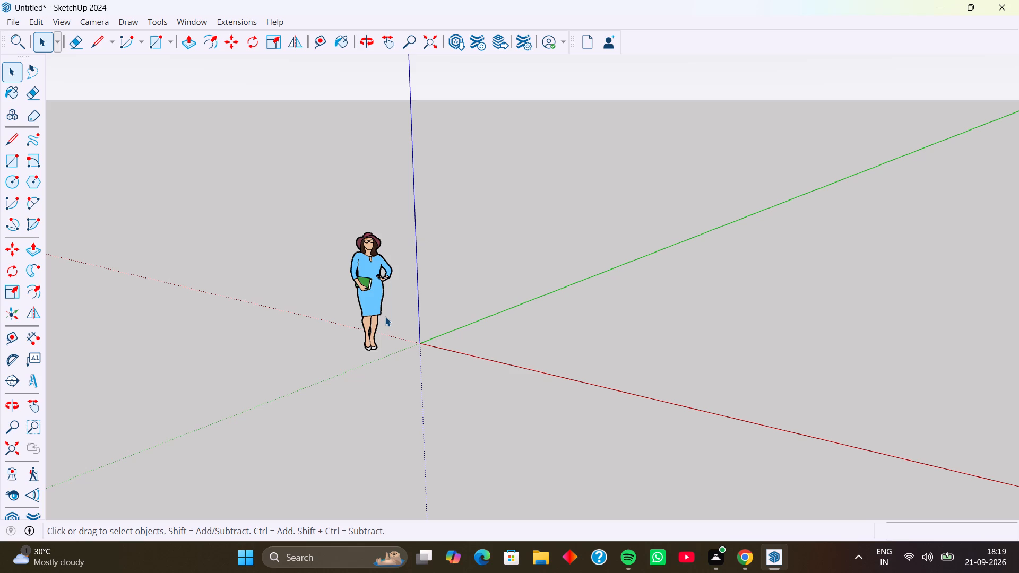
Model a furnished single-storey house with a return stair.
Delete the default scale figure standing near the origin.
{"action": "left_click", "coordinate": [378, 288]}
{"action": "key", "text": "Delete"}
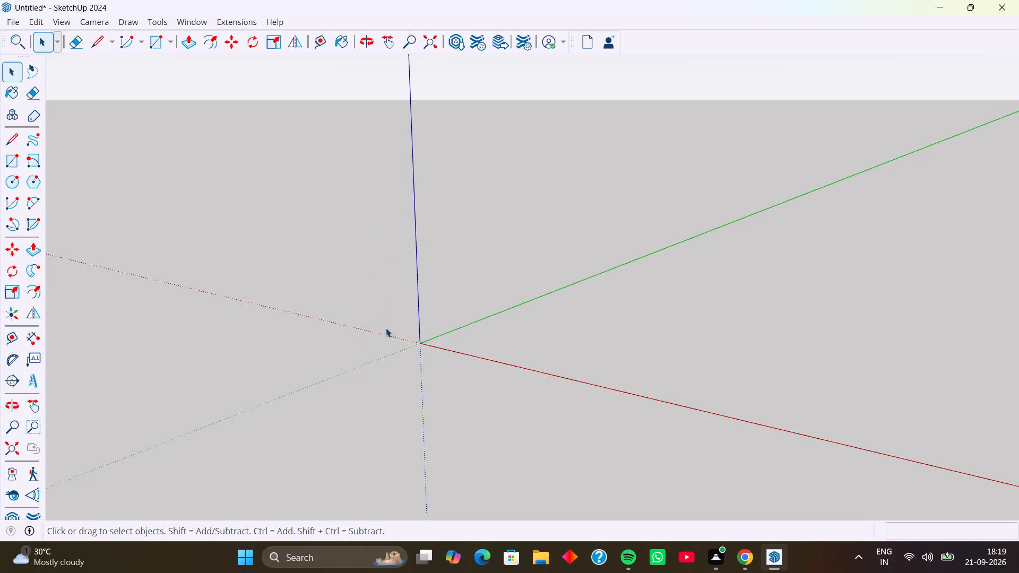
Place a Tape Measure guide parallel to the green axis, offset about 6 3/4" toward the positive red axis.
{"action": "middle_click_drag", "start_coordinate": [386, 328], "coordinate": [499, 334]}
{"action": "middle_click_drag", "start_coordinate": [485, 337], "coordinate": [607, 370]}
{"action": "middle_click_drag", "start_coordinate": [595, 359], "coordinate": [510, 368]}
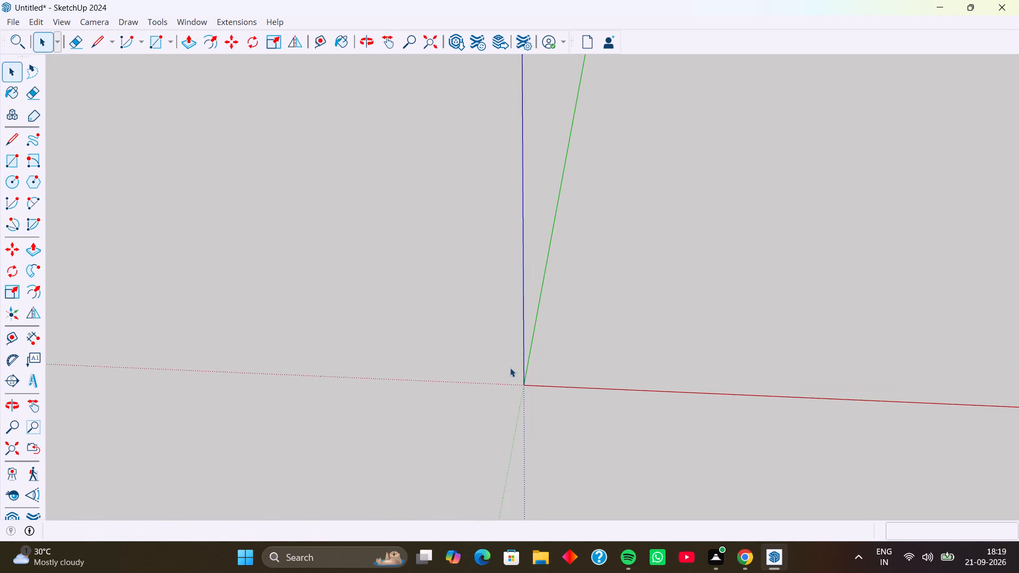
{"action": "middle_click_drag", "start_coordinate": [510, 368], "coordinate": [451, 383]}
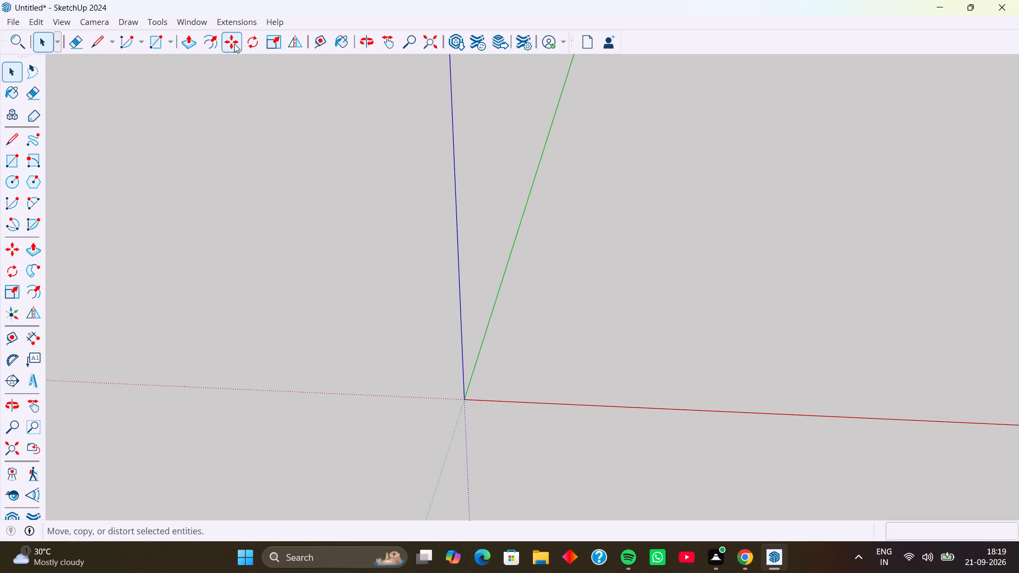
{"action": "left_click", "coordinate": [322, 40]}
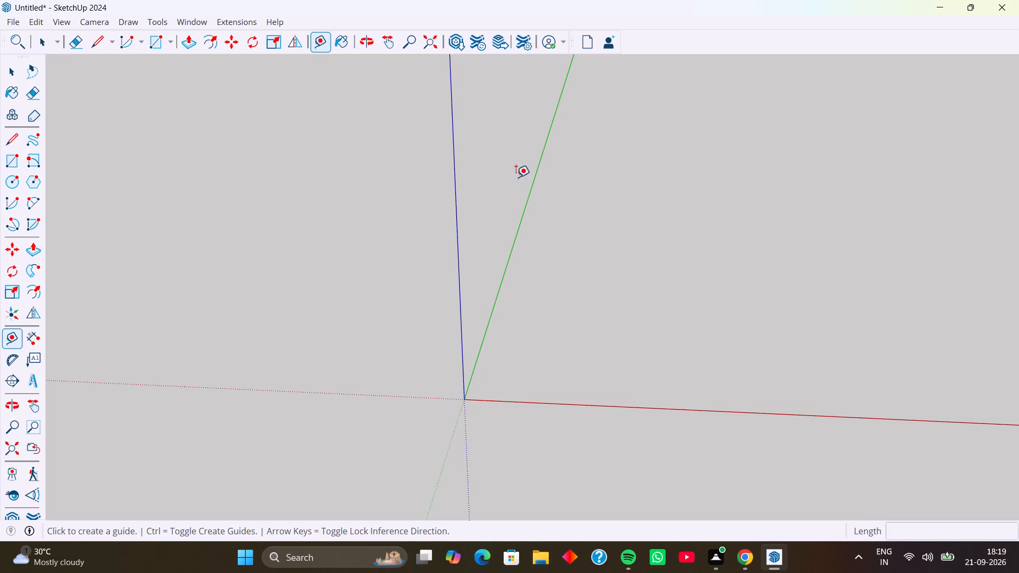
{"action": "left_click", "coordinate": [526, 194]}
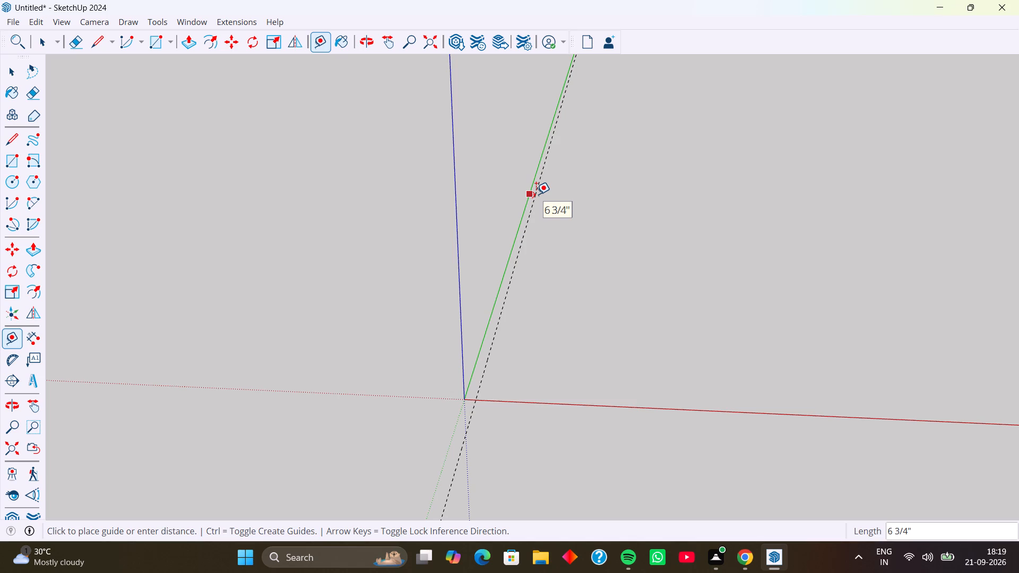
{"action": "left_click", "coordinate": [536, 194]}
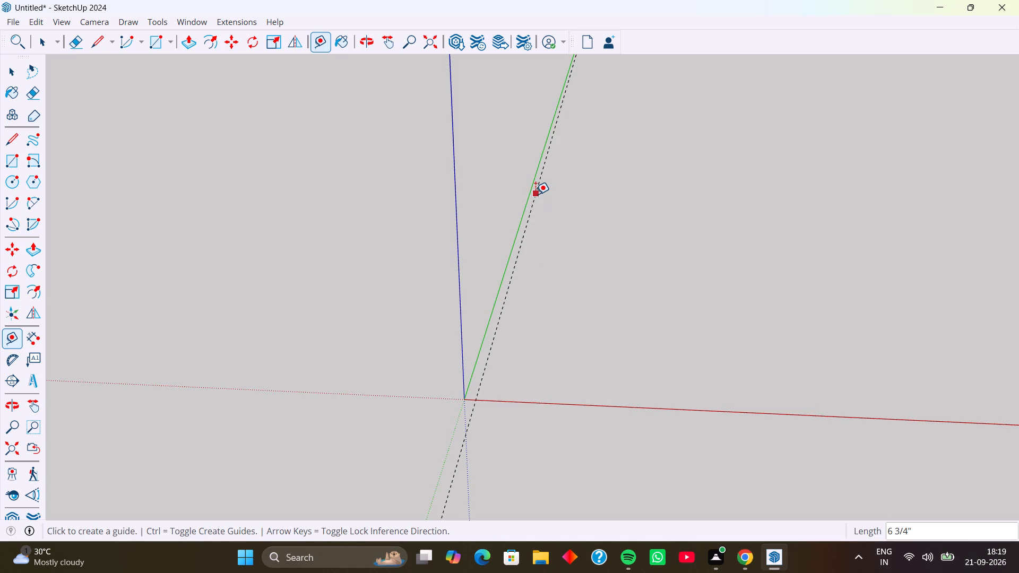
Start a second parallel guide from the existing guide, offset in the positive red direction.
{"action": "left_click", "coordinate": [536, 194]}
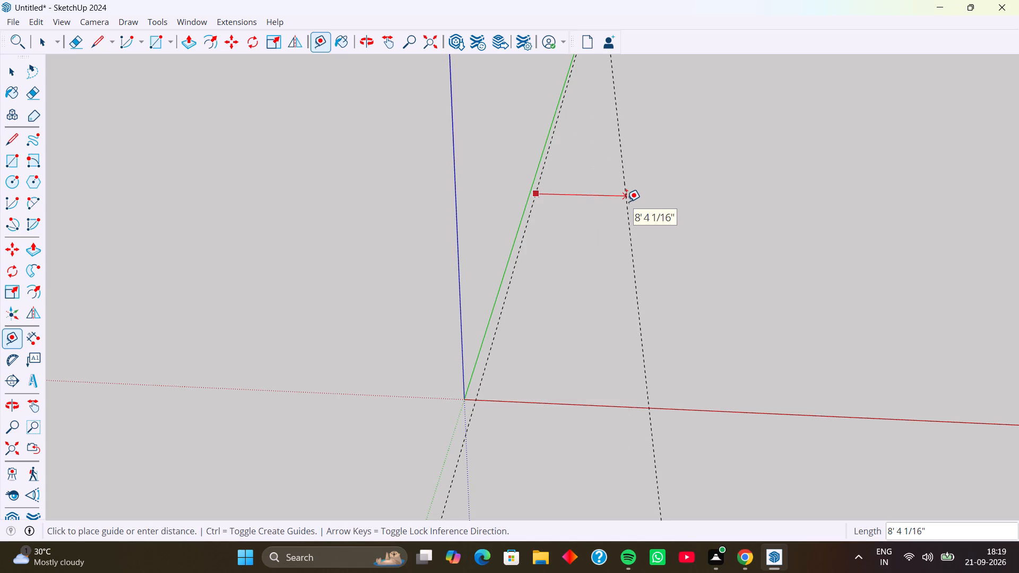
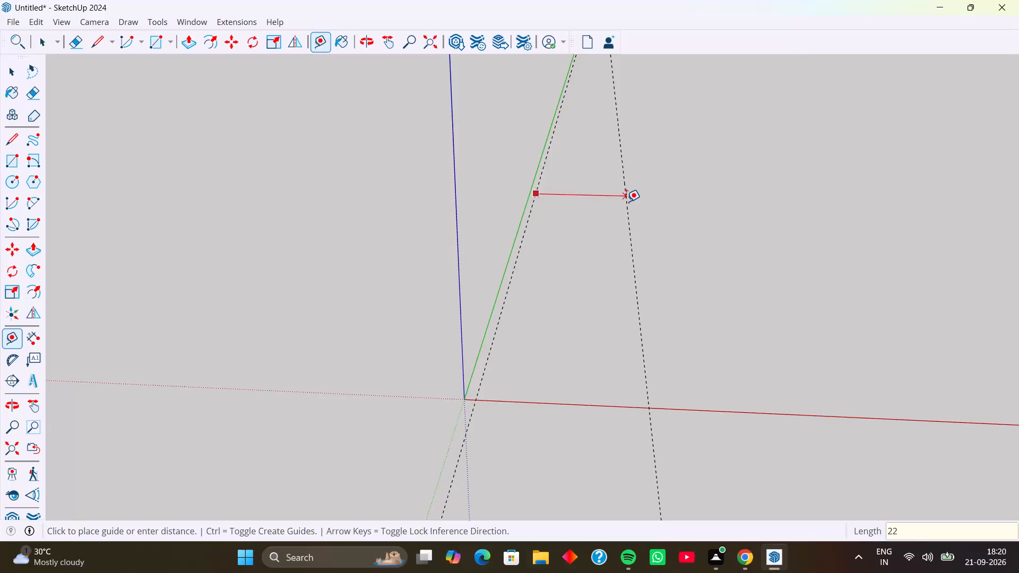
Set the second guide's offset from the first green-axis guide to 22'.
{"action": "key", "text": "apostrophe"}
{"action": "key", "text": "Return"}
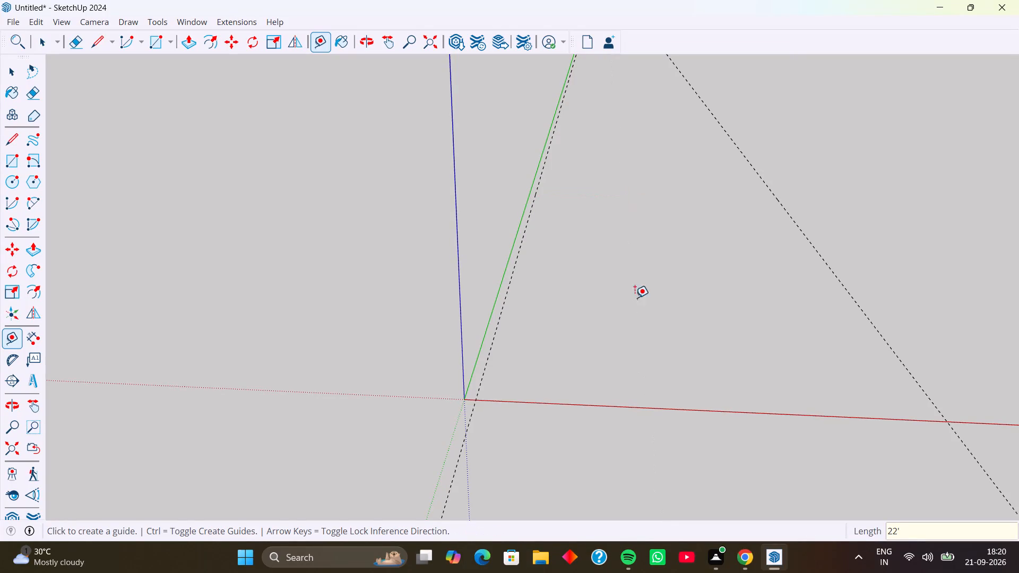
Place a guide parallel to the red axis, offset about 11 13/16" toward the positive green direction.
{"action": "left_click", "coordinate": [657, 409]}
{"action": "left_click", "coordinate": [658, 398]}
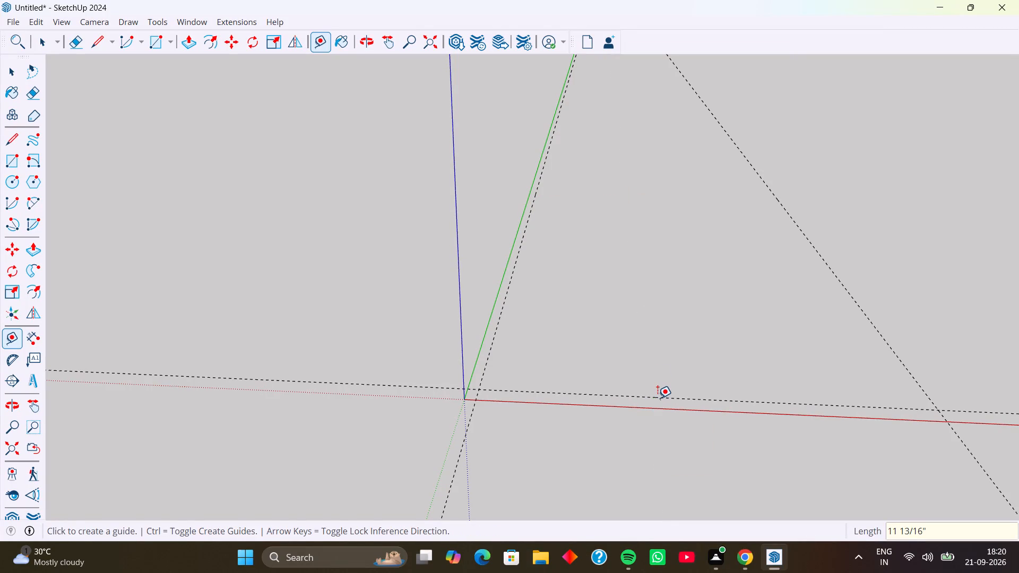
Place another guide 40' from the new red-parallel guide, in the positive green direction.
{"action": "left_click", "coordinate": [658, 395]}
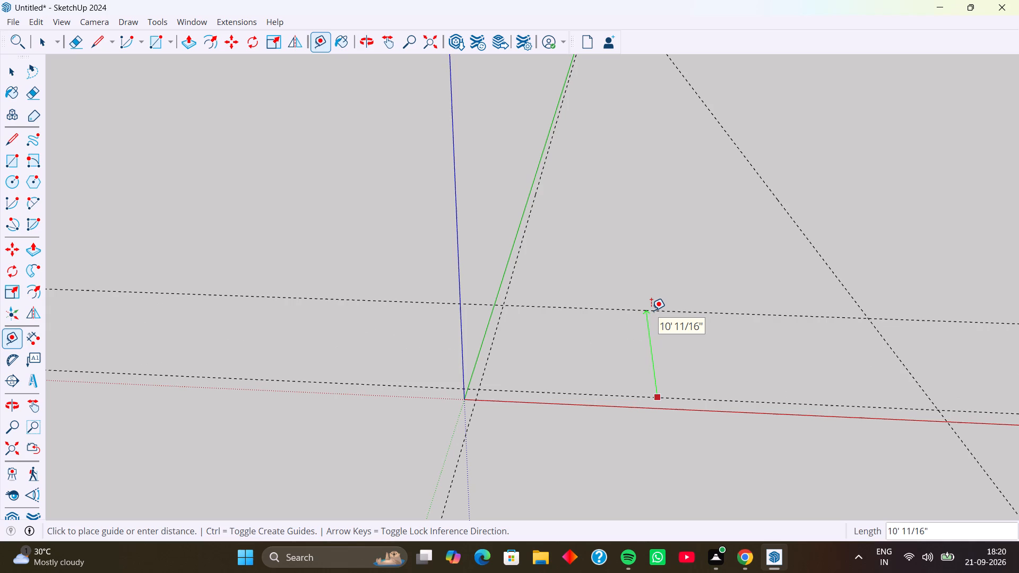
{"action": "type", "text": "40'"}
{"action": "key", "text": "Return"}
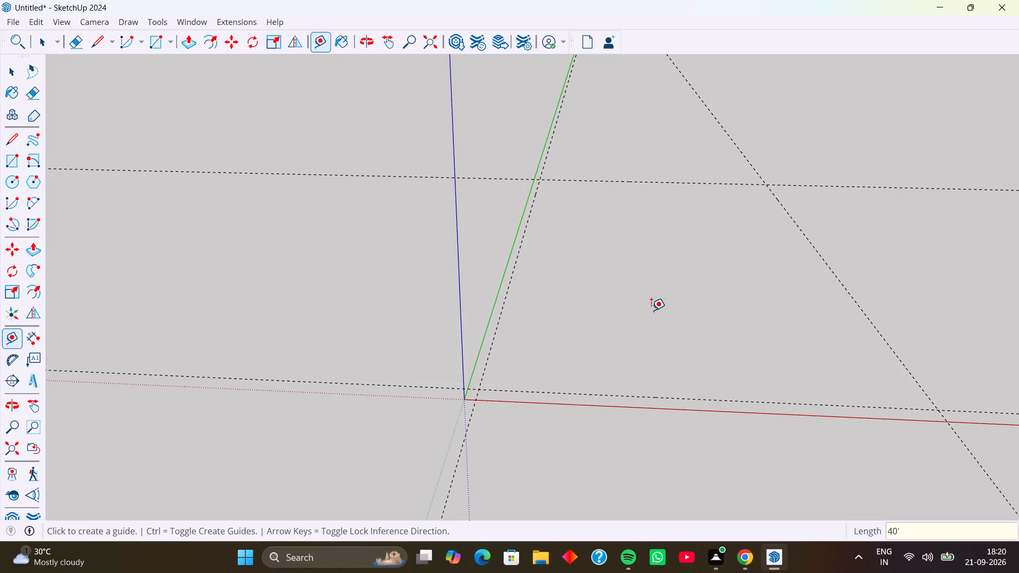
Place a guide 9" from the guide nearest the green axis, in the positive red direction.
{"action": "left_click", "coordinate": [515, 271]}
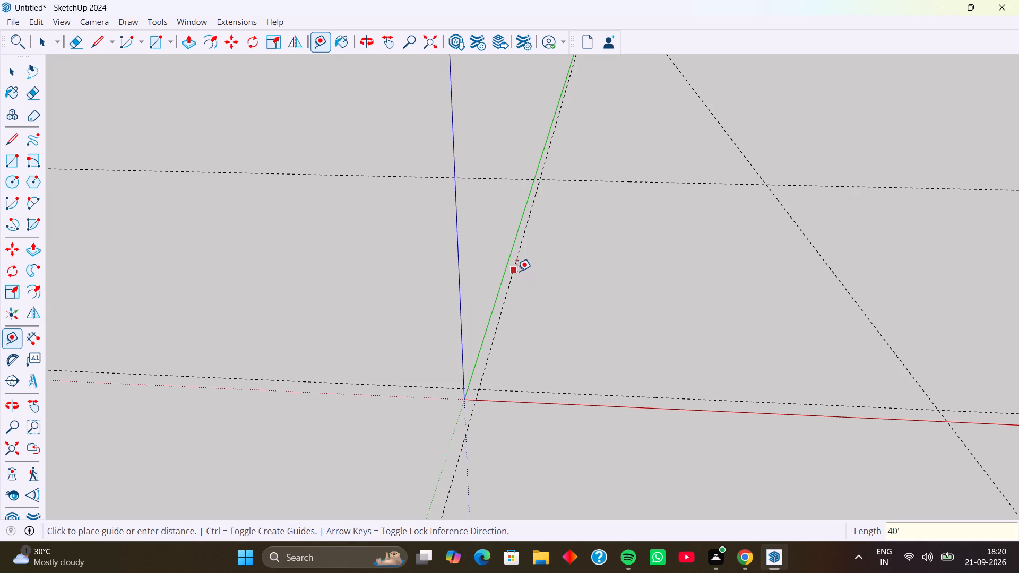
{"action": "key", "text": "9"}
{"action": "key", "text": "Return"}
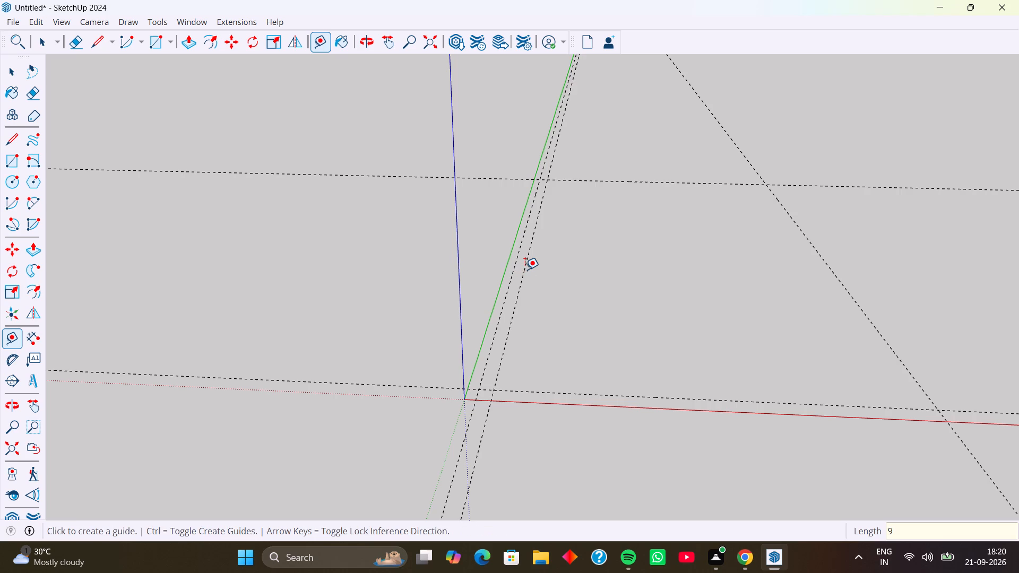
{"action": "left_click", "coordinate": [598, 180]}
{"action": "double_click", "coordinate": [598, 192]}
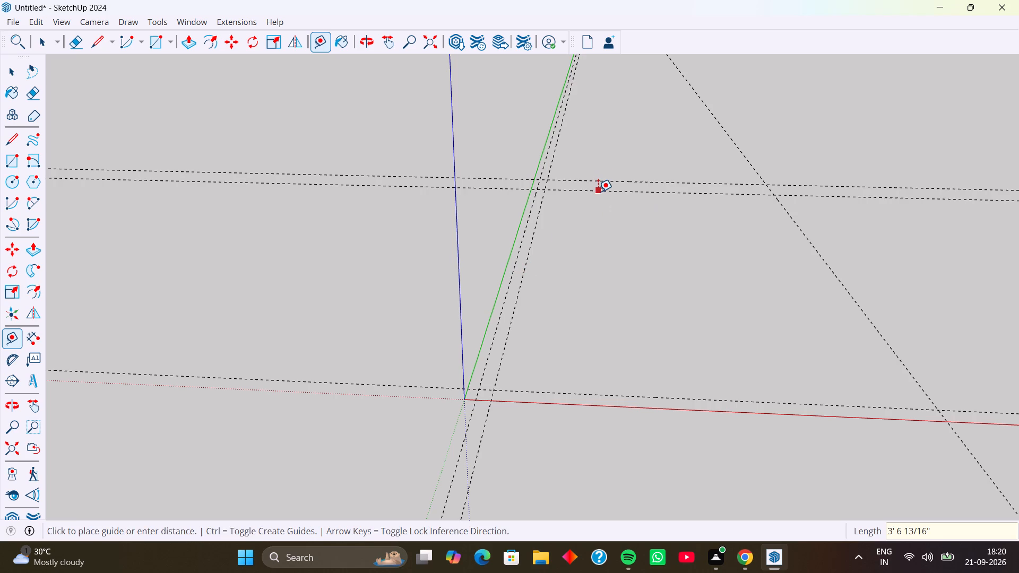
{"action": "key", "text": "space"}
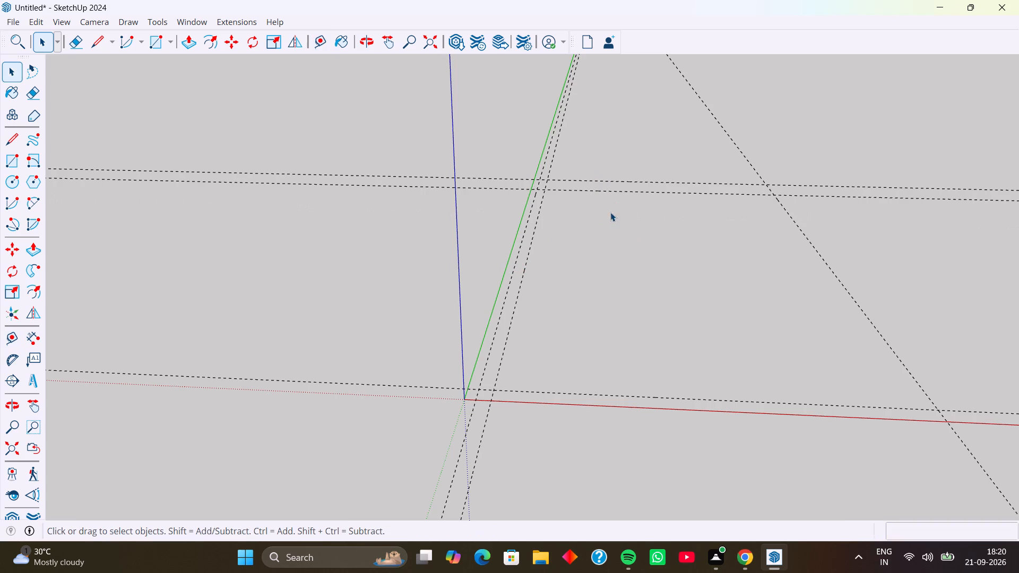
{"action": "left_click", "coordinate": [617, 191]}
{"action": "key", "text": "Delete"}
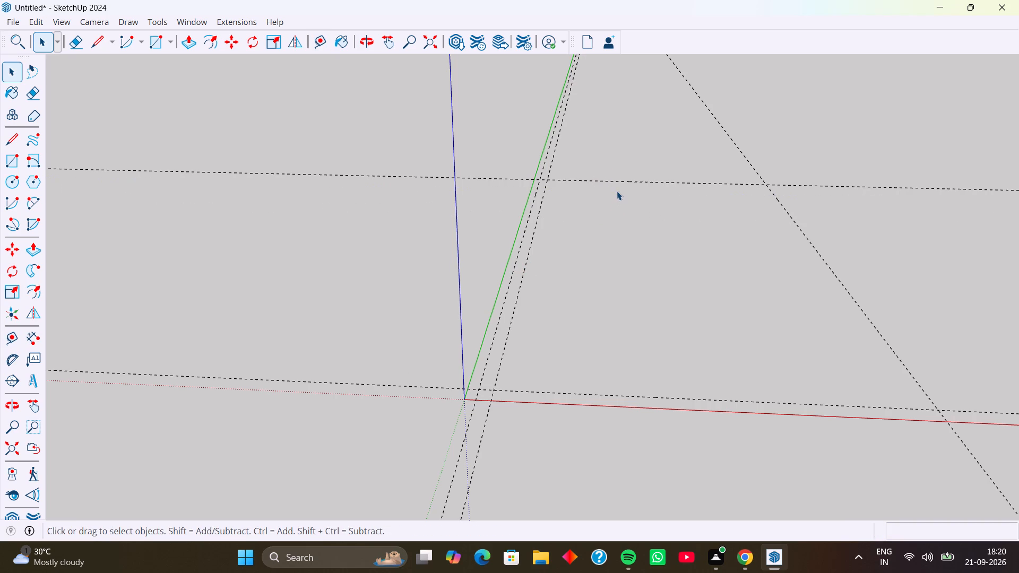
Place a guide 9" inward from the far red-parallel guide, toward the red axis.
{"action": "left_click", "coordinate": [321, 41]}
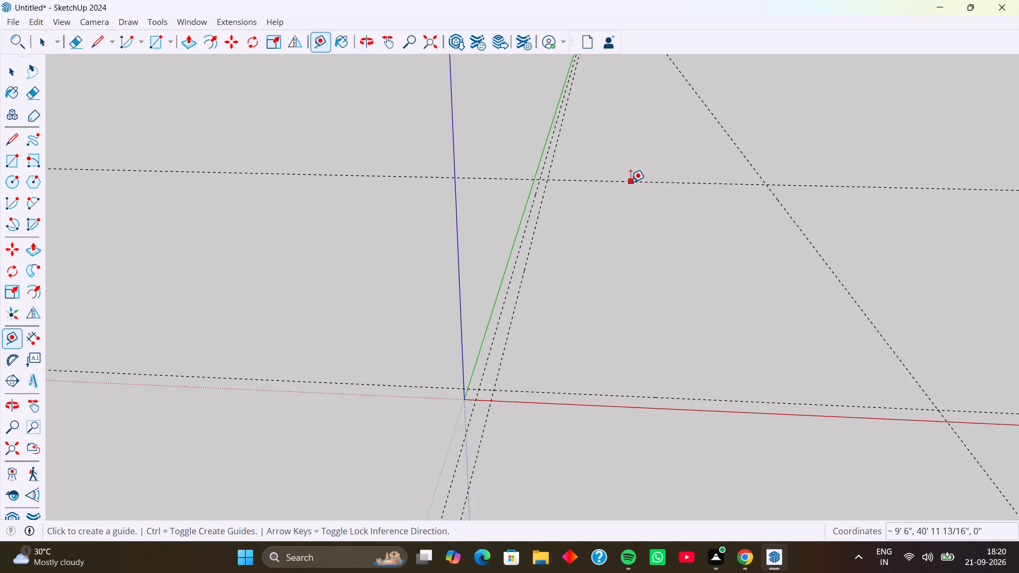
{"action": "left_click", "coordinate": [631, 181]}
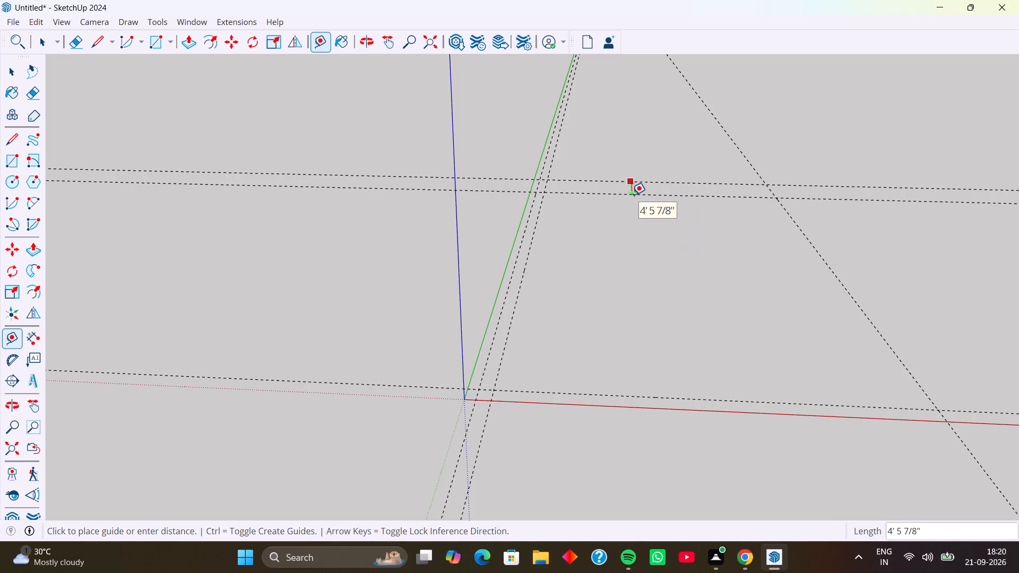
{"action": "key", "text": "9"}
{"action": "key", "text": "Return"}
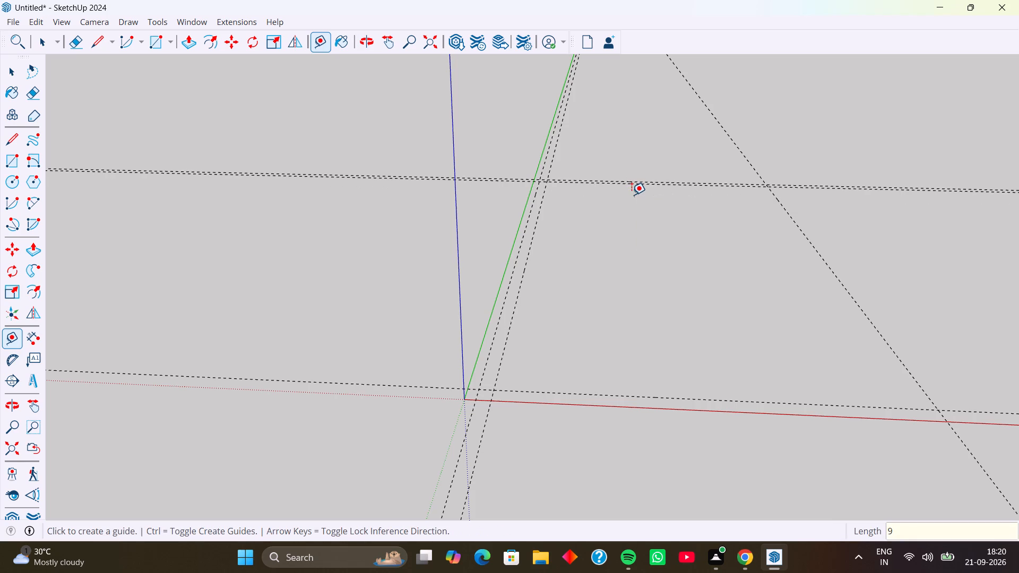
Place a guide 9" inward from the 22' offset guide, toward the green axis.
{"action": "left_click", "coordinate": [794, 222]}
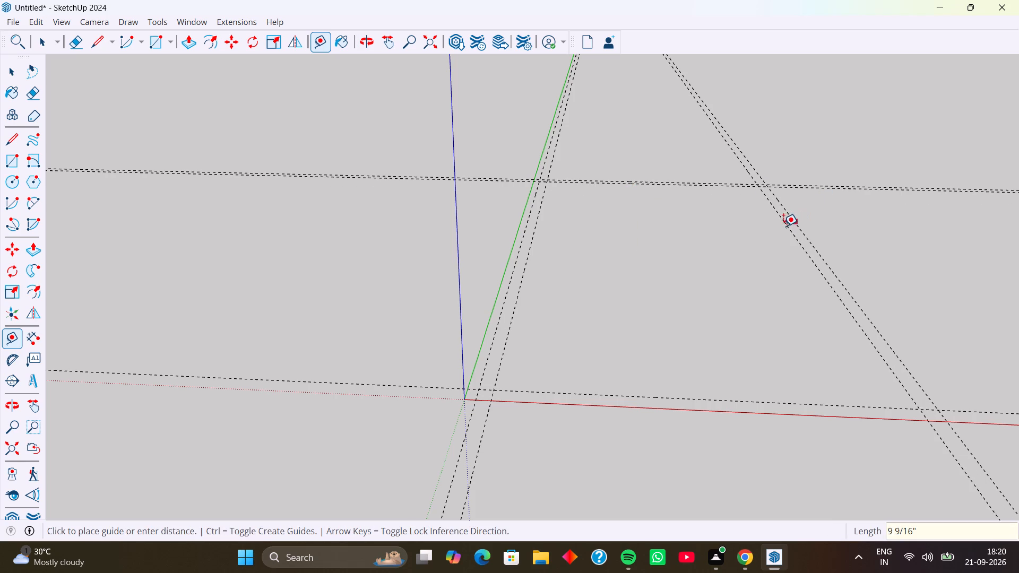
{"action": "key", "text": "9"}
{"action": "key", "text": "Return"}
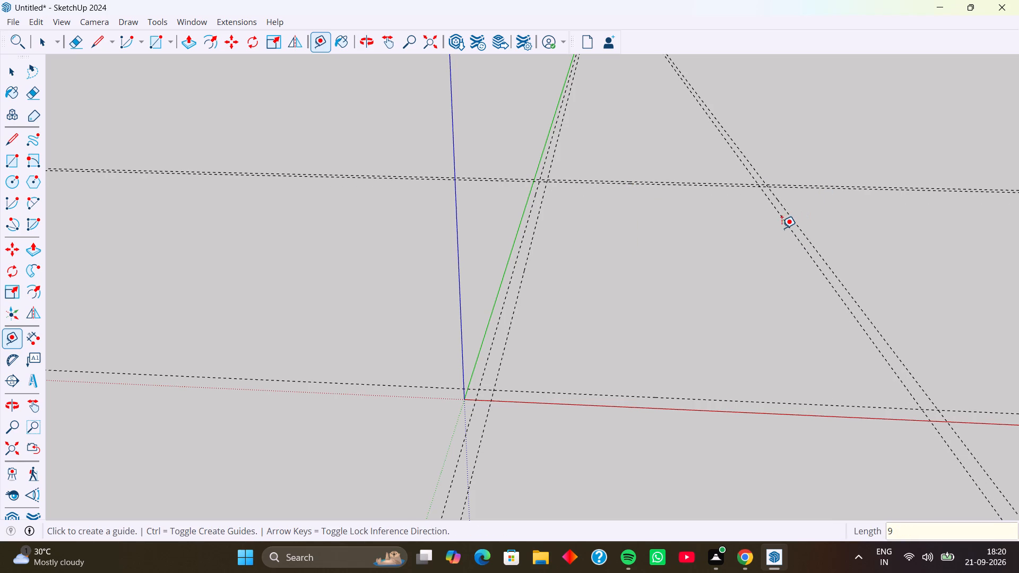
Place a guide 9" inward from the red-parallel guide nearest the origin, in the positive green direction.
{"action": "left_click", "coordinate": [700, 396]}
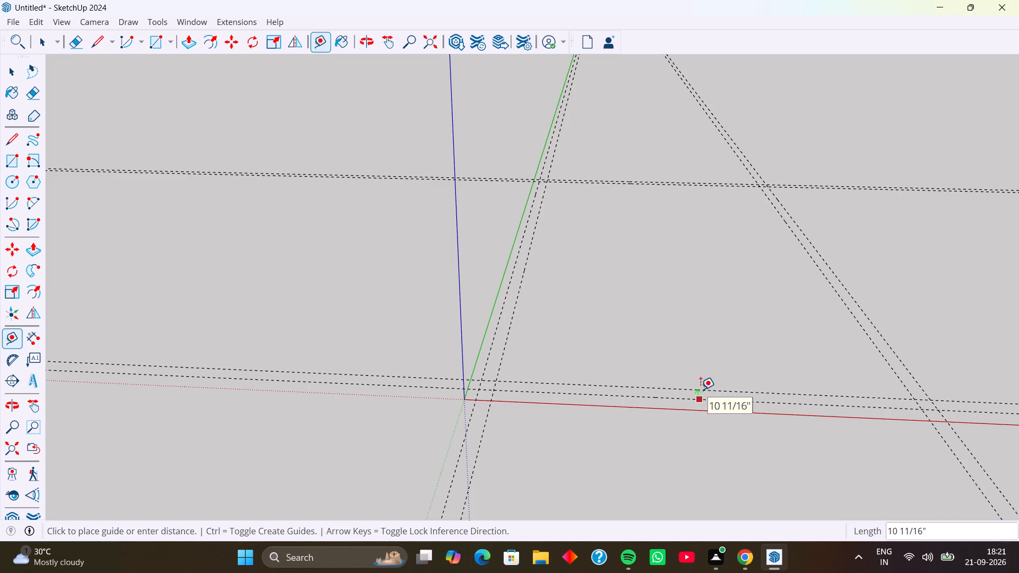
{"action": "key", "text": "9"}
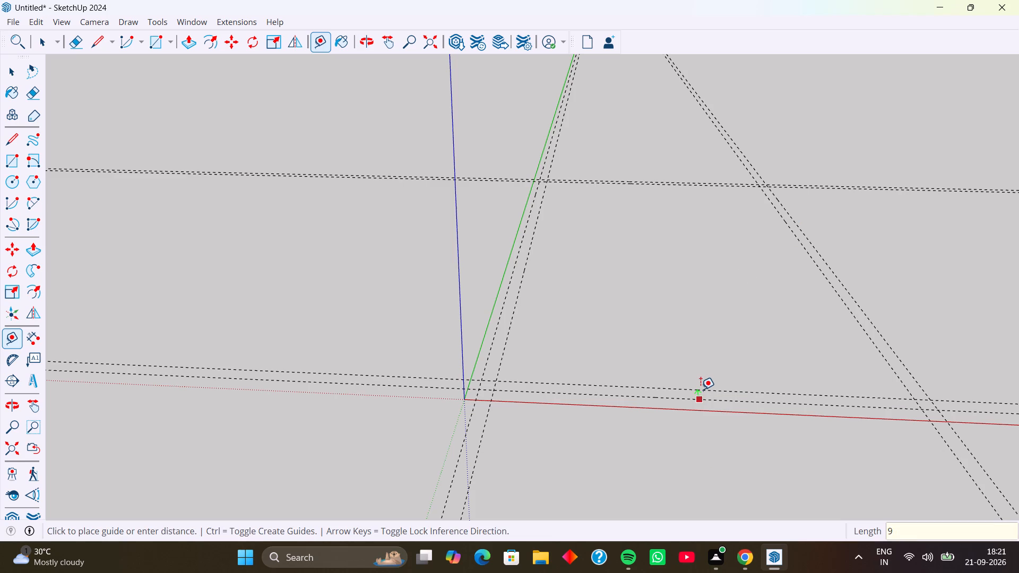
{"action": "key", "text": "Return"}
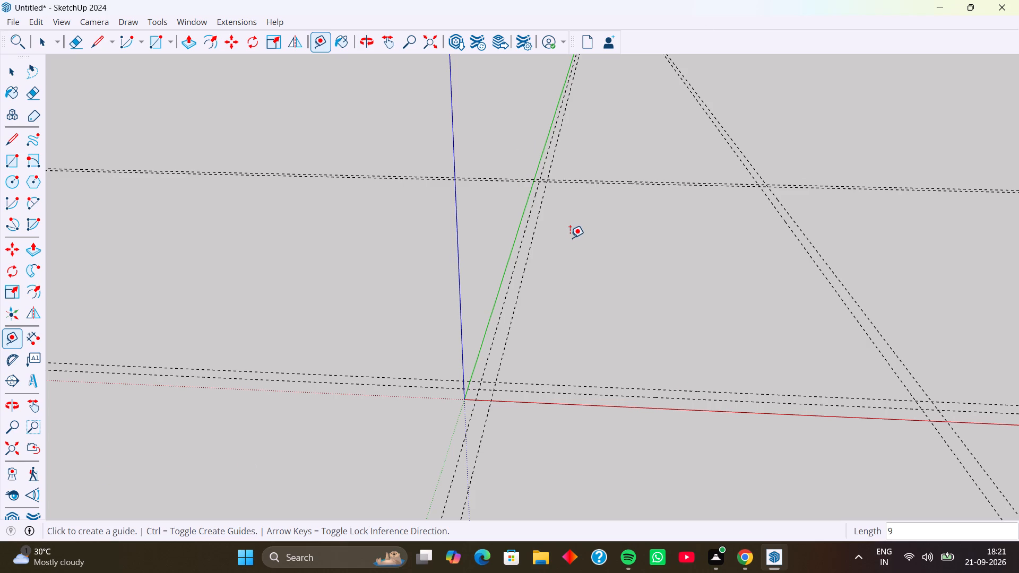
{"action": "key", "text": "space"}
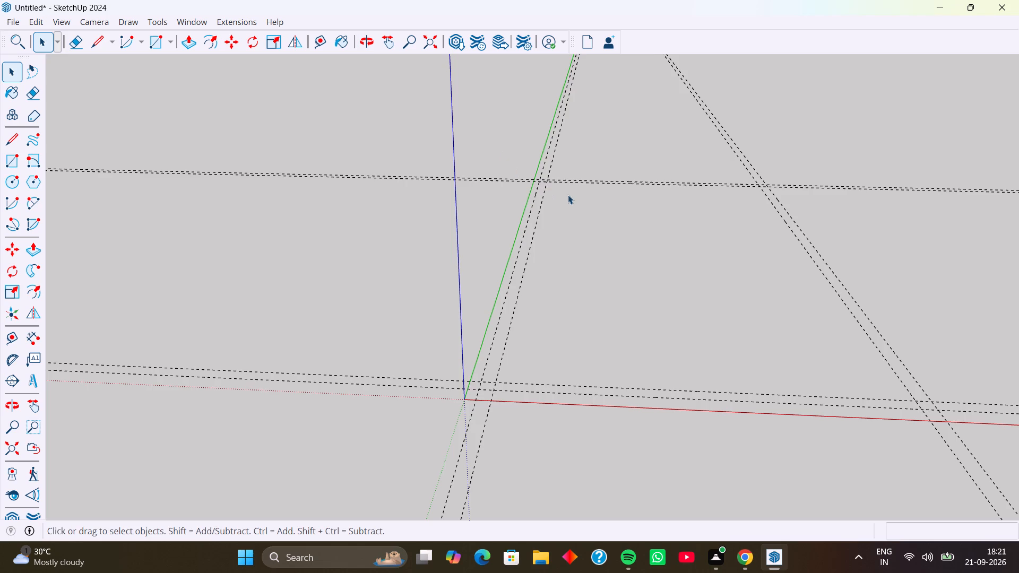
Save the model in the Sketchup folder, starting its file name with FP-.
{"action": "middle_click_drag", "start_coordinate": [568, 195], "coordinate": [566, 227]}
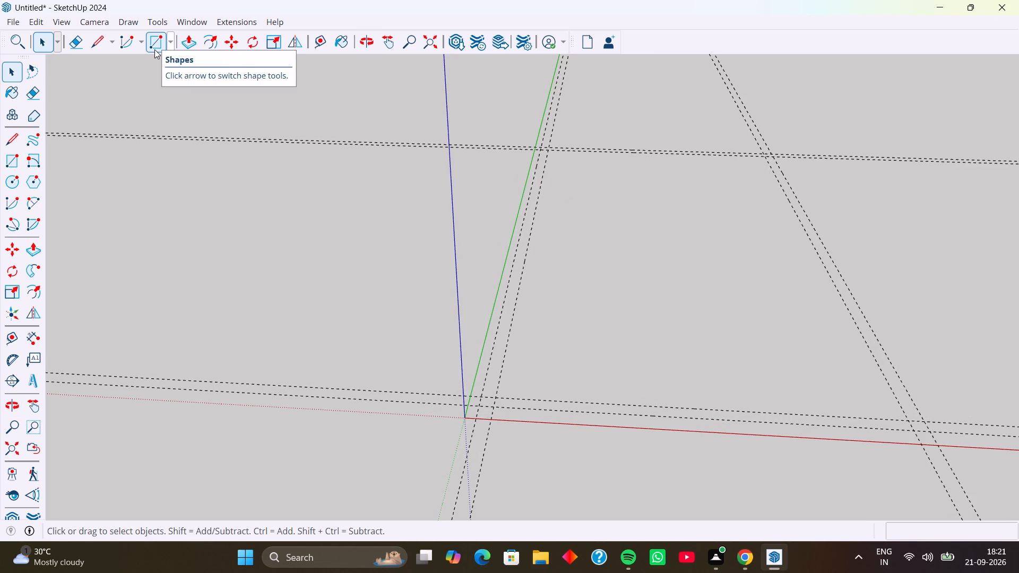
{"action": "key", "text": "ctrl+s"}
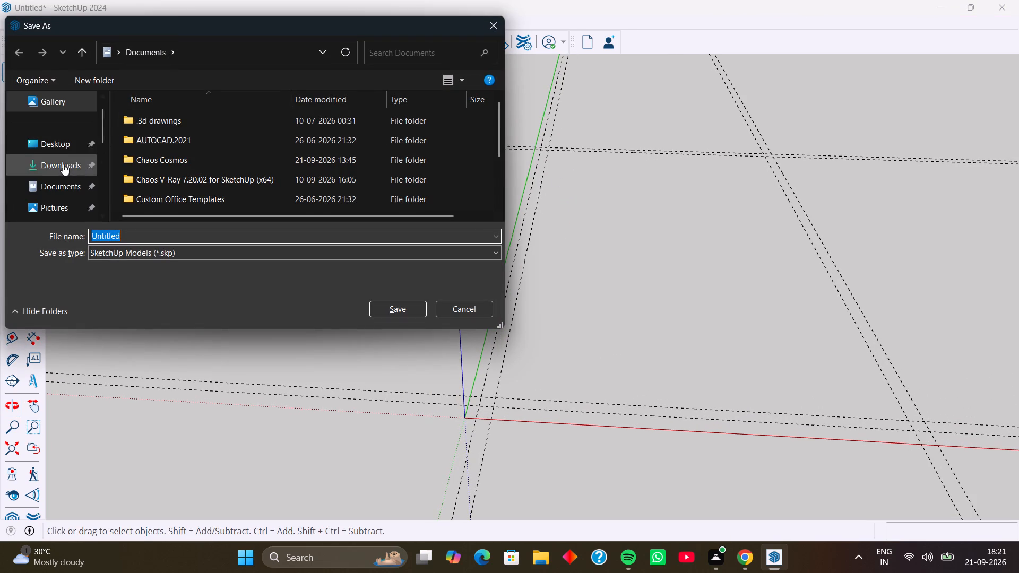
{"action": "scroll", "coordinate": [63, 166], "scroll_direction": "down", "scroll_amount": 2}
{"action": "left_click", "coordinate": [63, 147]}
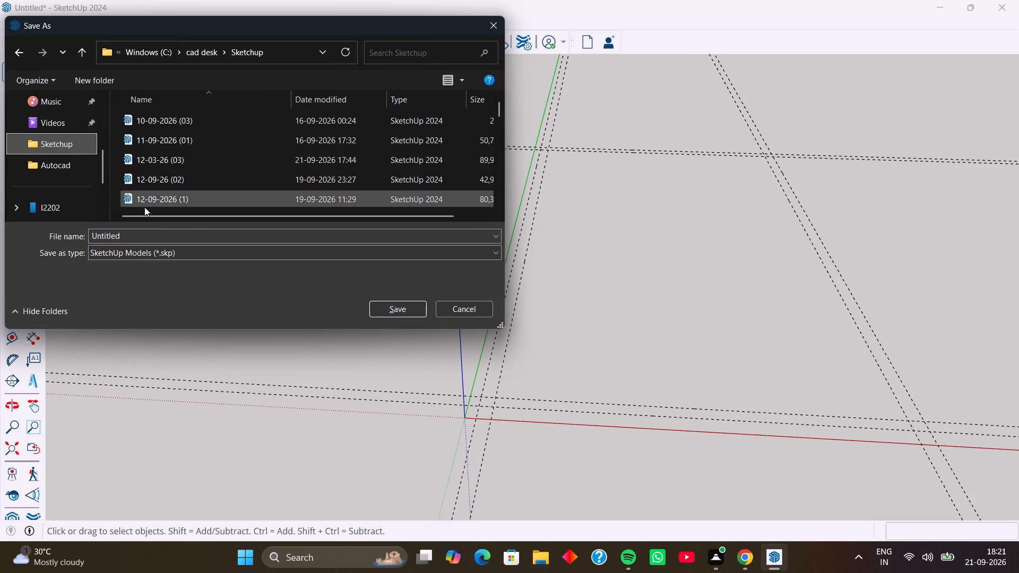
{"action": "left_click", "coordinate": [161, 238]}
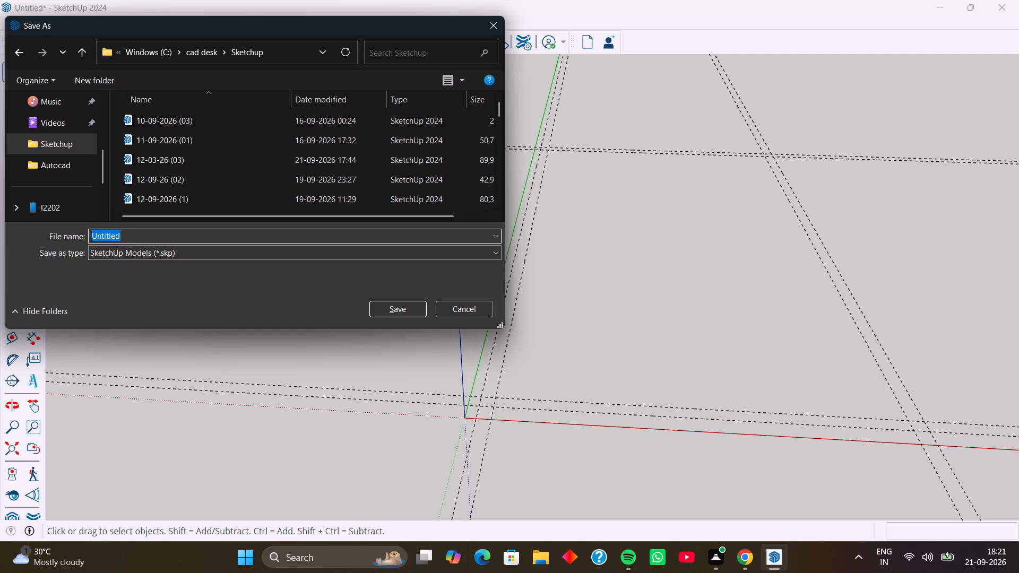
{"action": "key", "text": "BackSpace"}
{"action": "key", "text": "f"}
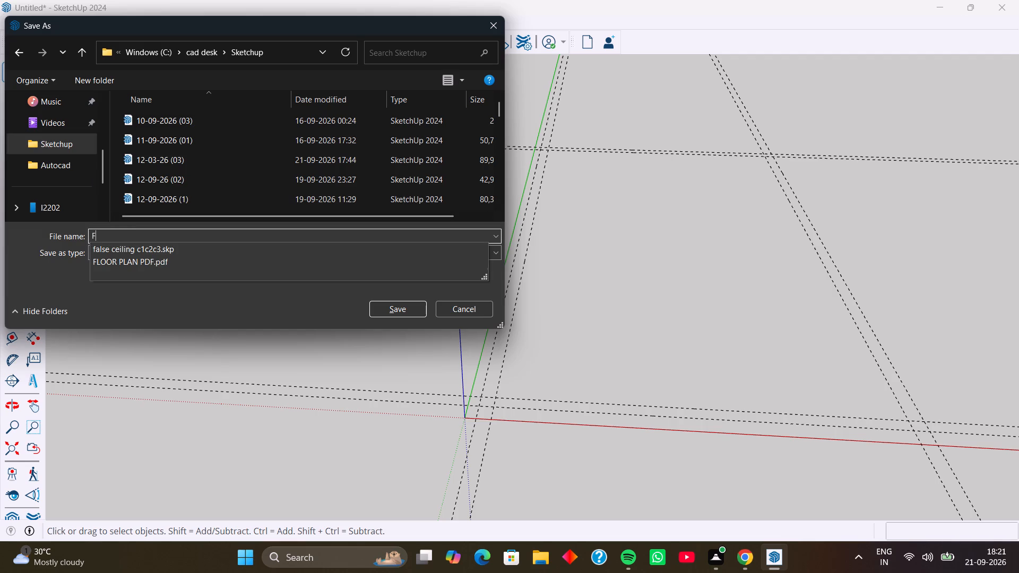
{"action": "key", "text": "p"}
{"action": "key", "text": "minus"}
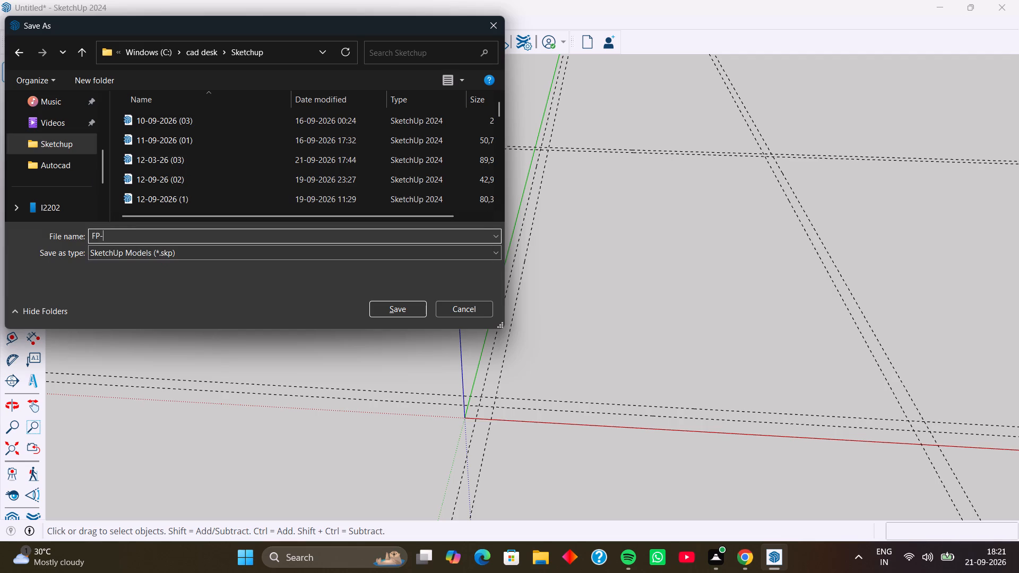
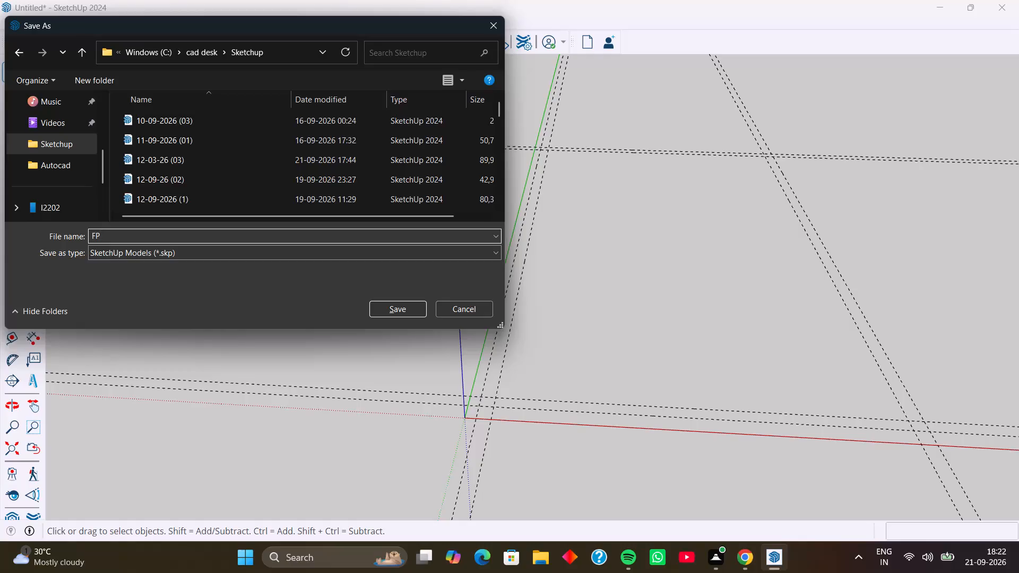
Complete the file name as FP1073-1264 and save the SketchUp model.
{"action": "type", "text": "1073"}
{"action": "type", "text": "-1264"}
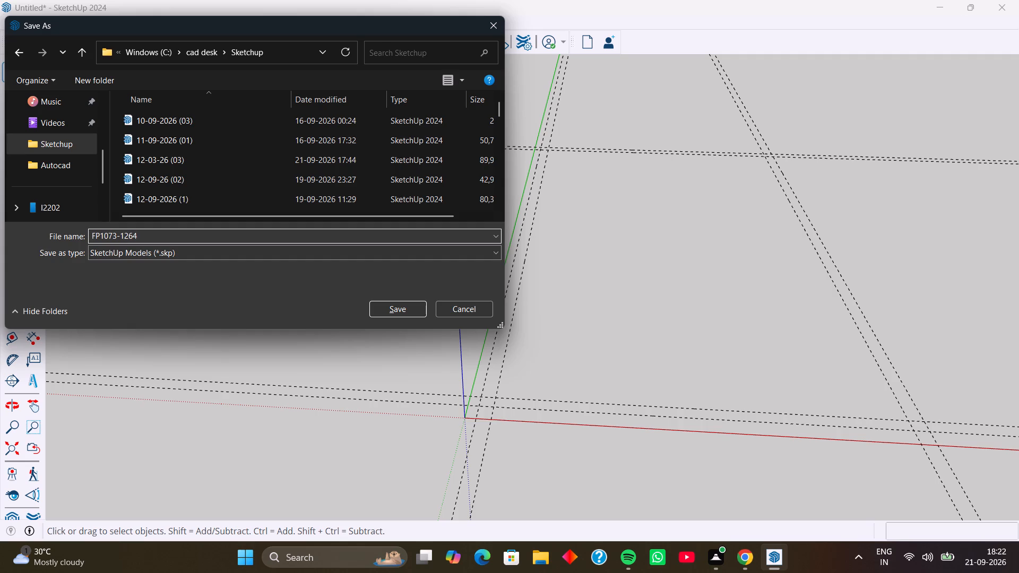
{"action": "key", "text": "Return"}
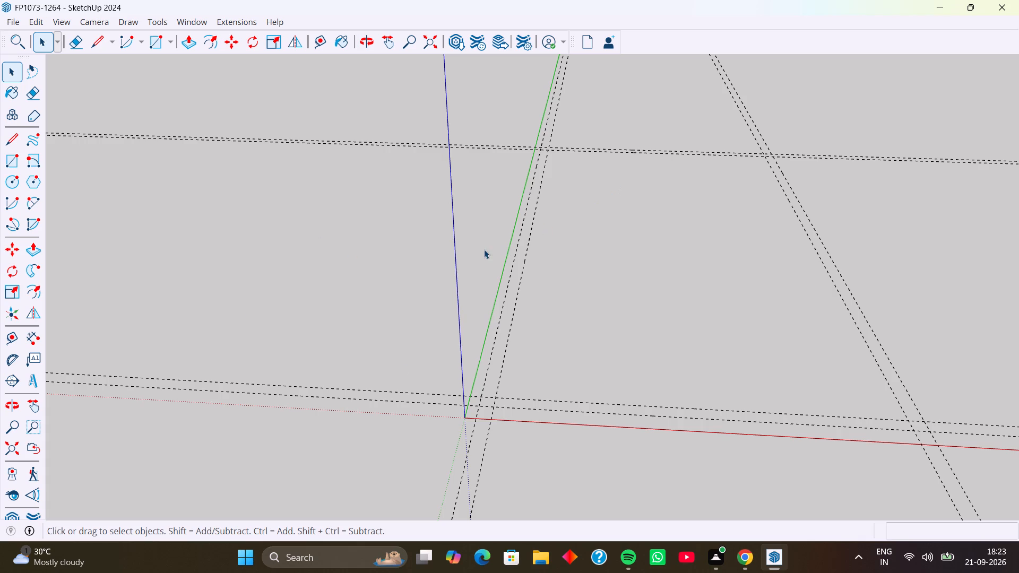
Draw the outer wall rectangle, 40' by 22', between opposite intersections of the outermost guides.
{"action": "left_click", "coordinate": [155, 45]}
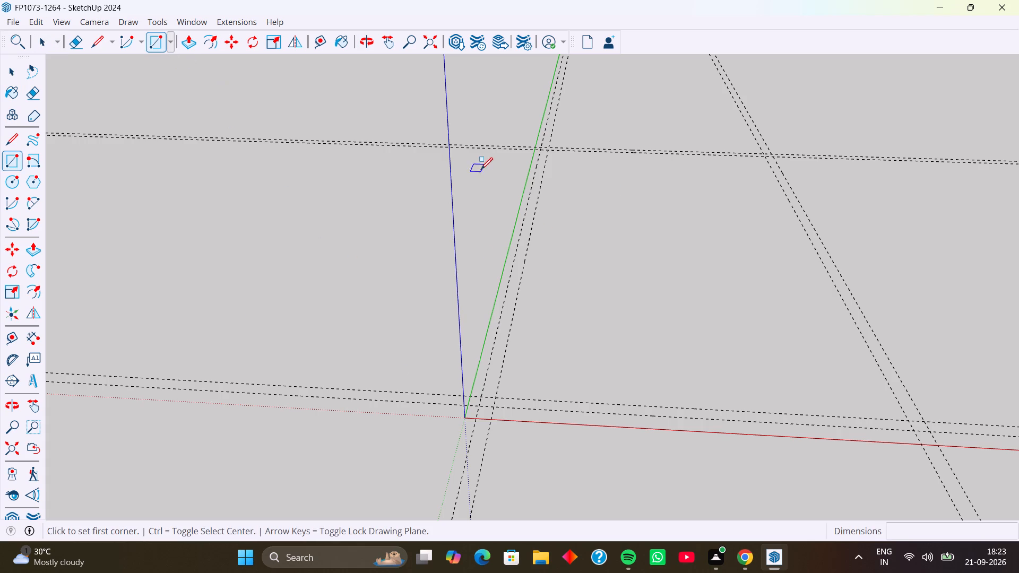
{"action": "scroll", "coordinate": [533, 151], "scroll_direction": "up", "scroll_amount": 7}
{"action": "left_click", "coordinate": [546, 142]}
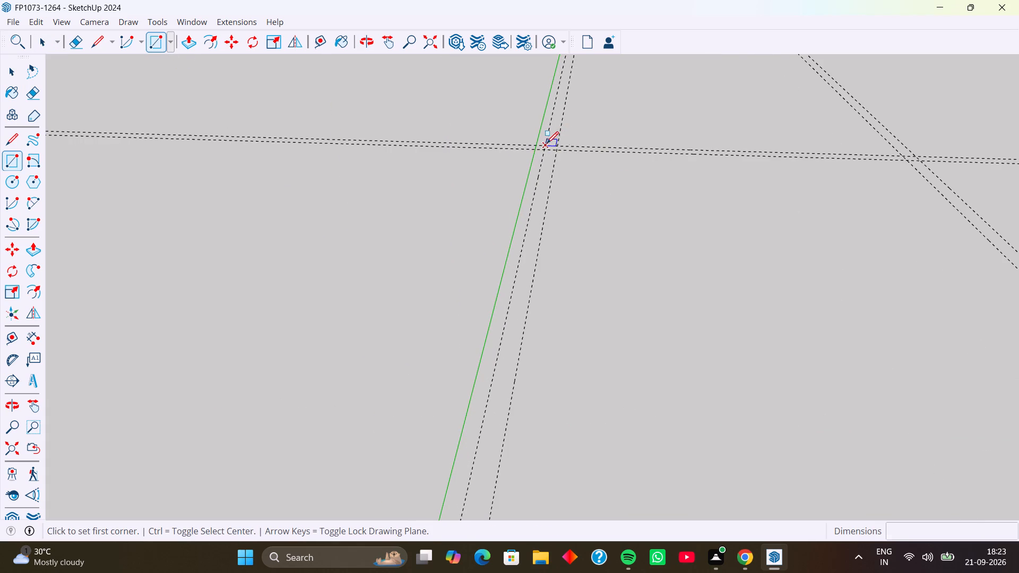
{"action": "scroll", "coordinate": [650, 195], "scroll_direction": "down", "scroll_amount": 13}
{"action": "scroll", "coordinate": [876, 367], "scroll_direction": "up", "scroll_amount": 7}
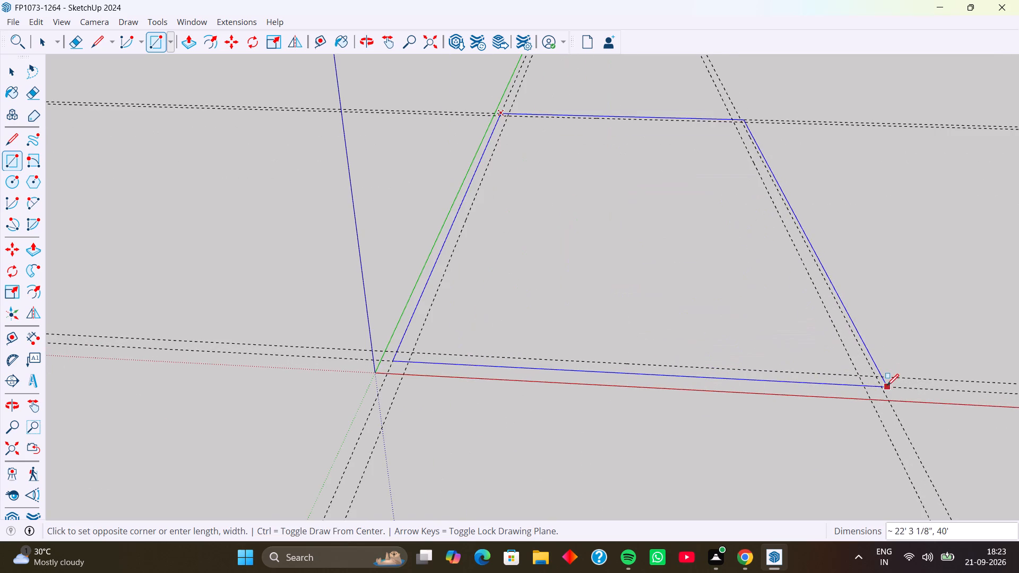
{"action": "left_click", "coordinate": [881, 388]}
Draw the inner wall rectangle, 38' 6" by 20' 6", between opposite intersections of the 9" inward guides.
{"action": "scroll", "coordinate": [516, 132], "scroll_direction": "up", "scroll_amount": 3}
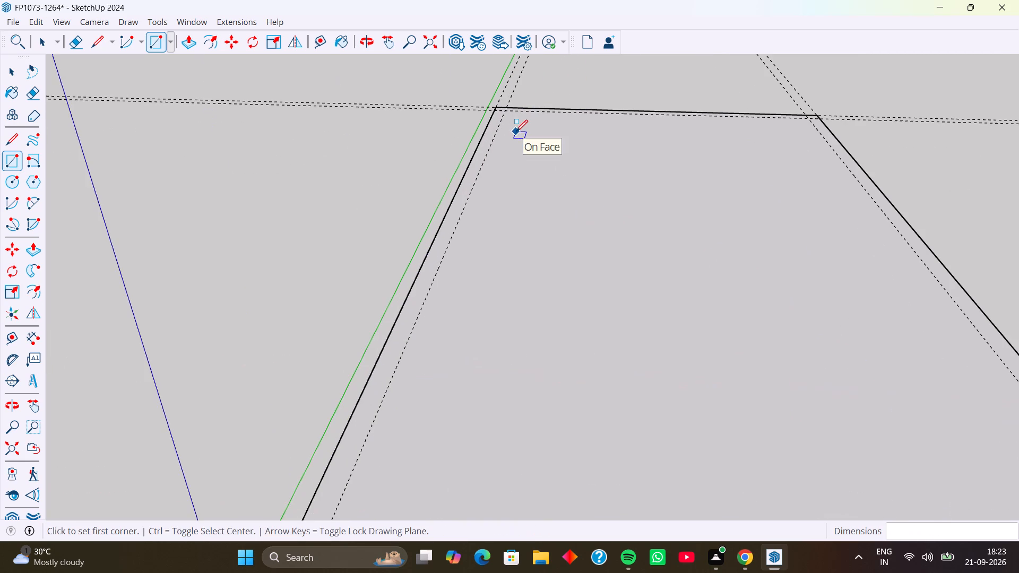
{"action": "left_click", "coordinate": [506, 113]}
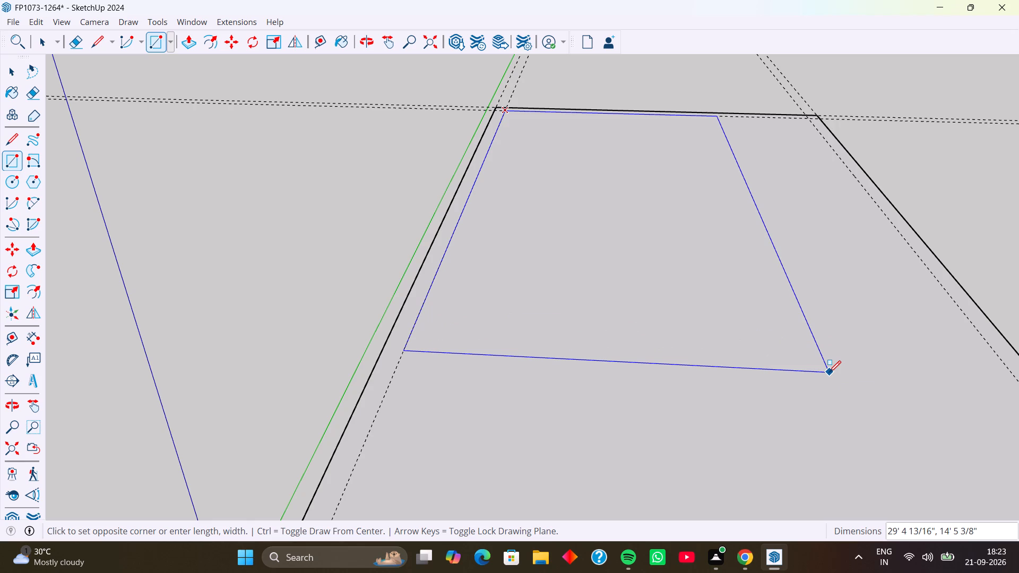
{"action": "scroll", "coordinate": [891, 417], "scroll_direction": "down", "scroll_amount": 9}
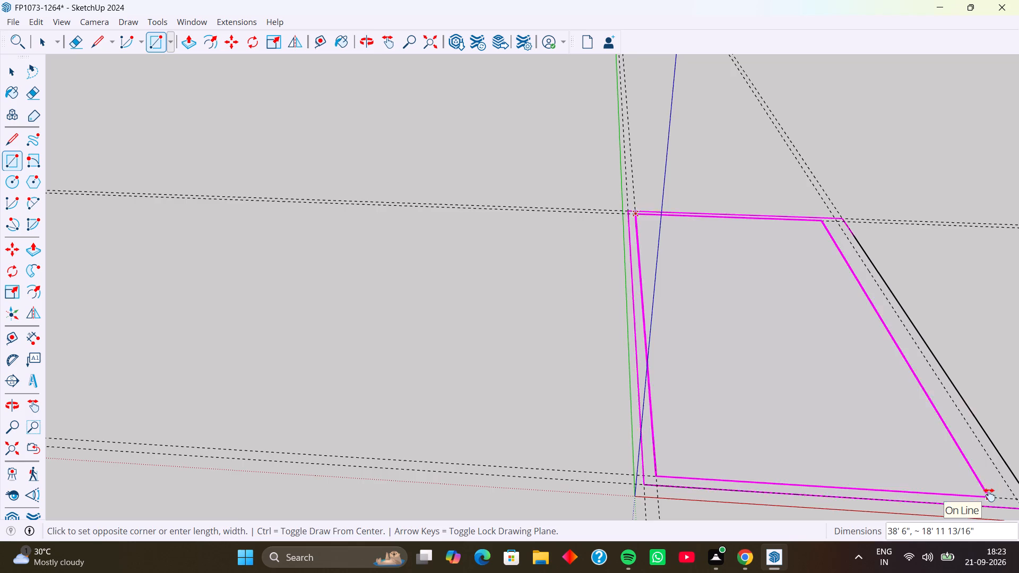
{"action": "middle_click_drag", "start_coordinate": [989, 495], "coordinate": [824, 428], "text": "shift"}
{"action": "scroll", "coordinate": [835, 431], "scroll_direction": "up", "scroll_amount": 7}
{"action": "left_click", "coordinate": [864, 432]}
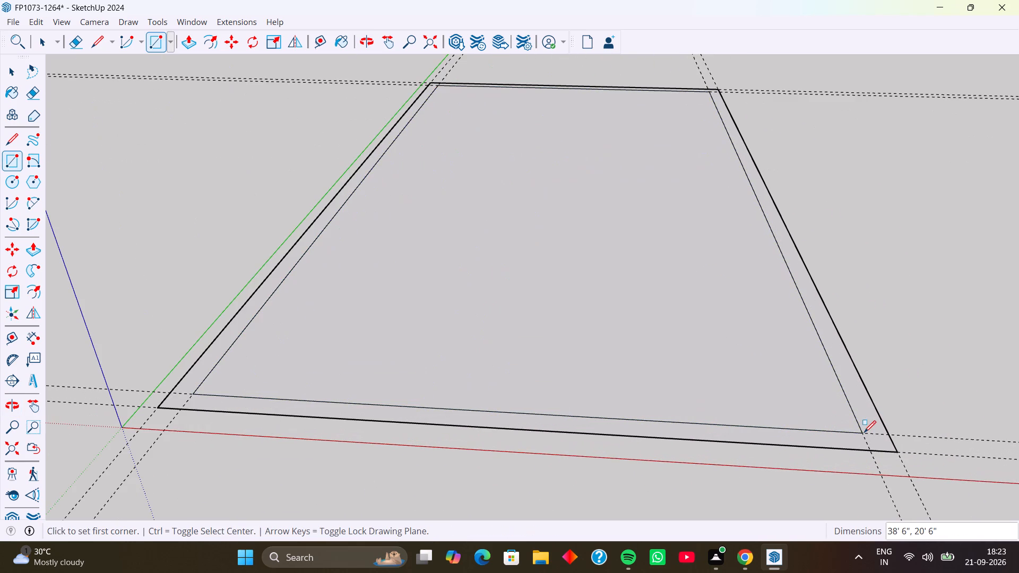
Delete the face inside the inner rectangle, leaving only the 9" wall band.
{"action": "key", "text": "space"}
{"action": "left_click", "coordinate": [733, 349]}
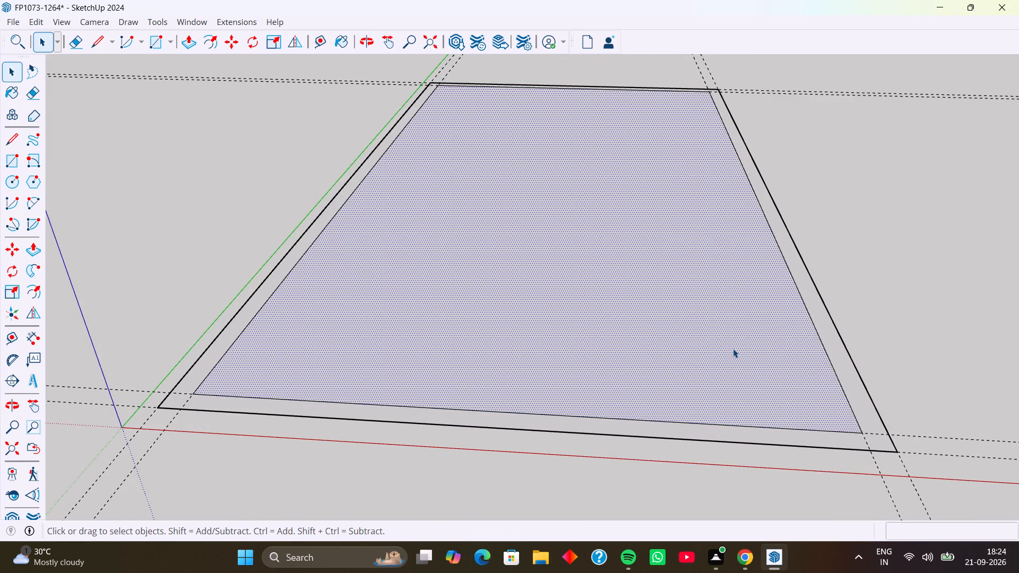
{"action": "key", "text": "Delete"}
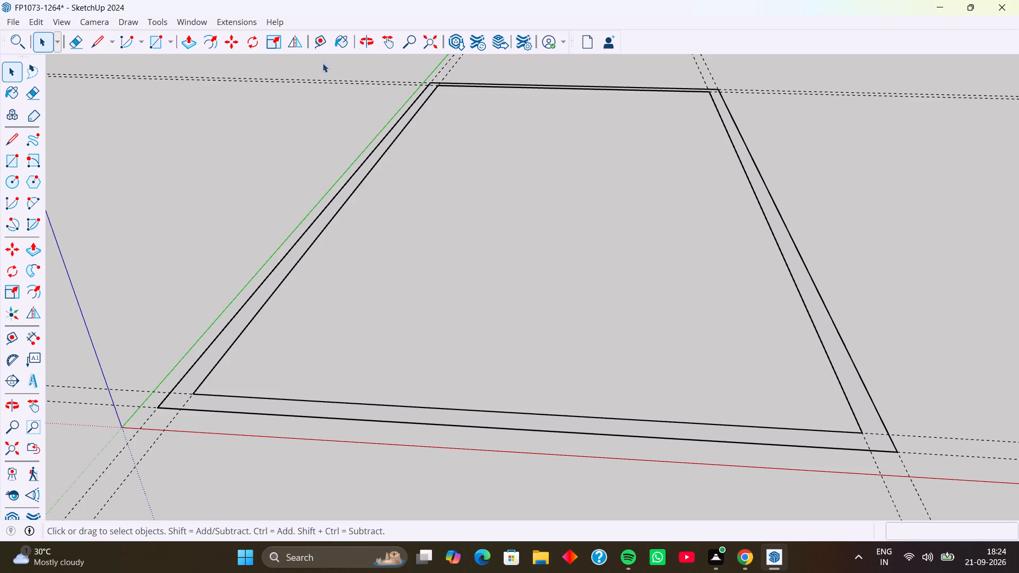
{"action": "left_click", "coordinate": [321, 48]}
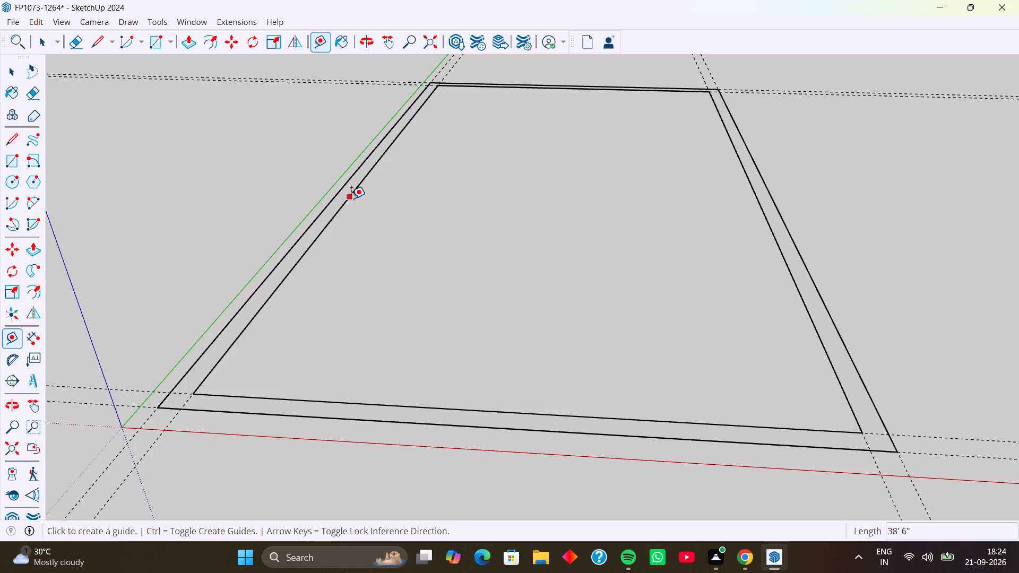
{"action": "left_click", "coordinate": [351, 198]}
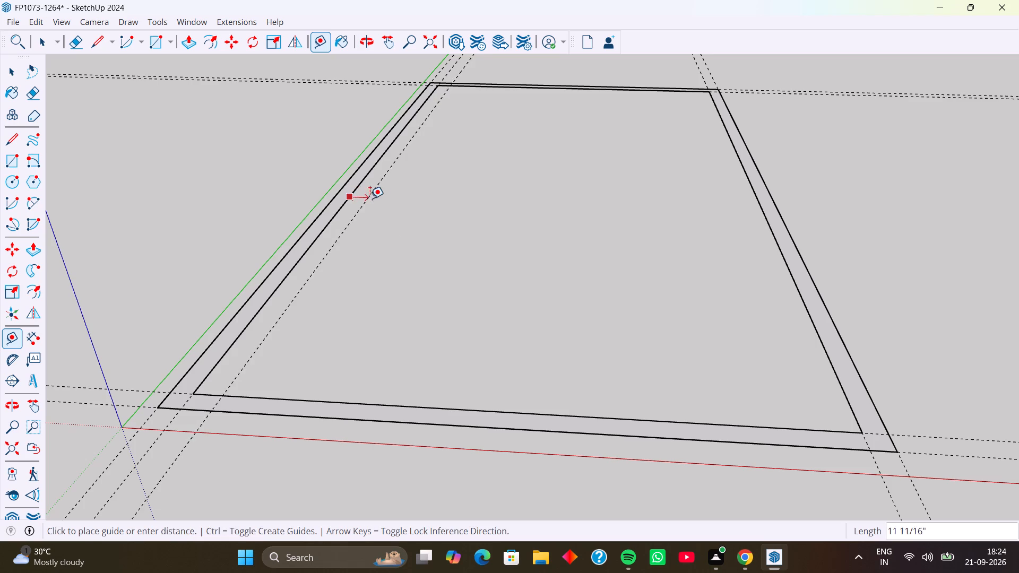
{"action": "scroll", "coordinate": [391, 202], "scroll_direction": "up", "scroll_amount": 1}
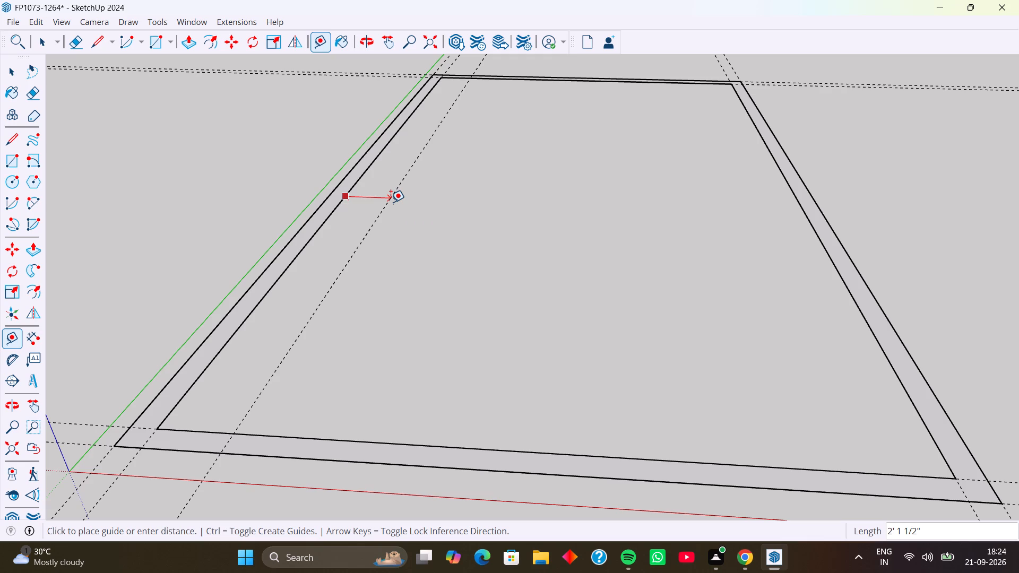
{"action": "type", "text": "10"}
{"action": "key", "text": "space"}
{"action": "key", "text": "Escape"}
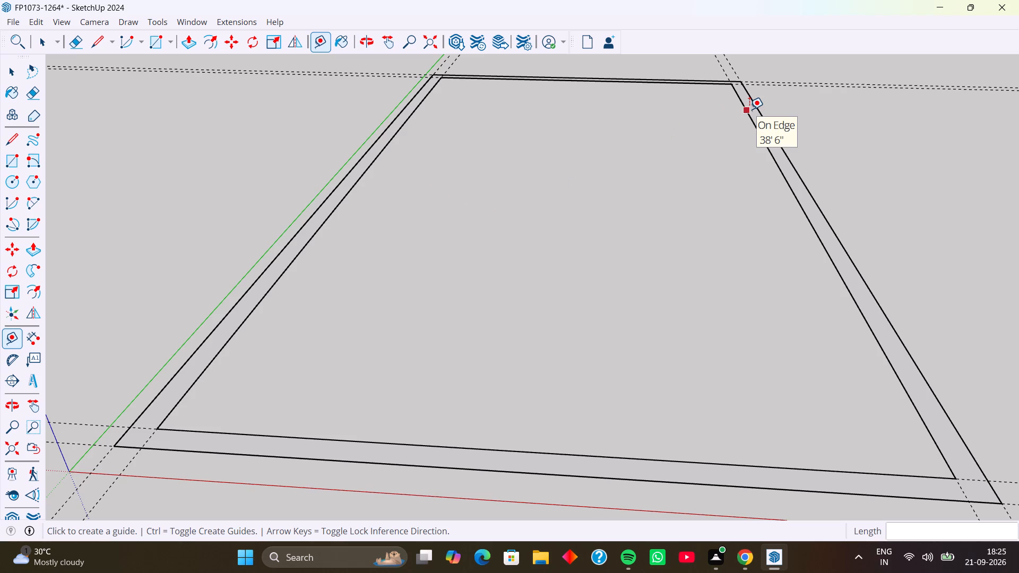
Close the FP1073-1264 model window.
{"action": "left_click", "coordinate": [1001, 7]}
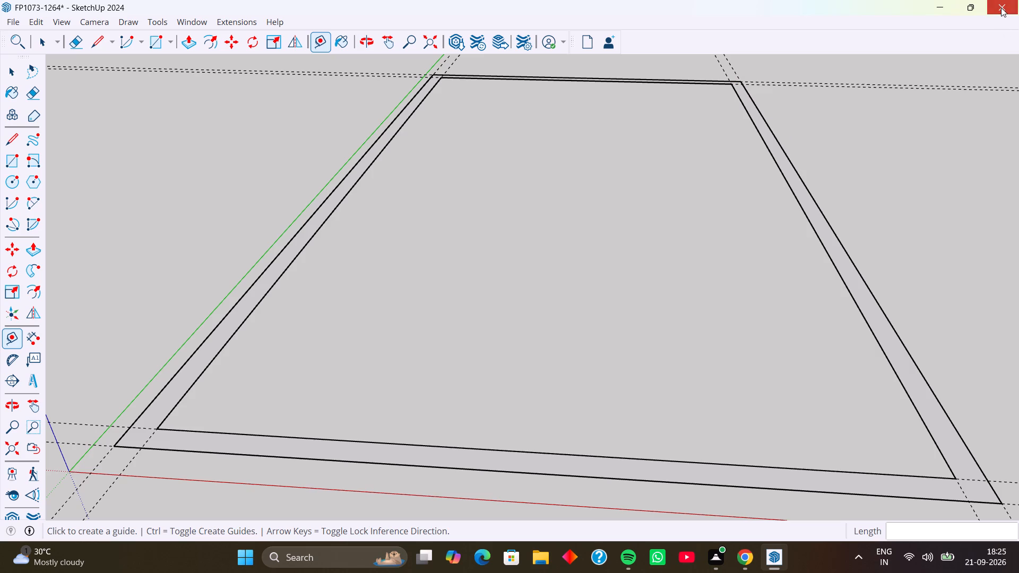
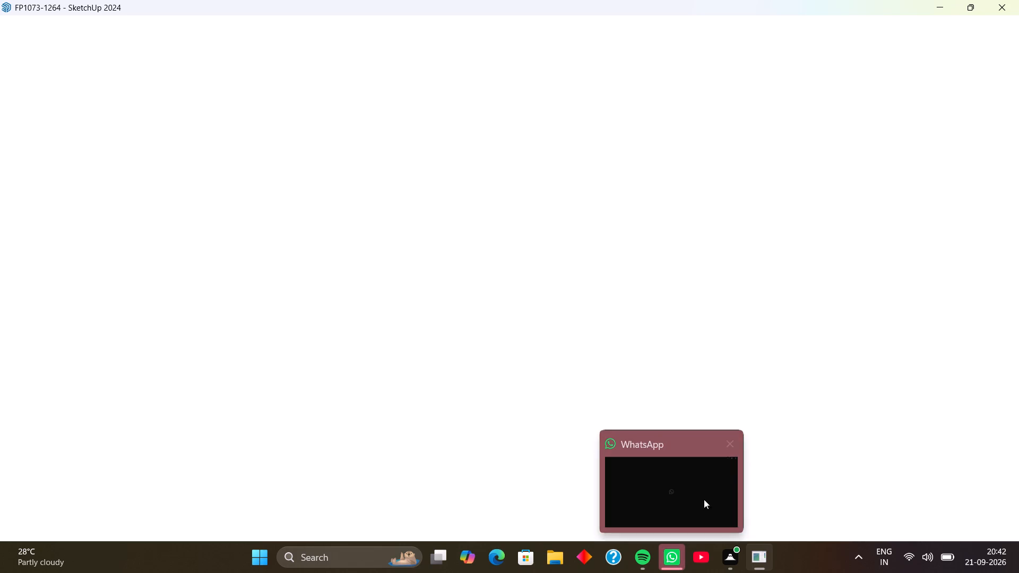
Close the WhatsApp window.
{"action": "left_click", "coordinate": [726, 444]}
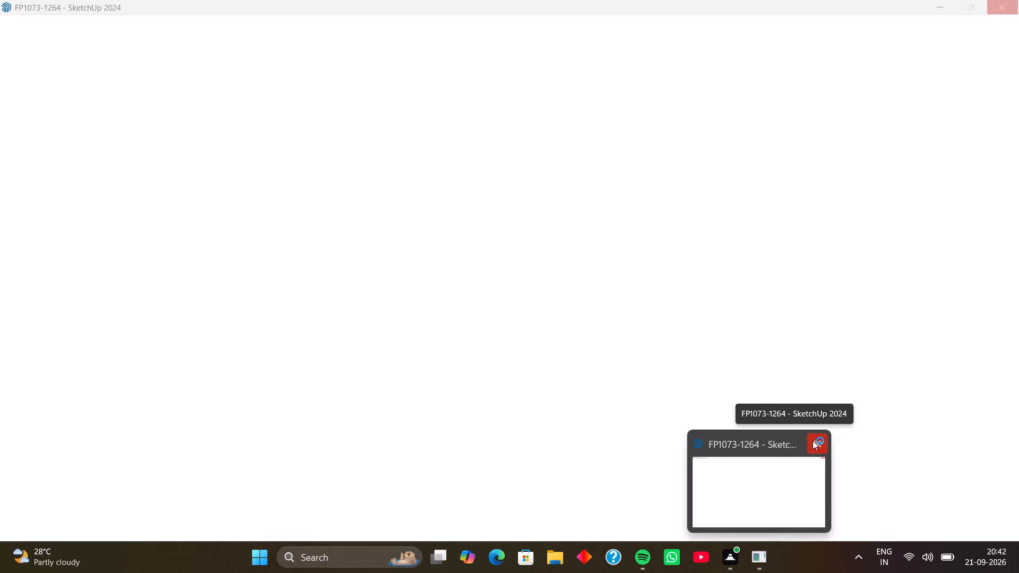
Close the unresponsive FP1073-1264 SketchUp window, ending the program instead of waiting for it to respond.
{"action": "left_click", "coordinate": [816, 441]}
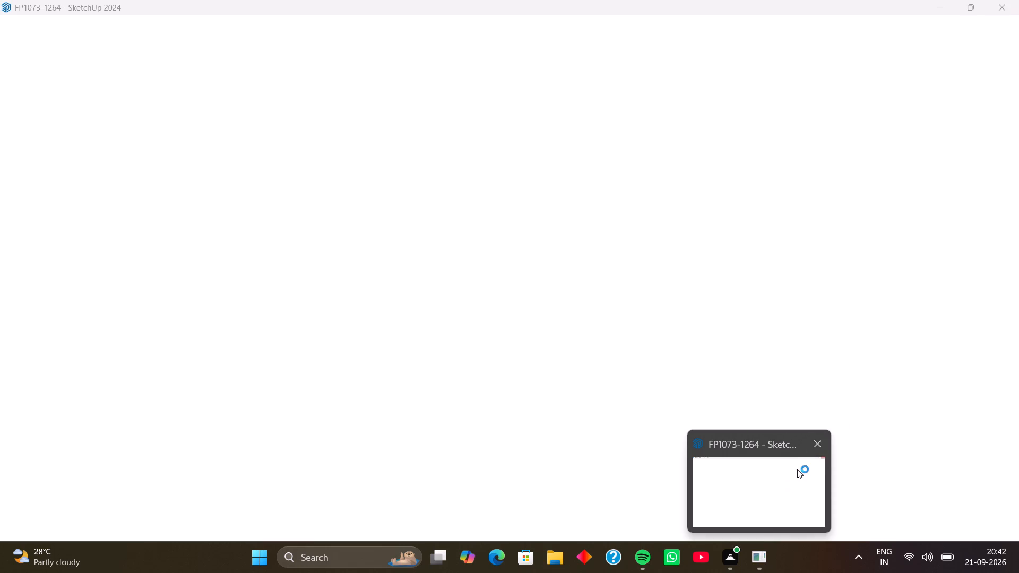
{"action": "left_click", "coordinate": [813, 443]}
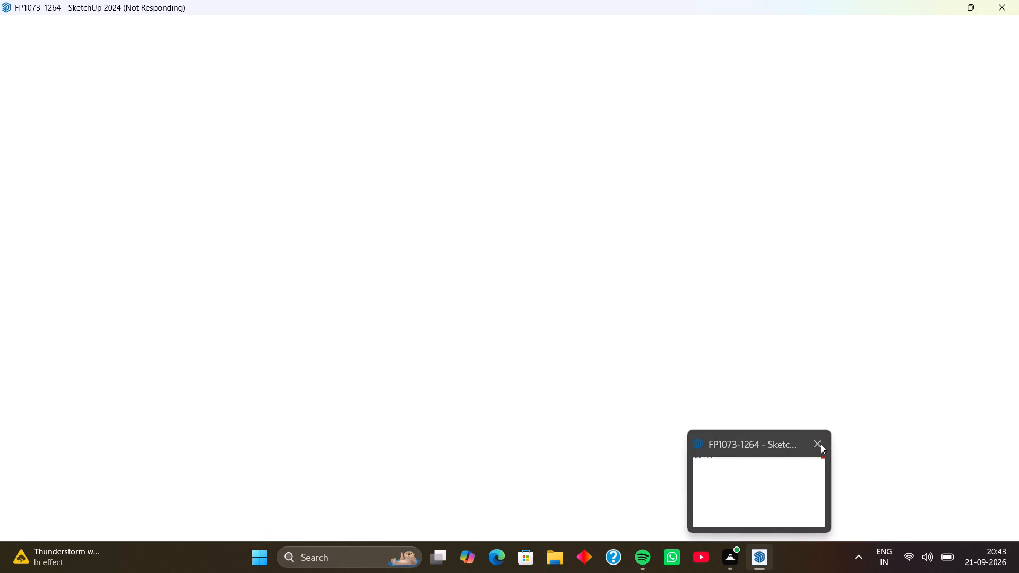
{"action": "left_click", "coordinate": [821, 444]}
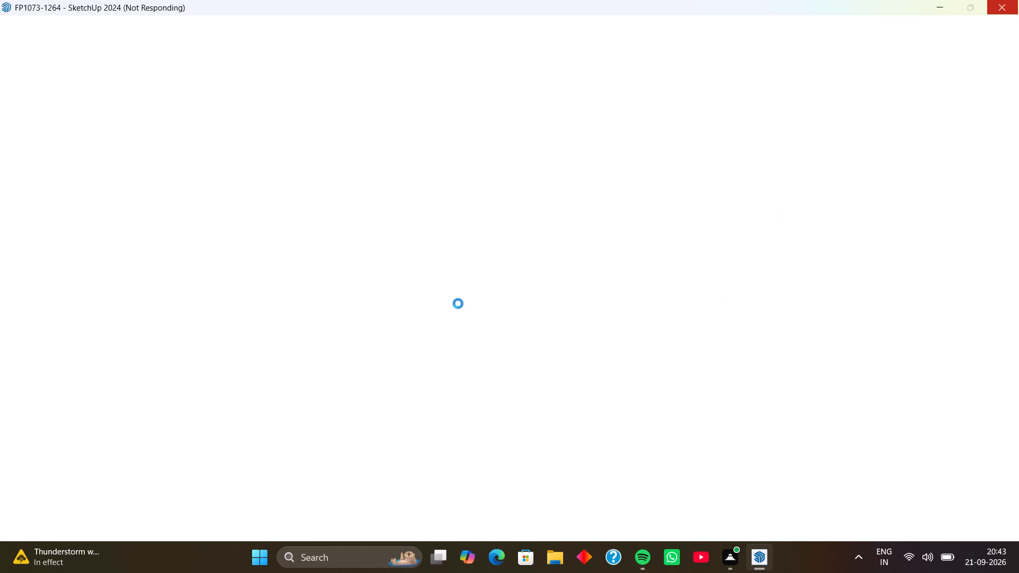
{"action": "left_click", "coordinate": [485, 292]}
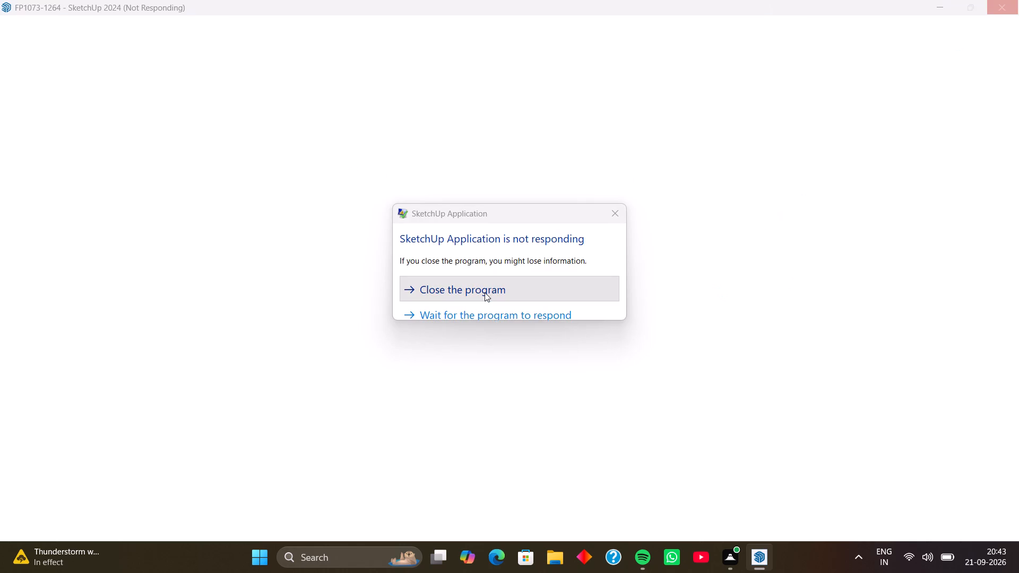
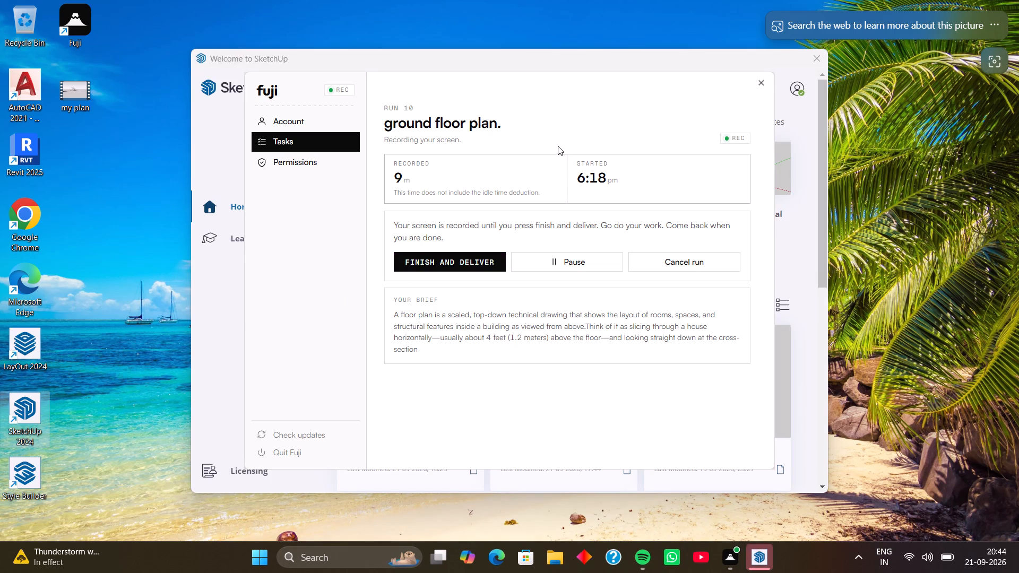
Switch to the Welcome to SketchUp window, bringing it in front of the Fuji recorder window.
{"action": "left_click", "coordinate": [407, 62]}
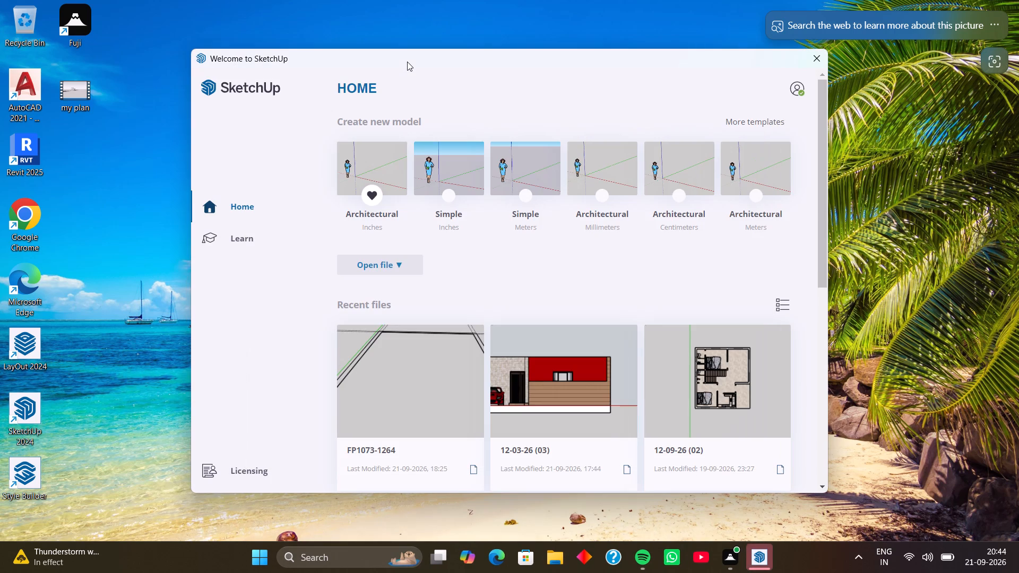
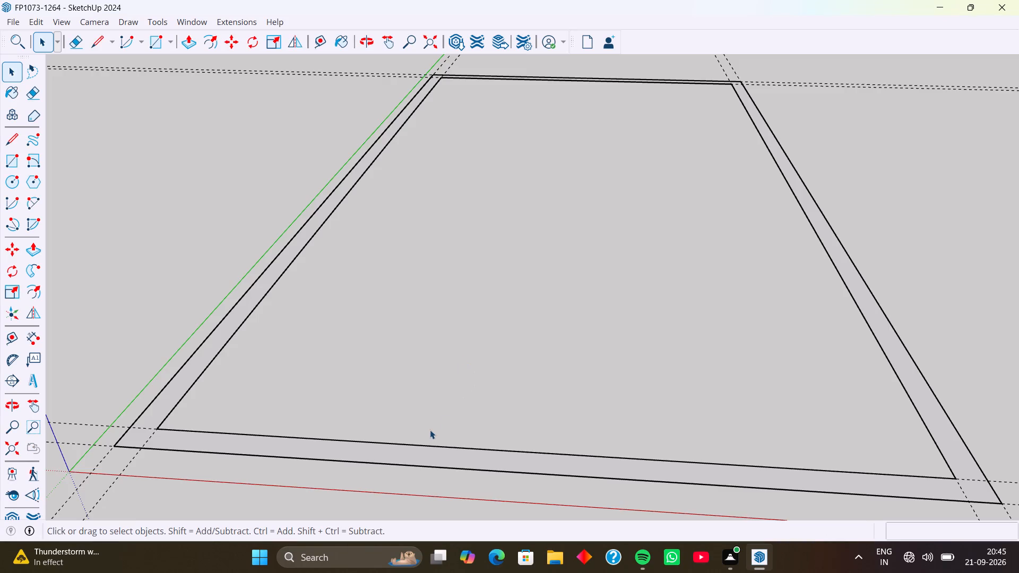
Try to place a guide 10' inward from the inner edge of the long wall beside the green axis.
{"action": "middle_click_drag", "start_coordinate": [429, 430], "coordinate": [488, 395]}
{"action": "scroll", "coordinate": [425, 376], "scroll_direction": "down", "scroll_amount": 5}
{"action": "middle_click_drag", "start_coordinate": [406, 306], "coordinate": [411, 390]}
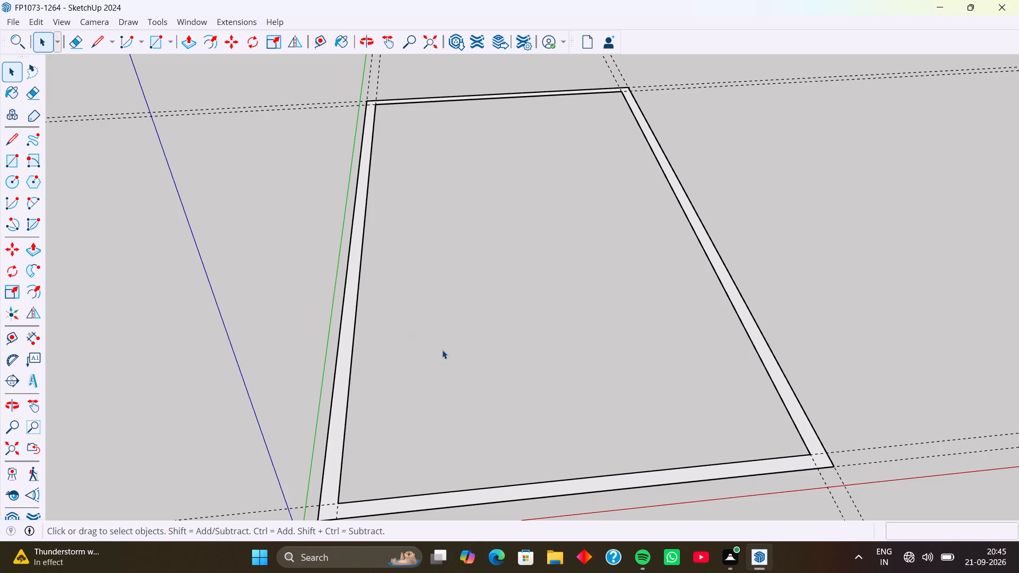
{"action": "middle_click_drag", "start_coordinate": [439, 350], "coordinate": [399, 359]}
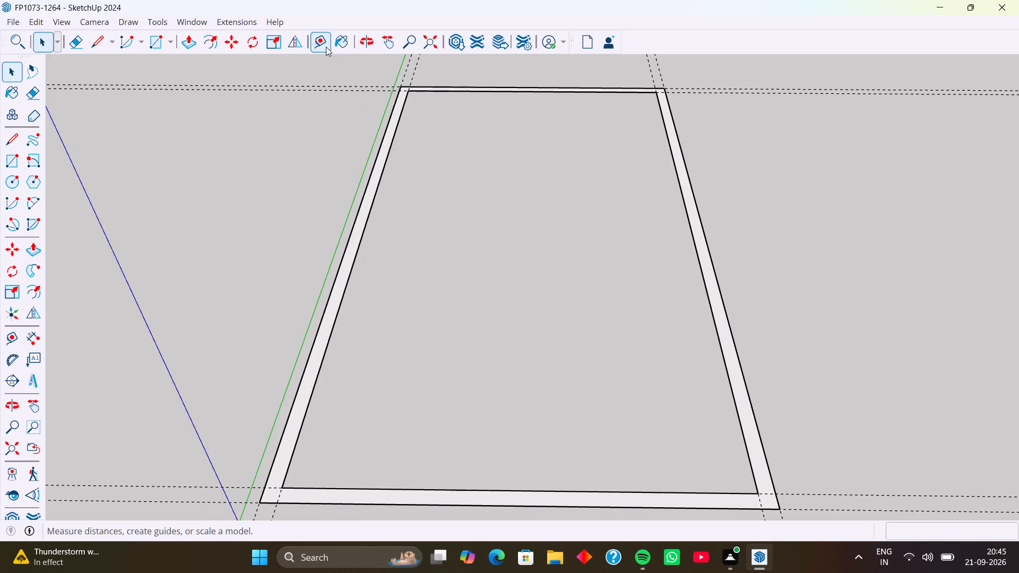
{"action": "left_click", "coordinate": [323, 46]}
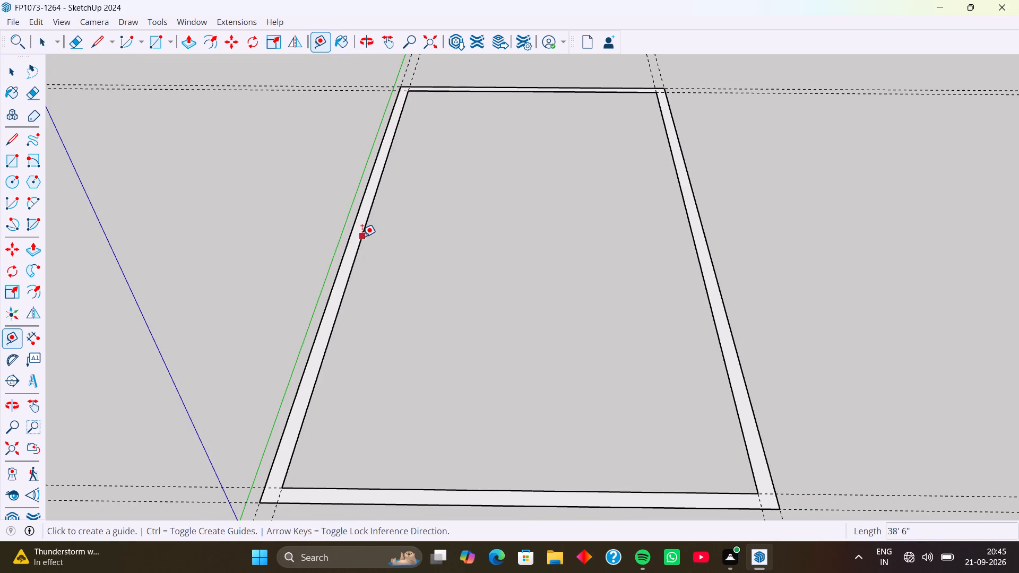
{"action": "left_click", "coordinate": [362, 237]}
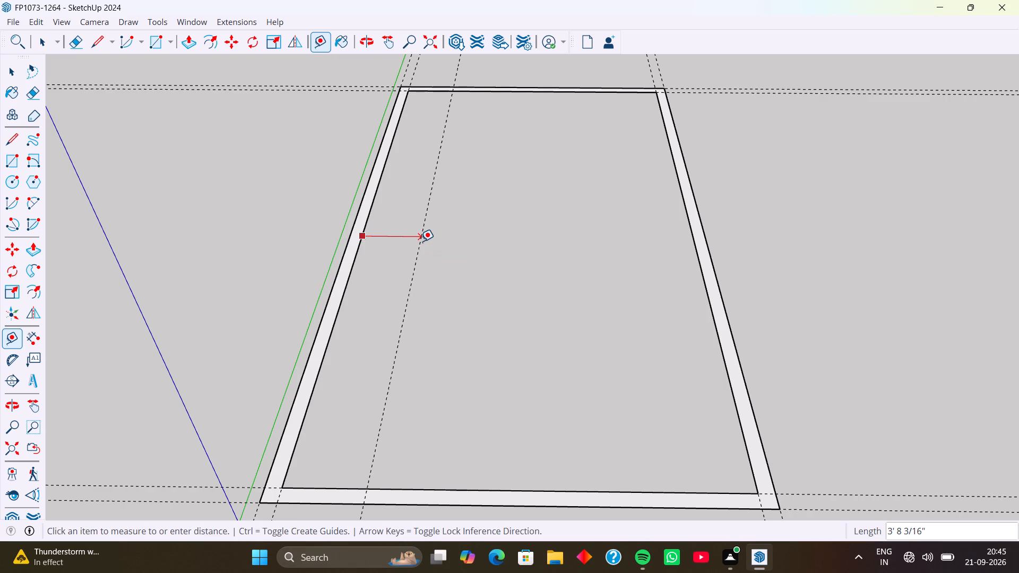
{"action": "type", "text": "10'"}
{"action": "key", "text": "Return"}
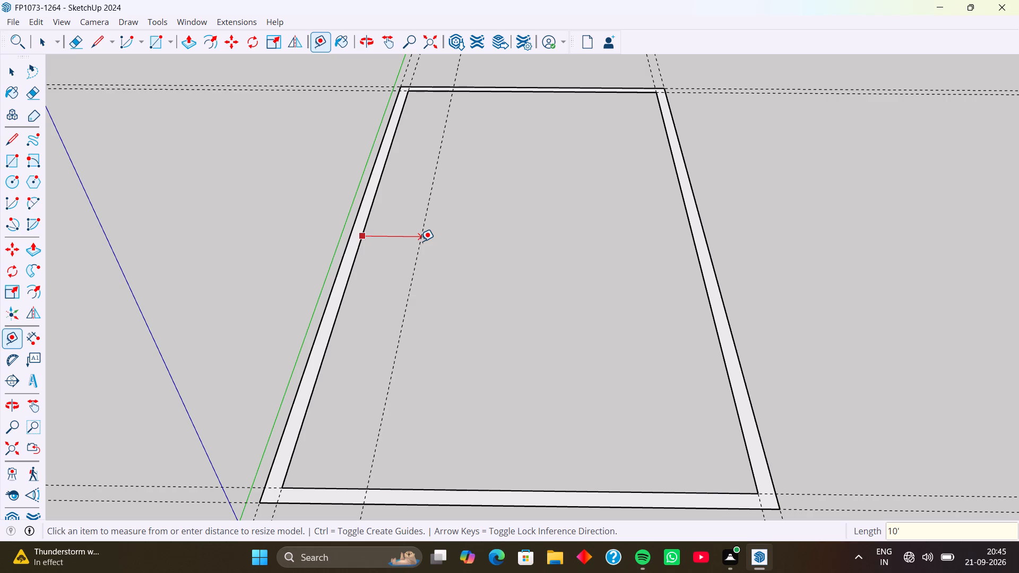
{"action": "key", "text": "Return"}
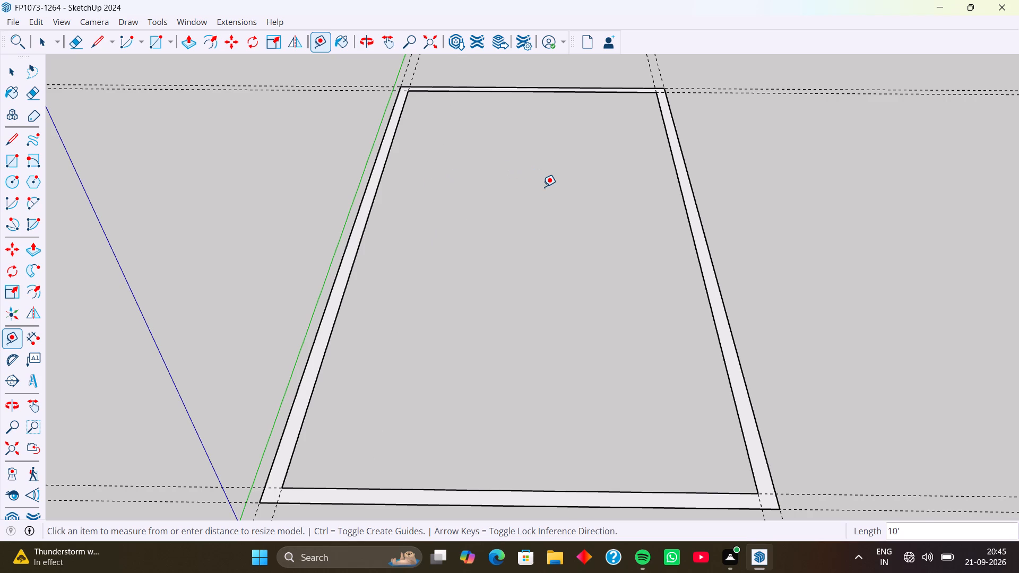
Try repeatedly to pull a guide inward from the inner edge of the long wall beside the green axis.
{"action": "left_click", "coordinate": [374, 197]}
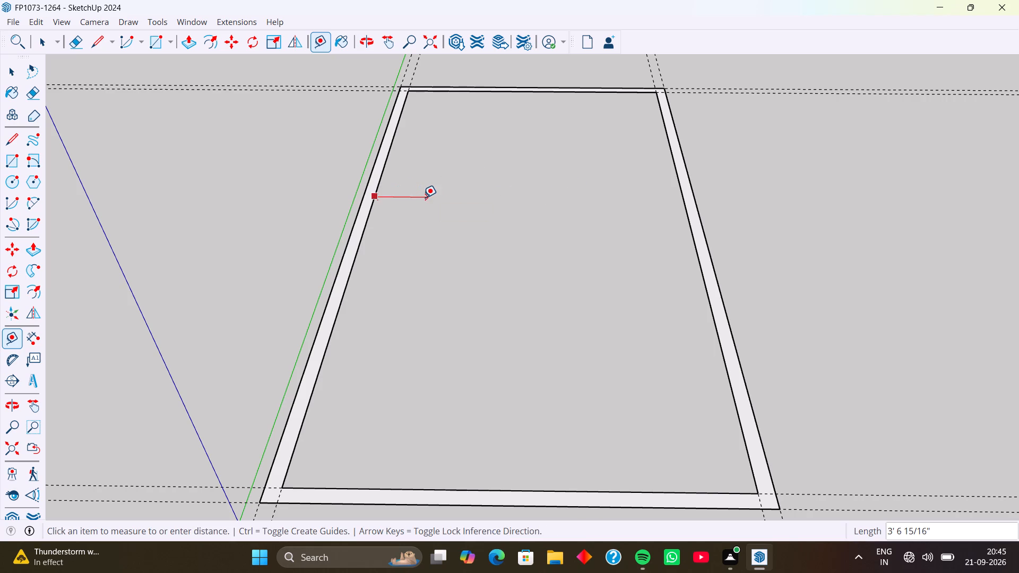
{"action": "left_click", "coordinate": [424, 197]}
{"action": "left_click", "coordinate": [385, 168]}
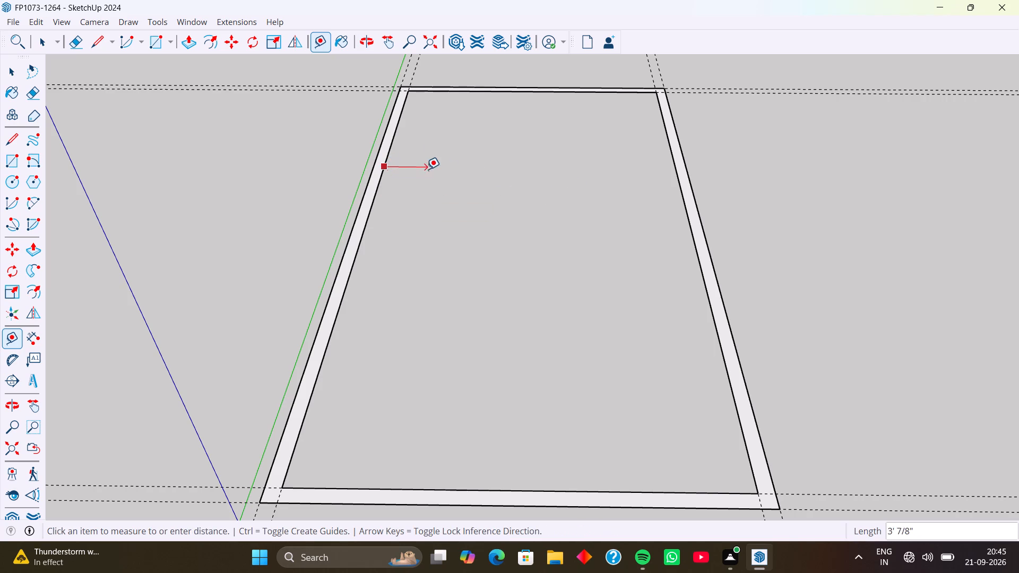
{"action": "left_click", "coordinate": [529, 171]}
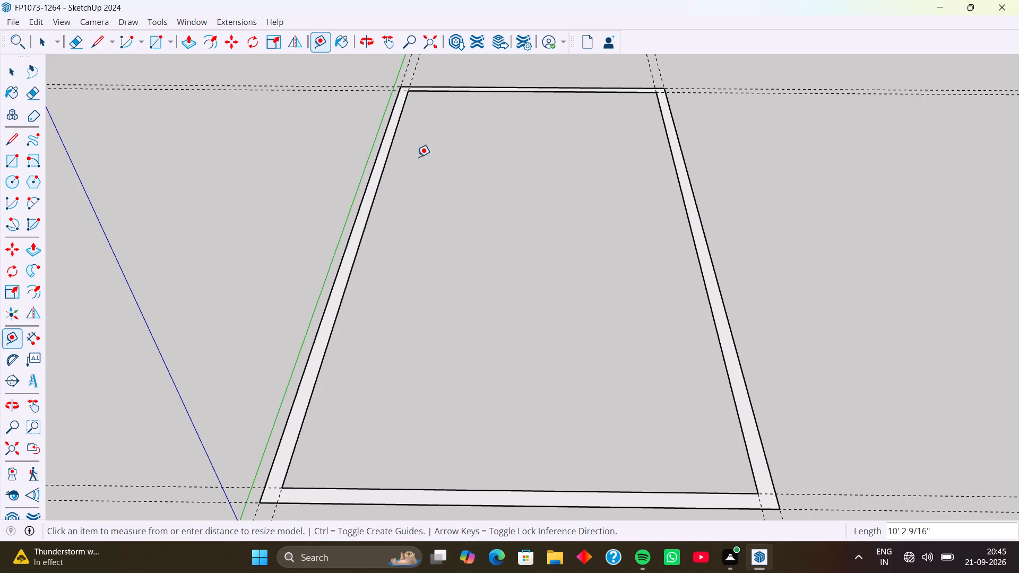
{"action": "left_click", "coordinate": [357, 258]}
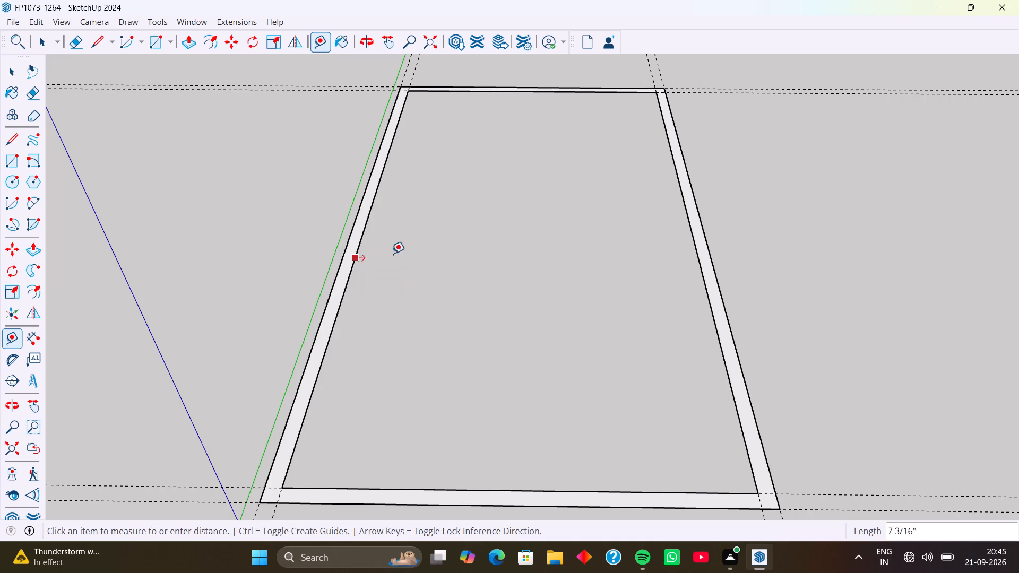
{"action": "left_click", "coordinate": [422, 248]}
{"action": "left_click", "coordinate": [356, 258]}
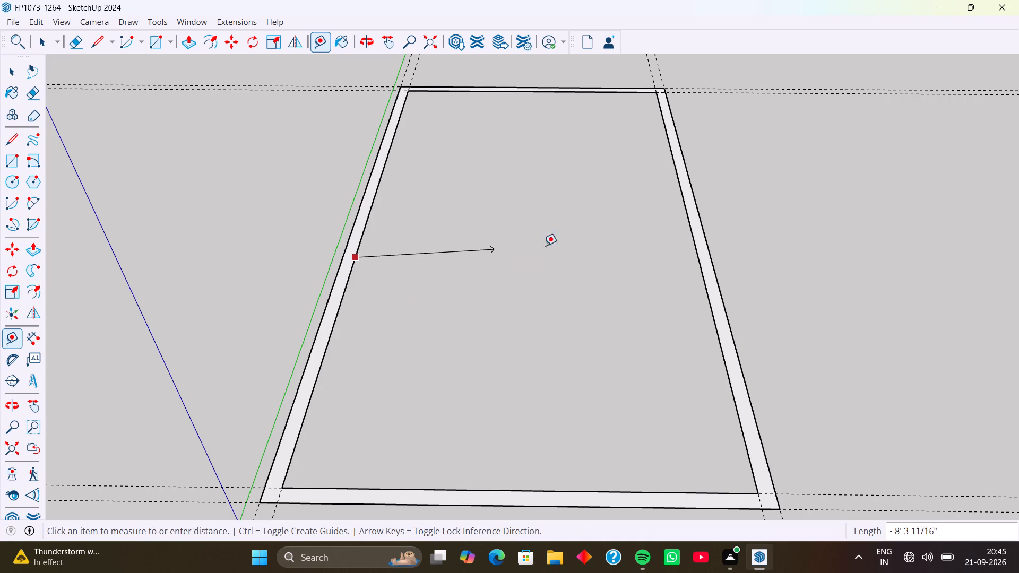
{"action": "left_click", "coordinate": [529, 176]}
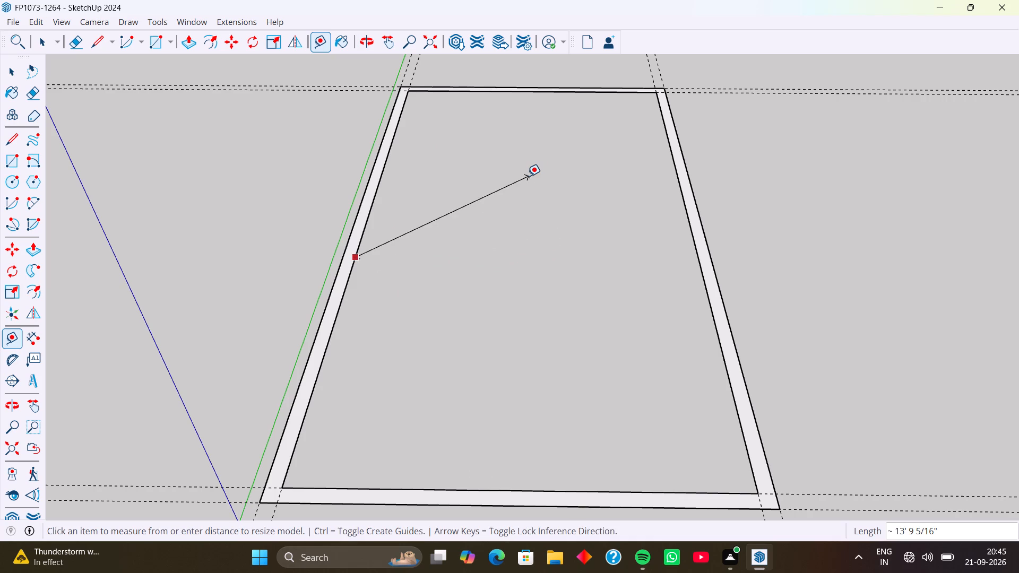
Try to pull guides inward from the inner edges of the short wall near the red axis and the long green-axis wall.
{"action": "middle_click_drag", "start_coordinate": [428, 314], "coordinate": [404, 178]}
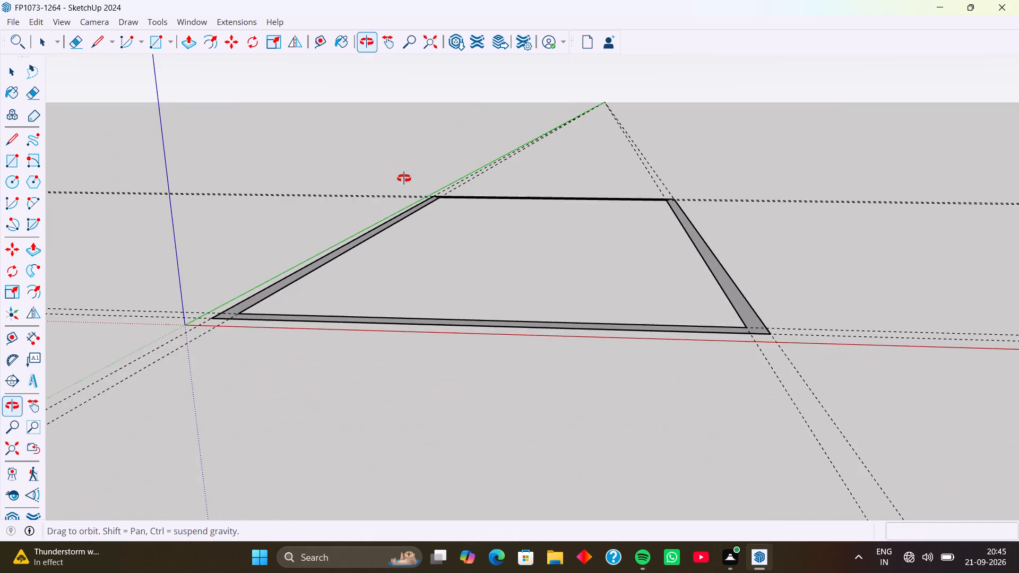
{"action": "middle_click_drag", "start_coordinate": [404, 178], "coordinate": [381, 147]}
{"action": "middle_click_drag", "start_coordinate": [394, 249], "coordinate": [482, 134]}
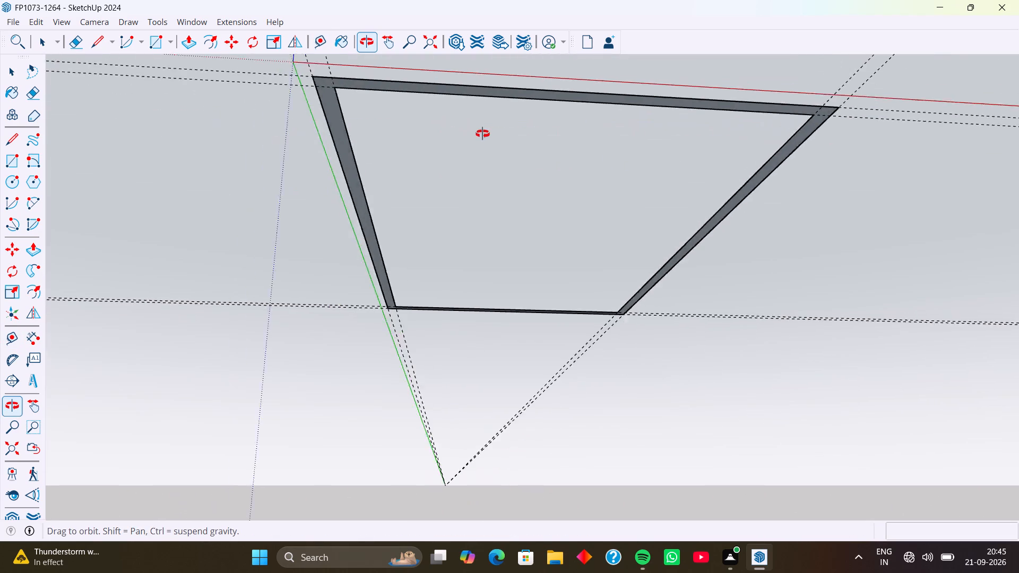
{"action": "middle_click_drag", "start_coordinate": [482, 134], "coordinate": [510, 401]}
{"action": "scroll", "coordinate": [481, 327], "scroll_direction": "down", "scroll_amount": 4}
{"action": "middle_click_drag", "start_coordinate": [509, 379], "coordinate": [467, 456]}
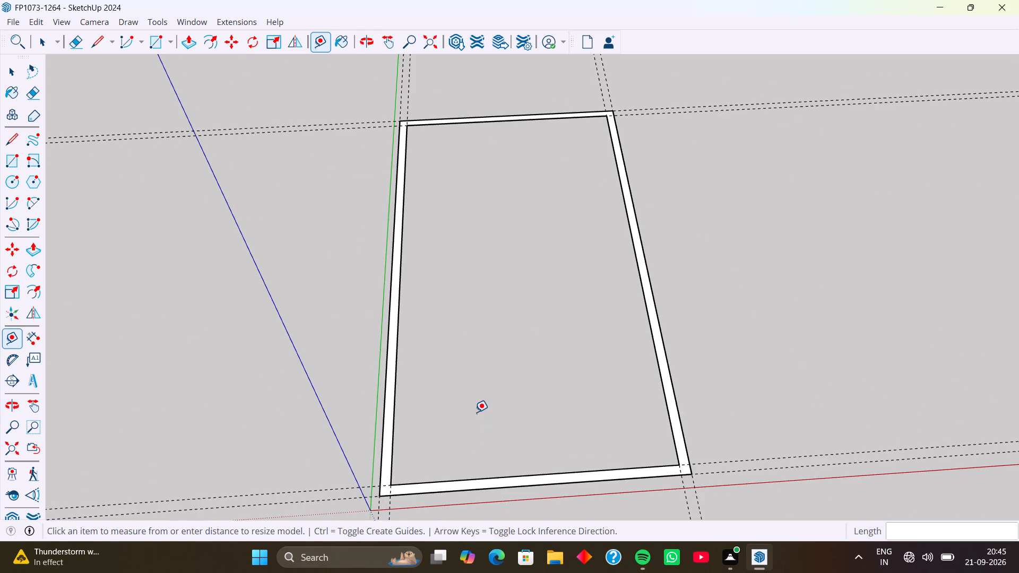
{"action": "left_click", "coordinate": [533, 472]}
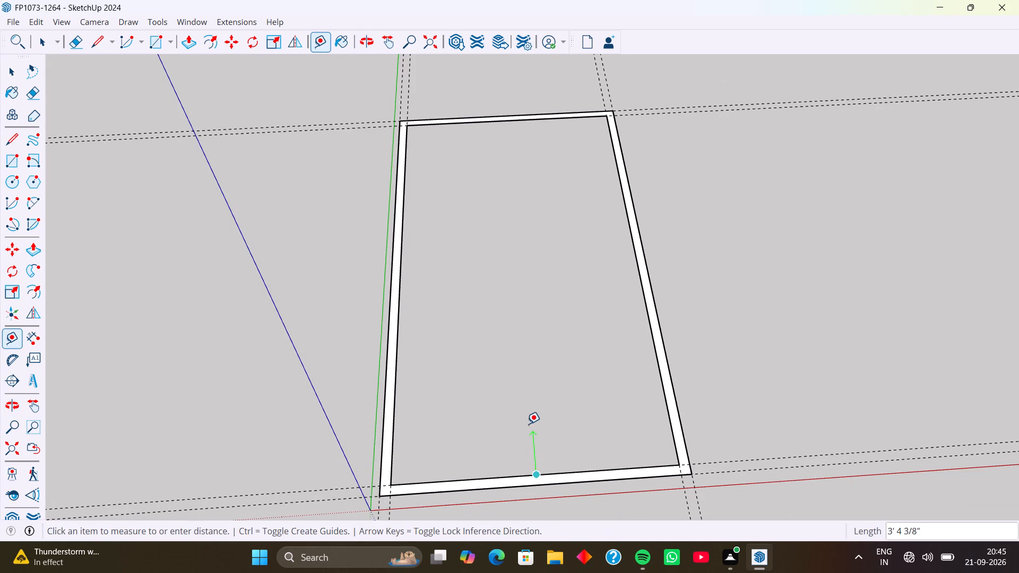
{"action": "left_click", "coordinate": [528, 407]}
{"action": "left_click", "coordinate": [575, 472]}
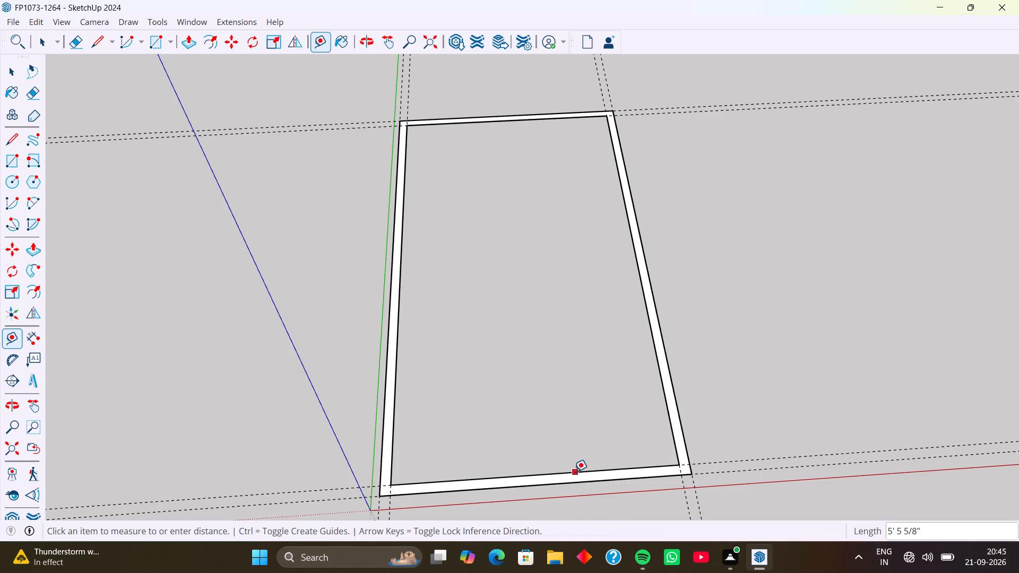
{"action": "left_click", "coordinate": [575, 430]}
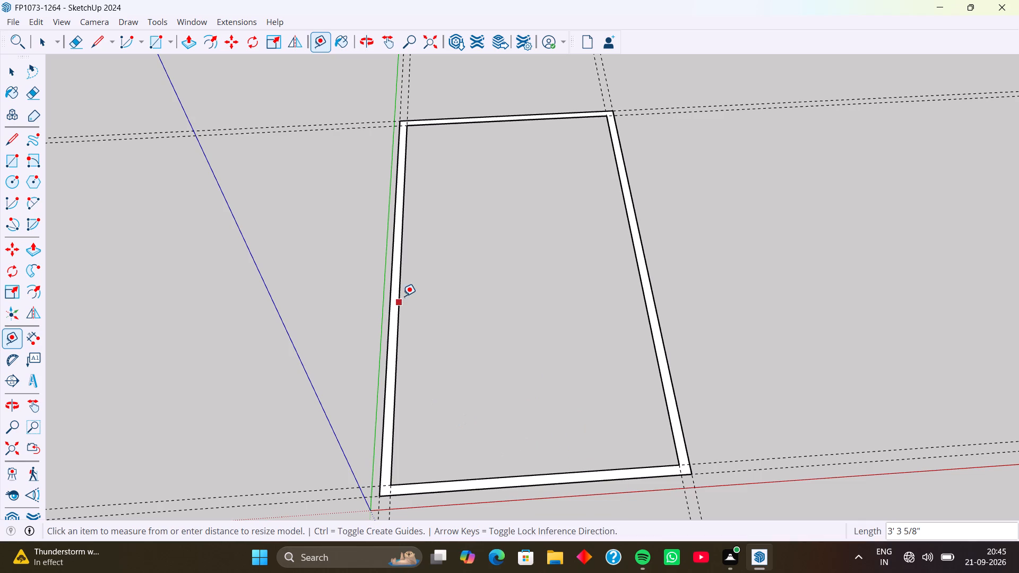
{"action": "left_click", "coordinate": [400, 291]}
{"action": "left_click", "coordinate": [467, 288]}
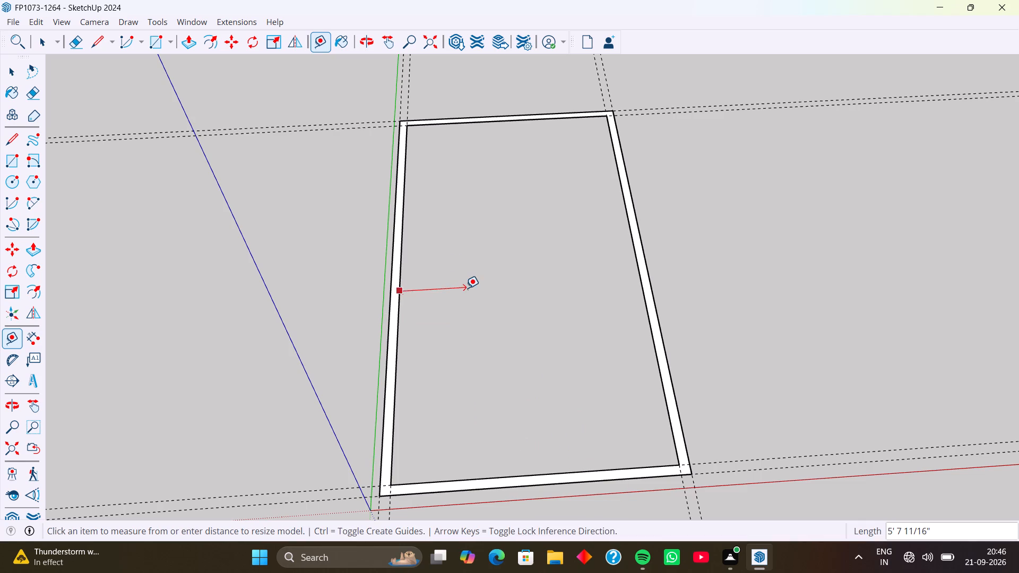
Delete all existing guides from the floor plan.
{"action": "left_click", "coordinate": [34, 19]}
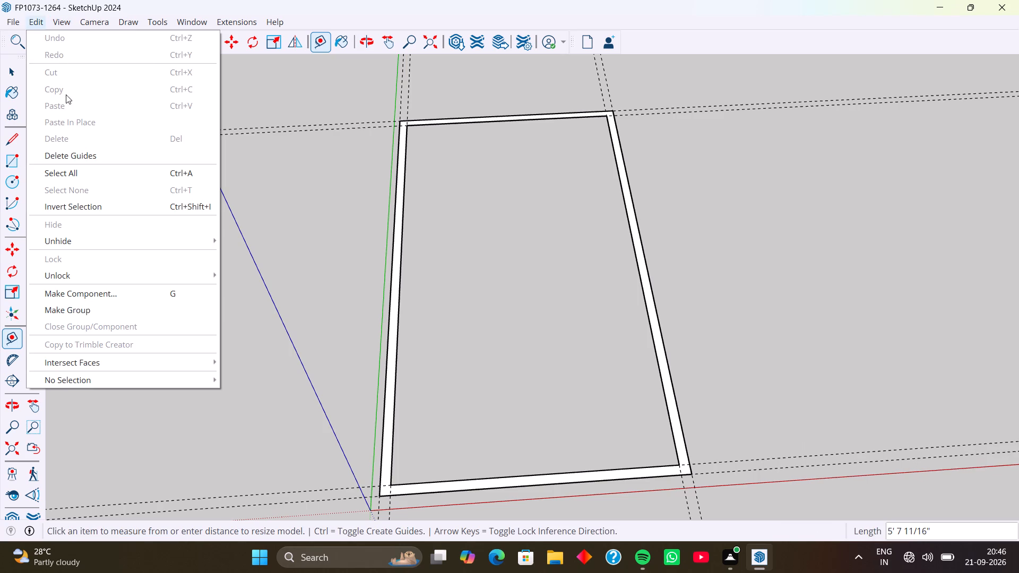
{"action": "left_click", "coordinate": [83, 152]}
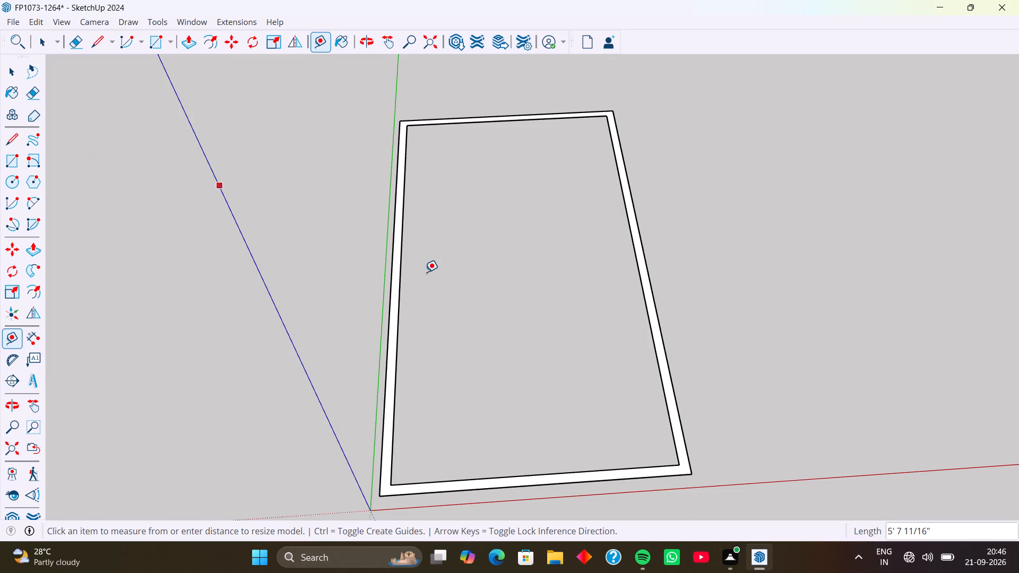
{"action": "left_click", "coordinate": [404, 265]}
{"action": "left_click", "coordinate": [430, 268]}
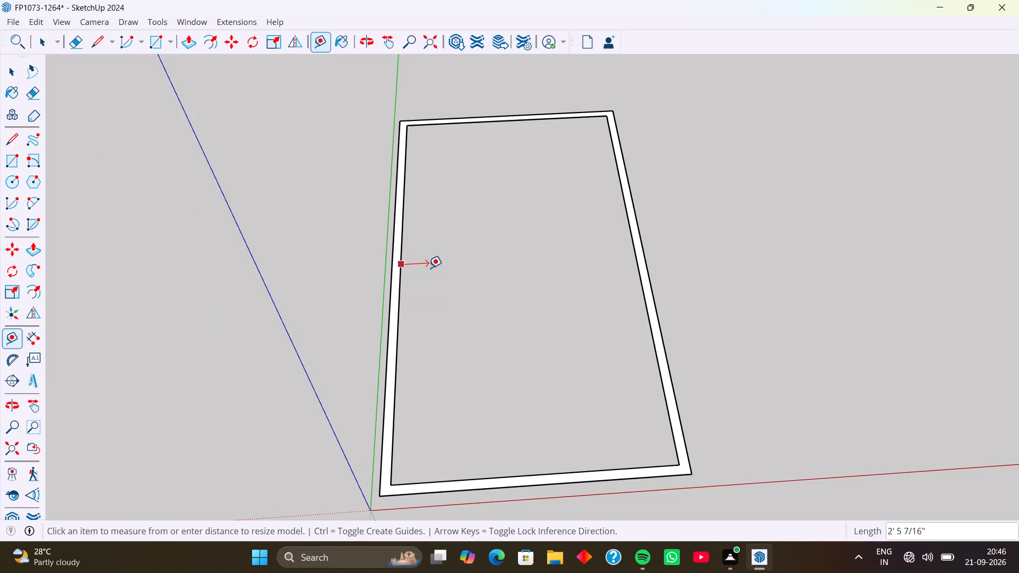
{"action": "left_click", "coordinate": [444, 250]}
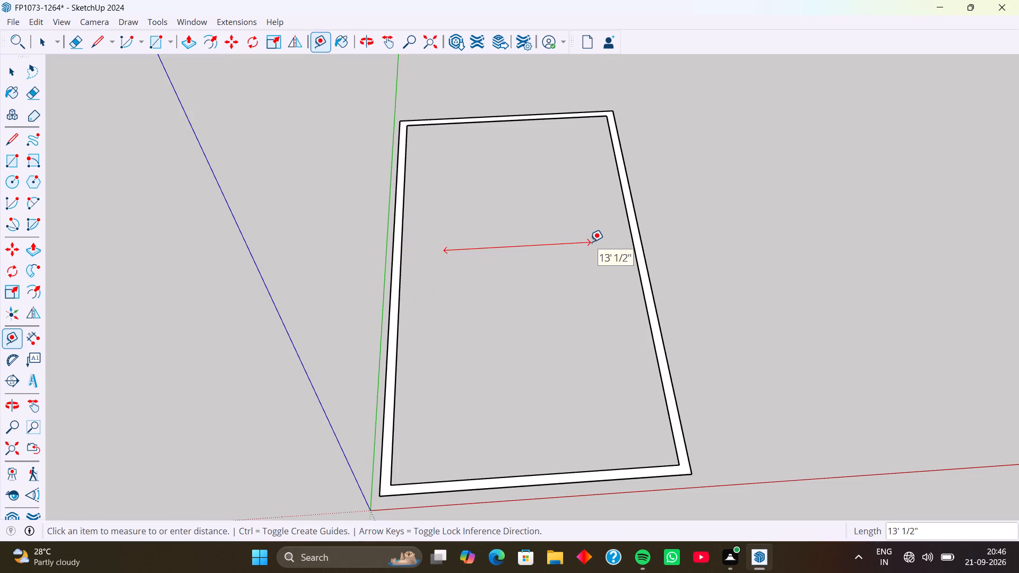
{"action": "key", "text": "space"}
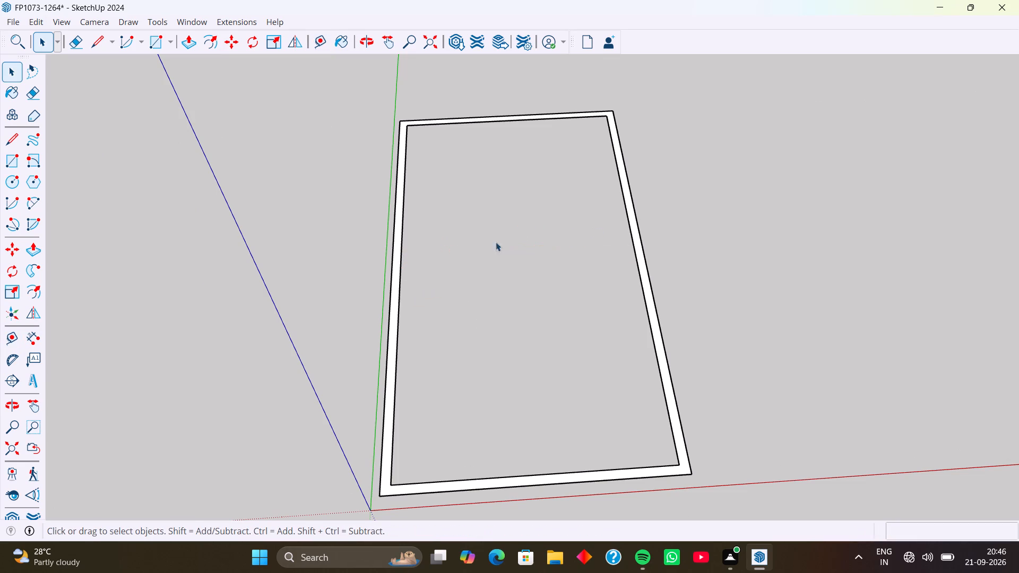
Place a guide 10' inward from the inner edge of the long wall beside the green axis using Tape Measure.
{"action": "left_click", "coordinate": [12, 338]}
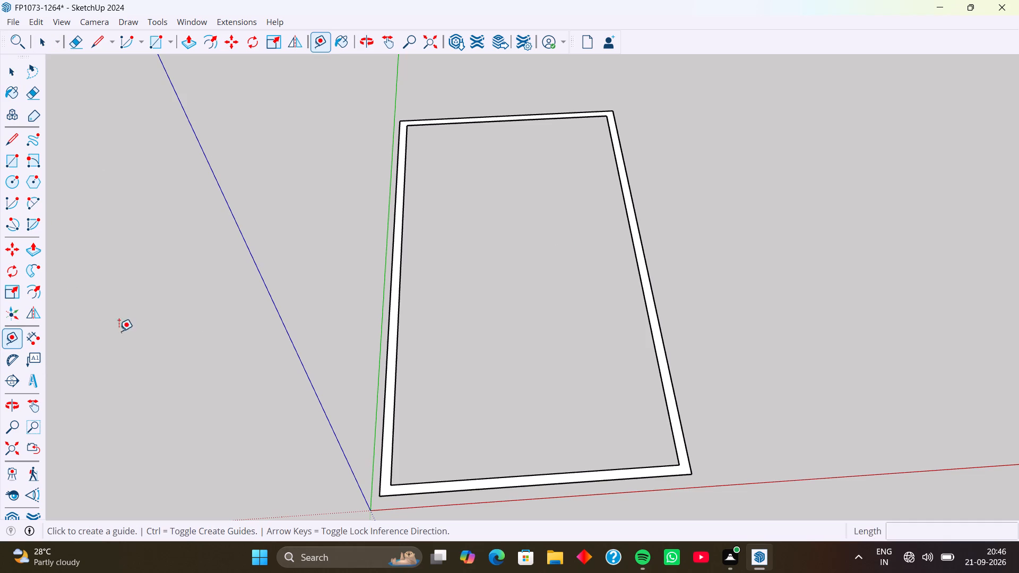
{"action": "left_click", "coordinate": [400, 285]}
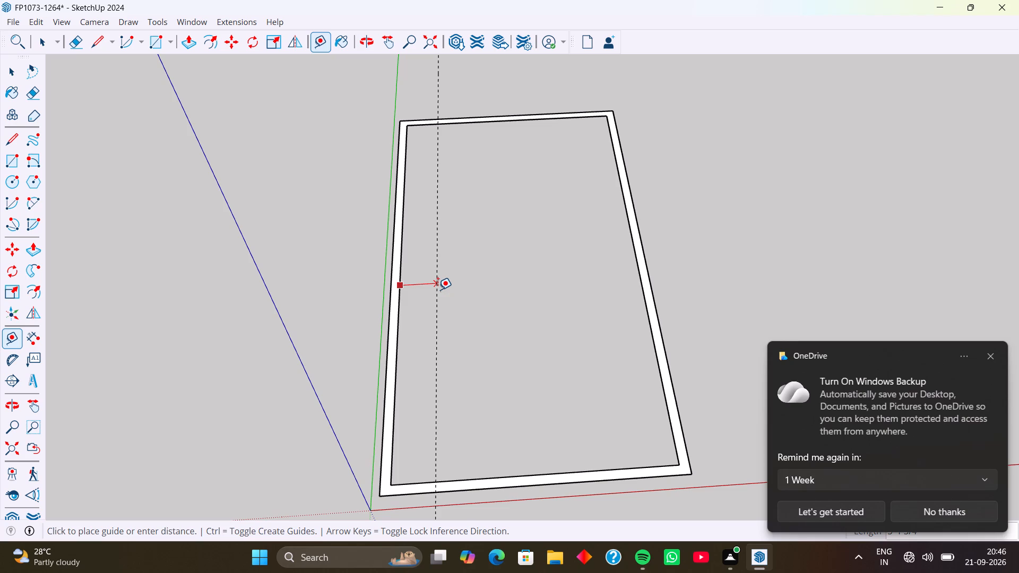
{"action": "key", "text": "1"}
{"action": "key", "text": "0"}
{"action": "key", "text": "apostrophe"}
{"action": "key", "text": "Return"}
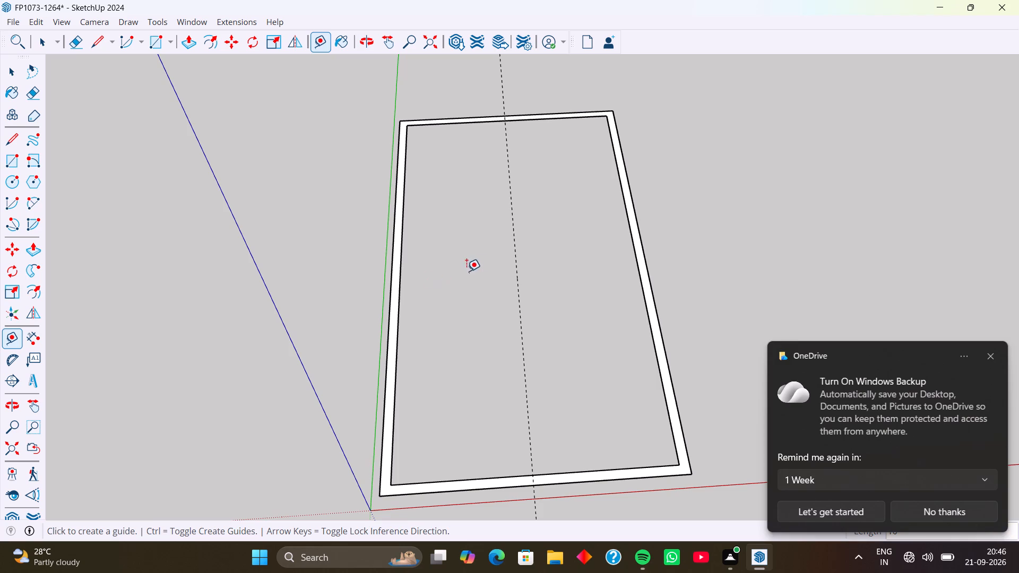
Place a parallel guide 5" beyond the 10' guide, on the side away from the green axis.
{"action": "left_click", "coordinate": [515, 254]}
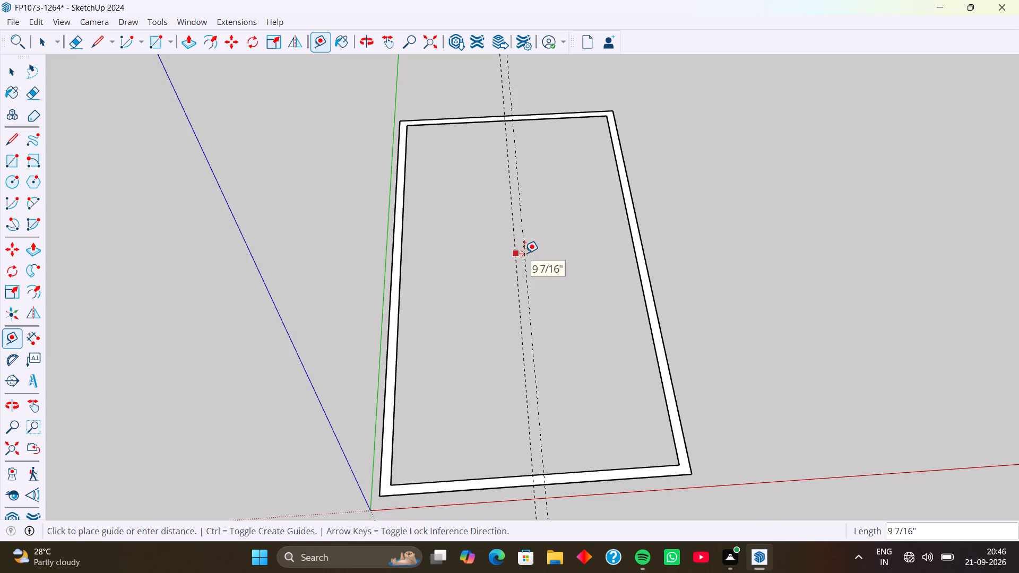
{"action": "key", "text": "5"}
{"action": "key", "text": "Return"}
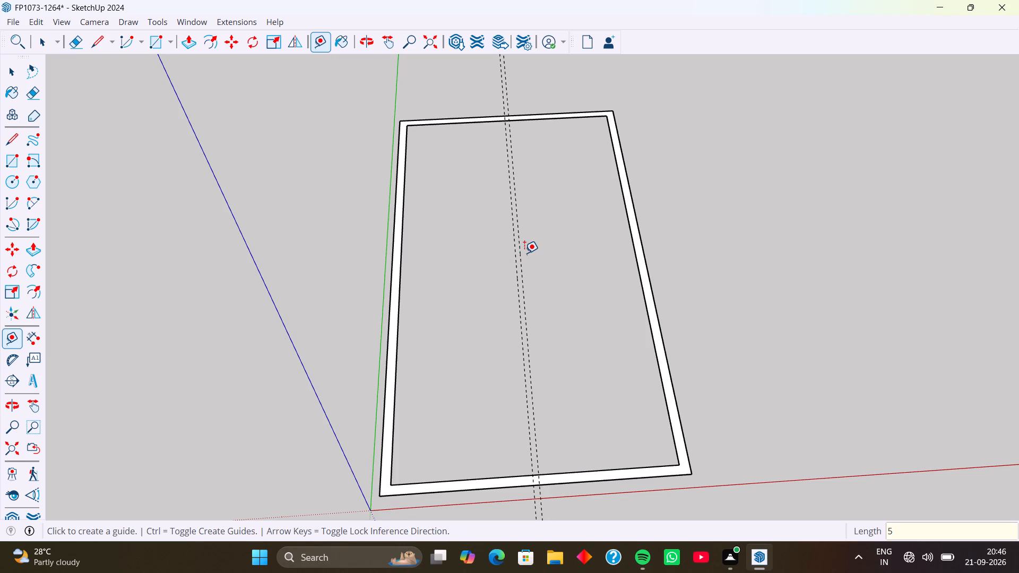
{"action": "right_click_drag", "start_coordinate": [529, 248], "coordinate": [528, 248]}
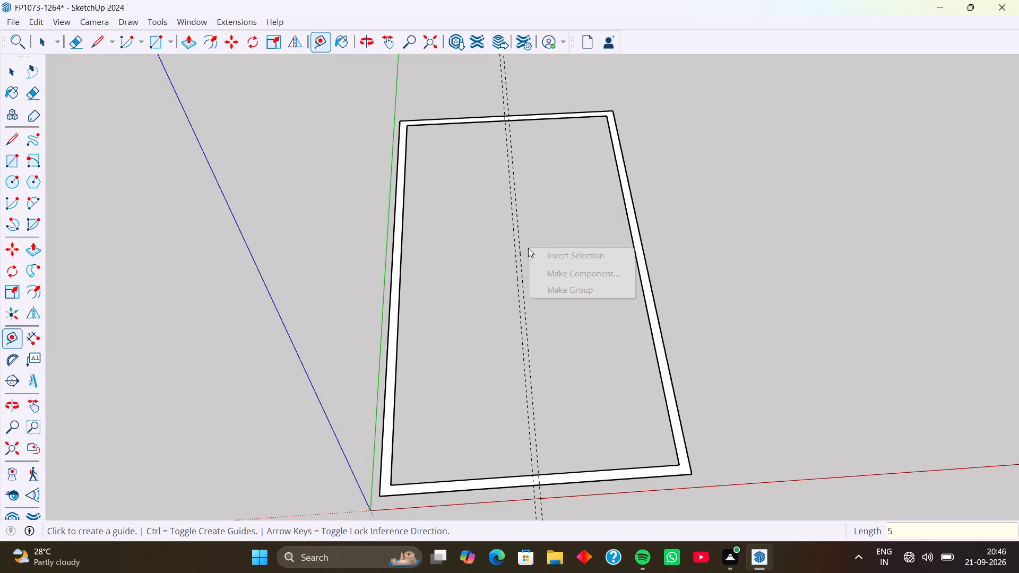
{"action": "right_click_drag", "start_coordinate": [528, 248], "coordinate": [523, 240]}
{"action": "left_click", "coordinate": [528, 244]}
{"action": "left_click", "coordinate": [564, 235]}
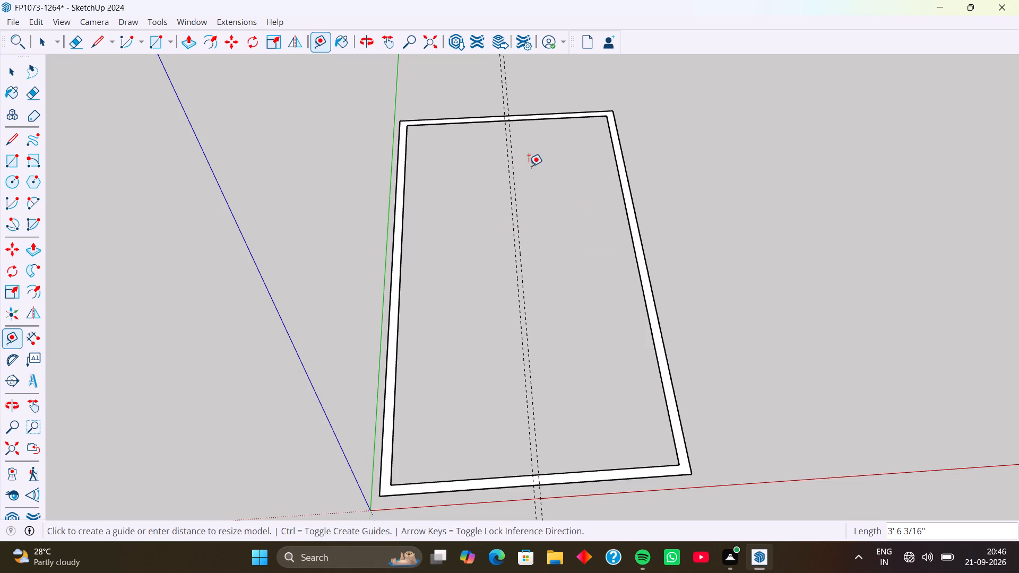
Place a guide 12' inward from the inner edge of the short wall farthest from the red axis.
{"action": "left_click", "coordinate": [487, 121]}
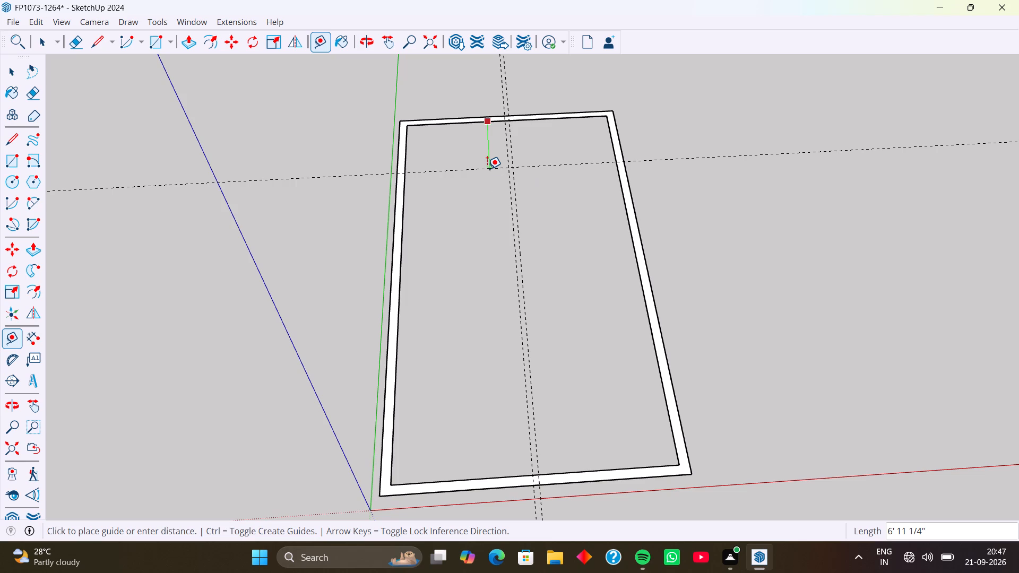
{"action": "type", "text": "12'"}
{"action": "key", "text": "Return"}
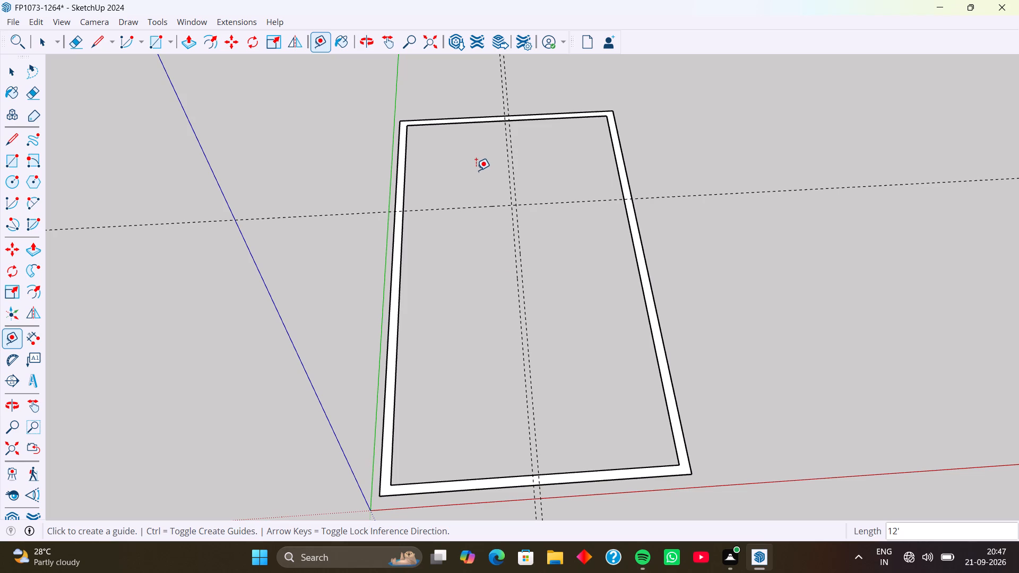
Undo the last three guides so only the outer wall outline is left.
{"action": "key", "text": "ctrl+z"}
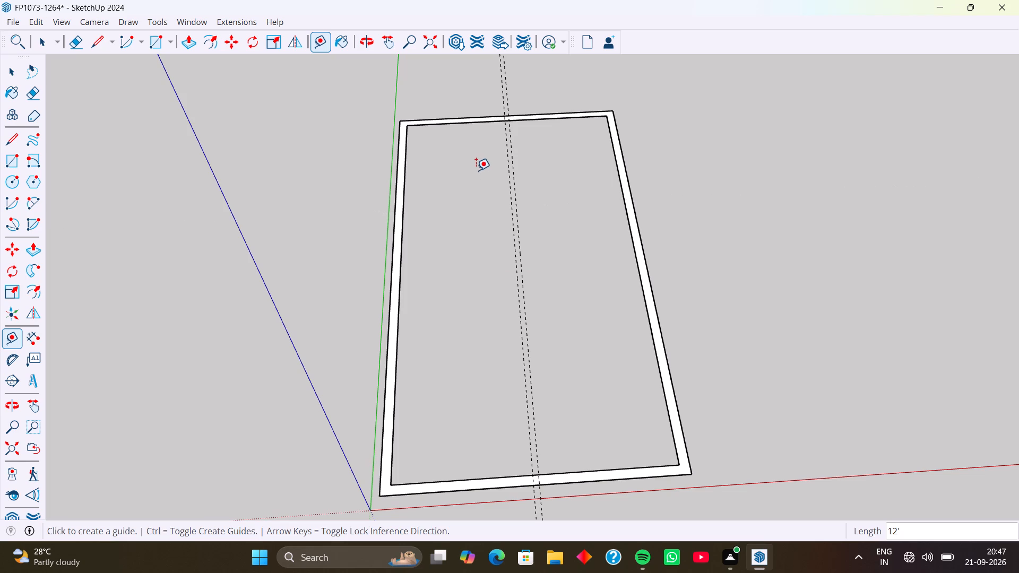
{"action": "key", "text": "ctrl+z"}
{"action": "key", "text": "ctrl+z"}
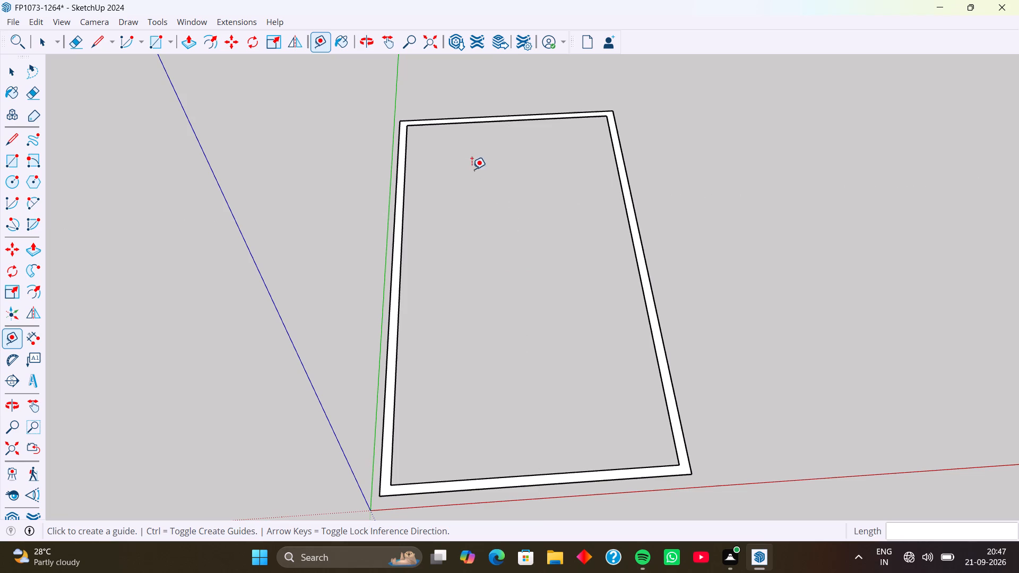
Place a guide 10' inward from the inner edge of the long wall beside the green axis, and a parallel one 5" farther inward.
{"action": "left_click", "coordinate": [403, 168]}
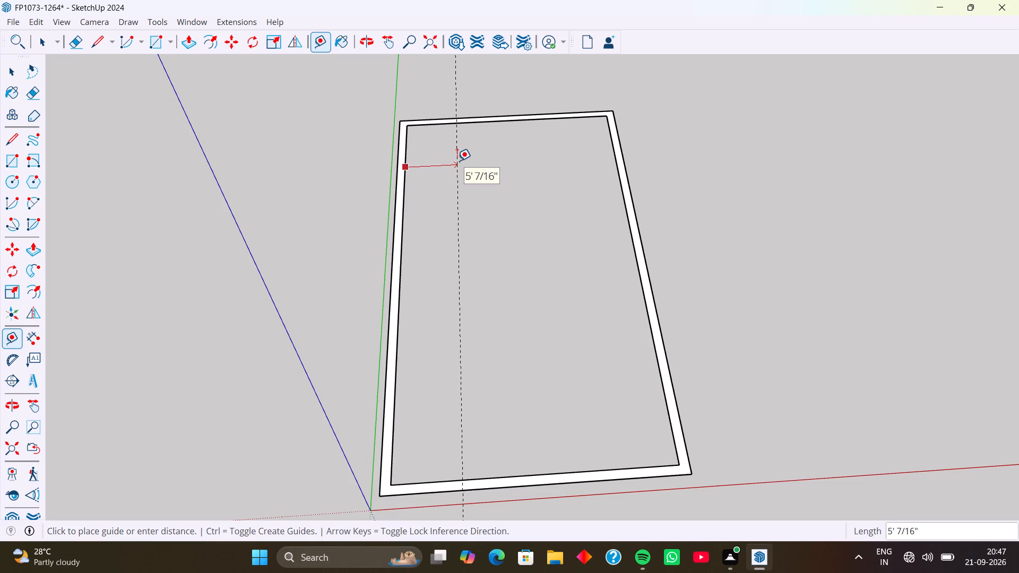
{"action": "type", "text": "10'"}
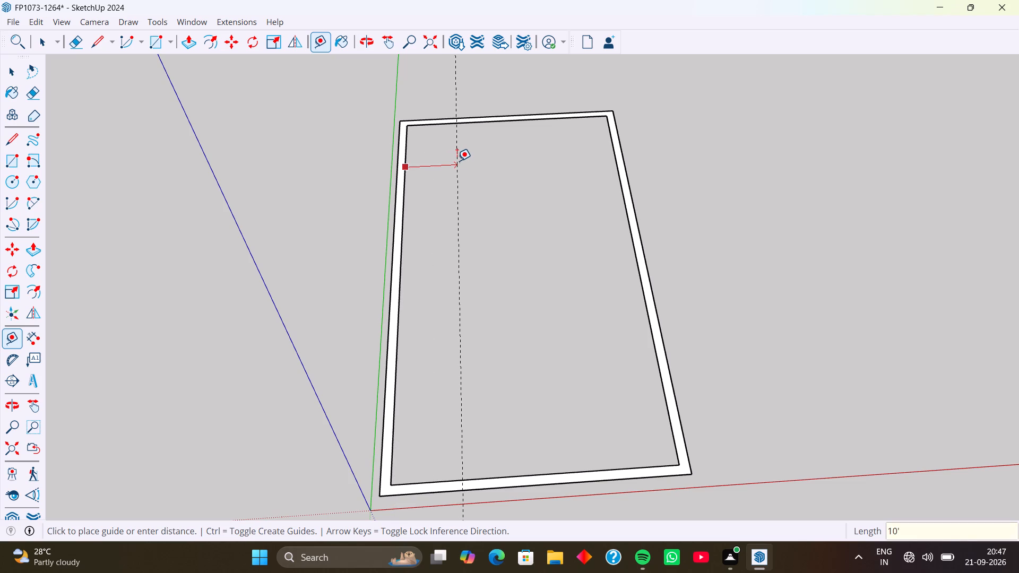
{"action": "key", "text": "Return"}
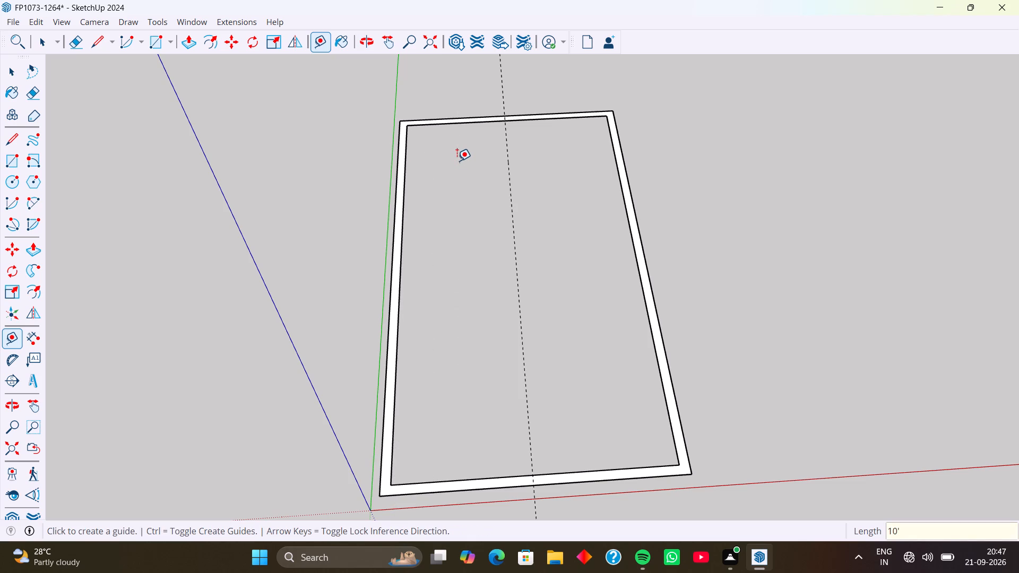
{"action": "left_click", "coordinate": [506, 164]}
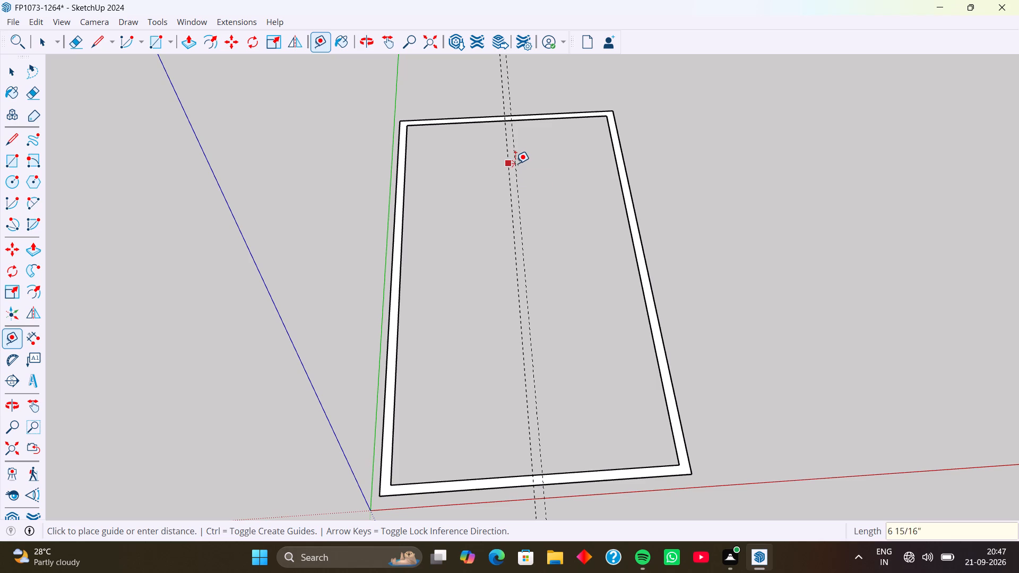
{"action": "key", "text": "5"}
{"action": "key", "text": "Return"}
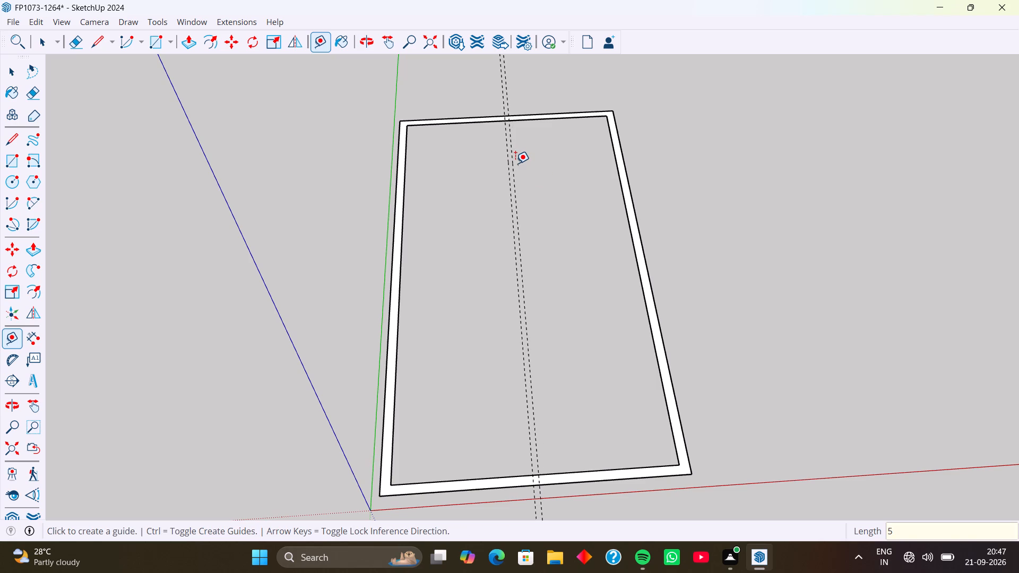
{"action": "left_click", "coordinate": [514, 163]}
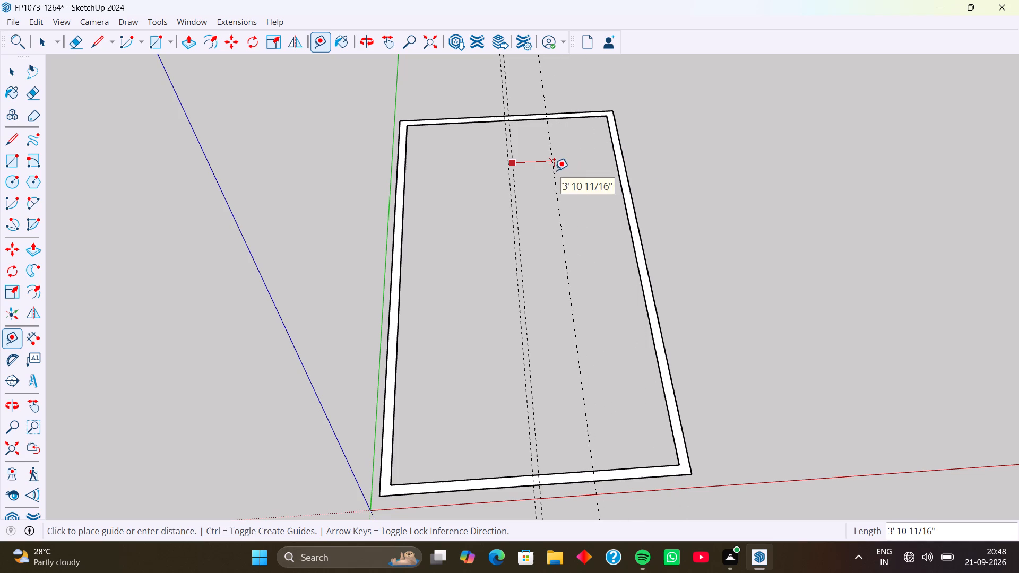
{"action": "key", "text": "Escape"}
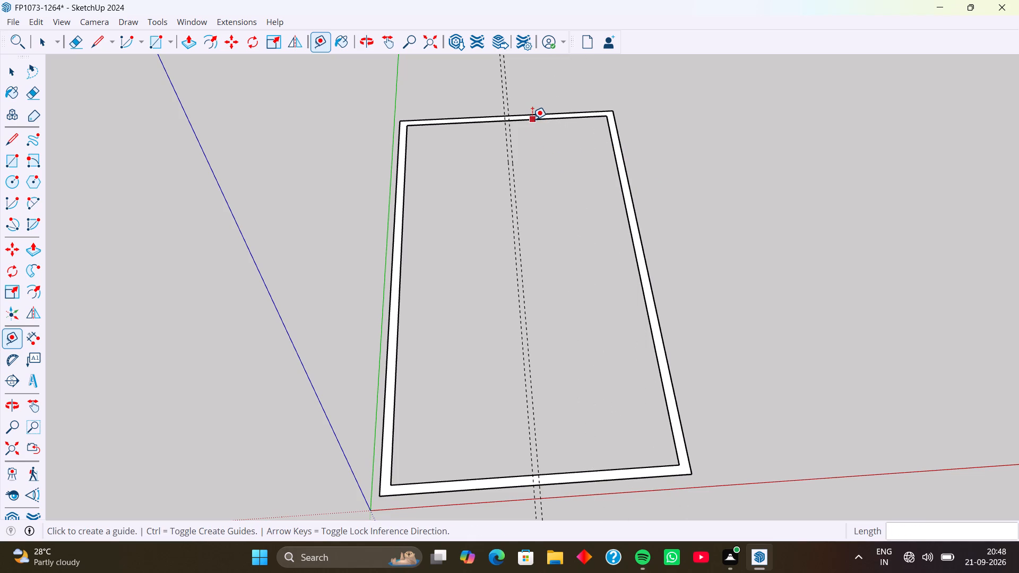
Place a guide 11' inward from the inner edge of the short wall farthest from the red axis, paired with one 5" farther inward.
{"action": "left_click", "coordinate": [532, 119]}
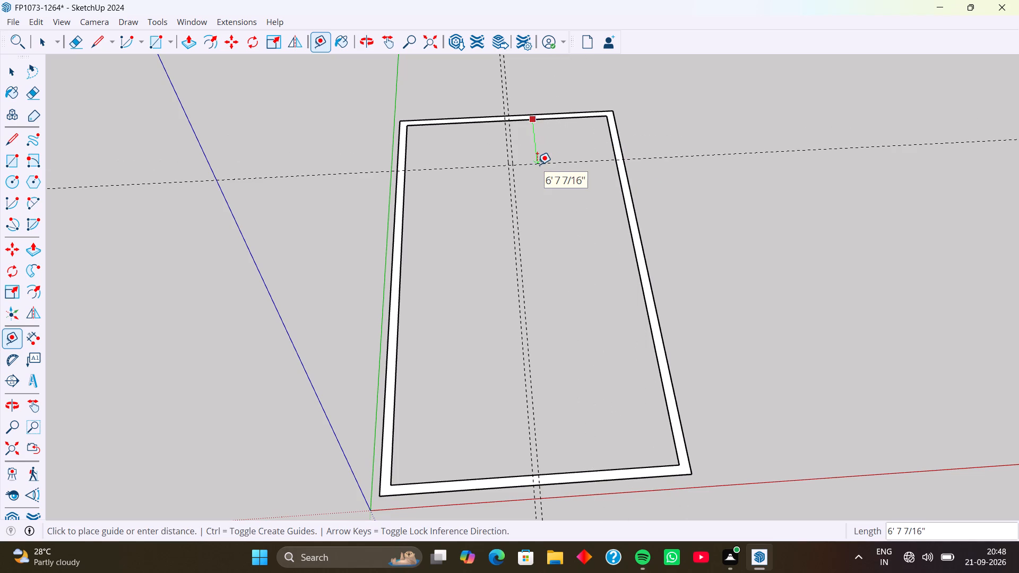
{"action": "type", "text": "11'"}
{"action": "key", "text": "Return"}
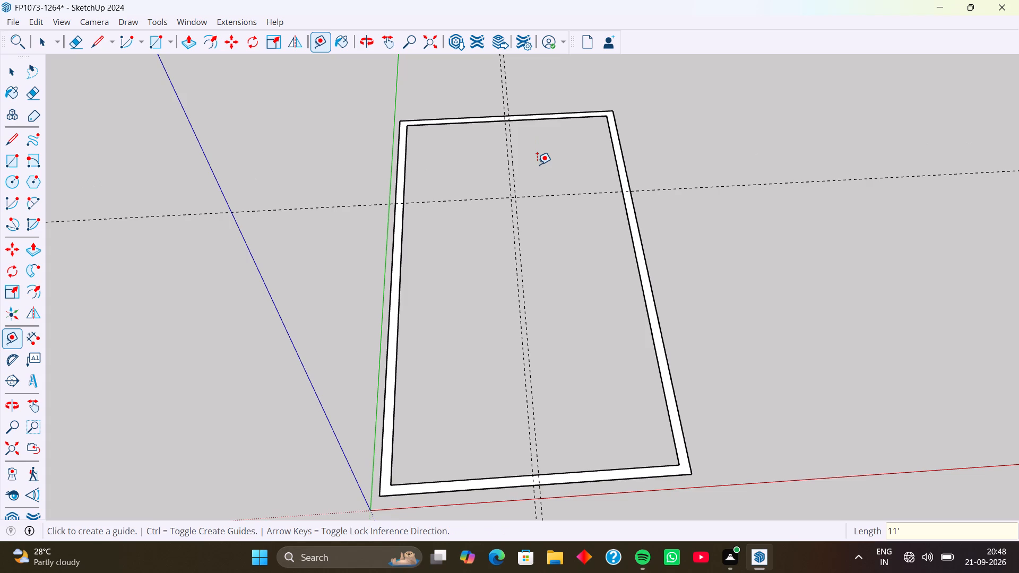
{"action": "left_click", "coordinate": [548, 194]}
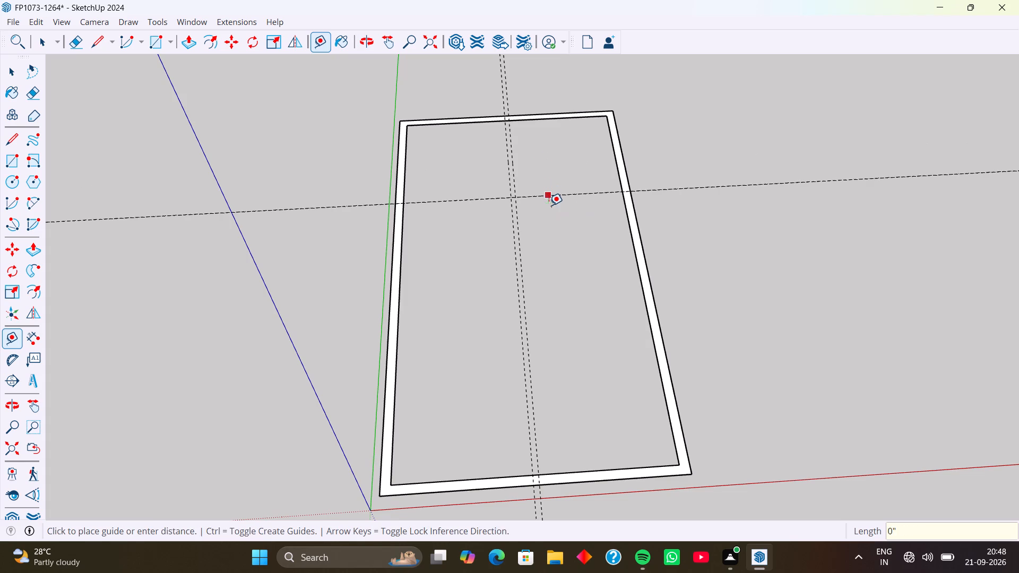
{"action": "key", "text": "5"}
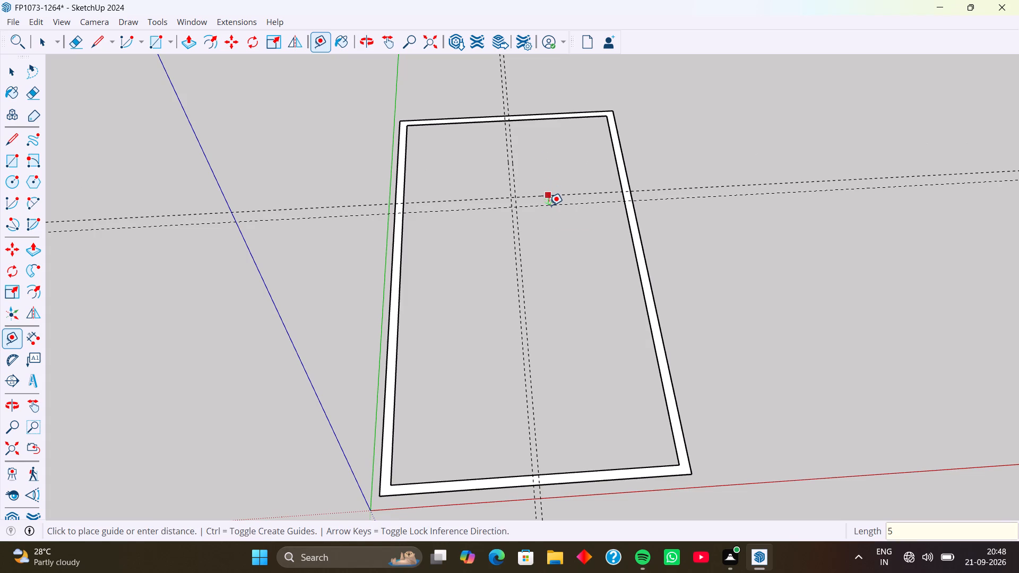
{"action": "key", "text": "Return"}
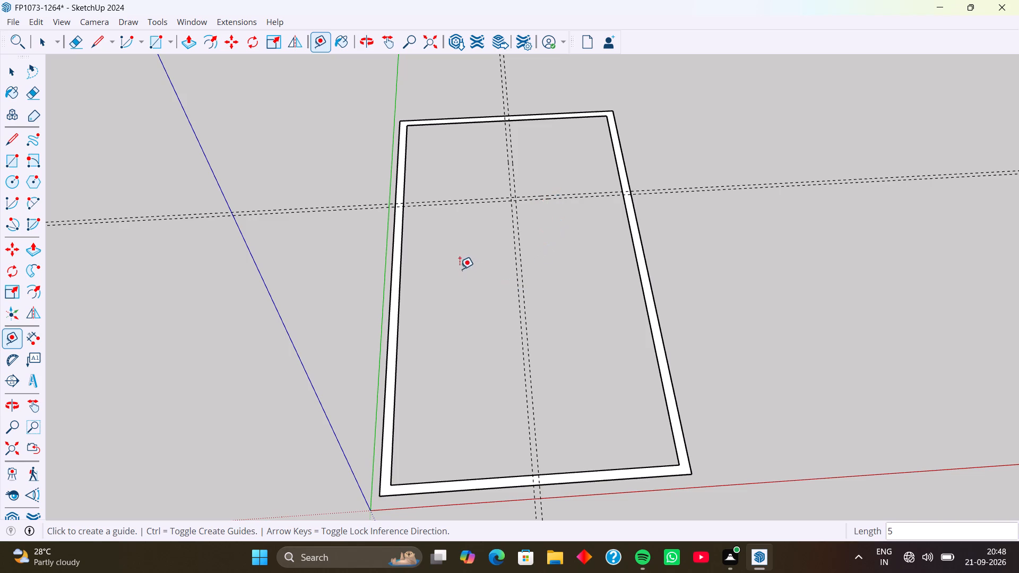
Place a guide 4' inward from the inner edge of the long wall beside the green axis, paired with one 5" farther inward.
{"action": "left_click", "coordinate": [399, 237]}
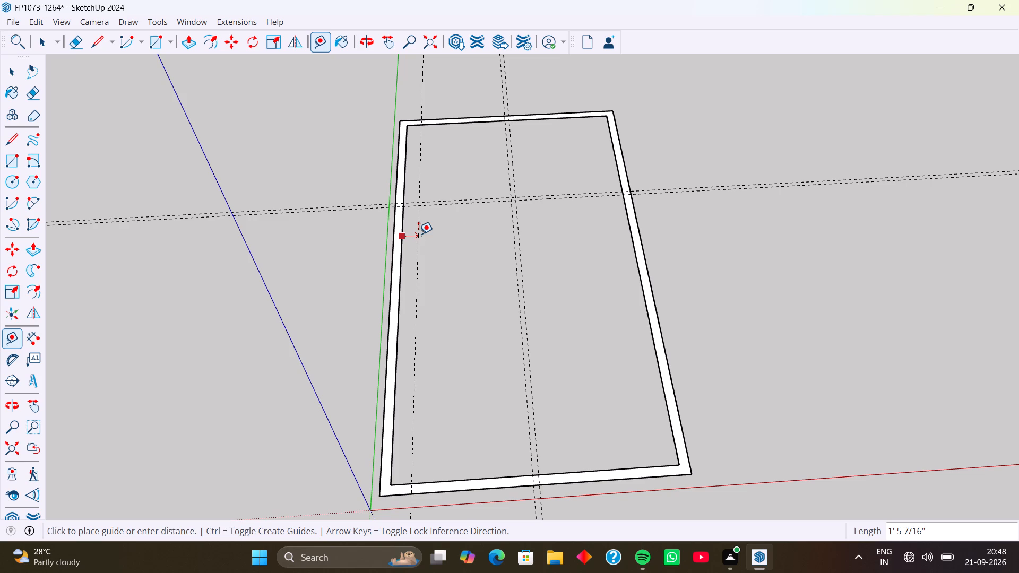
{"action": "type", "text": "4'"}
{"action": "key", "text": "Return"}
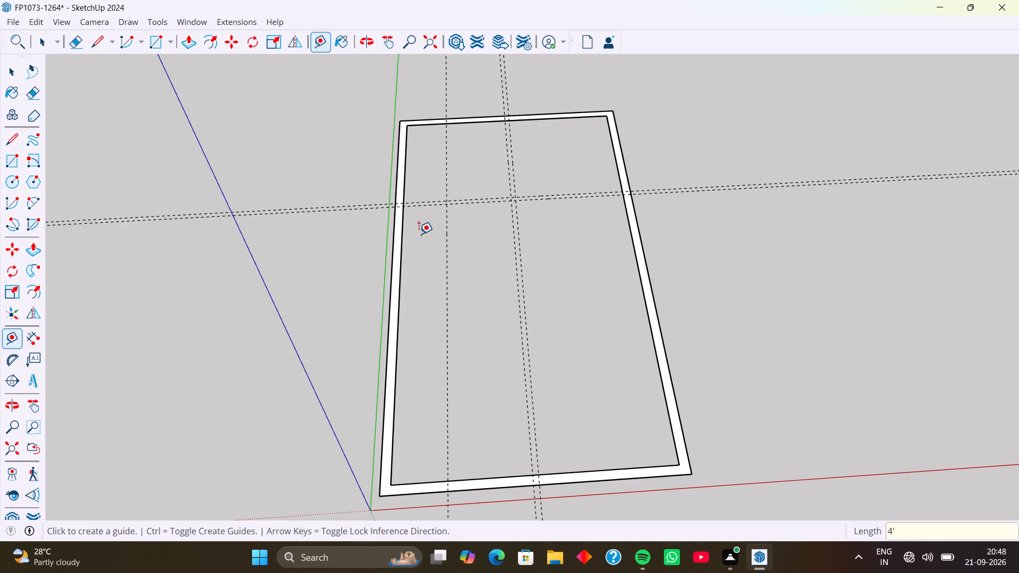
{"action": "left_click", "coordinate": [446, 235]}
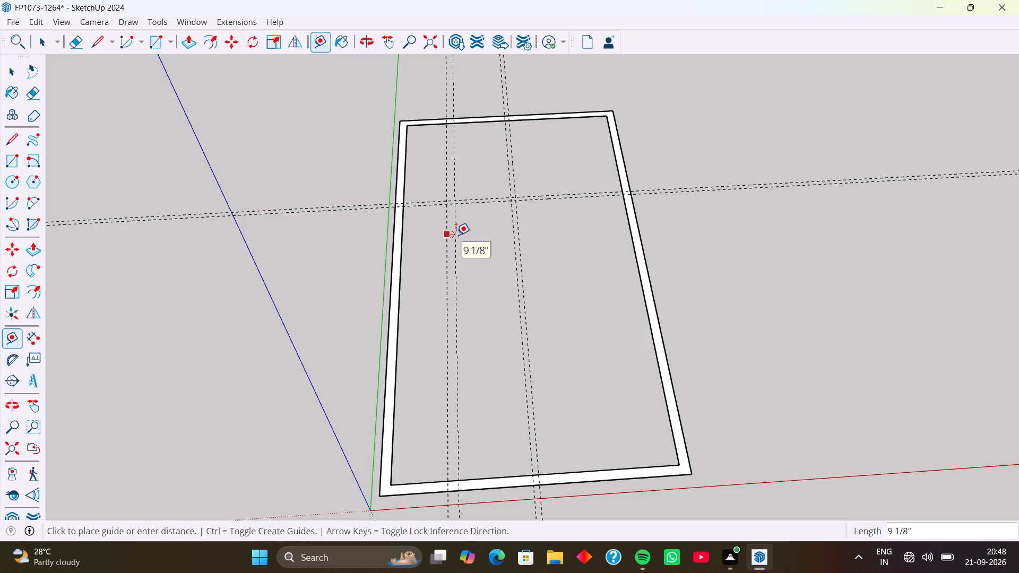
{"action": "key", "text": "5"}
{"action": "key", "text": "Return"}
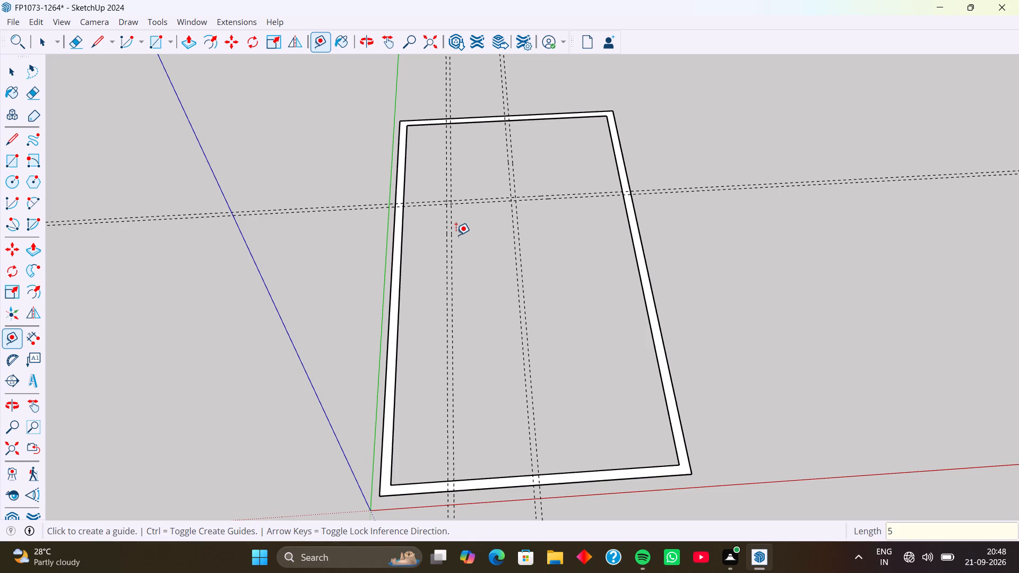
Place a guide 5' from the crosswise pair's guide nearer the red axis, toward that axis, paired with one 5" beyond it.
{"action": "left_click", "coordinate": [473, 201]}
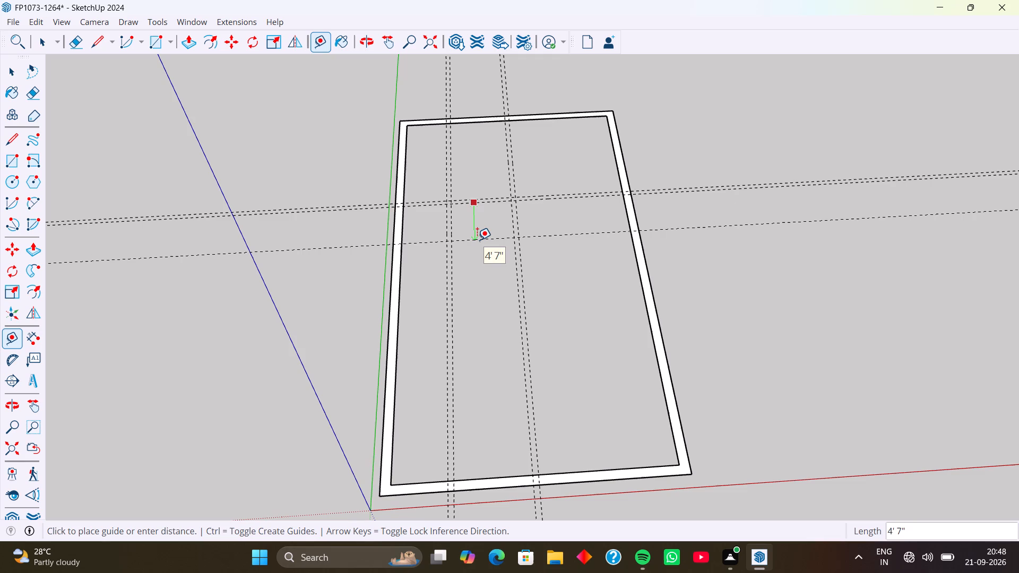
{"action": "type", "text": "5'"}
{"action": "key", "text": "Return"}
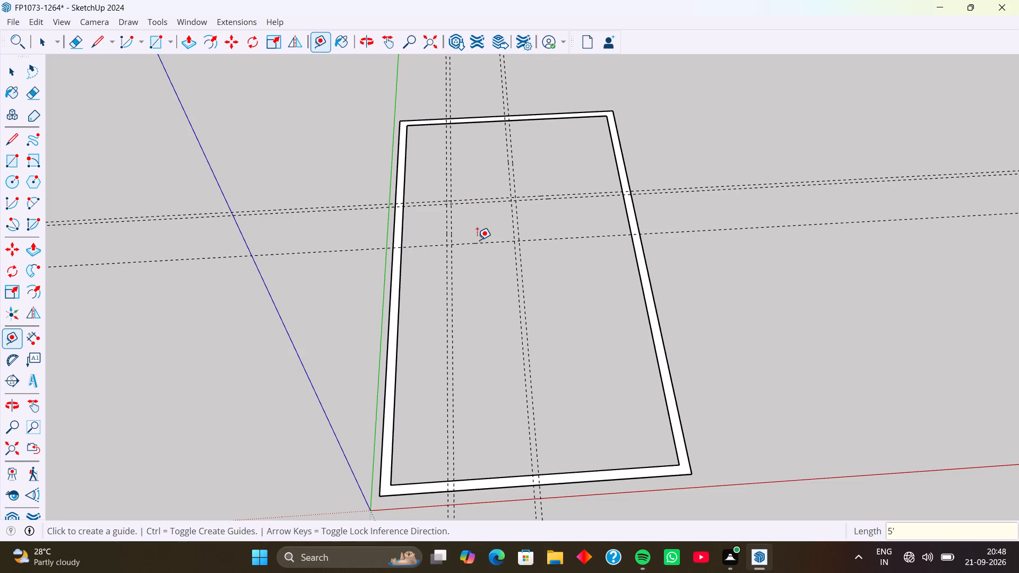
{"action": "left_click", "coordinate": [482, 241]}
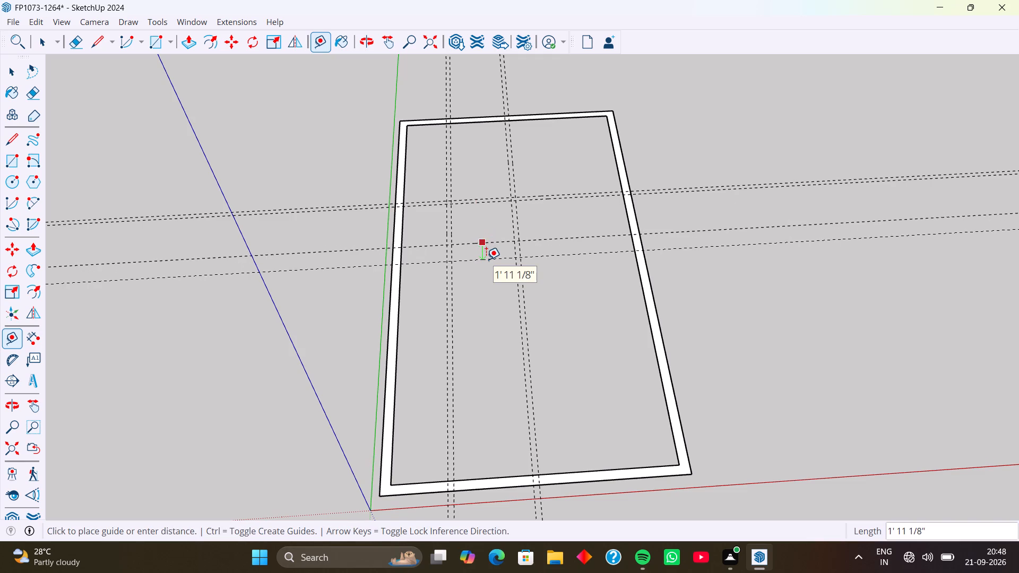
{"action": "key", "text": "5"}
{"action": "key", "text": "Return"}
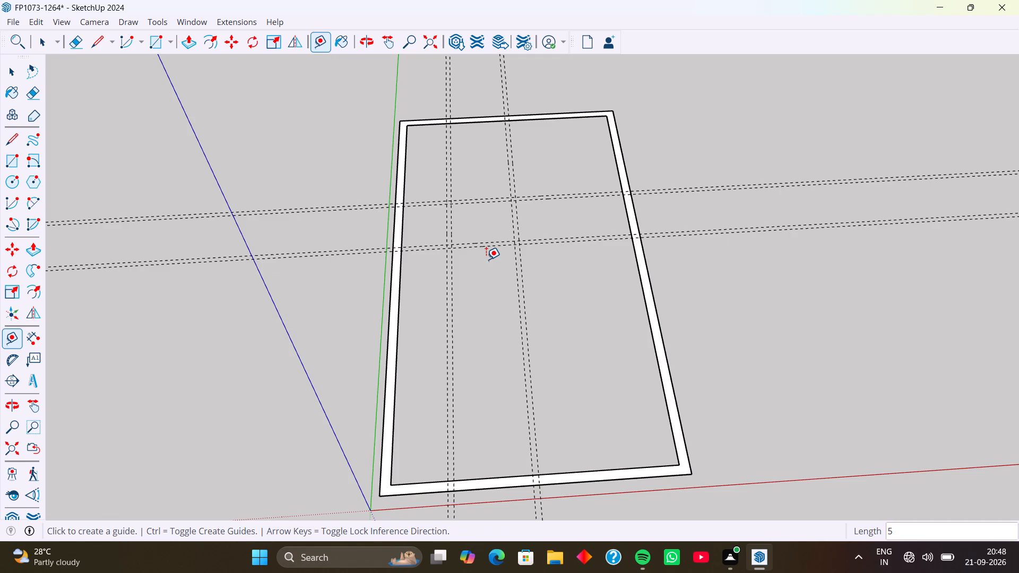
Place a guide 6' inward from the inner edge of the long wall opposite the green axis, paired with one 5" farther inward.
{"action": "left_click", "coordinate": [622, 205]}
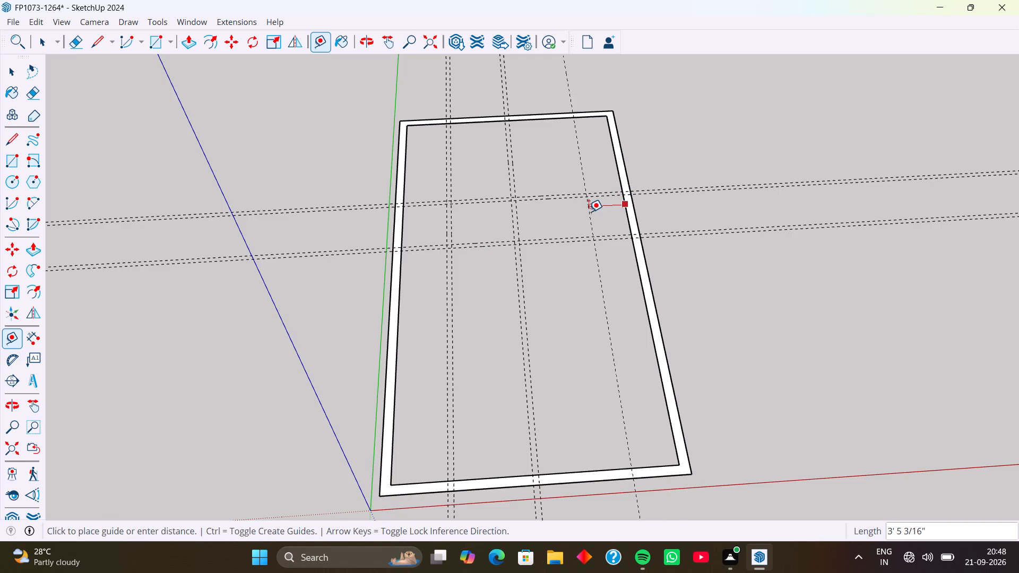
{"action": "type", "text": "6'"}
{"action": "key", "text": "Return"}
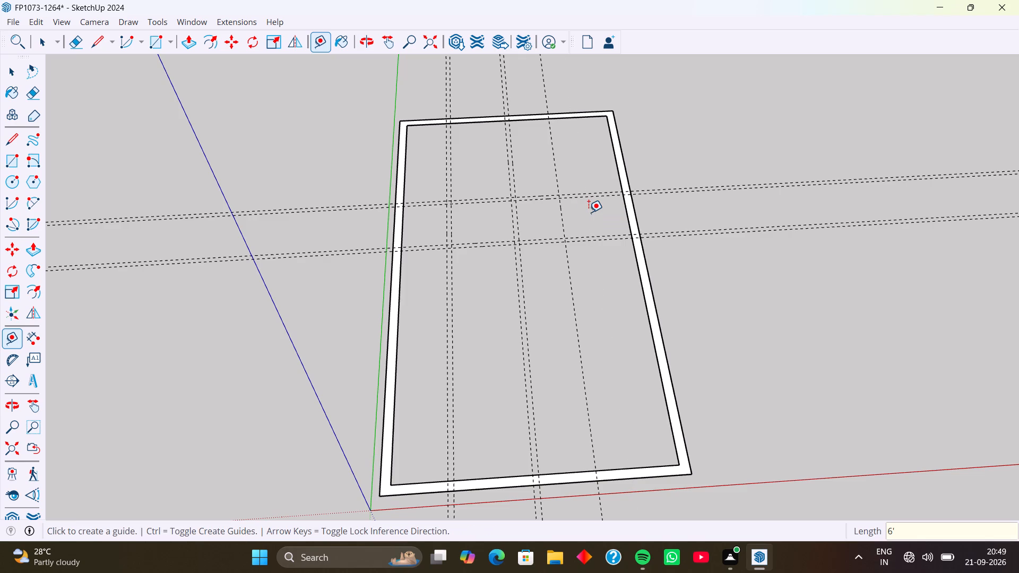
{"action": "left_click", "coordinate": [559, 216]}
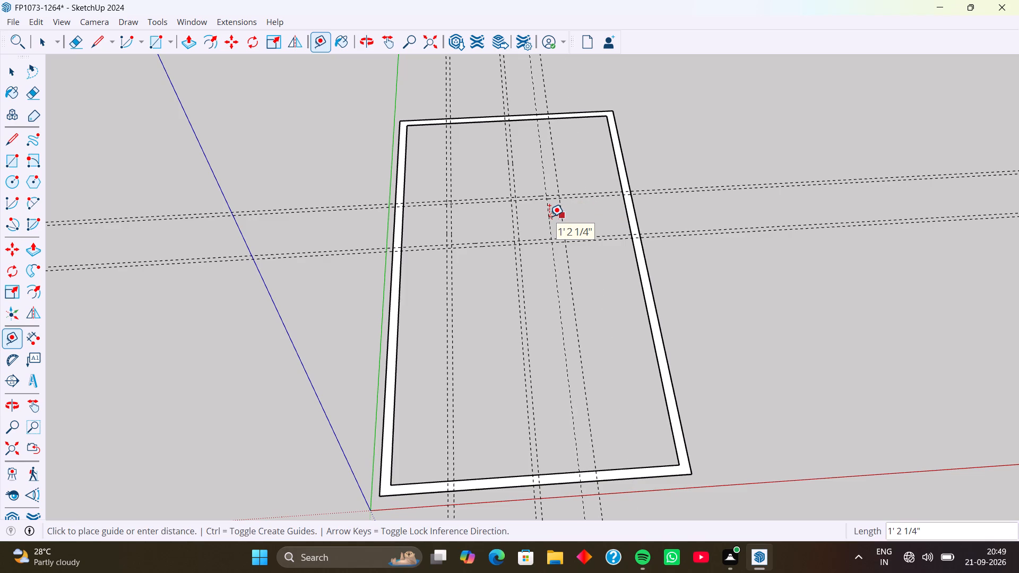
{"action": "key", "text": "5"}
{"action": "key", "text": "Return"}
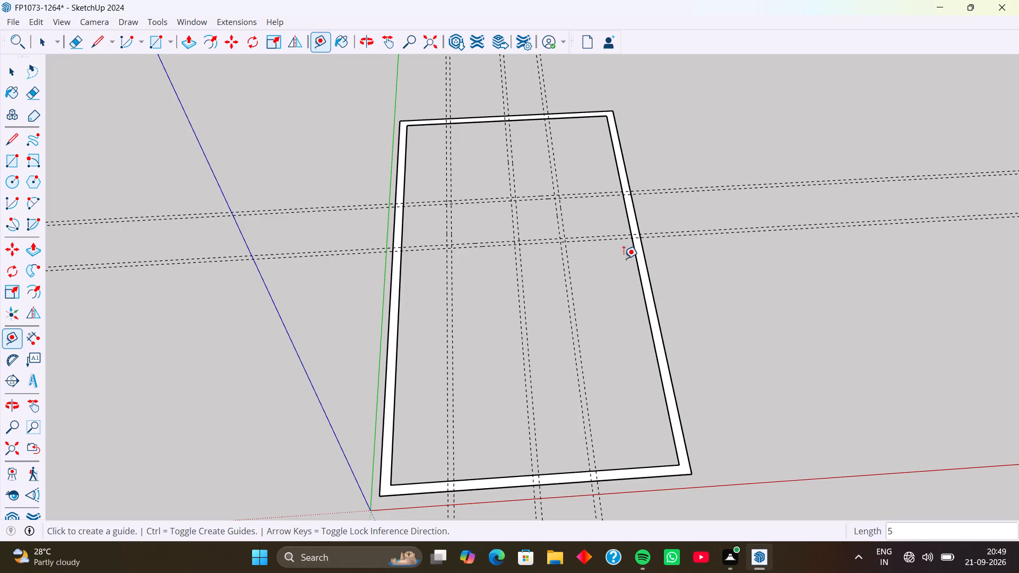
Place a guide 11'8" toward the red axis from the crosswise guide nearest that axis, paired with one 5" beyond it.
{"action": "left_click", "coordinate": [608, 240]}
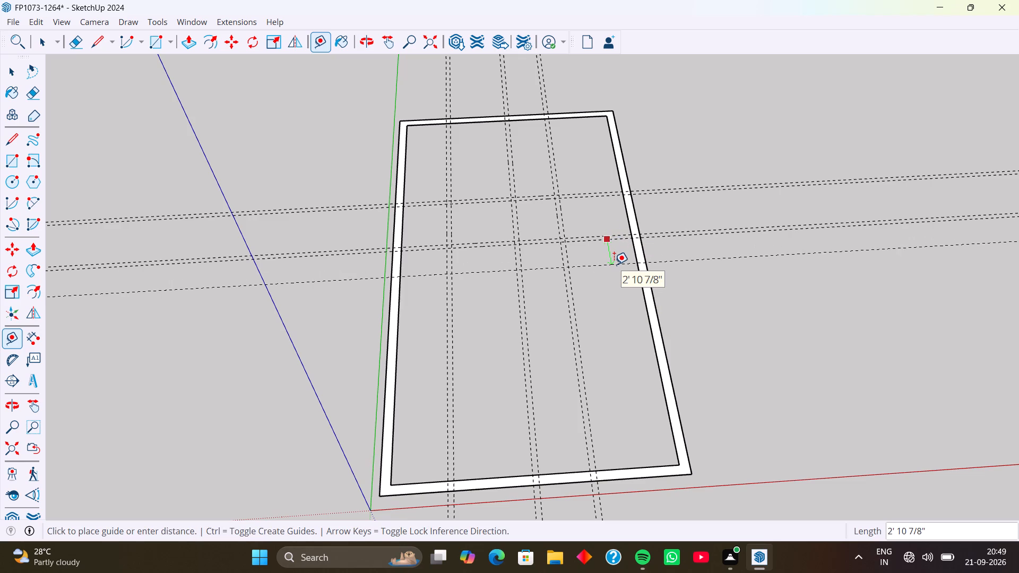
{"action": "type", "text": "11'"}
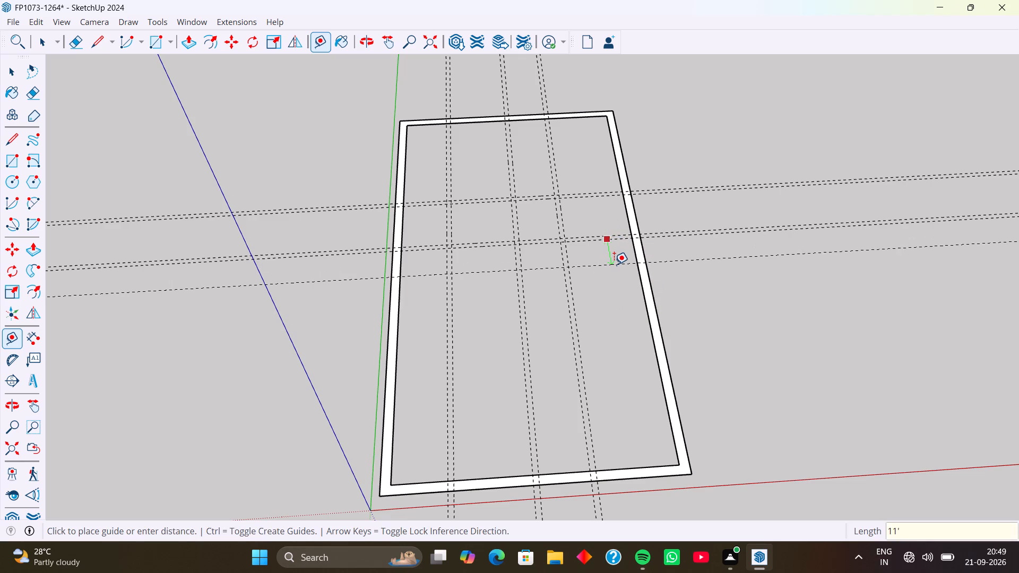
{"action": "key", "text": "8"}
{"action": "key", "text": "Return"}
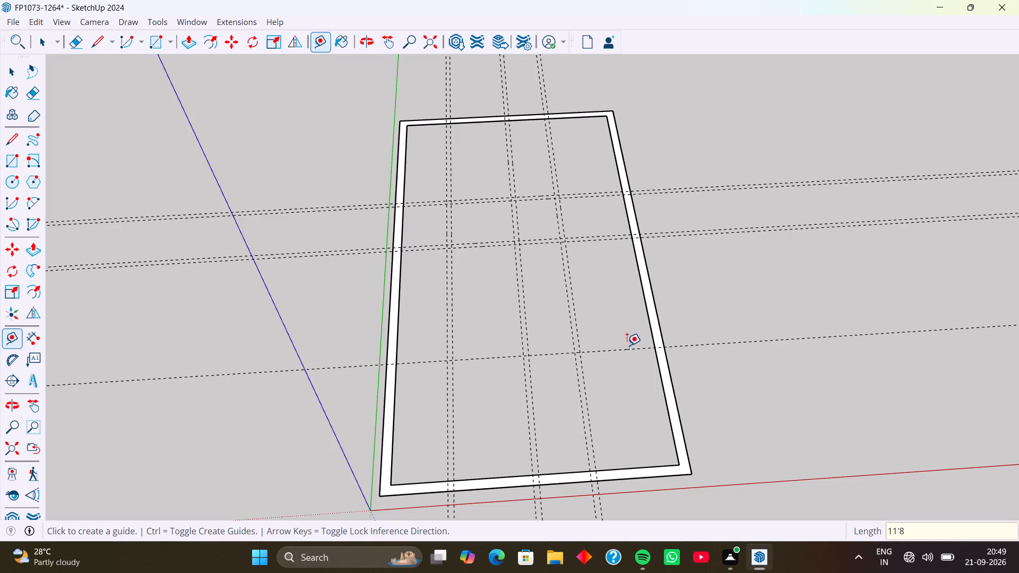
{"action": "left_click", "coordinate": [627, 346]}
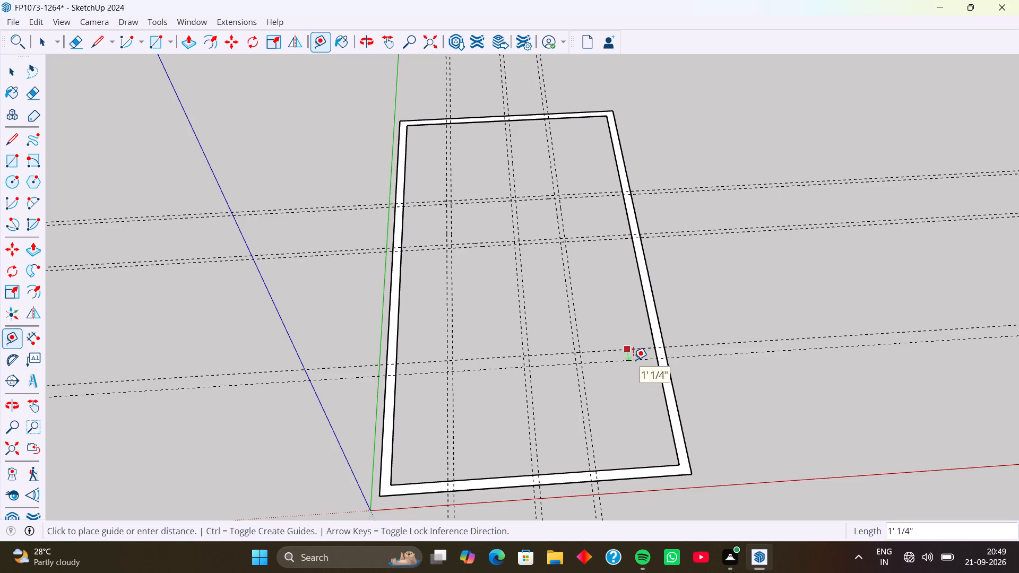
{"action": "key", "text": "5"}
{"action": "key", "text": "Return"}
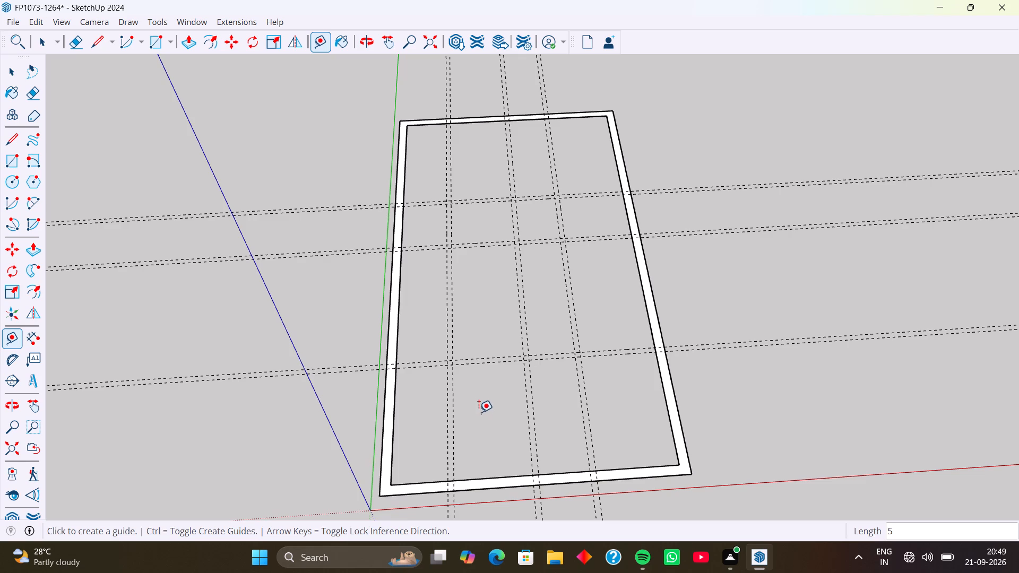
Place a guide 6'6" toward the red axis from the crosswise guide nearest that axis.
{"action": "left_click", "coordinate": [485, 362]}
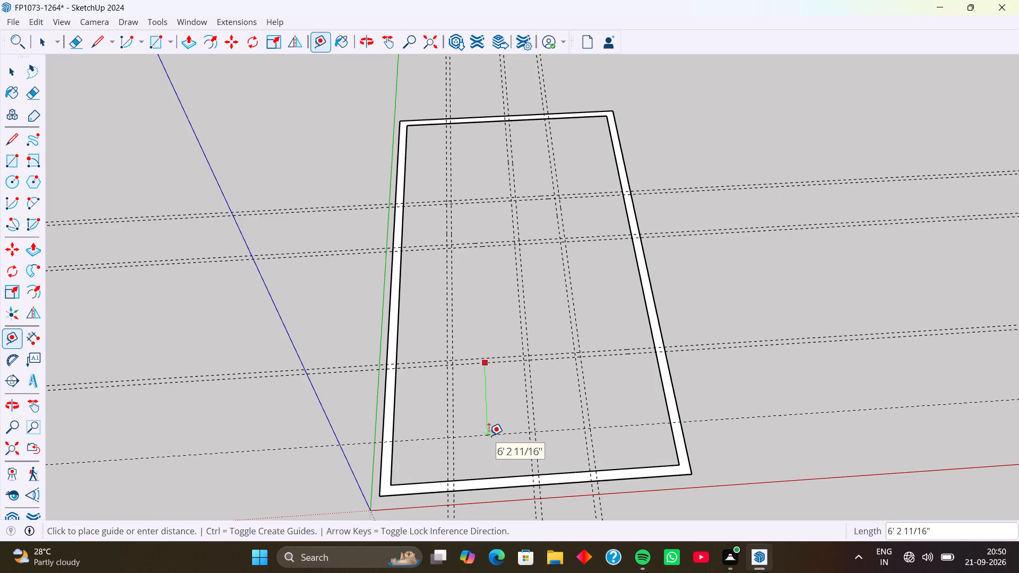
{"action": "type", "text": "6'"}
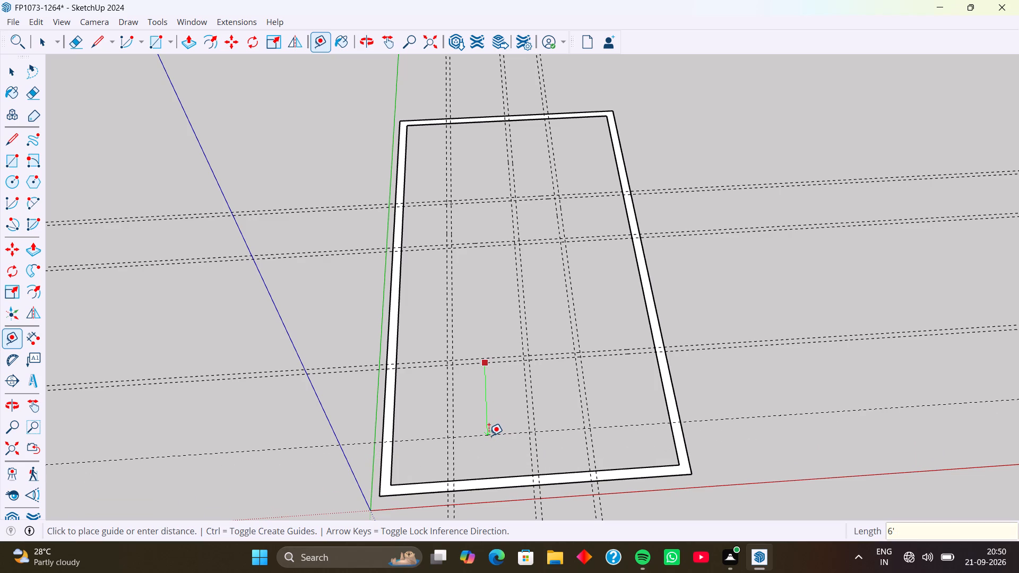
{"action": "key", "text": "6"}
{"action": "key", "text": "Return"}
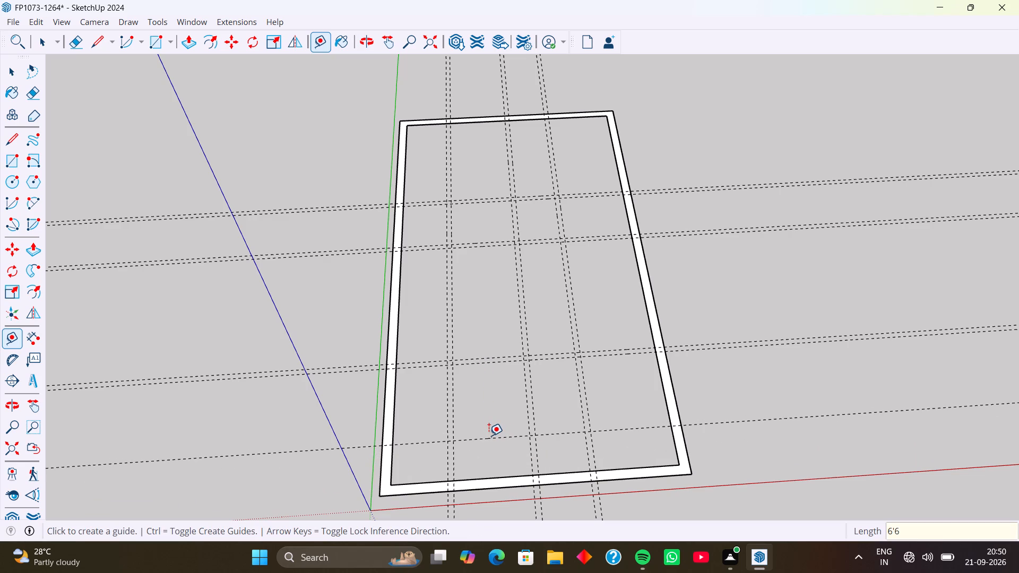
Place a paired guide 5" from the crosswise guide nearest the red axis, on the side facing that axis.
{"action": "scroll", "coordinate": [523, 453], "scroll_direction": "up", "scroll_amount": 4}
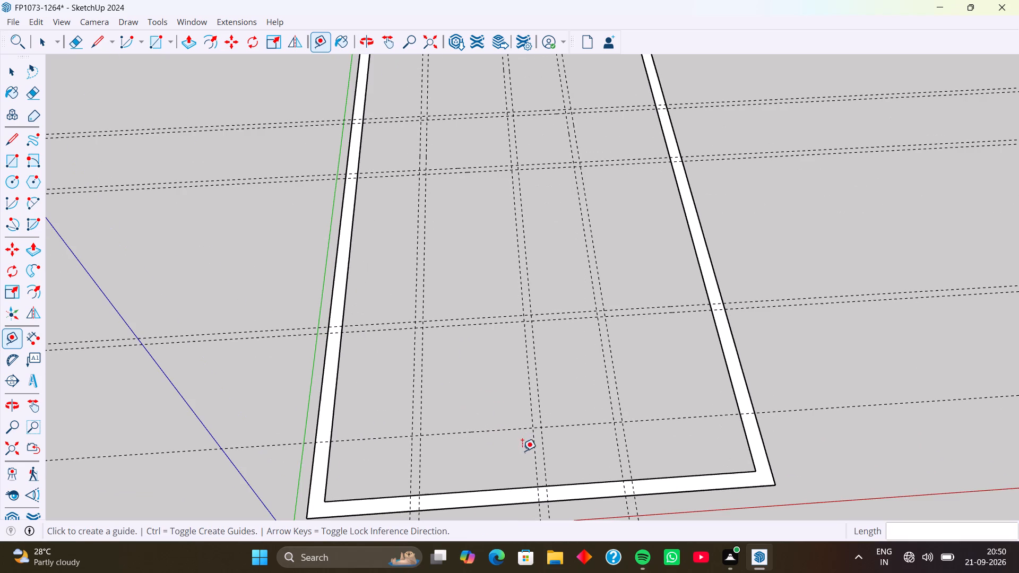
{"action": "left_click", "coordinate": [509, 429]}
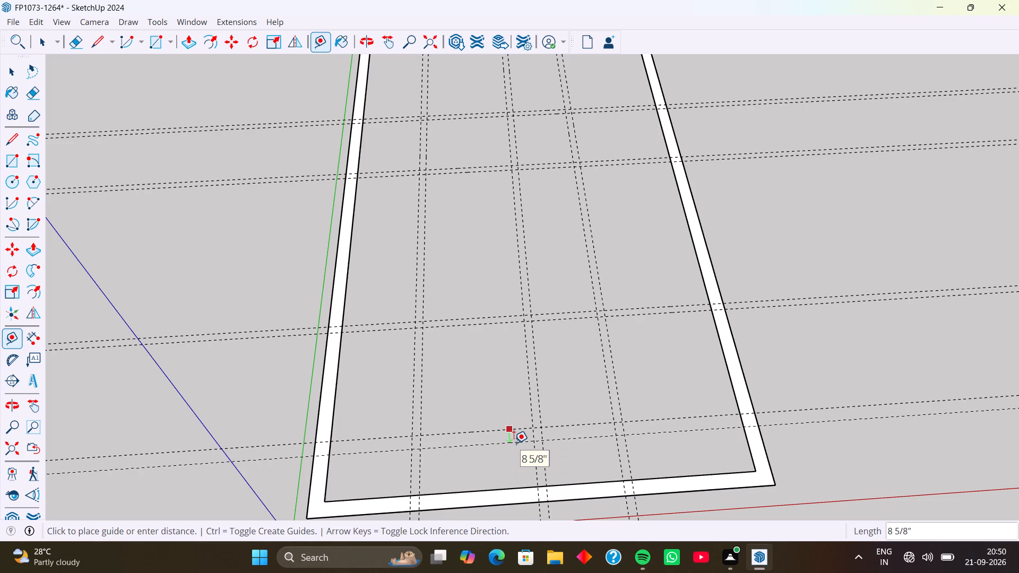
{"action": "key", "text": "5"}
{"action": "key", "text": "Return"}
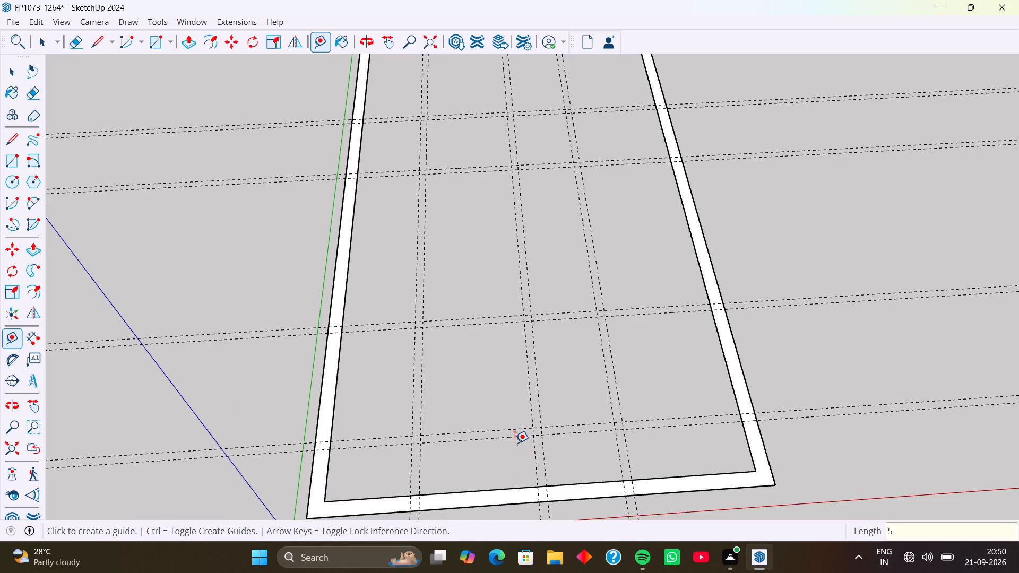
Place a guide 4' toward the red axis from the crosswise guide nearest that axis, paired with one 5" beyond it.
{"action": "left_click", "coordinate": [600, 431]}
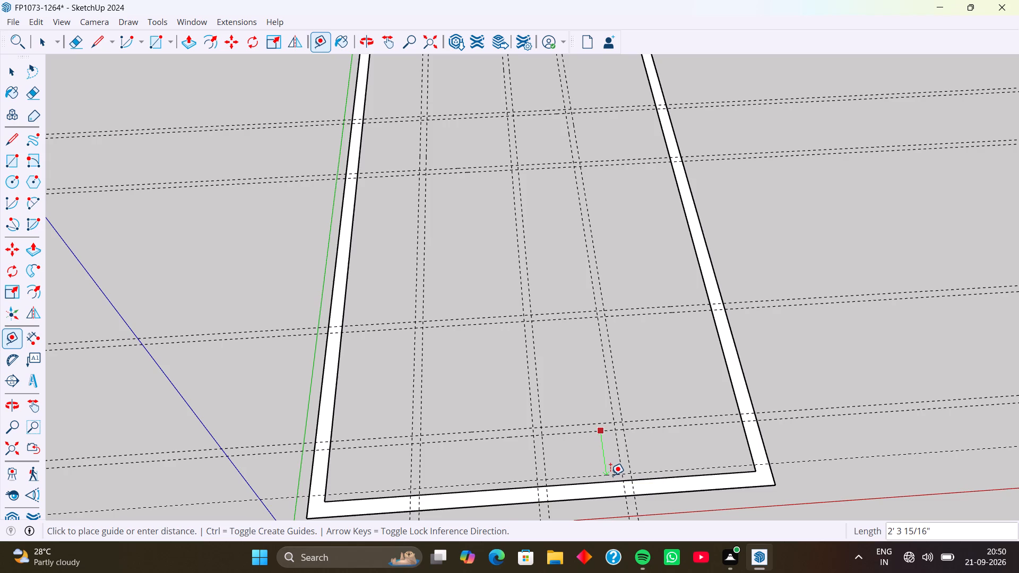
{"action": "scroll", "coordinate": [610, 475], "scroll_direction": "down", "scroll_amount": 3}
{"action": "middle_click_drag", "start_coordinate": [610, 475], "coordinate": [591, 386], "text": "shift"}
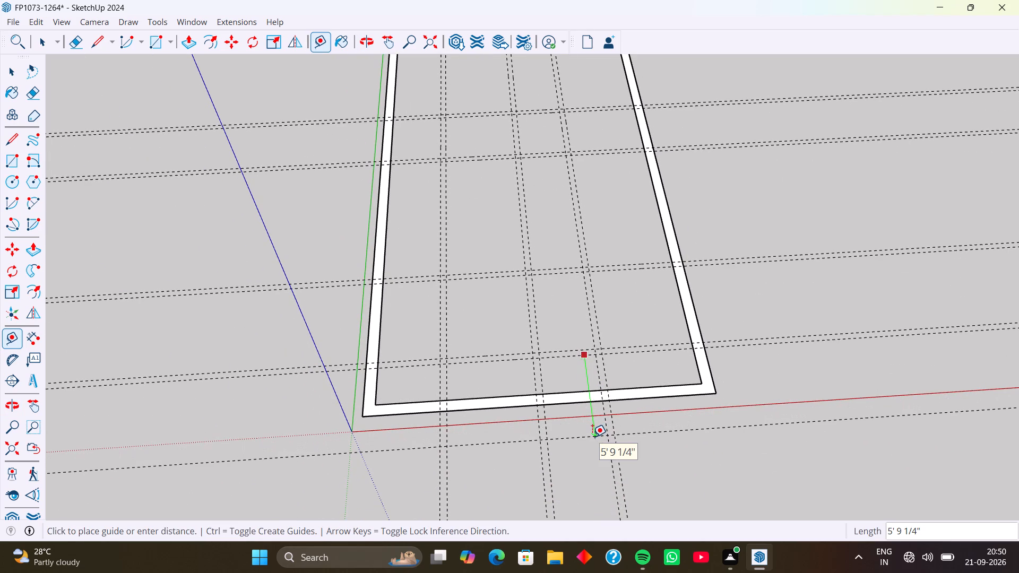
{"action": "type", "text": "4'"}
{"action": "key", "text": "Return"}
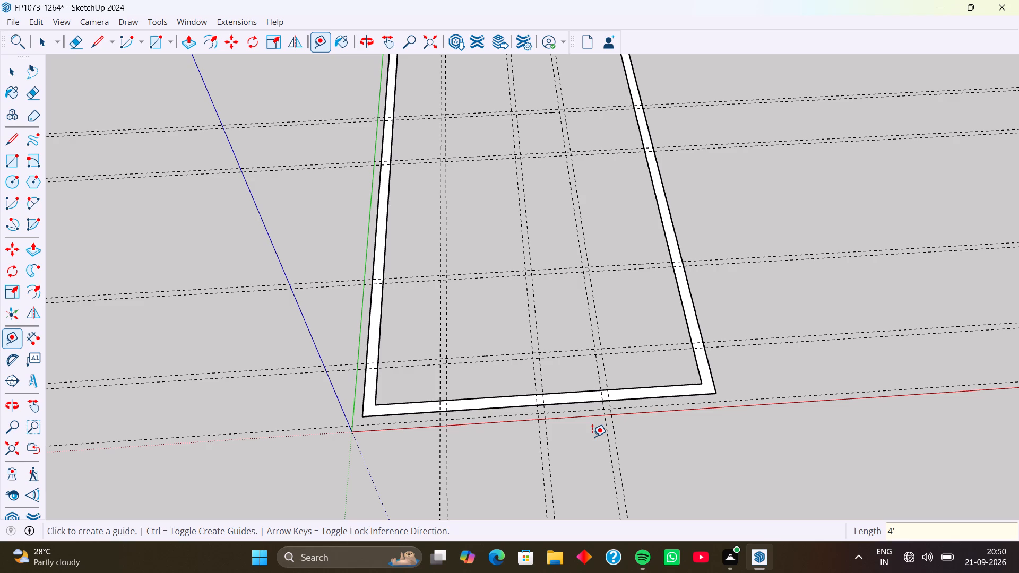
{"action": "scroll", "coordinate": [580, 424], "scroll_direction": "up", "scroll_amount": 7}
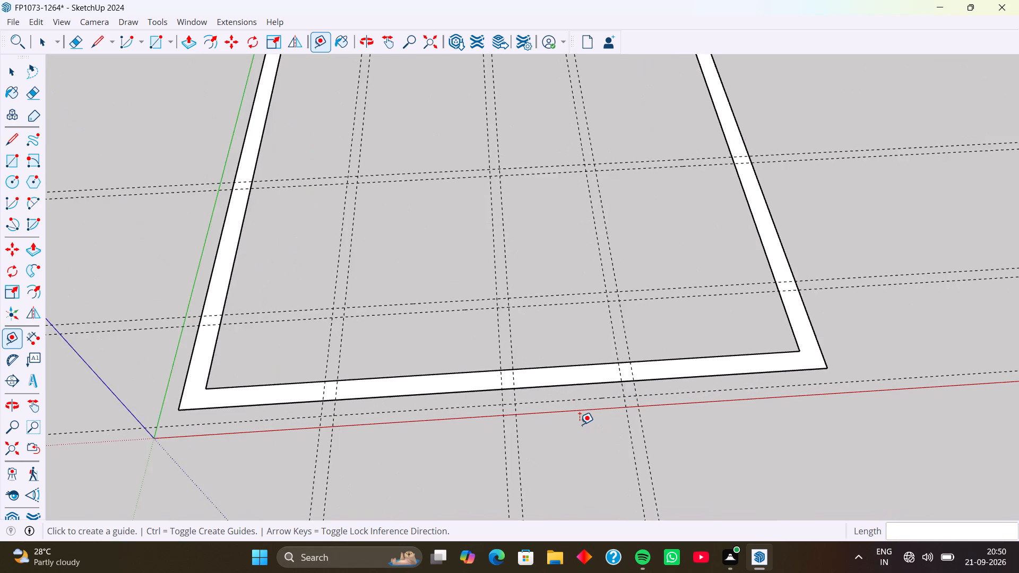
{"action": "scroll", "coordinate": [580, 424], "scroll_direction": "up", "scroll_amount": 1}
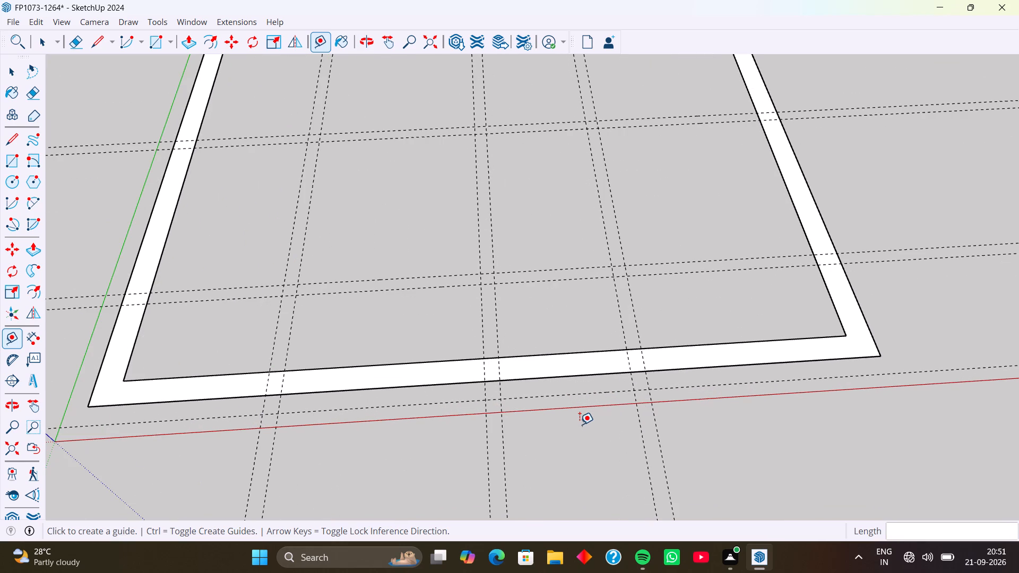
{"action": "left_click", "coordinate": [535, 395]}
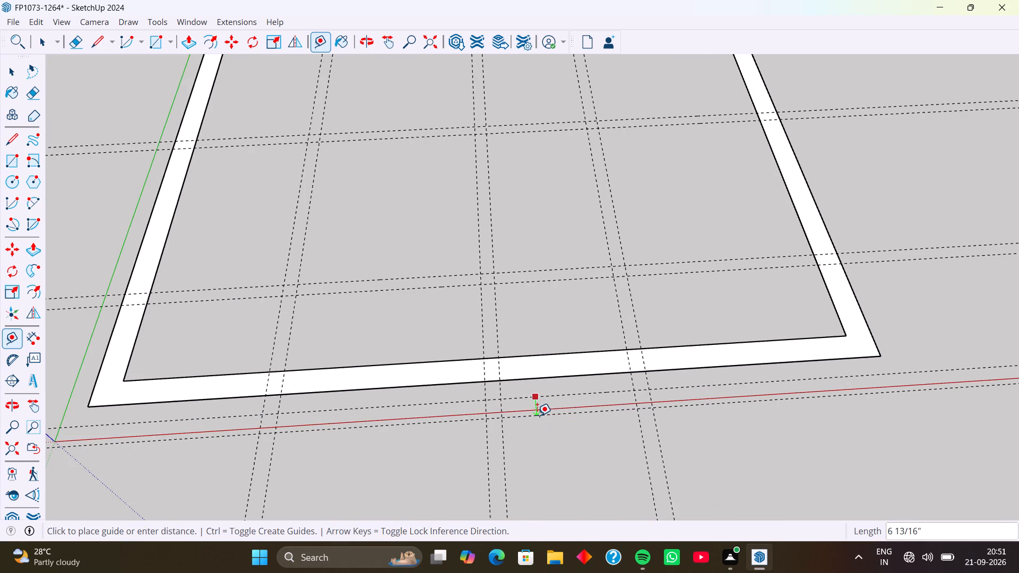
{"action": "key", "text": "5"}
{"action": "key", "text": "Return"}
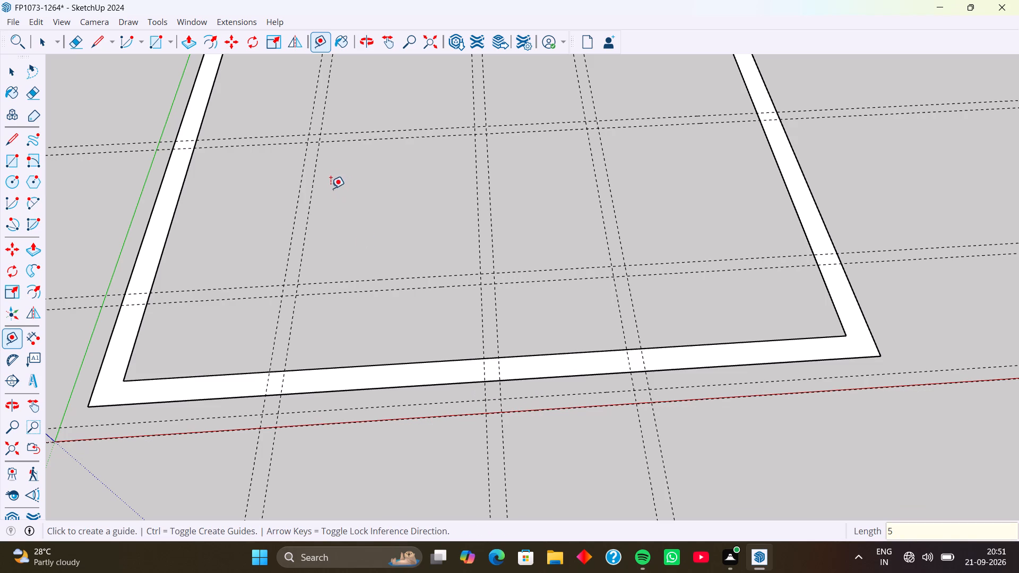
Measure from the third crosswise pair, counted from the red axis, to the outer edge of the short wall near that axis.
{"action": "scroll", "coordinate": [346, 192], "scroll_direction": "down", "scroll_amount": 3}
{"action": "middle_click_drag", "start_coordinate": [352, 190], "coordinate": [372, 238]}
{"action": "middle_click_drag", "start_coordinate": [373, 227], "coordinate": [365, 227]}
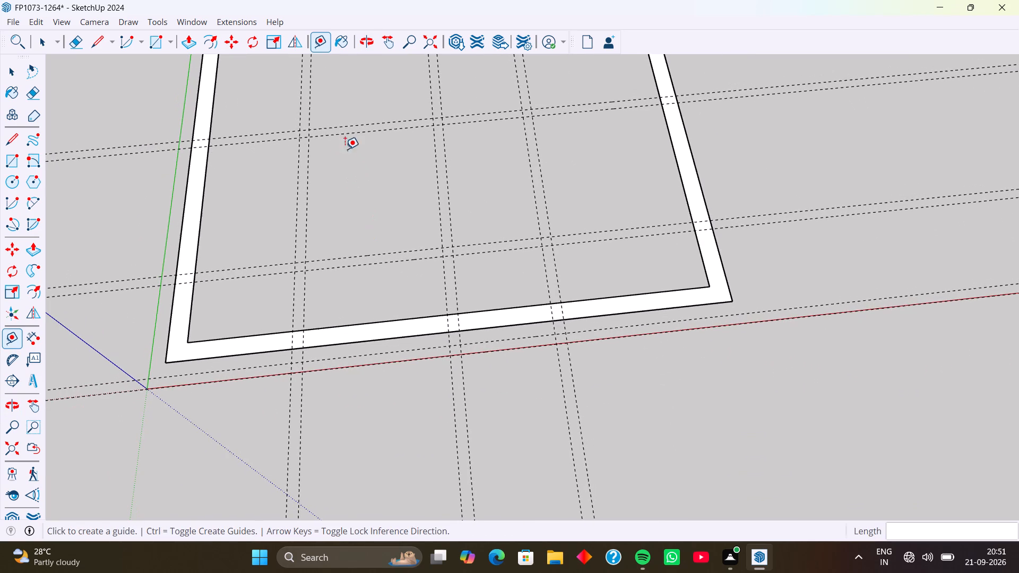
{"action": "left_click", "coordinate": [346, 132]}
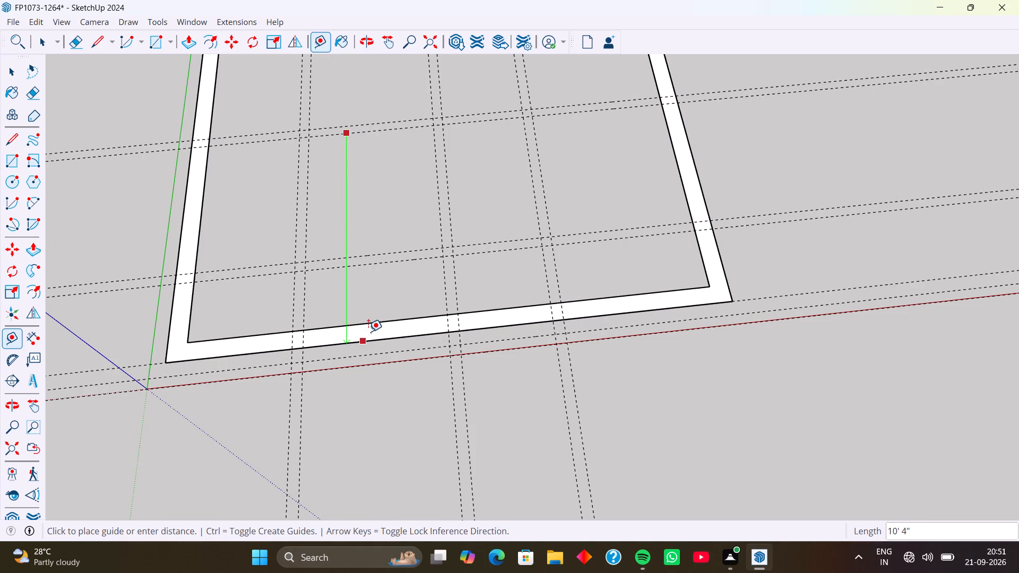
{"action": "key", "text": "space"}
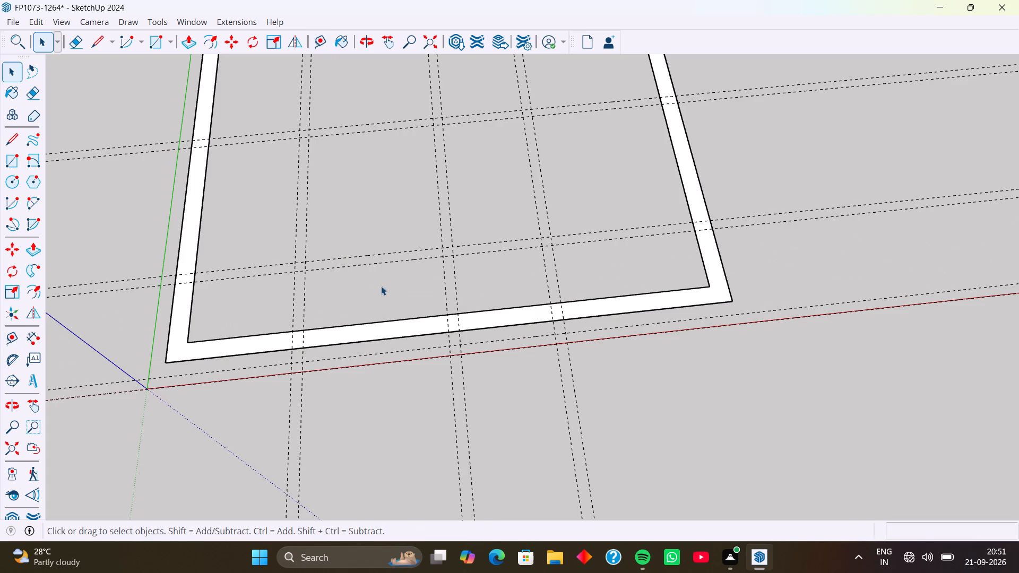
Move both edges of the short wall nearest the red axis outward 1'4", aligning its inner edge with the inner guide of the last pair.
{"action": "middle_click_drag", "start_coordinate": [393, 307], "coordinate": [359, 308]}
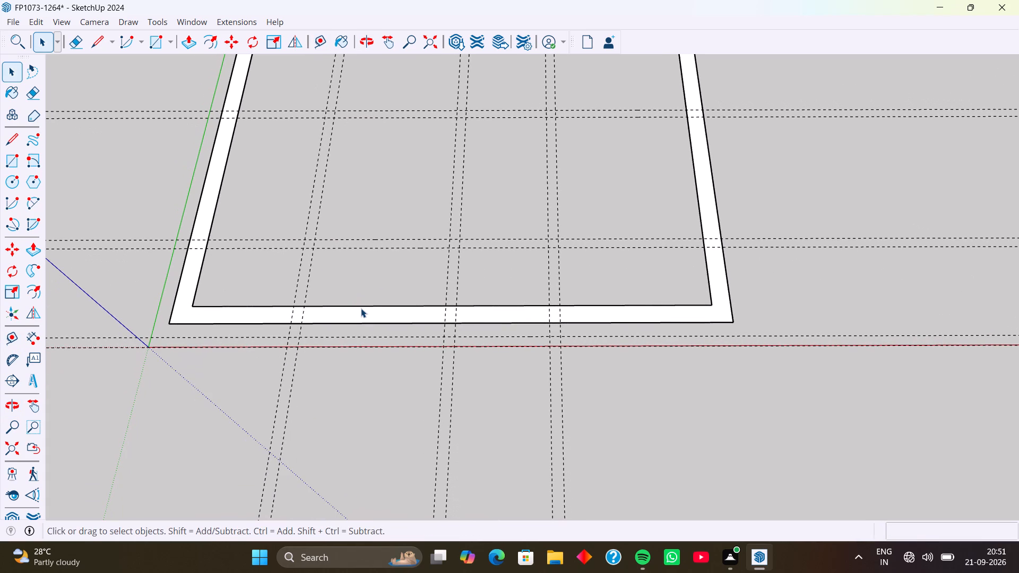
{"action": "scroll", "coordinate": [417, 287], "scroll_direction": "down", "scroll_amount": 4}
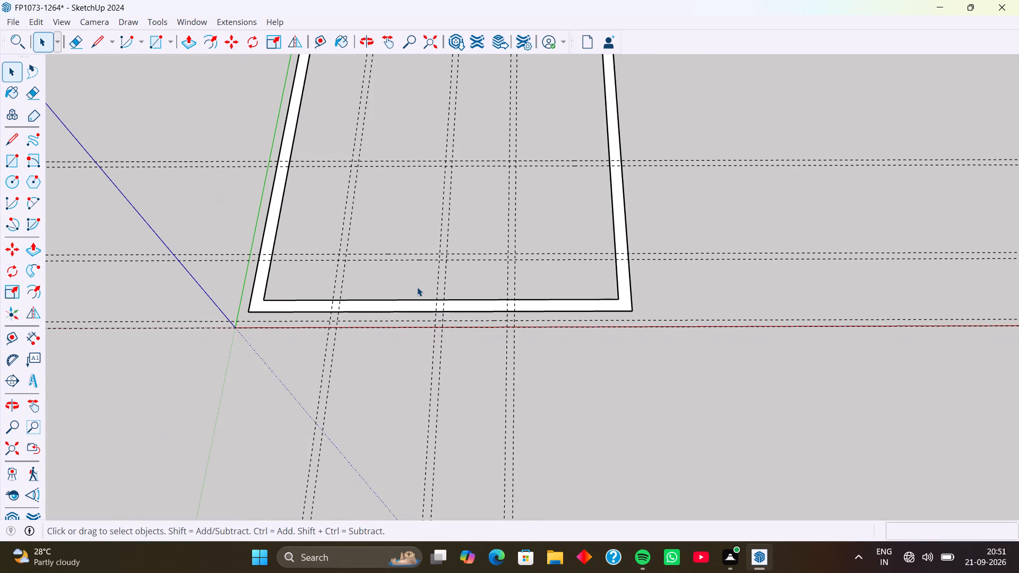
{"action": "left_click_drag", "start_coordinate": [417, 287], "coordinate": [385, 314]}
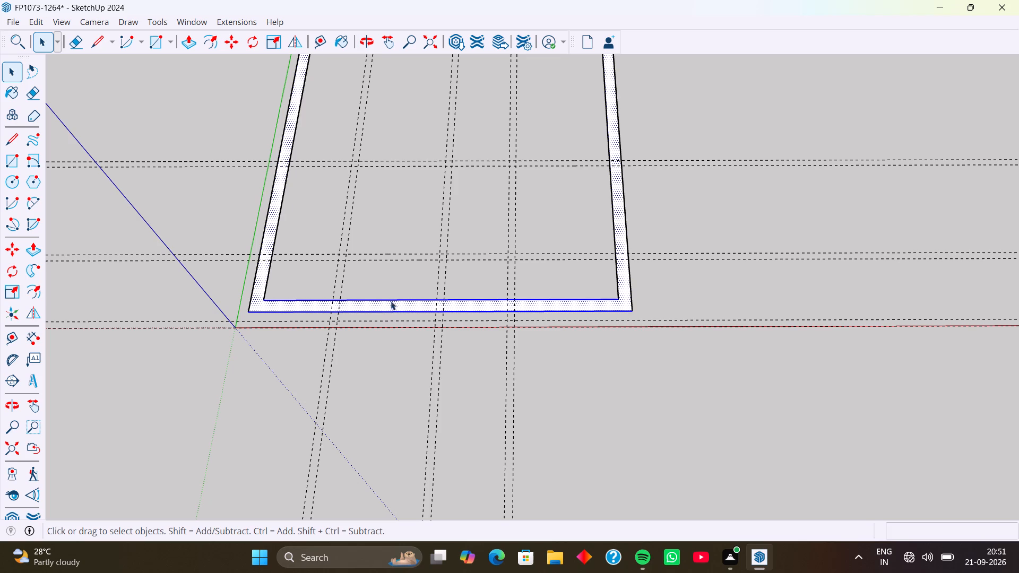
{"action": "key", "text": "m"}
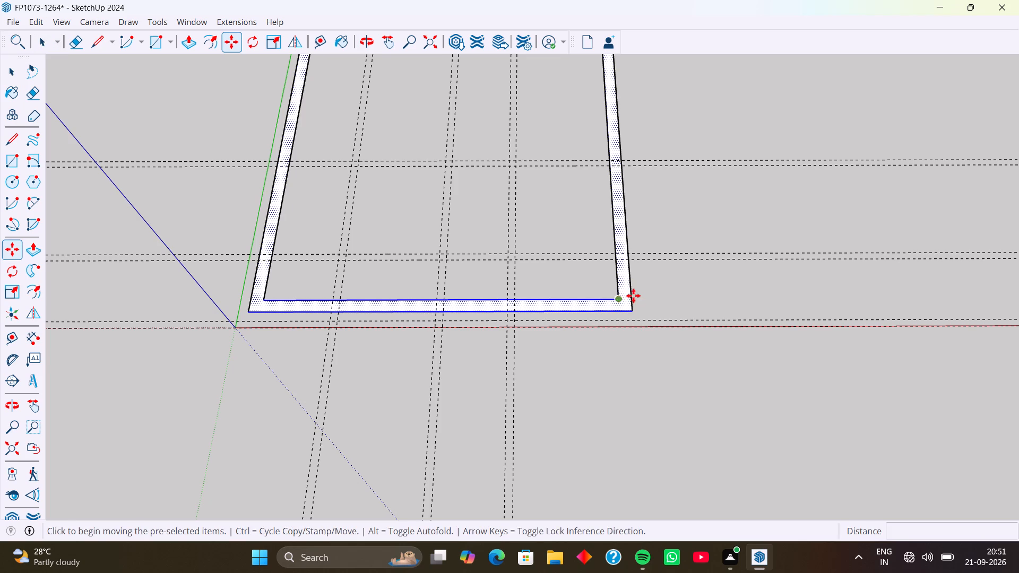
{"action": "scroll", "coordinate": [634, 296], "scroll_direction": "up", "scroll_amount": 9}
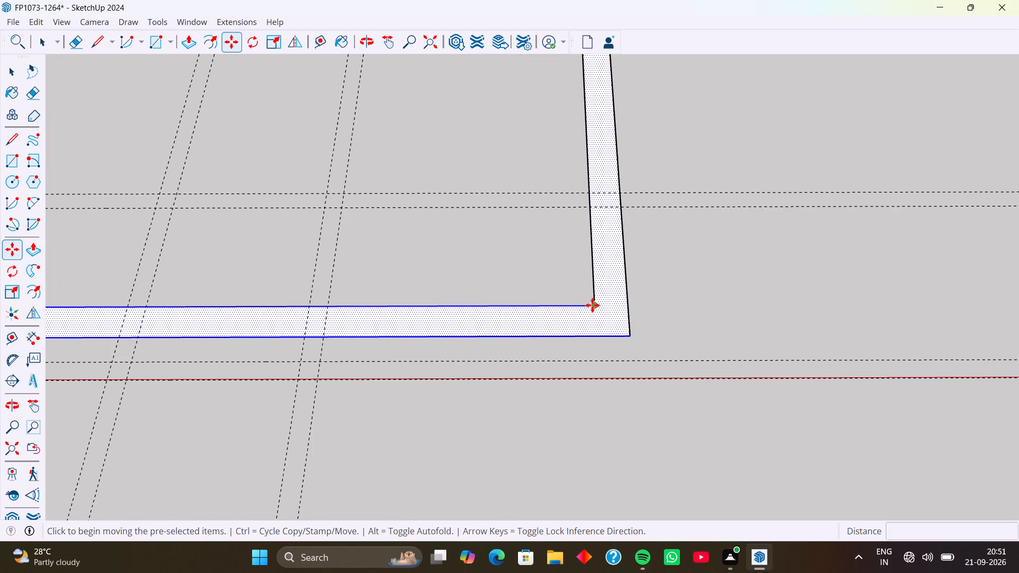
{"action": "left_click", "coordinate": [593, 303]}
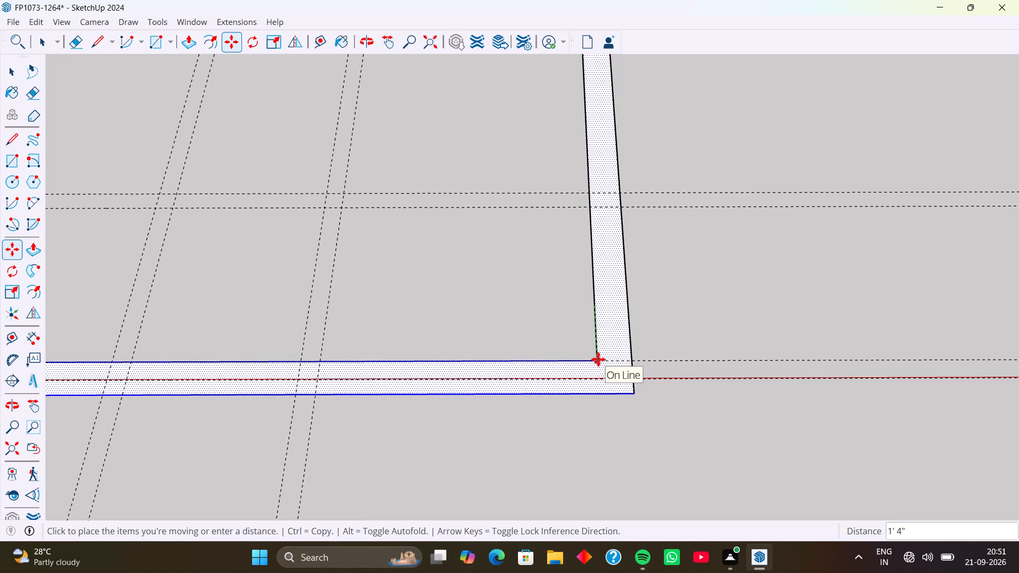
{"action": "left_click", "coordinate": [598, 359]}
{"action": "scroll", "coordinate": [562, 327], "scroll_direction": "down", "scroll_amount": 10}
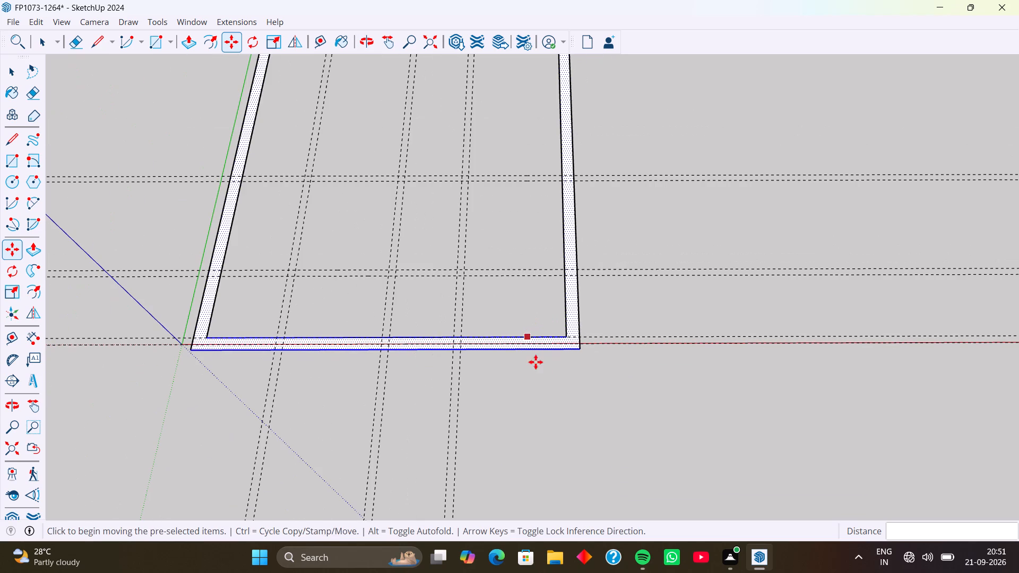
Move that short wall's outer edge 4" inward onto the outermost guide, making the wall 5" thick, and clear the selection.
{"action": "key", "text": "space"}
{"action": "left_click", "coordinate": [547, 351]}
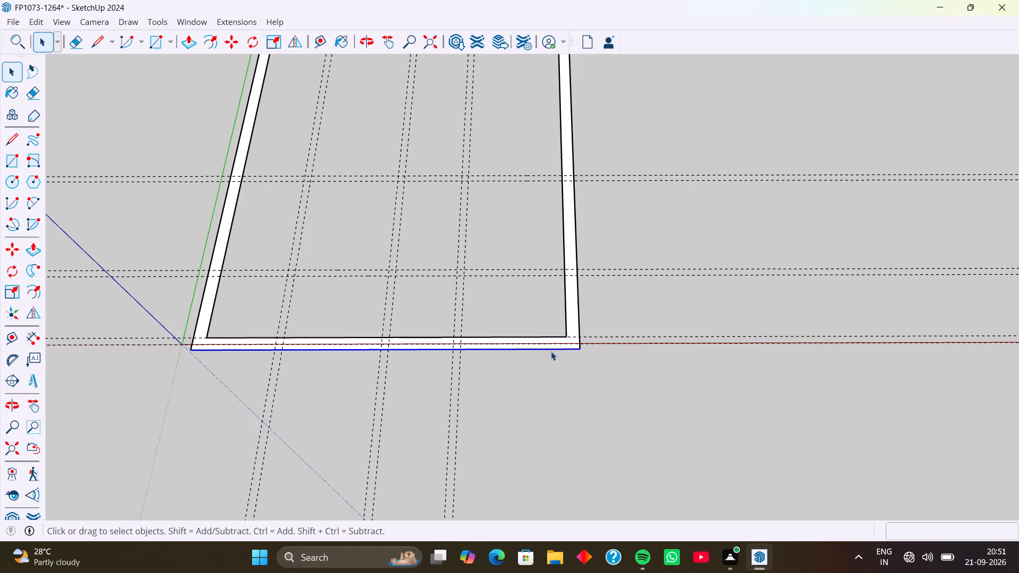
{"action": "key", "text": "m"}
{"action": "scroll", "coordinate": [572, 351], "scroll_direction": "up", "scroll_amount": 5}
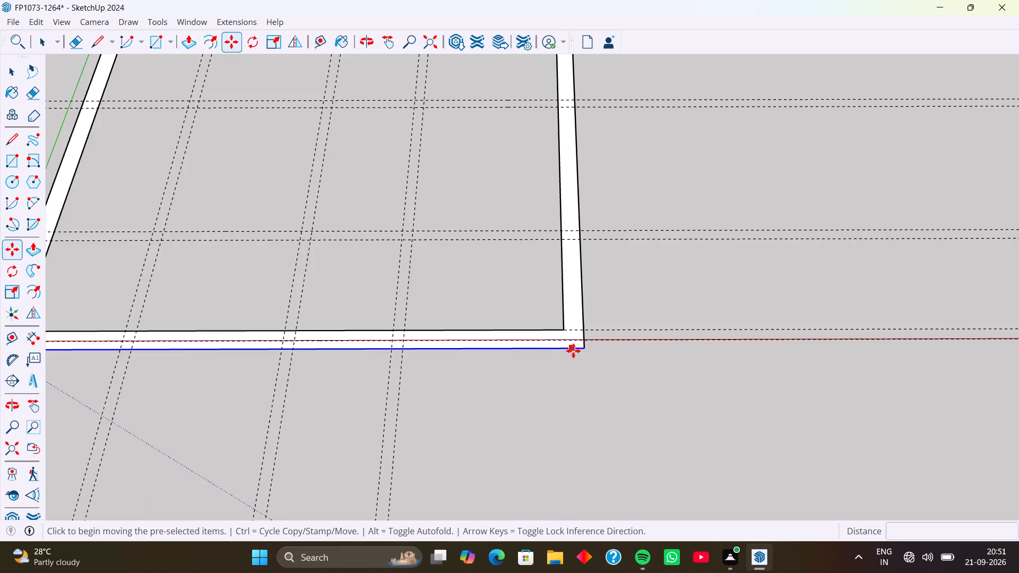
{"action": "scroll", "coordinate": [573, 351], "scroll_direction": "up", "scroll_amount": 9}
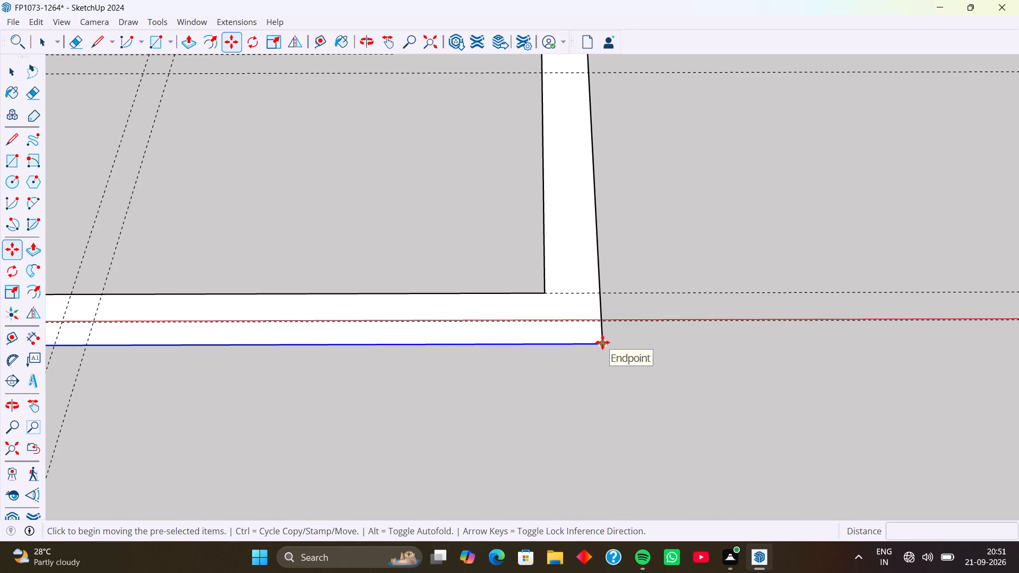
{"action": "left_click", "coordinate": [602, 342]}
{"action": "left_click", "coordinate": [600, 321]}
{"action": "scroll", "coordinate": [498, 355], "scroll_direction": "down", "scroll_amount": 2}
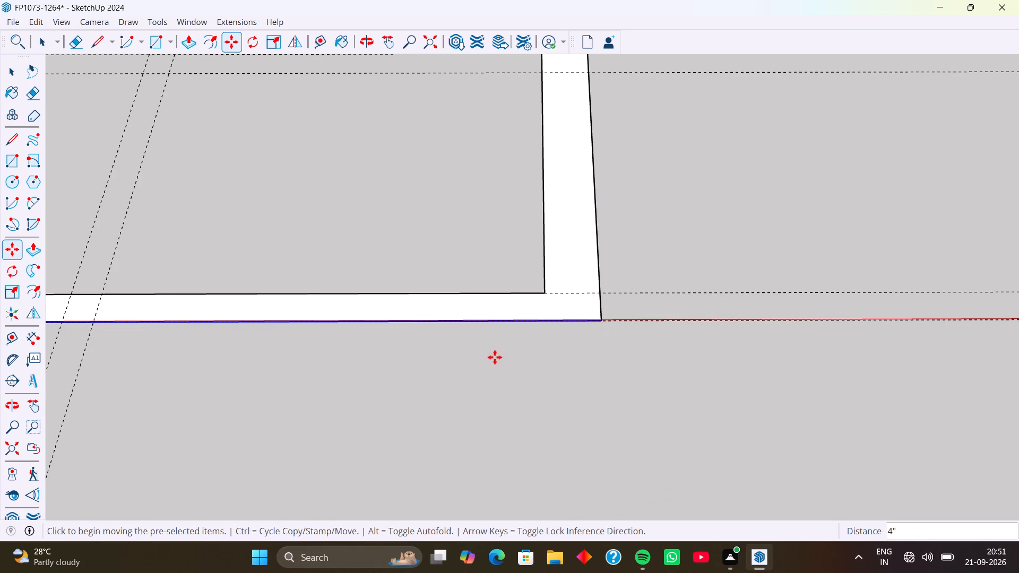
{"action": "scroll", "coordinate": [495, 357], "scroll_direction": "down", "scroll_amount": 14}
{"action": "middle_click_drag", "start_coordinate": [292, 309], "coordinate": [346, 307], "text": "shift"}
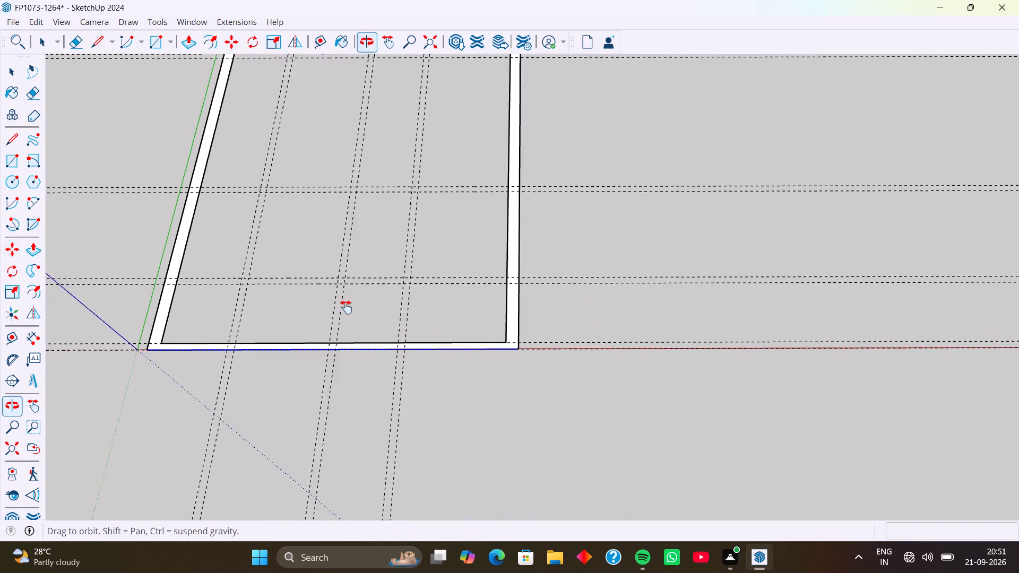
{"action": "middle_click_drag", "start_coordinate": [346, 307], "coordinate": [403, 308], "text": "shift"}
{"action": "scroll", "coordinate": [391, 310], "scroll_direction": "down", "scroll_amount": 5}
{"action": "middle_click_drag", "start_coordinate": [388, 257], "coordinate": [382, 317]}
{"action": "key", "text": "space"}
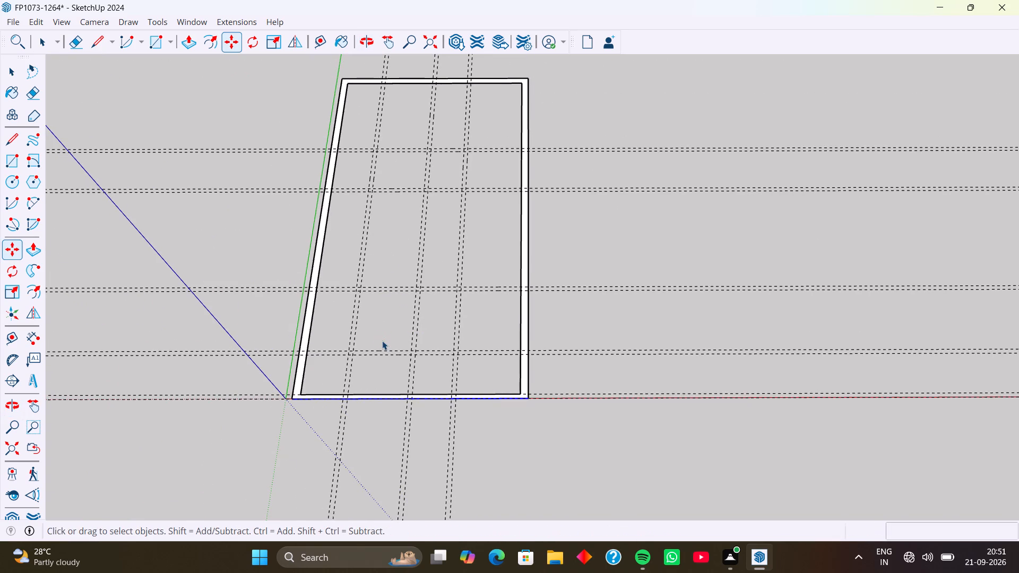
{"action": "left_click", "coordinate": [381, 339]}
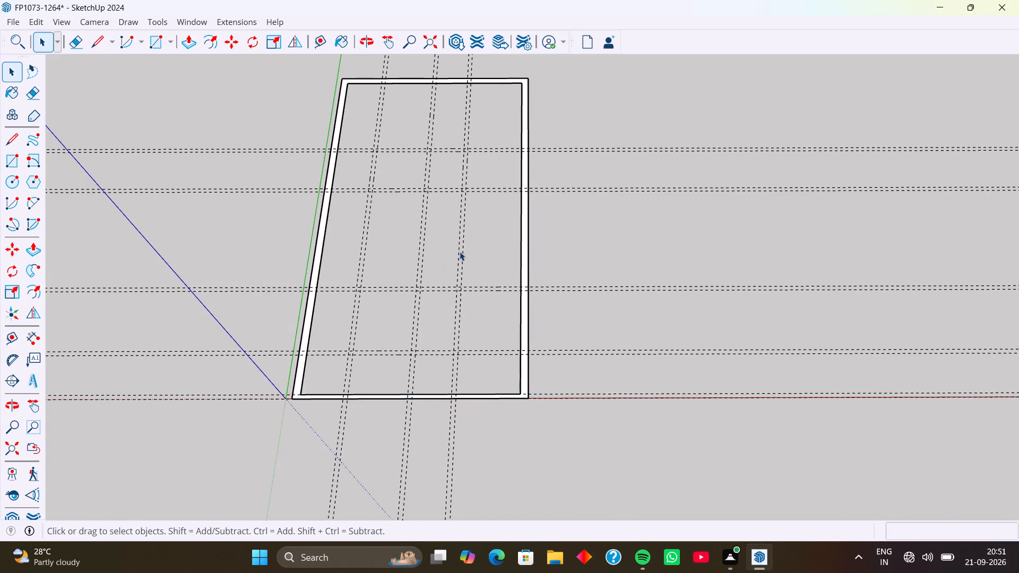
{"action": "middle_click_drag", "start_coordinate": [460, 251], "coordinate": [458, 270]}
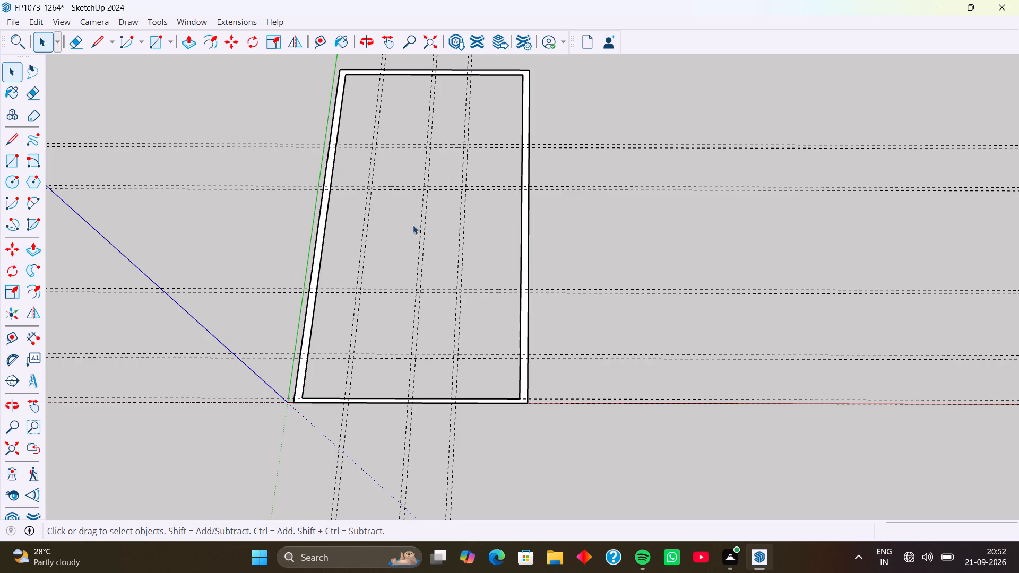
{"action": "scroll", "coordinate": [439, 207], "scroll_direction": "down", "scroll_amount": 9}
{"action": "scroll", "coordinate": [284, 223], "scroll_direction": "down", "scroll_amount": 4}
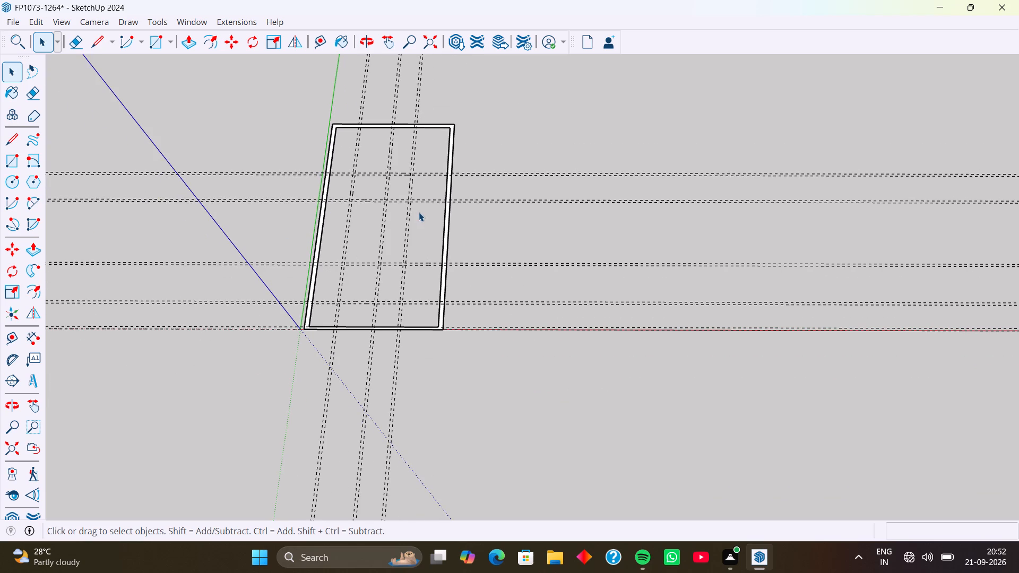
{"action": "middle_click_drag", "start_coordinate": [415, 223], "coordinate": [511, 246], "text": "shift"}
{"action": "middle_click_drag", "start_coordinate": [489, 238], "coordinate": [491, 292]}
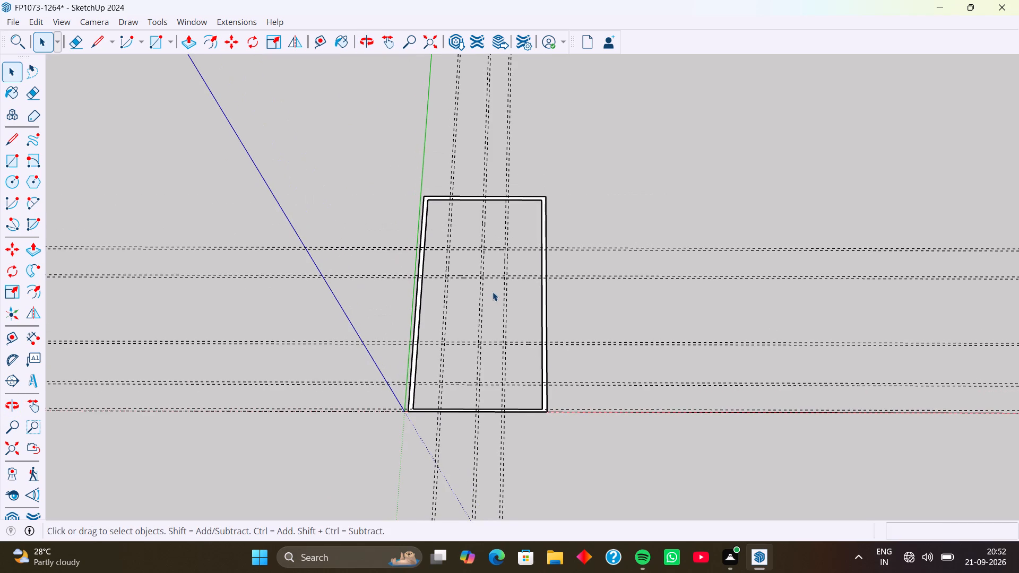
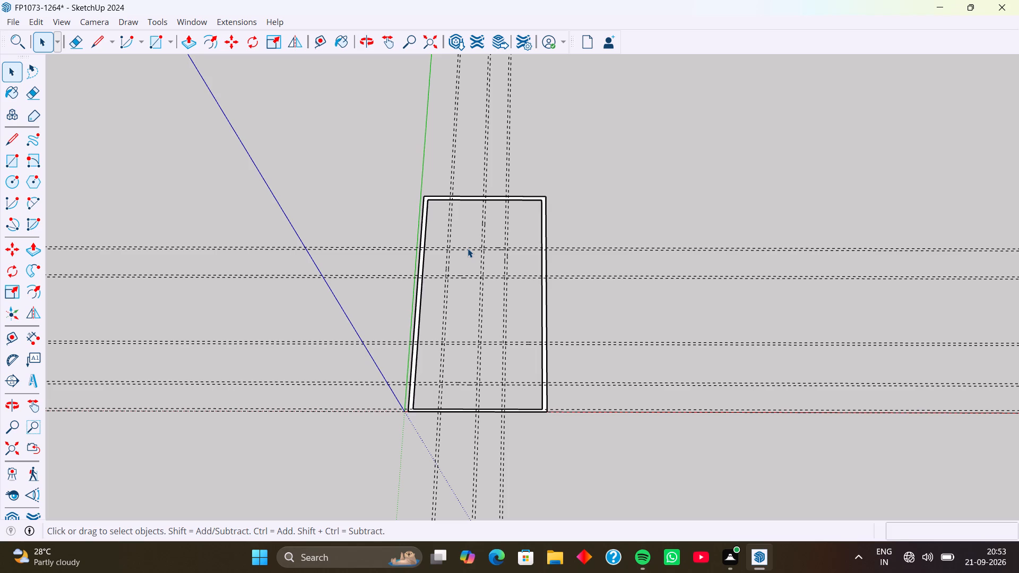
Examine the outer walls and the full layout of paired guides from several viewing angles.
{"action": "middle_click_drag", "start_coordinate": [460, 337], "coordinate": [495, 200]}
{"action": "middle_click_drag", "start_coordinate": [495, 200], "coordinate": [496, 194]}
{"action": "middle_click_drag", "start_coordinate": [516, 323], "coordinate": [518, 233]}
{"action": "scroll", "coordinate": [502, 304], "scroll_direction": "up", "scroll_amount": 4}
{"action": "middle_click_drag", "start_coordinate": [516, 310], "coordinate": [511, 306]}
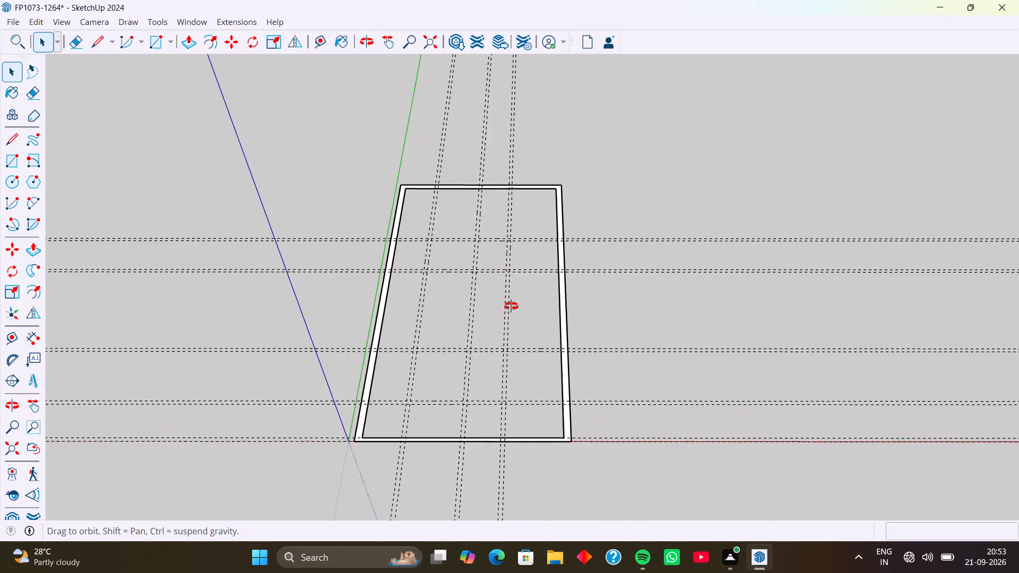
{"action": "middle_click_drag", "start_coordinate": [511, 306], "coordinate": [515, 171]}
{"action": "middle_click_drag", "start_coordinate": [515, 340], "coordinate": [513, 378]}
{"action": "scroll", "coordinate": [512, 350], "scroll_direction": "down", "scroll_amount": 5}
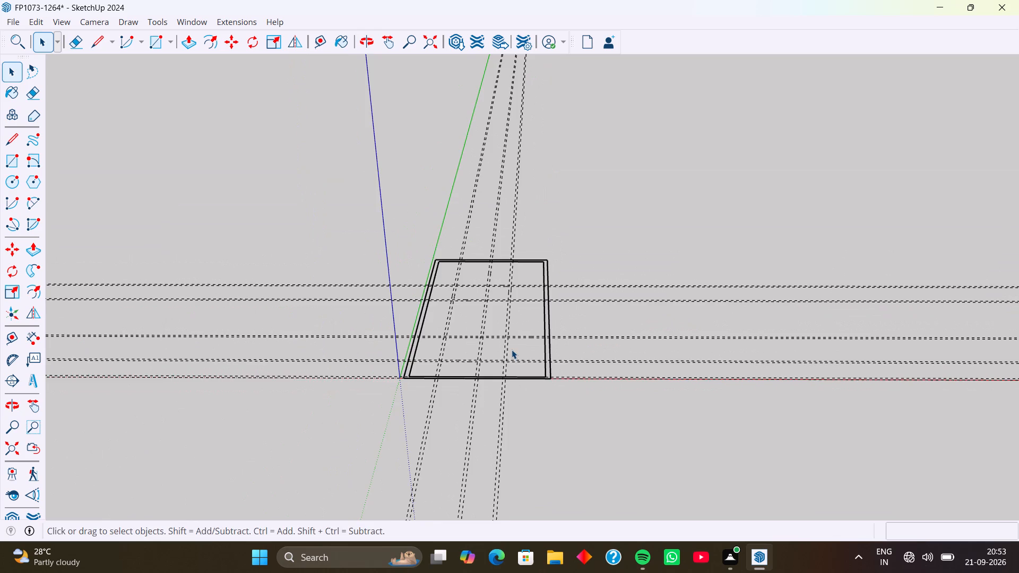
{"action": "middle_click_drag", "start_coordinate": [509, 352], "coordinate": [519, 424]}
{"action": "scroll", "coordinate": [505, 350], "scroll_direction": "down", "scroll_amount": 2}
{"action": "middle_click_drag", "start_coordinate": [505, 360], "coordinate": [488, 408]}
{"action": "scroll", "coordinate": [486, 329], "scroll_direction": "up", "scroll_amount": 4}
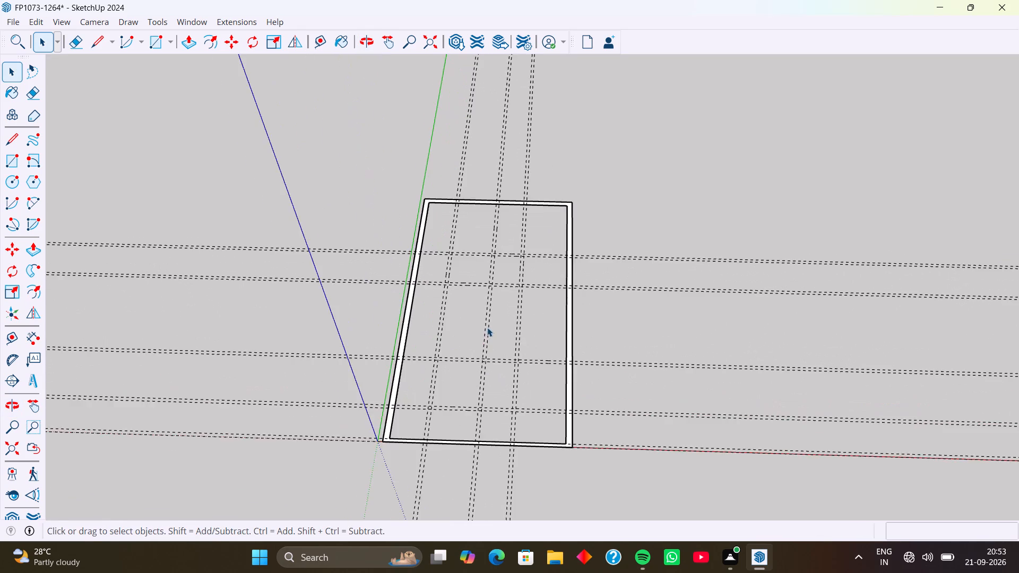
{"action": "scroll", "coordinate": [487, 327], "scroll_direction": "up", "scroll_amount": 2}
{"action": "middle_click_drag", "start_coordinate": [491, 321], "coordinate": [483, 372]}
{"action": "middle_click_drag", "start_coordinate": [485, 365], "coordinate": [485, 378]}
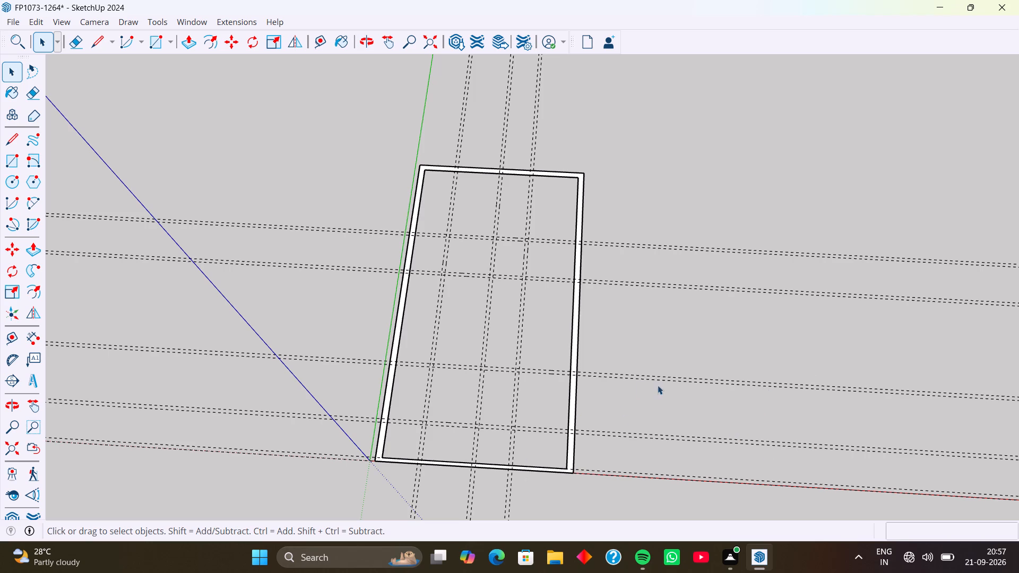
Draw a 5" by 20'6" partition rectangle between the long walls' inner faces, along the crosswise guide pair farthest from the red axis.
{"action": "left_click", "coordinate": [160, 42]}
{"action": "scroll", "coordinate": [408, 244], "scroll_direction": "up", "scroll_amount": 10}
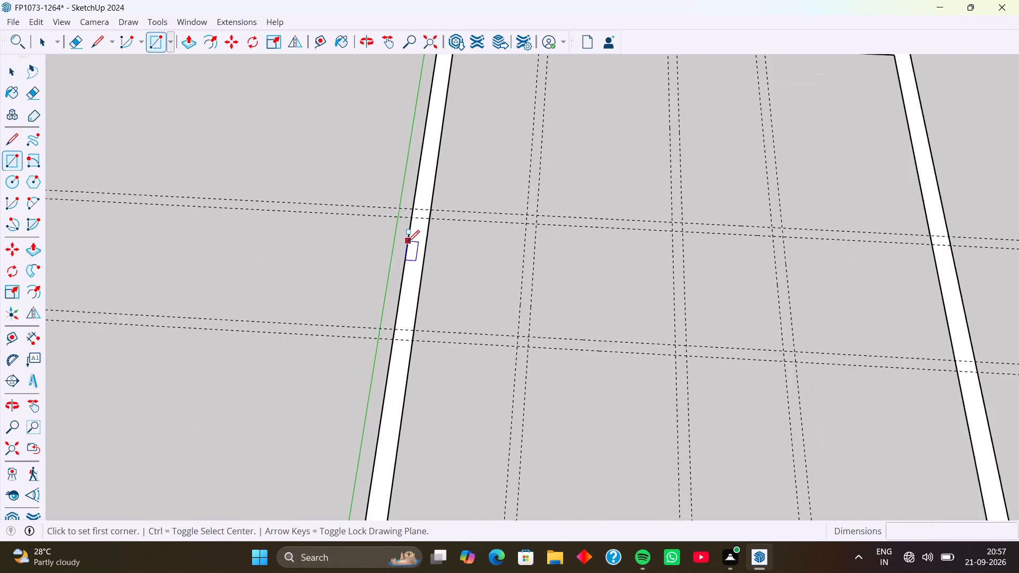
{"action": "scroll", "coordinate": [408, 242], "scroll_direction": "up", "scroll_amount": 5}
{"action": "scroll", "coordinate": [467, 220], "scroll_direction": "down", "scroll_amount": 8}
{"action": "scroll", "coordinate": [445, 227], "scroll_direction": "up", "scroll_amount": 4}
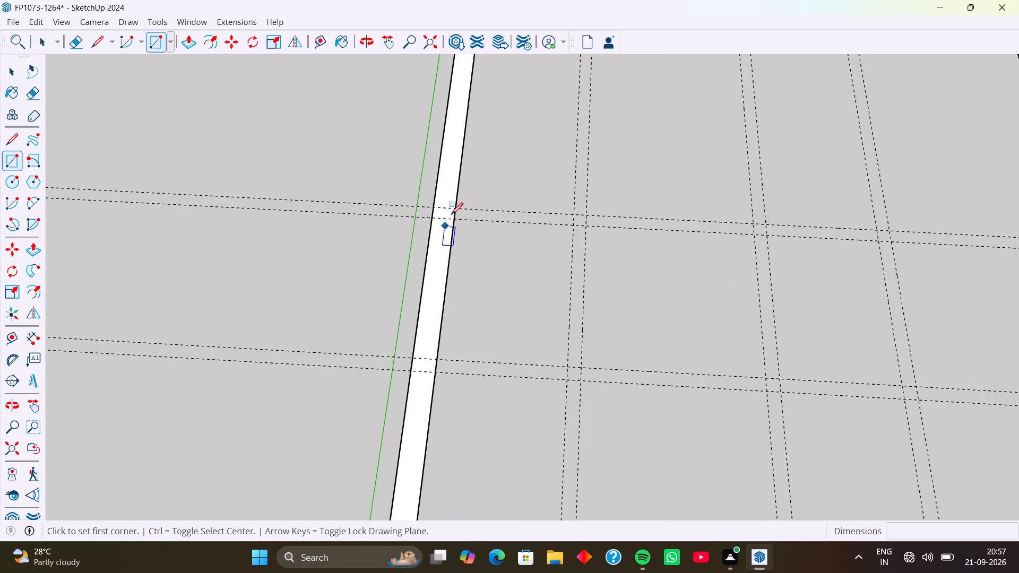
{"action": "left_click", "coordinate": [456, 208]}
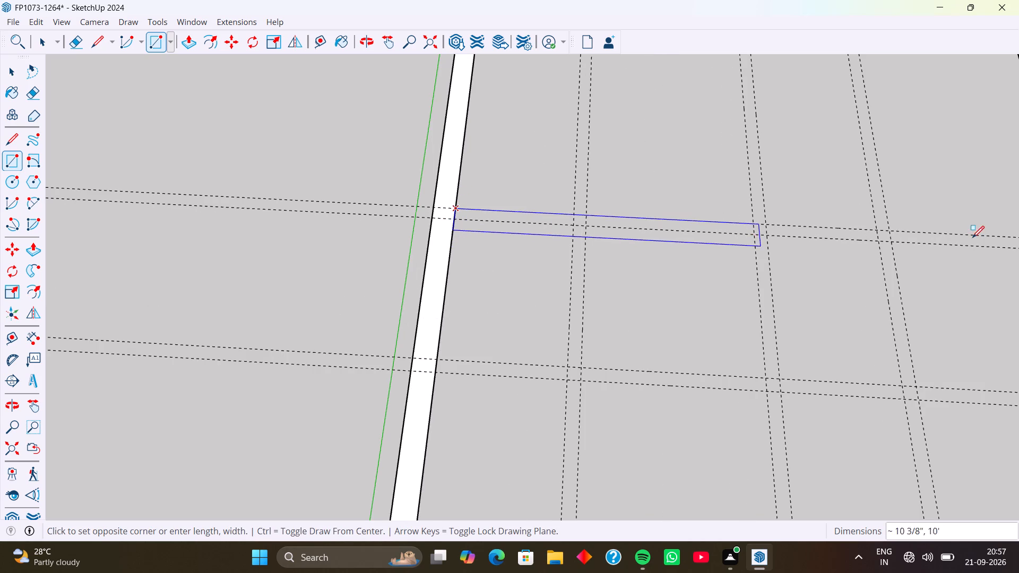
{"action": "scroll", "coordinate": [977, 244], "scroll_direction": "down", "scroll_amount": 5}
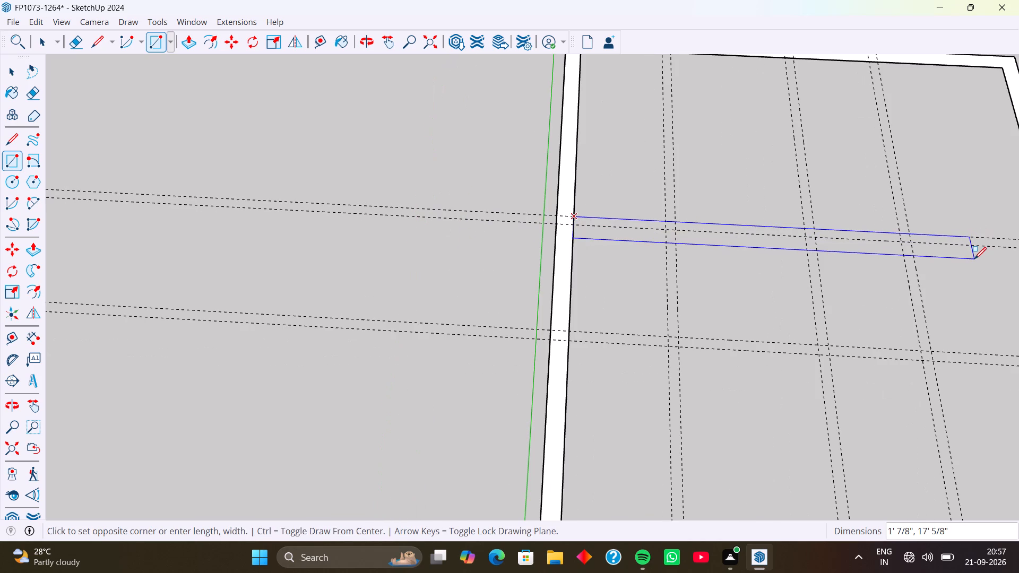
{"action": "middle_click_drag", "start_coordinate": [974, 258], "coordinate": [597, 261], "text": "shift"}
{"action": "scroll", "coordinate": [655, 249], "scroll_direction": "up", "scroll_amount": 10}
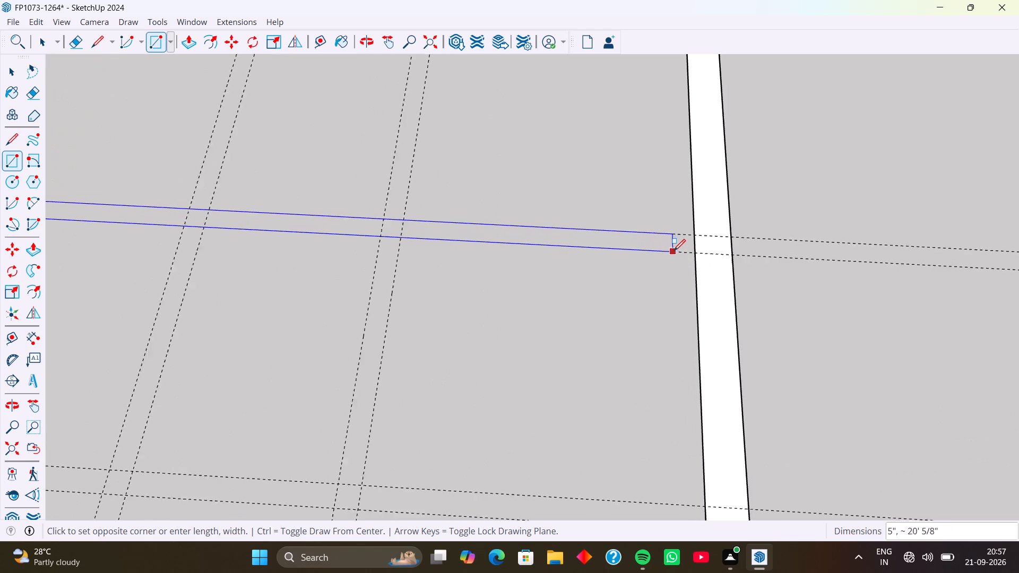
{"action": "scroll", "coordinate": [673, 251], "scroll_direction": "up", "scroll_amount": 2}
{"action": "left_click", "coordinate": [702, 255]}
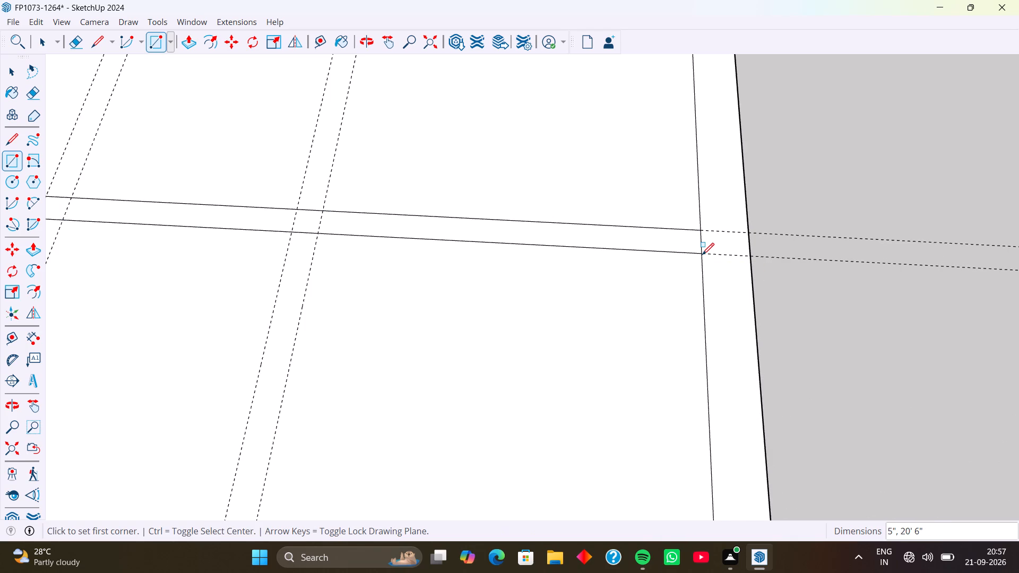
Draw a 5" by 10'1" partition rectangle along the middle lengthwise guide pair, from the far short wall's inner face to the crosswise partition's near edge.
{"action": "scroll", "coordinate": [525, 281], "scroll_direction": "down", "scroll_amount": 7}
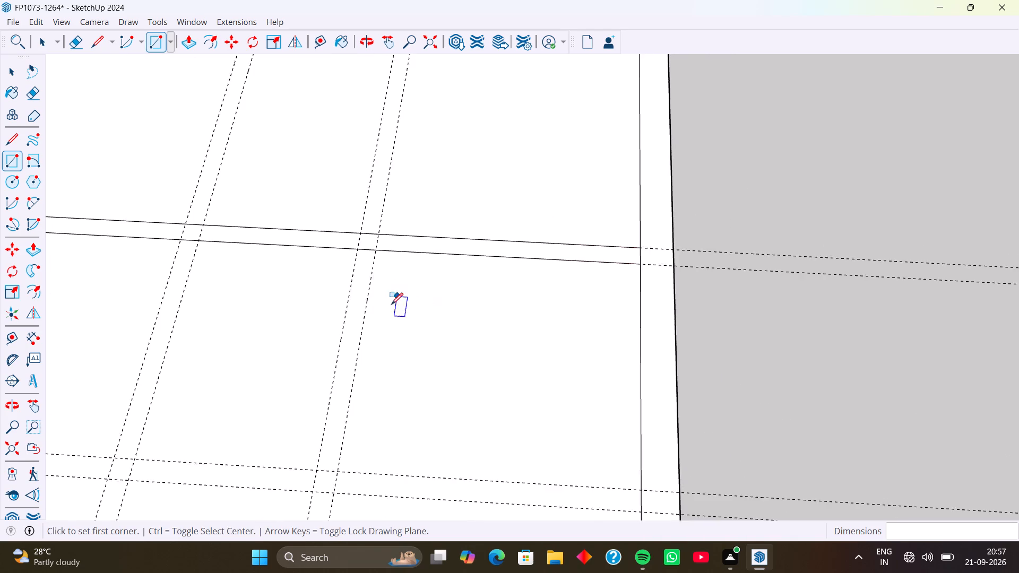
{"action": "scroll", "coordinate": [391, 305], "scroll_direction": "down", "scroll_amount": 12}
{"action": "scroll", "coordinate": [362, 154], "scroll_direction": "up", "scroll_amount": 8}
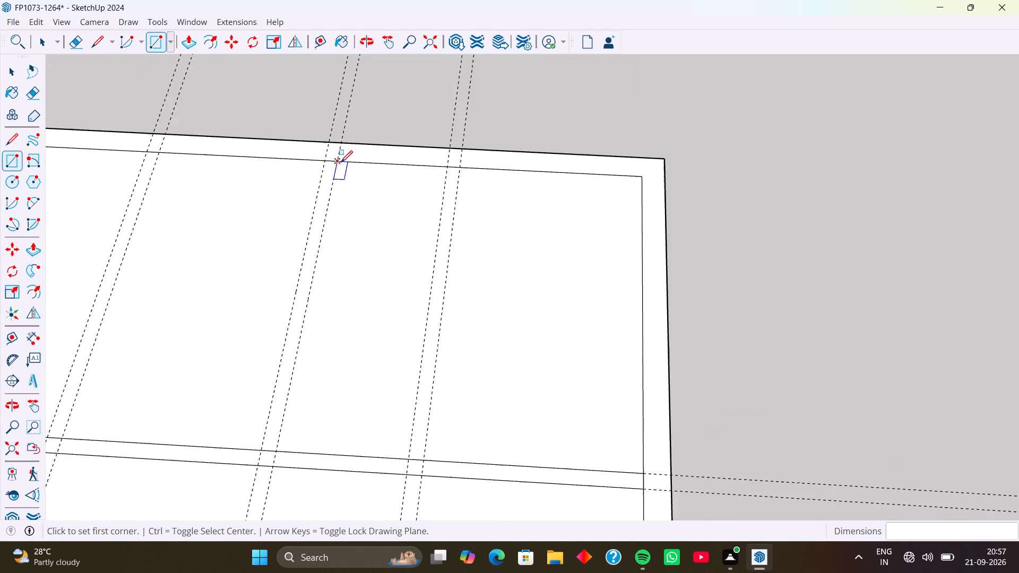
{"action": "scroll", "coordinate": [341, 162], "scroll_direction": "up", "scroll_amount": 3}
{"action": "left_click", "coordinate": [338, 162]}
{"action": "scroll", "coordinate": [316, 292], "scroll_direction": "down", "scroll_amount": 11}
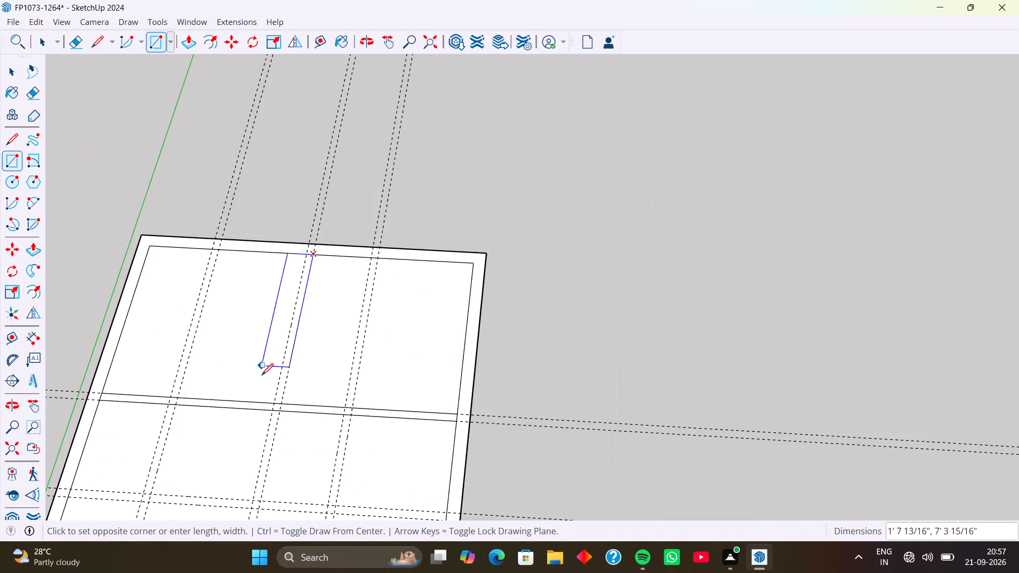
{"action": "scroll", "coordinate": [271, 402], "scroll_direction": "up", "scroll_amount": 11}
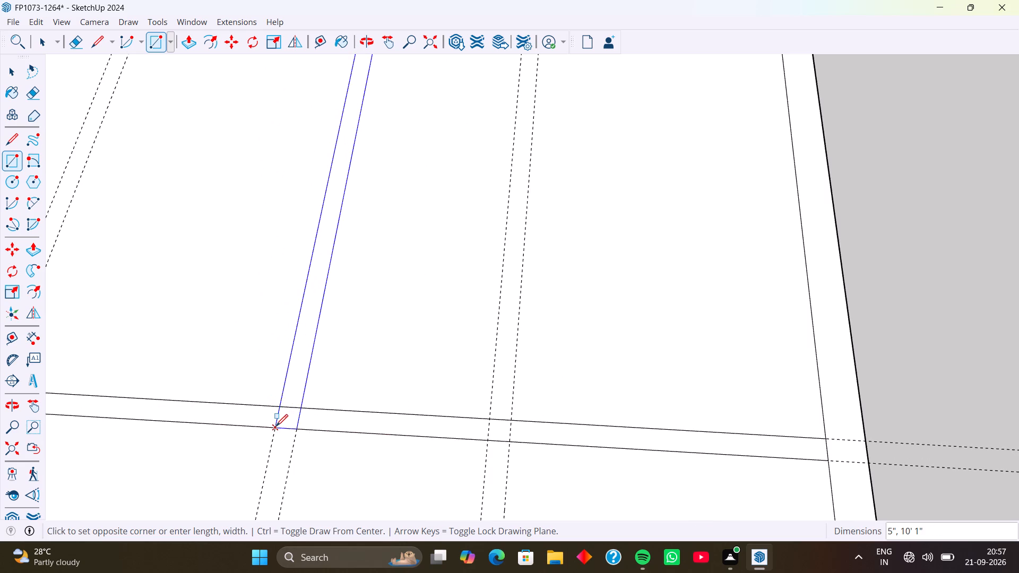
{"action": "left_click", "coordinate": [276, 426]}
Draw a 5" by 5'5" partition rectangle along the lengthwise pair nearest the green axis, from the crosswise partition across the next crosswise pair.
{"action": "scroll", "coordinate": [288, 370], "scroll_direction": "down", "scroll_amount": 6}
{"action": "scroll", "coordinate": [239, 338], "scroll_direction": "down", "scroll_amount": 8}
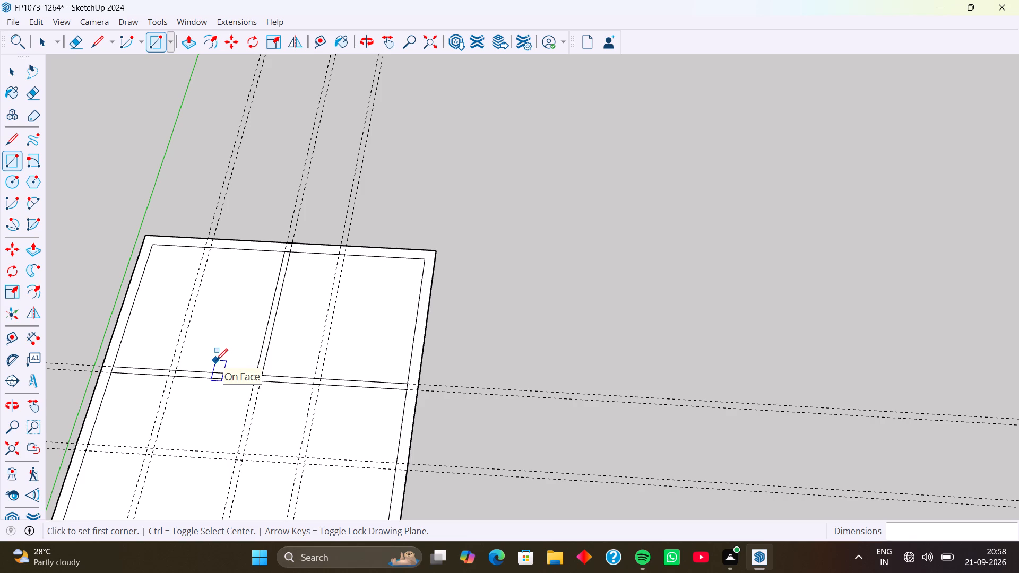
{"action": "scroll", "coordinate": [168, 376], "scroll_direction": "up", "scroll_amount": 7}
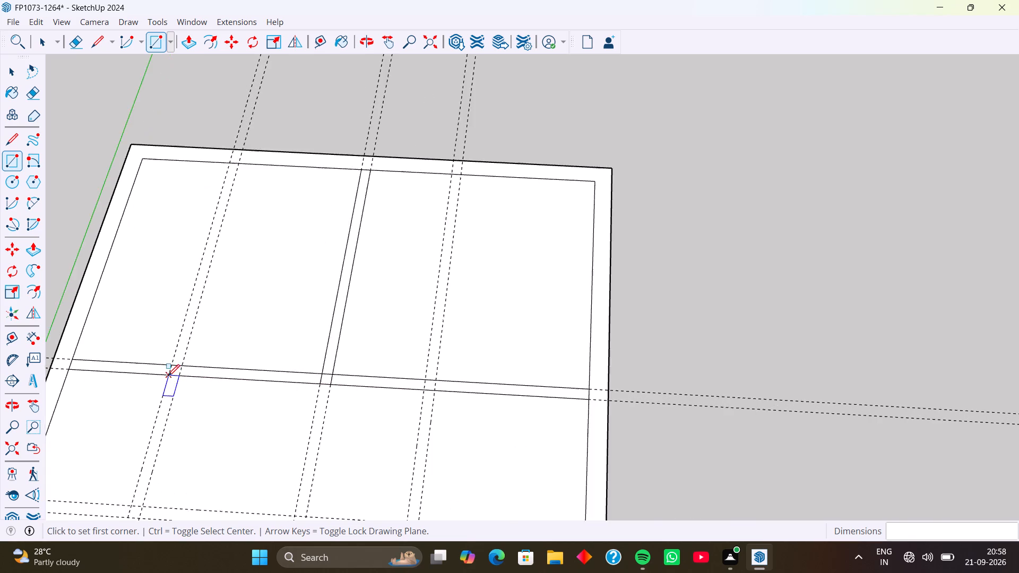
{"action": "scroll", "coordinate": [168, 376], "scroll_direction": "up", "scroll_amount": 2}
{"action": "left_click", "coordinate": [166, 375]}
{"action": "scroll", "coordinate": [167, 437], "scroll_direction": "down", "scroll_amount": 8}
{"action": "scroll", "coordinate": [158, 480], "scroll_direction": "down", "scroll_amount": 3}
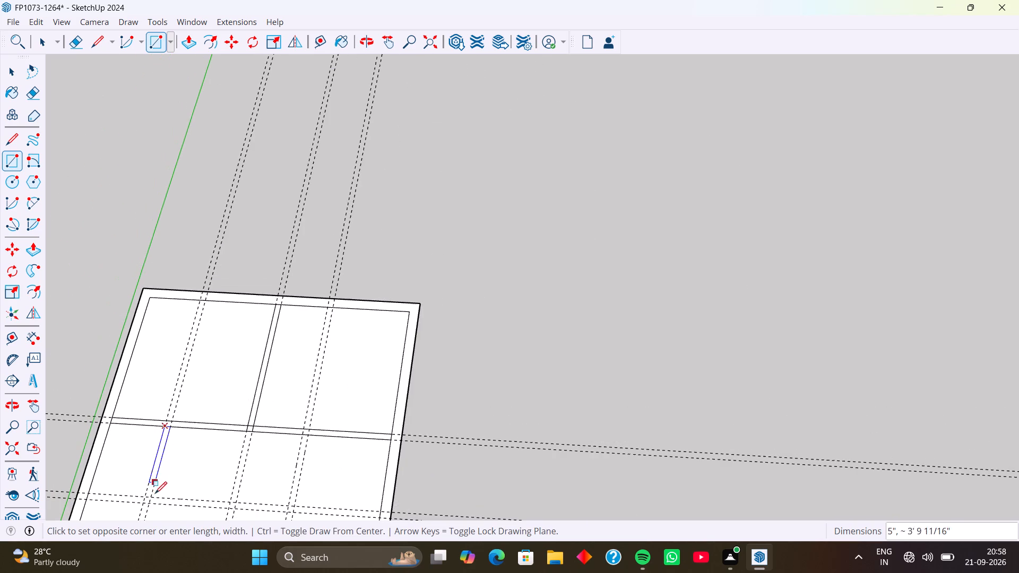
{"action": "scroll", "coordinate": [150, 503], "scroll_direction": "up", "scroll_amount": 11}
{"action": "left_click", "coordinate": [150, 503]}
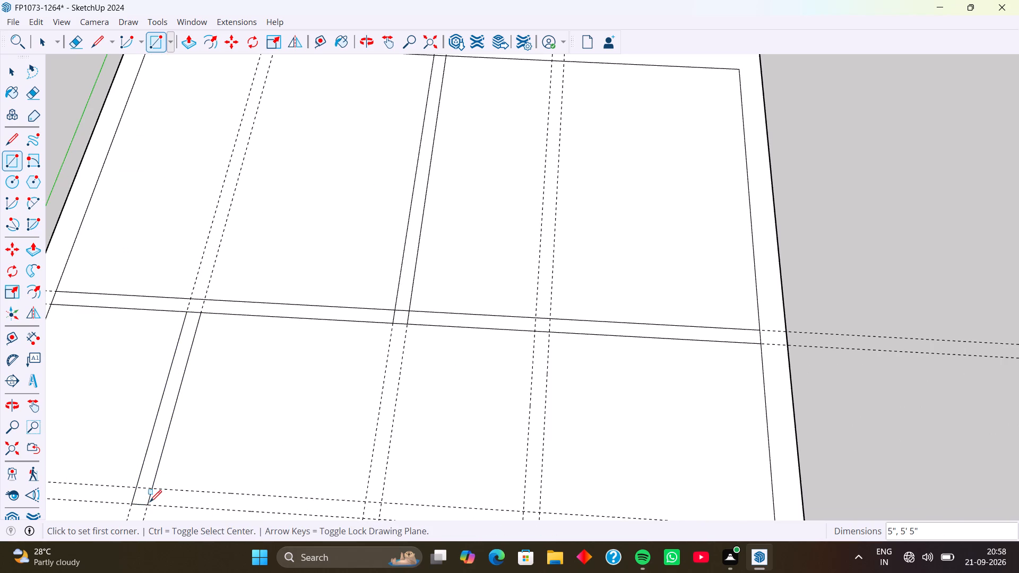
Draw a 5" by 4' partition rectangle along the second-farthest crosswise pair, from the green-axis wall's inner face to the short lengthwise partition.
{"action": "scroll", "coordinate": [206, 445], "scroll_direction": "down", "scroll_amount": 4}
{"action": "middle_click_drag", "start_coordinate": [188, 448], "coordinate": [378, 392]}
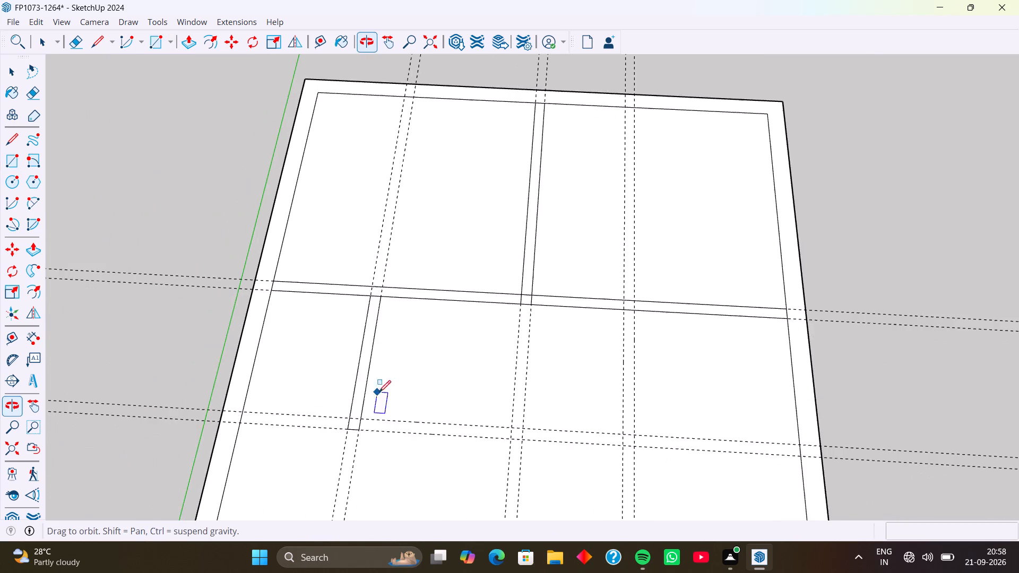
{"action": "scroll", "coordinate": [280, 423], "scroll_direction": "up", "scroll_amount": 8}
{"action": "left_click", "coordinate": [214, 400]}
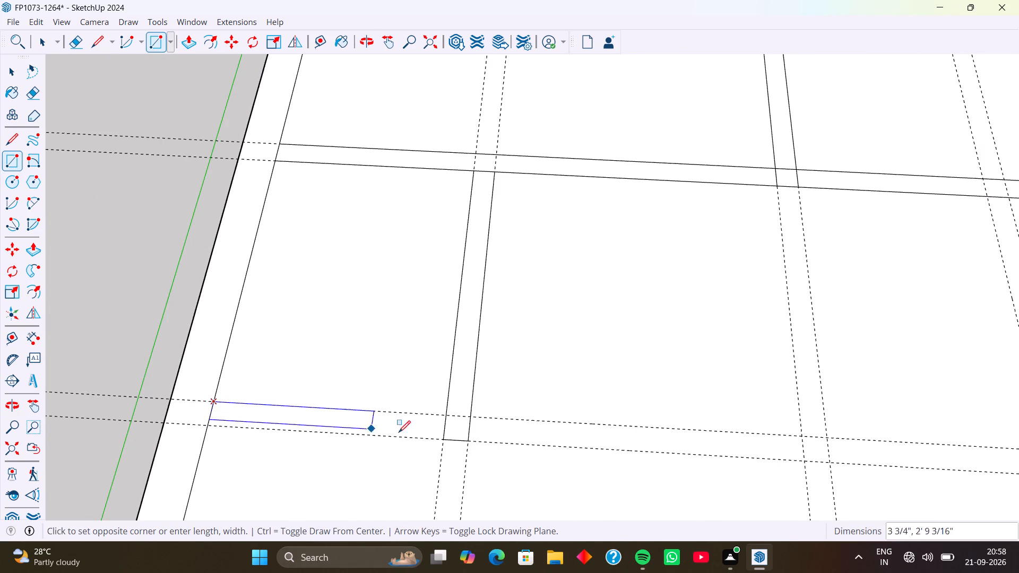
{"action": "left_click", "coordinate": [444, 440]}
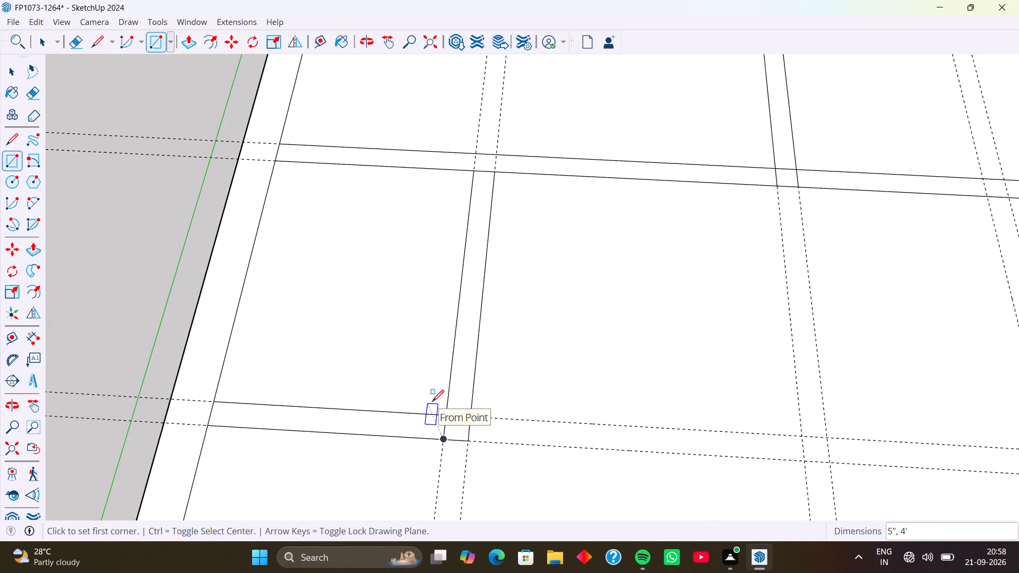
{"action": "key", "text": "space"}
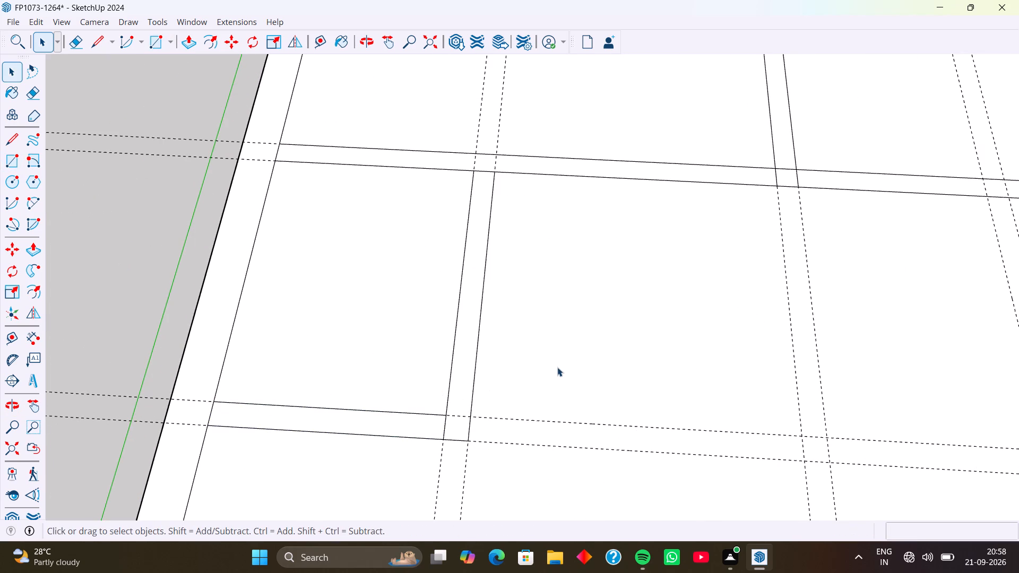
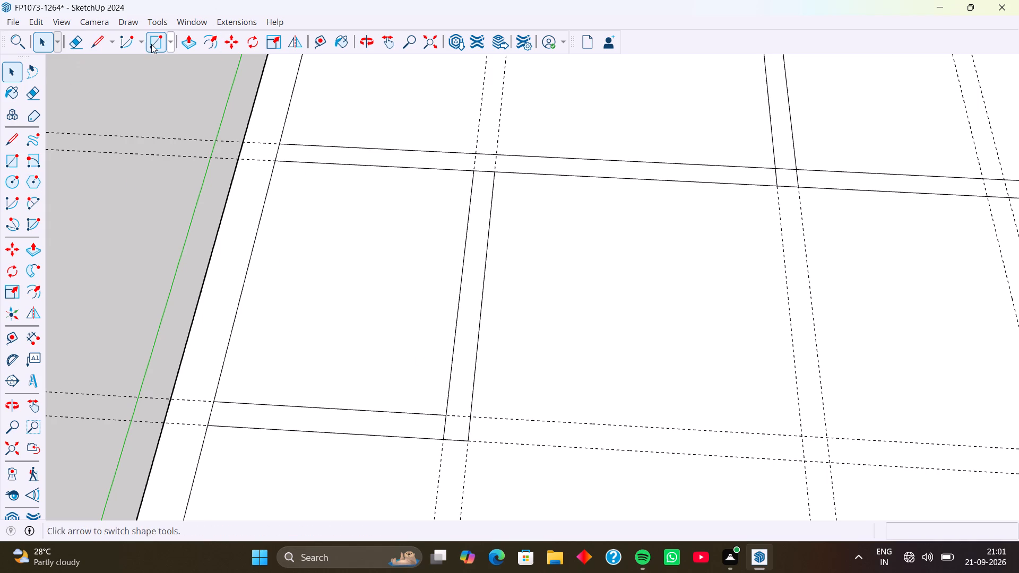
Draw a 5" by 5'5" partition rectangle along the middle lengthwise guide pair, from the full-width crosswise partition across the next crosswise pair.
{"action": "left_click_drag", "start_coordinate": [151, 44], "coordinate": [219, 101]}
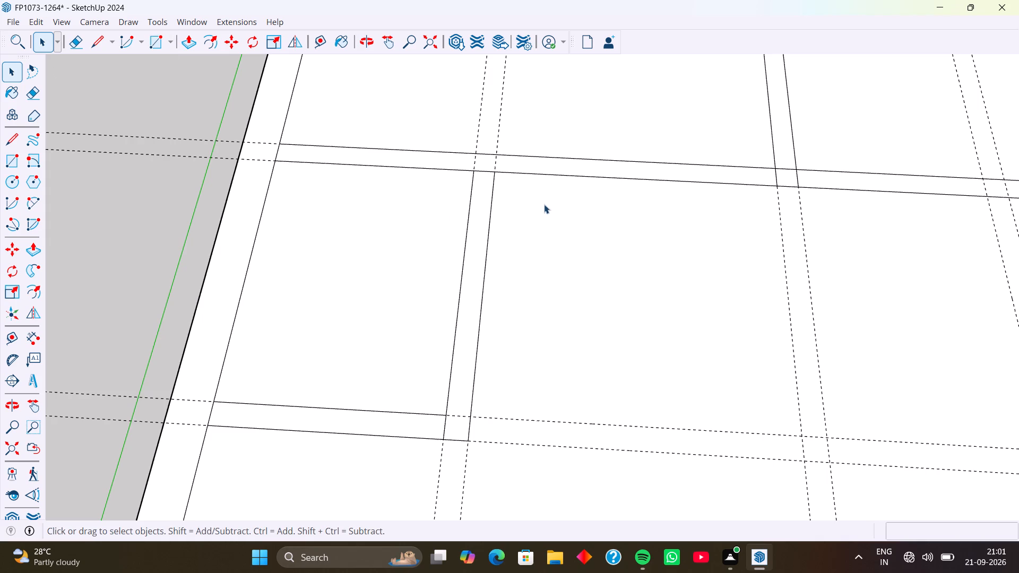
{"action": "left_click", "coordinate": [158, 44]}
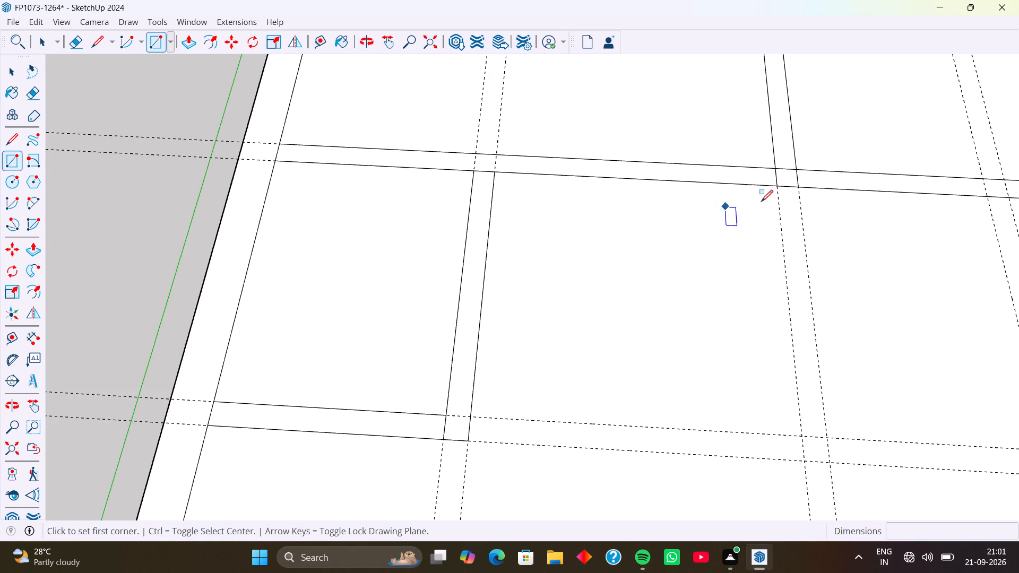
{"action": "left_click", "coordinate": [781, 185]}
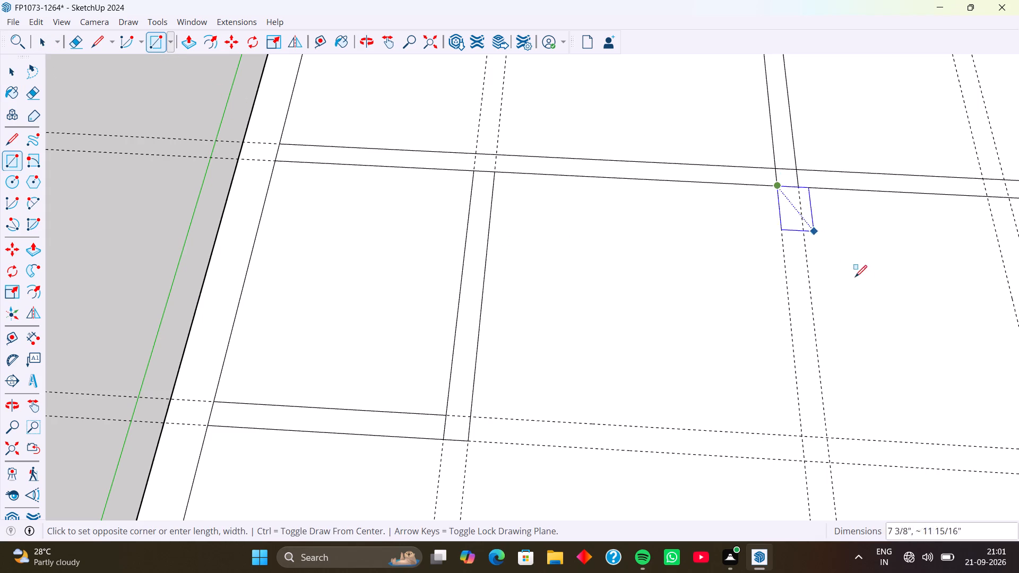
{"action": "left_click", "coordinate": [829, 465]}
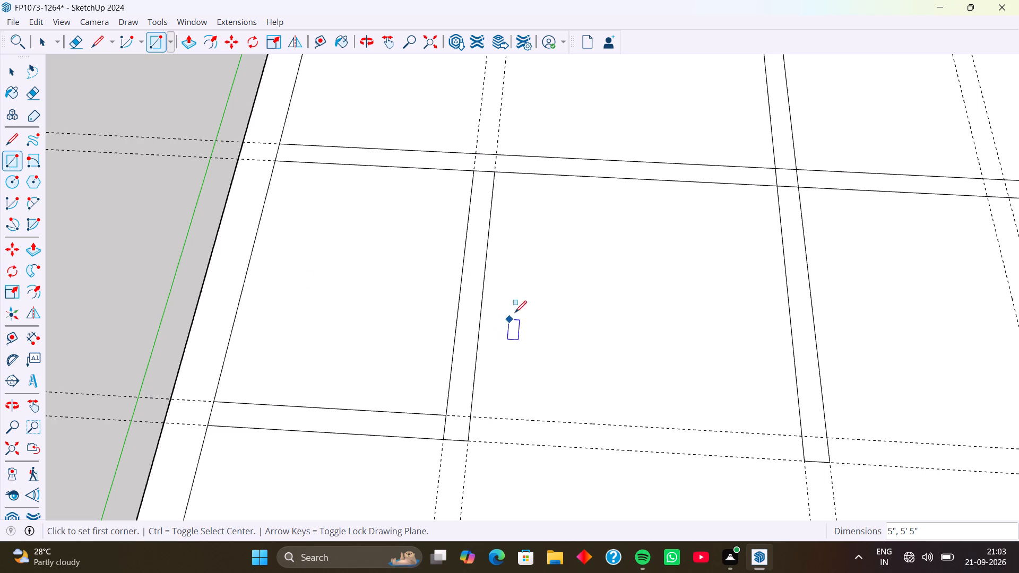
Draw a 5" by 5'5" partition rectangle along the lengthwise pair farthest from the green axis, from the full-width crosswise partition across the next crosswise pair.
{"action": "scroll", "coordinate": [532, 294], "scroll_direction": "down", "scroll_amount": 9}
{"action": "scroll", "coordinate": [598, 273], "scroll_direction": "down", "scroll_amount": 3}
{"action": "scroll", "coordinate": [706, 142], "scroll_direction": "up", "scroll_amount": 1}
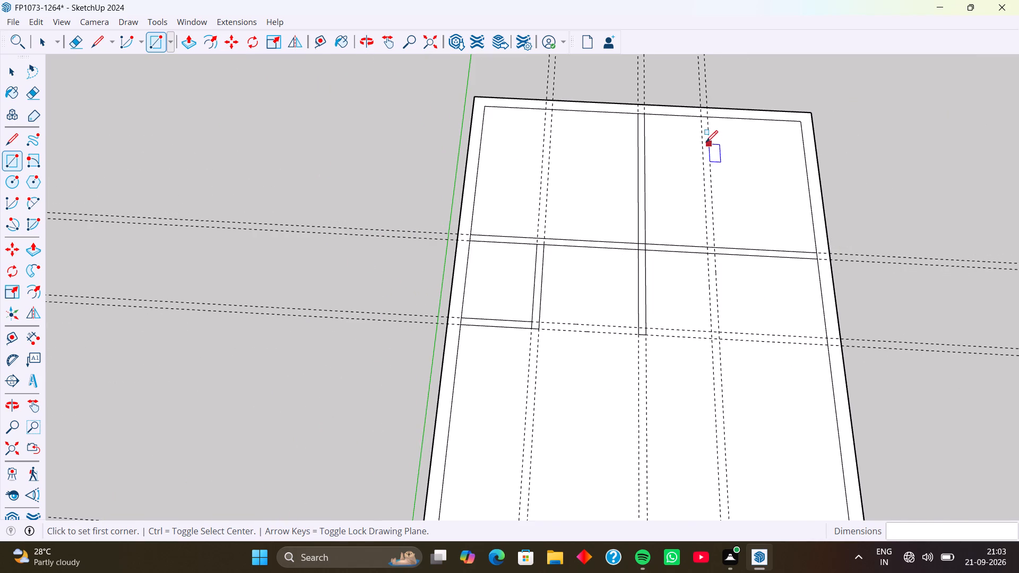
{"action": "scroll", "coordinate": [706, 142], "scroll_direction": "up", "scroll_amount": 1}
{"action": "scroll", "coordinate": [706, 142], "scroll_direction": "down", "scroll_amount": 5}
{"action": "scroll", "coordinate": [697, 245], "scroll_direction": "up", "scroll_amount": 2}
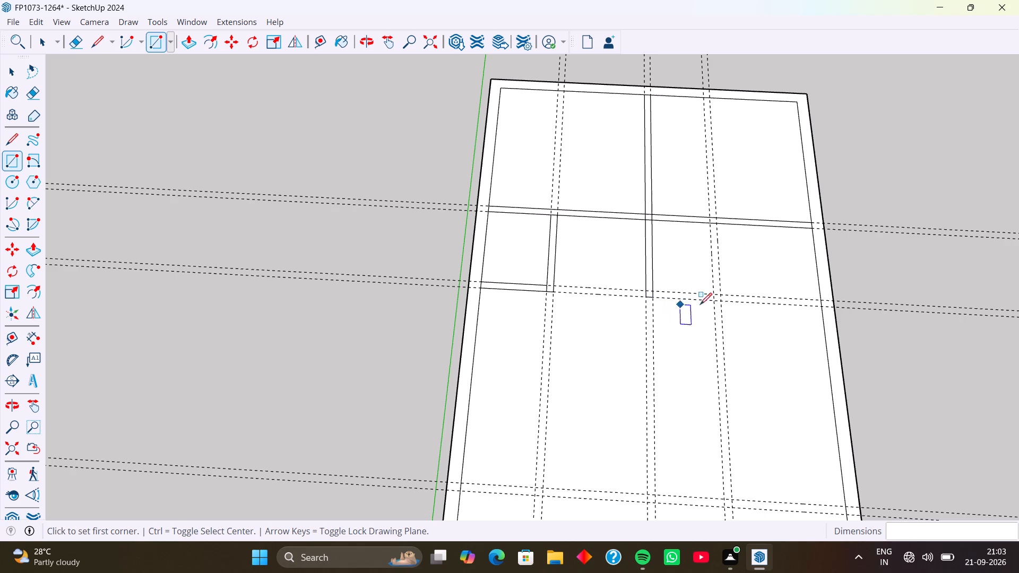
{"action": "scroll", "coordinate": [722, 296], "scroll_direction": "up", "scroll_amount": 6}
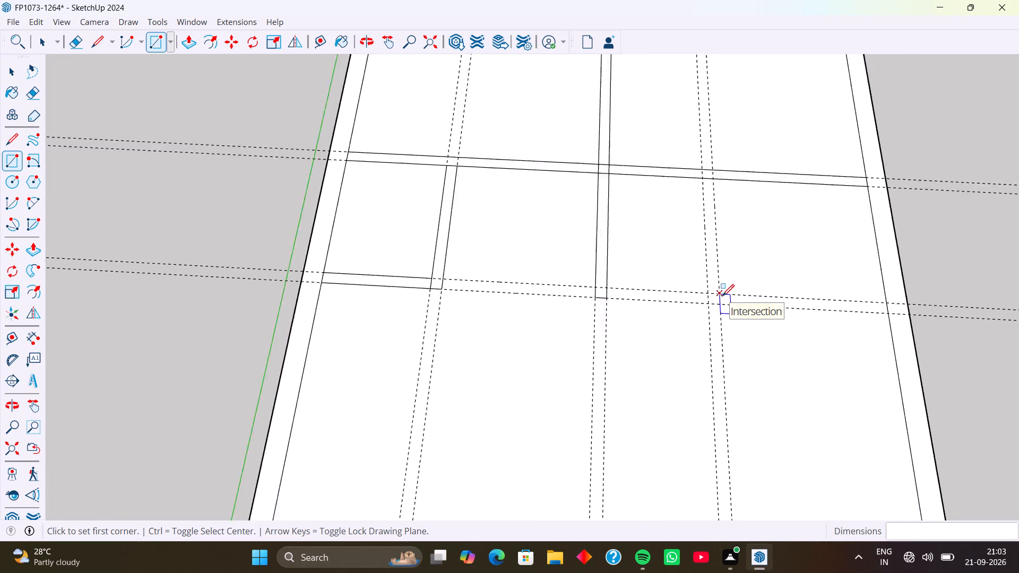
{"action": "scroll", "coordinate": [722, 296], "scroll_direction": "up", "scroll_amount": 2}
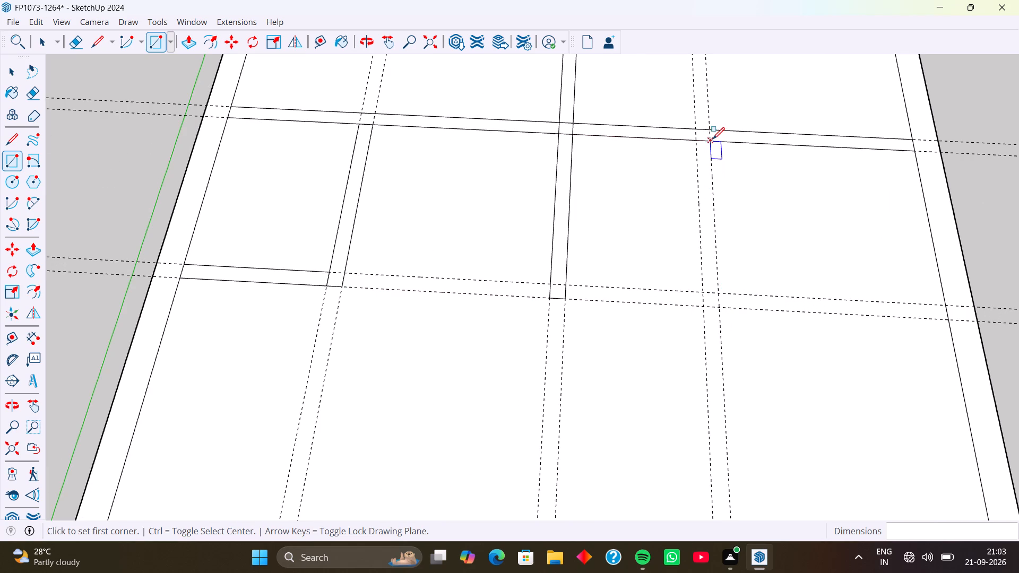
{"action": "left_click", "coordinate": [697, 140]}
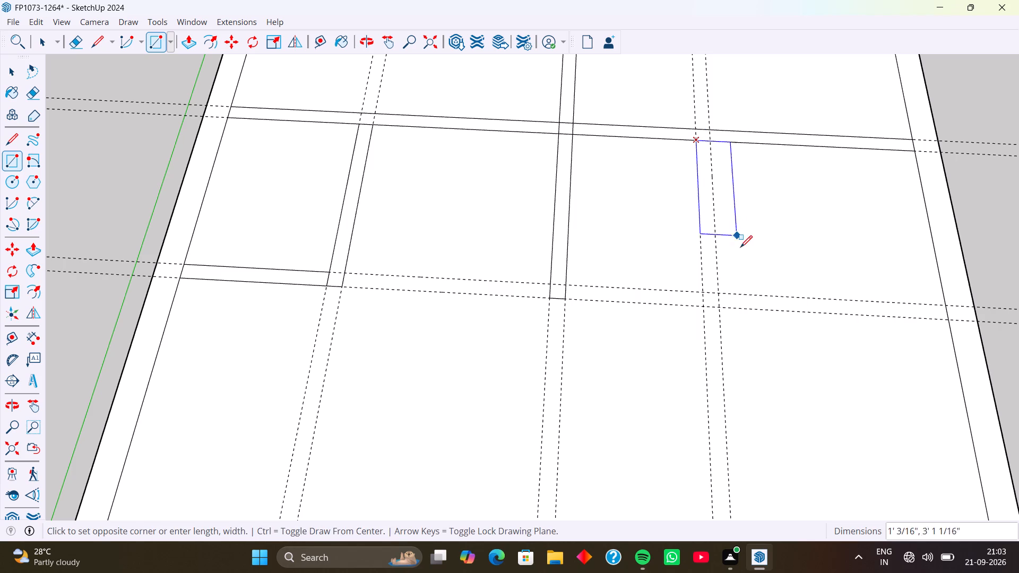
{"action": "left_click", "coordinate": [721, 307]}
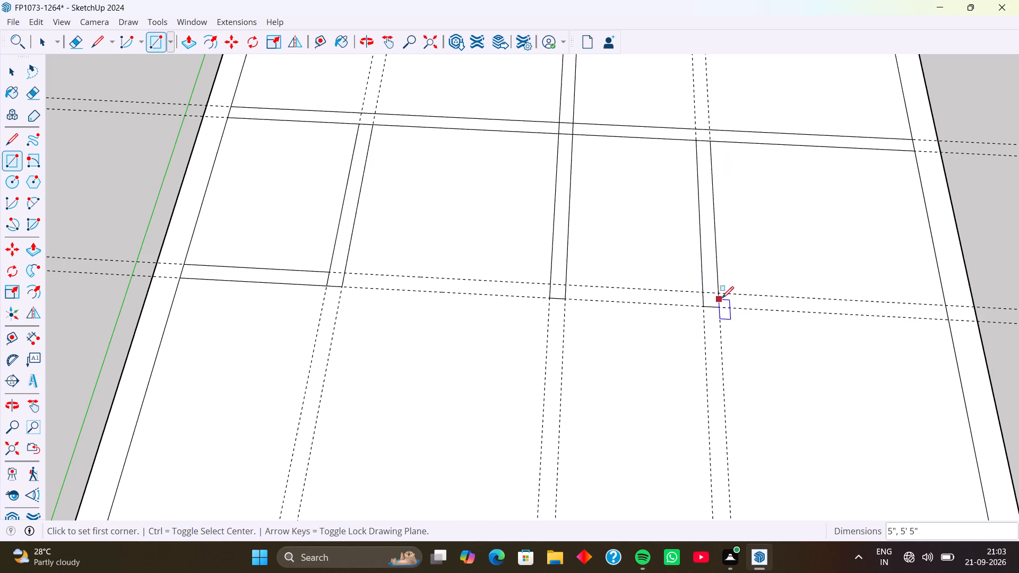
Draw a 5" by 6' partition rectangle along the second-farthest crosswise pair, from that lengthwise partition to the inner face of the wall opposite the green axis.
{"action": "left_click", "coordinate": [722, 290]}
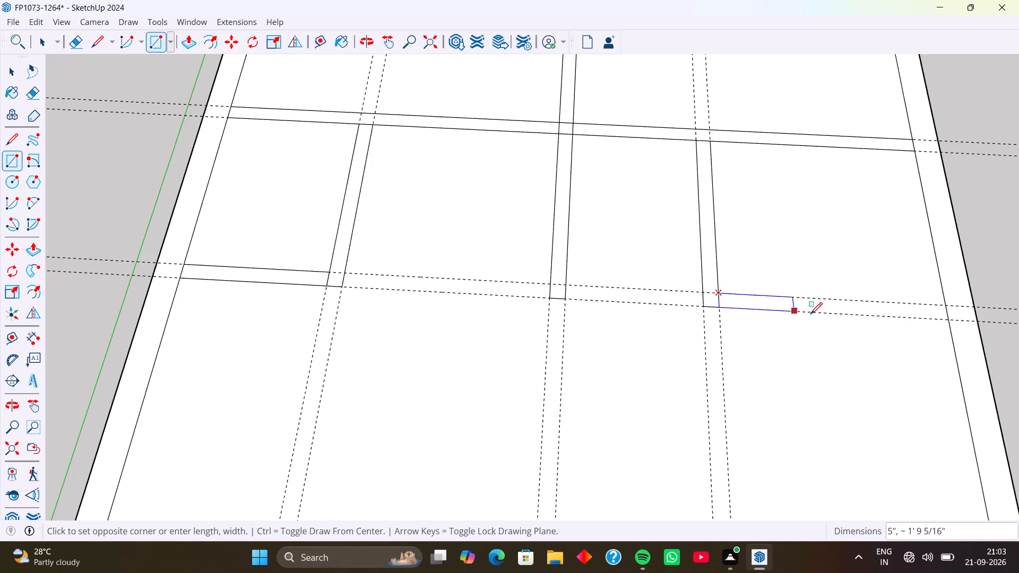
{"action": "left_click", "coordinate": [948, 320]}
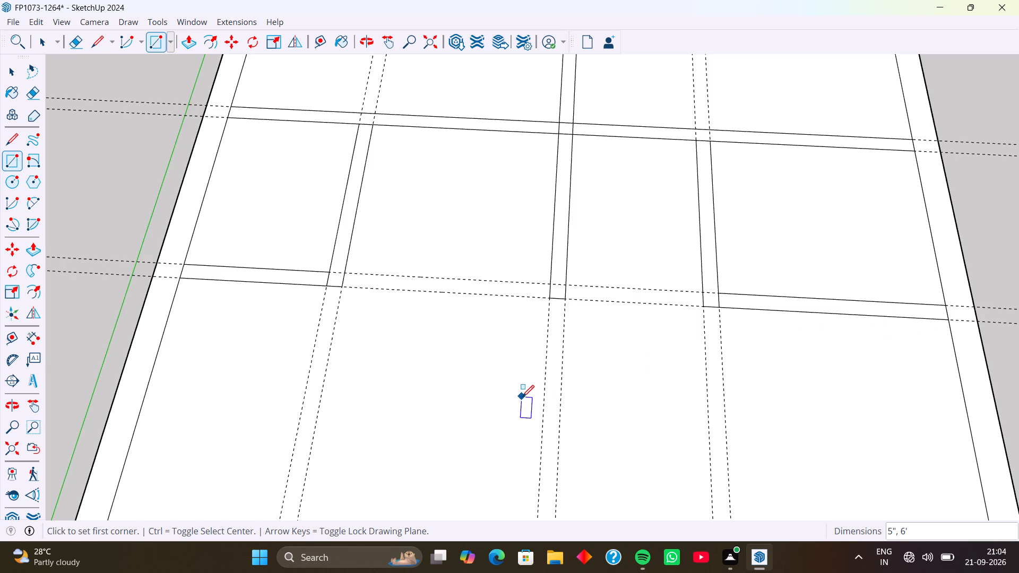
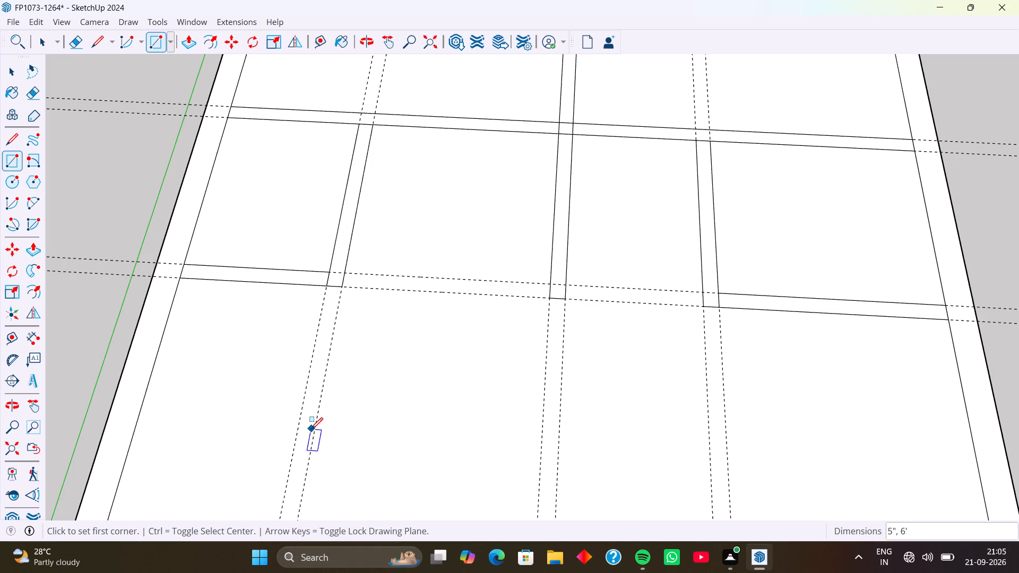
Examine the floor plan's remaining guide pairs and undrawn partition area, from the latest crosswise partitions to the outer wall along the red axis.
{"action": "scroll", "coordinate": [366, 333], "scroll_direction": "down", "scroll_amount": 4}
{"action": "scroll", "coordinate": [447, 407], "scroll_direction": "down", "scroll_amount": 3}
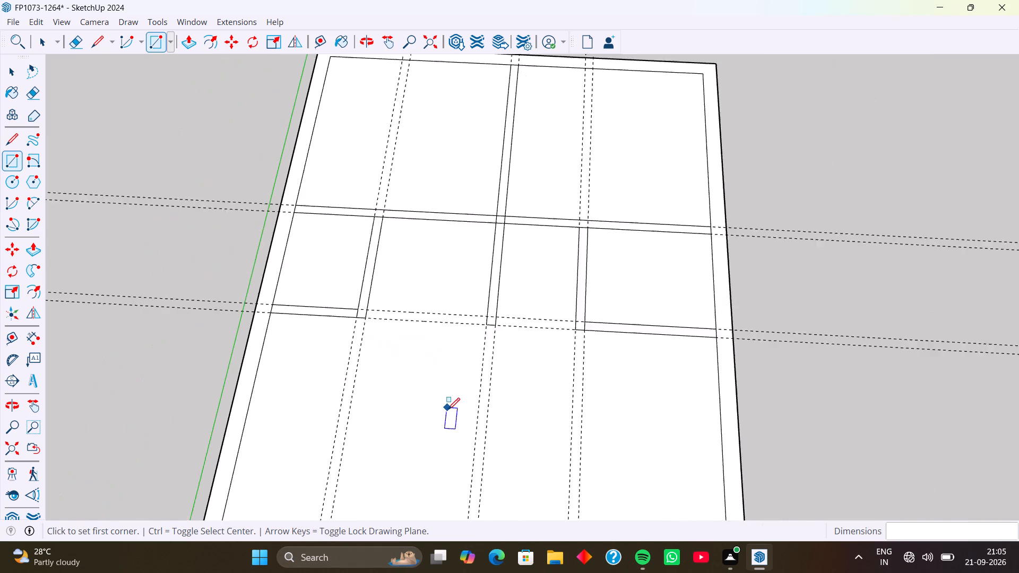
{"action": "scroll", "coordinate": [448, 410], "scroll_direction": "down", "scroll_amount": 2}
{"action": "scroll", "coordinate": [473, 465], "scroll_direction": "down", "scroll_amount": 10}
{"action": "scroll", "coordinate": [483, 509], "scroll_direction": "down", "scroll_amount": 4}
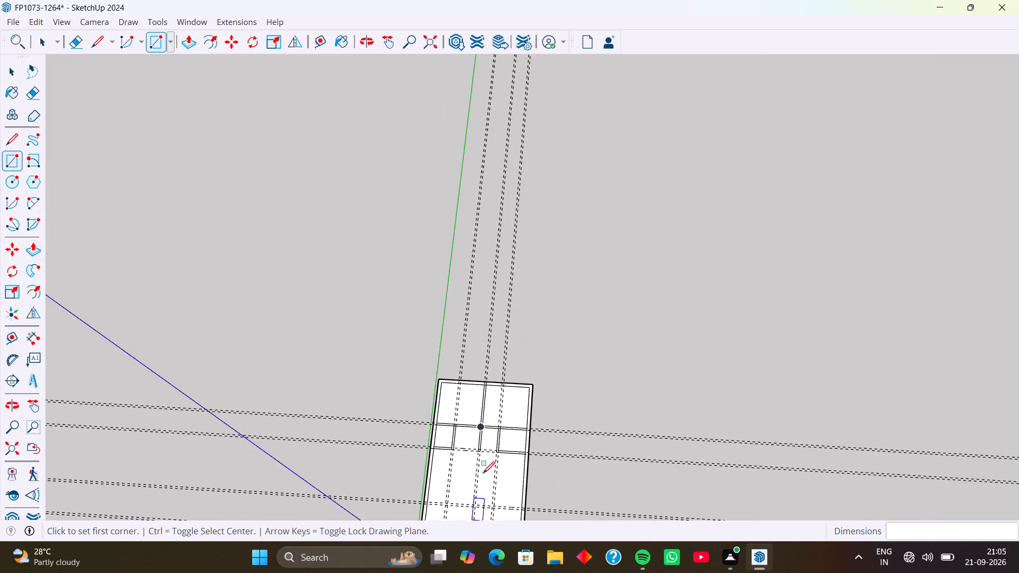
{"action": "scroll", "coordinate": [483, 473], "scroll_direction": "down", "scroll_amount": 6}
{"action": "scroll", "coordinate": [488, 275], "scroll_direction": "down", "scroll_amount": 1}
{"action": "scroll", "coordinate": [603, 288], "scroll_direction": "down", "scroll_amount": 15}
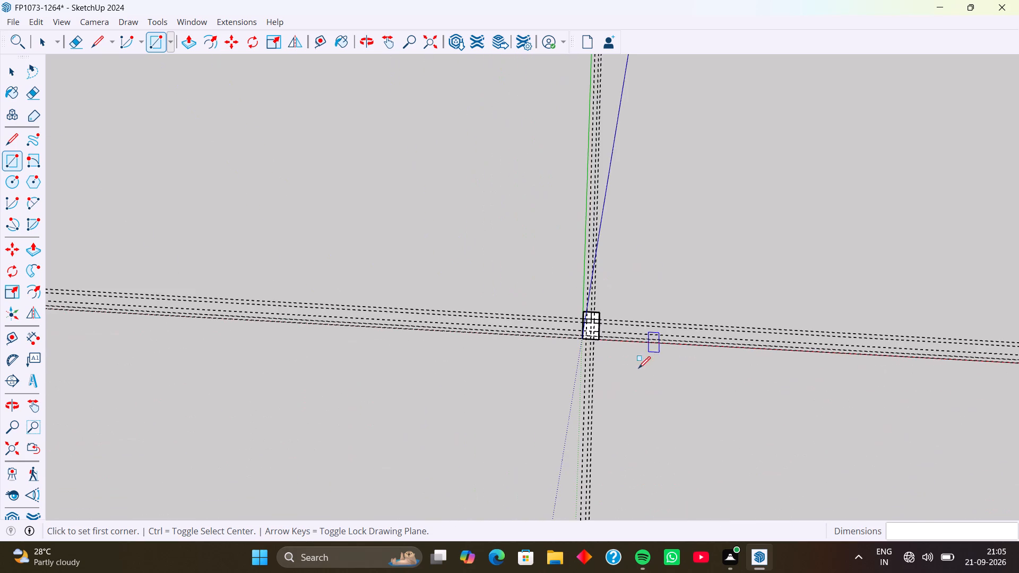
{"action": "scroll", "coordinate": [529, 370], "scroll_direction": "up", "scroll_amount": 5}
{"action": "scroll", "coordinate": [658, 380], "scroll_direction": "up", "scroll_amount": 5}
{"action": "scroll", "coordinate": [603, 268], "scroll_direction": "up", "scroll_amount": 13}
{"action": "scroll", "coordinate": [544, 218], "scroll_direction": "up", "scroll_amount": 3}
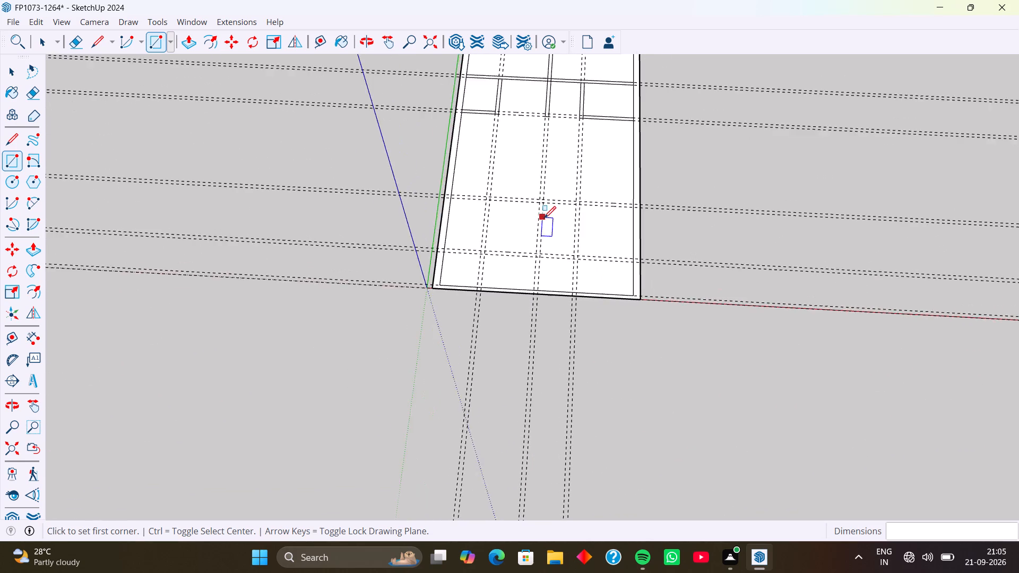
{"action": "scroll", "coordinate": [544, 218], "scroll_direction": "up", "scroll_amount": 3}
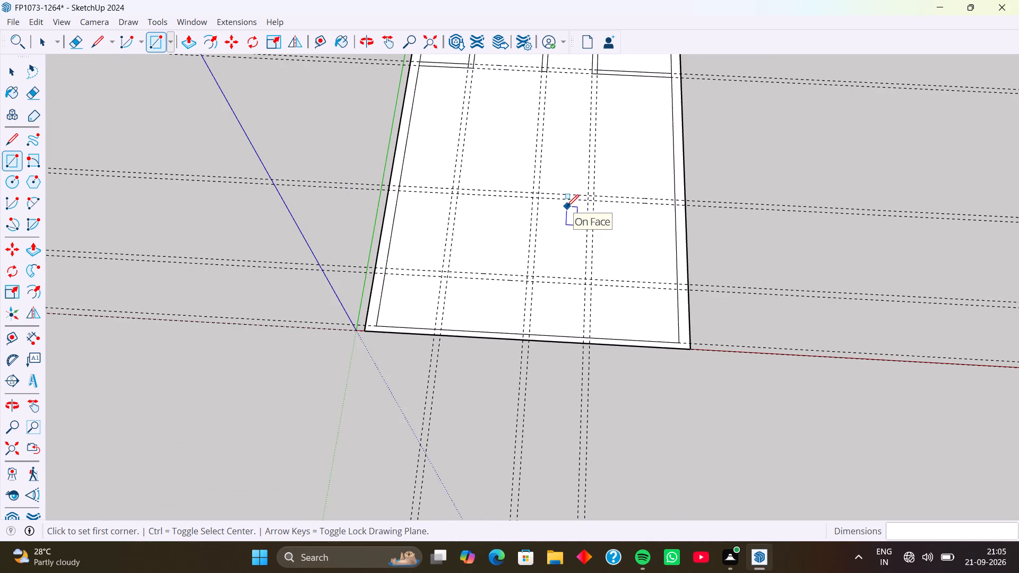
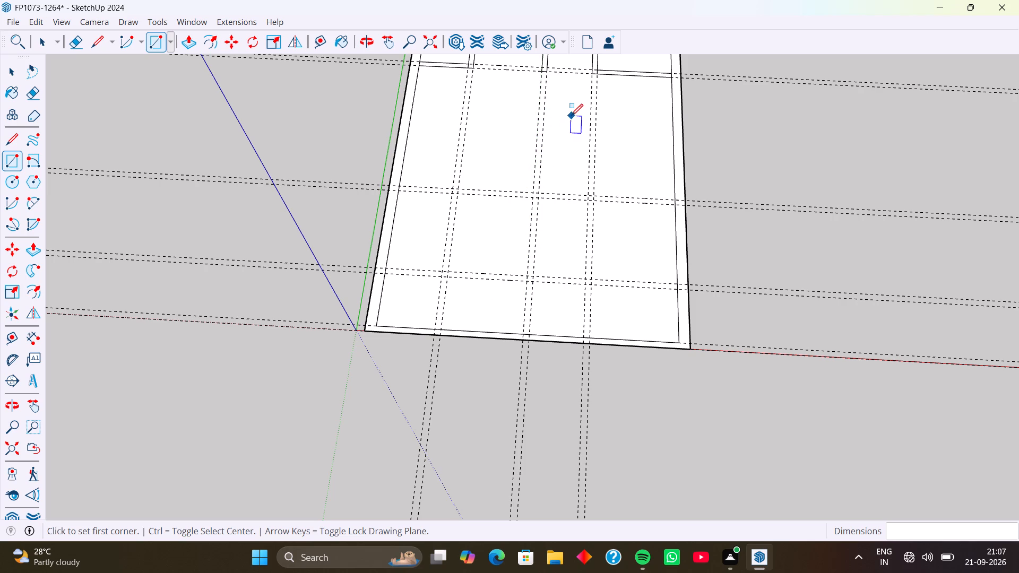
Draw a 5" by 20' 6" partition rectangle between the inner wall faces along the second crosswise guide pair from the red-axis outer wall.
{"action": "scroll", "coordinate": [659, 222], "scroll_direction": "up", "scroll_amount": 6}
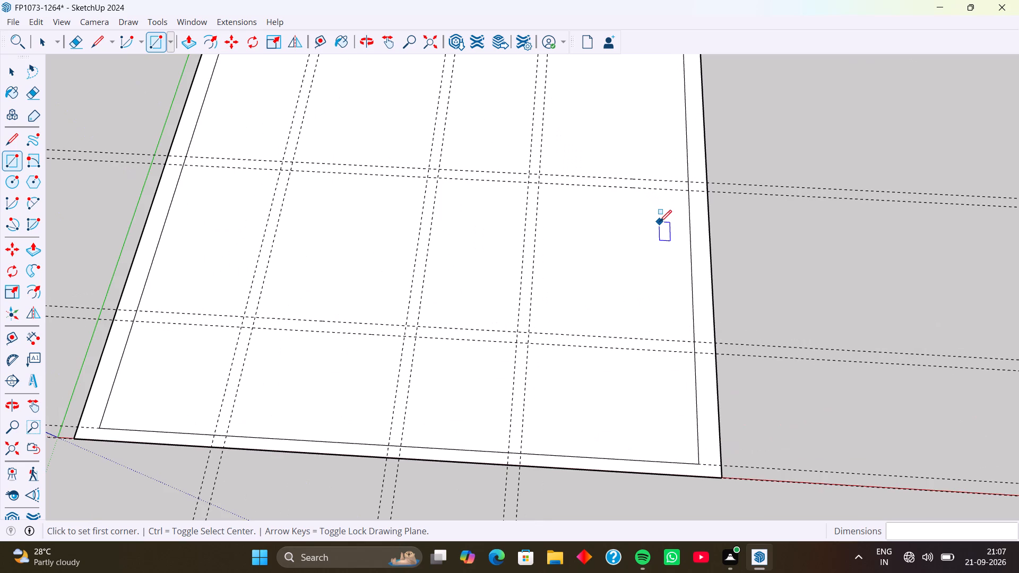
{"action": "left_click", "coordinate": [686, 182]}
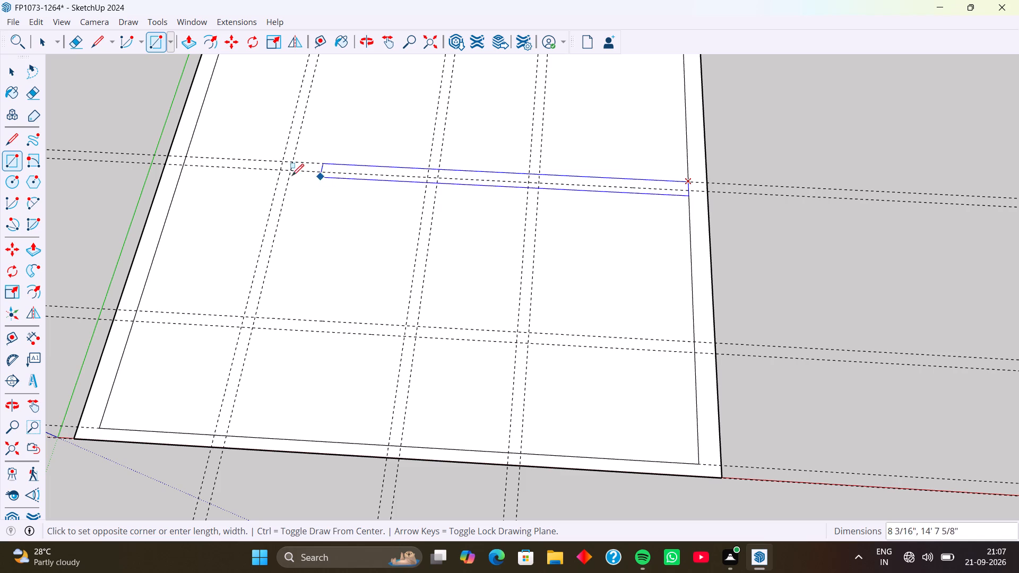
{"action": "left_click", "coordinate": [185, 164]}
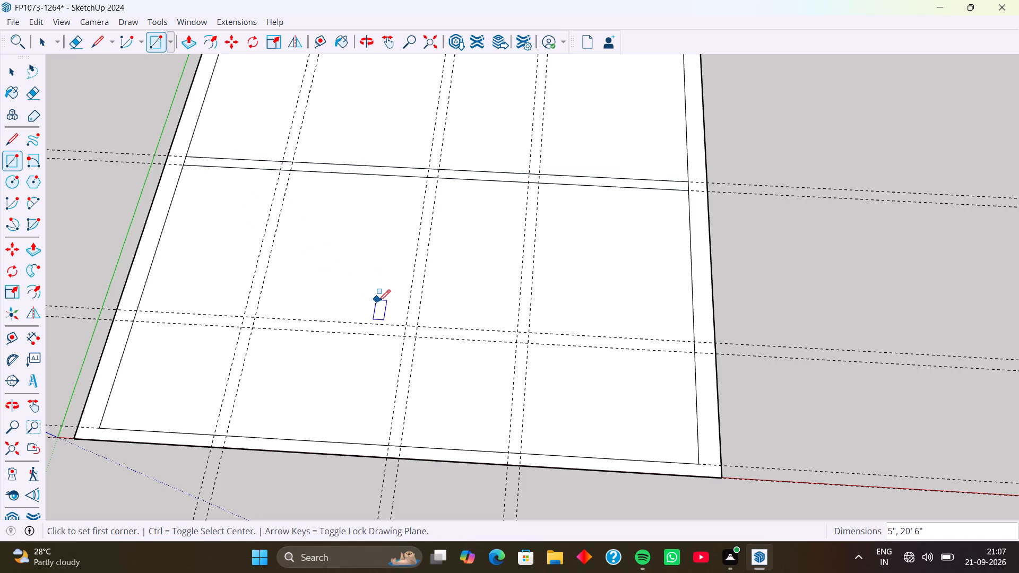
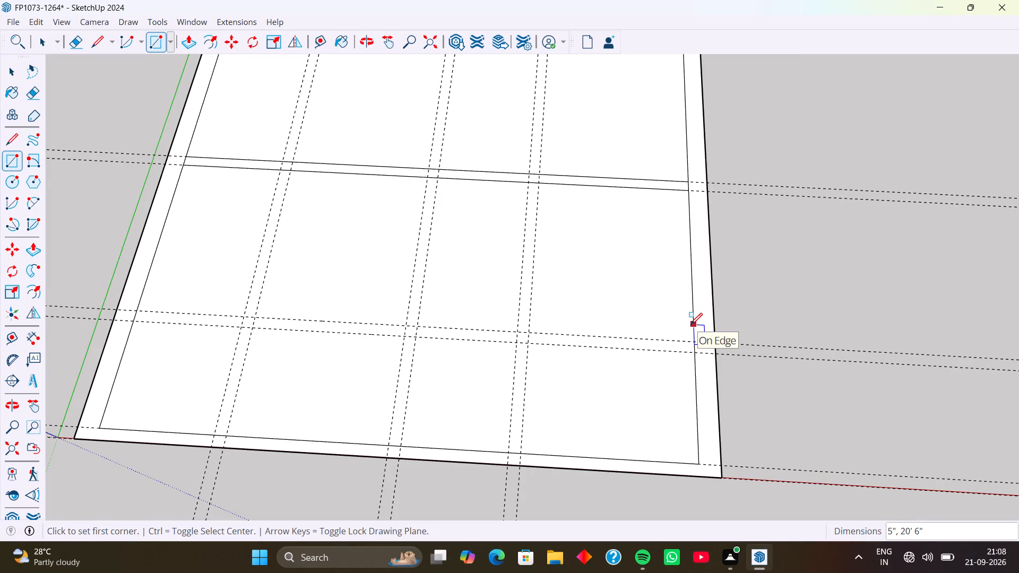
Draw a 5" partition rectangle between the outer wall's outer faces along the first crosswise guide pair from the red-axis outer wall.
{"action": "left_click", "coordinate": [714, 343]}
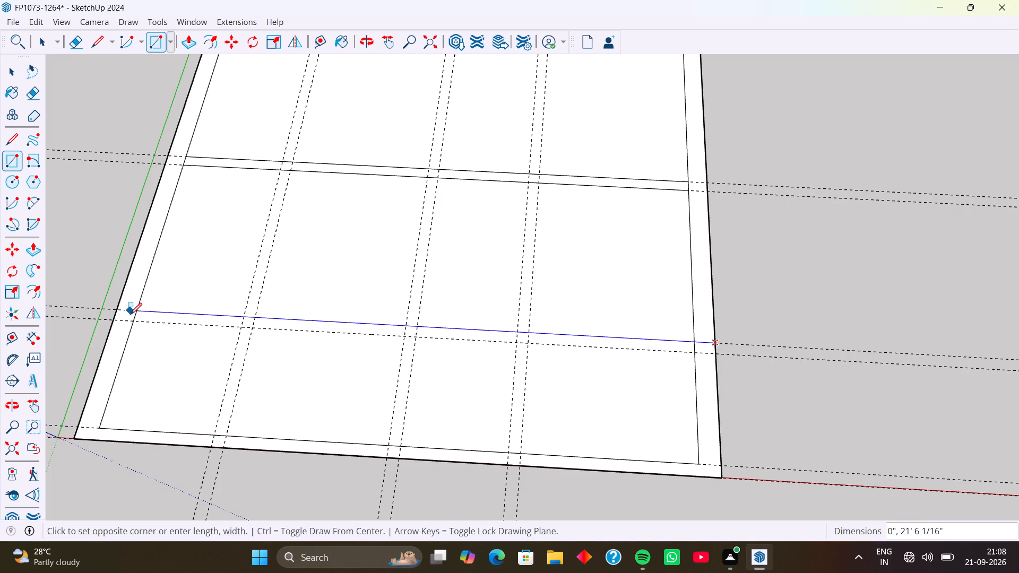
{"action": "scroll", "coordinate": [103, 317], "scroll_direction": "up", "scroll_amount": 7}
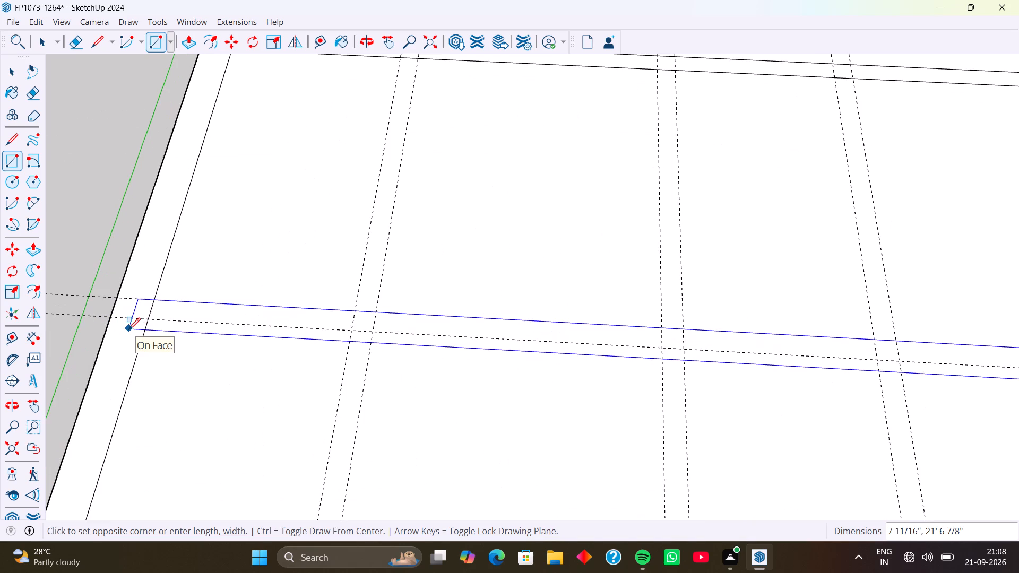
{"action": "left_click", "coordinate": [115, 315]}
Draw a small freehand rectangle beside the green-axis wall, in the room between the first and second crosswise partitions.
{"action": "left_click_drag", "start_coordinate": [232, 247], "coordinate": [262, 228]}
{"action": "left_click", "coordinate": [350, 203]}
Draw a 5" by 11' 4" partition rectangle along the middle lengthwise guides, from the second crosswise partition to the red-axis wall's outer face.
{"action": "scroll", "coordinate": [324, 199], "scroll_direction": "down", "scroll_amount": 4}
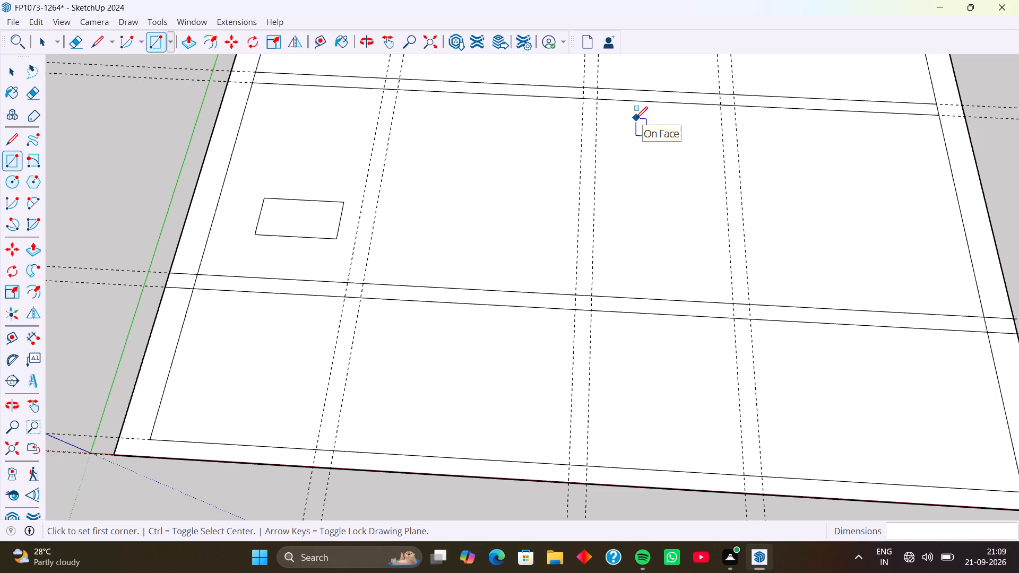
{"action": "left_click", "coordinate": [597, 97]}
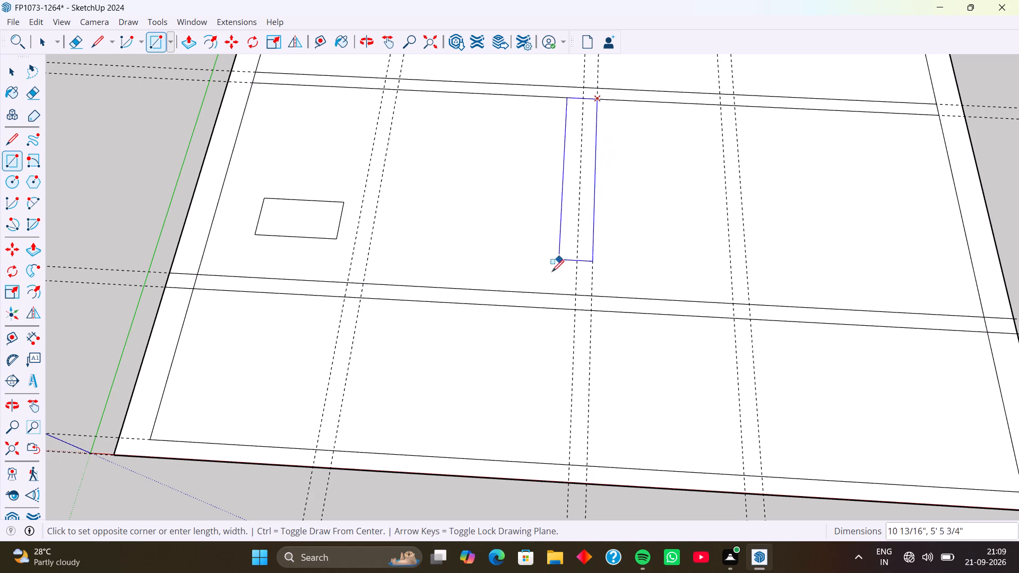
{"action": "left_click", "coordinate": [567, 482]}
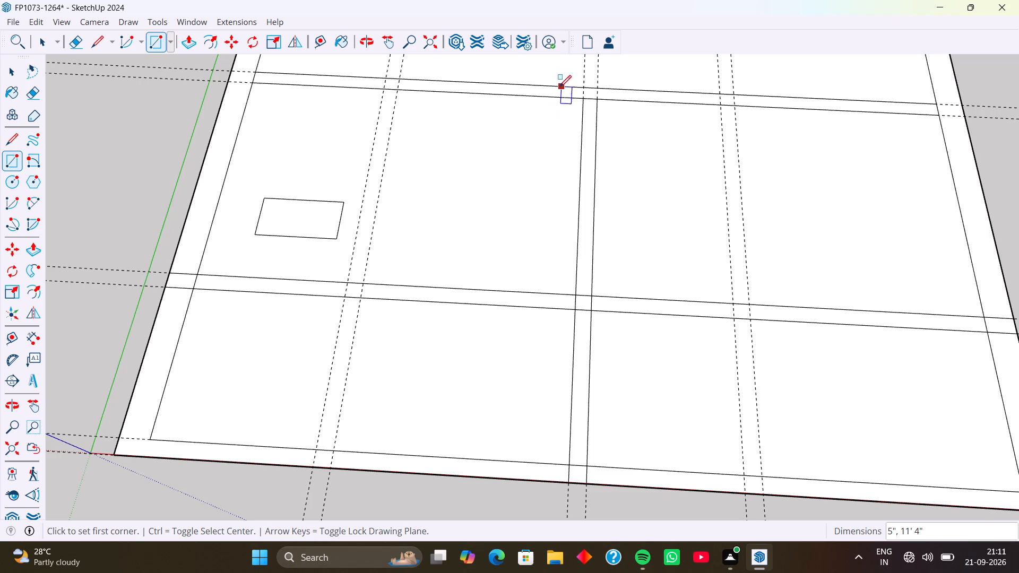
Draw a 5" by 11' 8" partition rectangle along the middle lengthwise guides, from the far middle partition's end to the second crosswise partition.
{"action": "scroll", "coordinate": [658, 196], "scroll_direction": "down", "scroll_amount": 7}
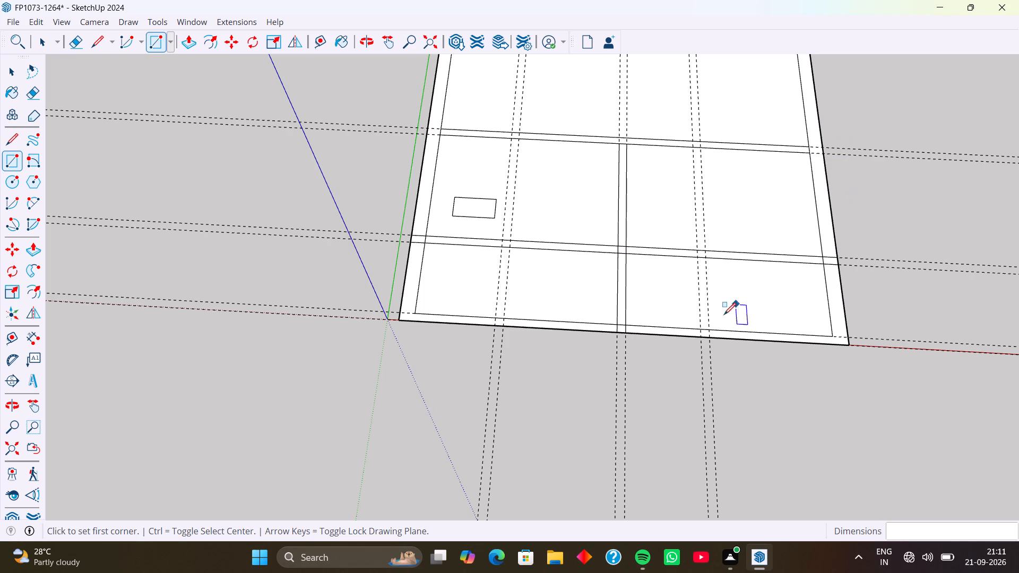
{"action": "scroll", "coordinate": [736, 388], "scroll_direction": "down", "scroll_amount": 1}
{"action": "scroll", "coordinate": [728, 254], "scroll_direction": "down", "scroll_amount": 5}
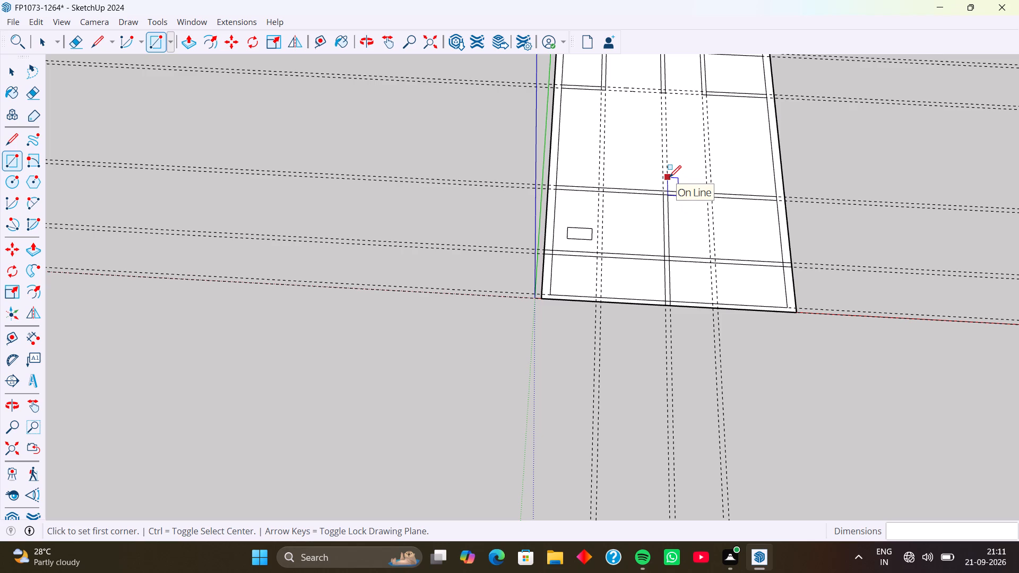
{"action": "scroll", "coordinate": [668, 173], "scroll_direction": "up", "scroll_amount": 4}
{"action": "scroll", "coordinate": [638, 105], "scroll_direction": "down", "scroll_amount": 11}
{"action": "scroll", "coordinate": [631, 72], "scroll_direction": "up", "scroll_amount": 10}
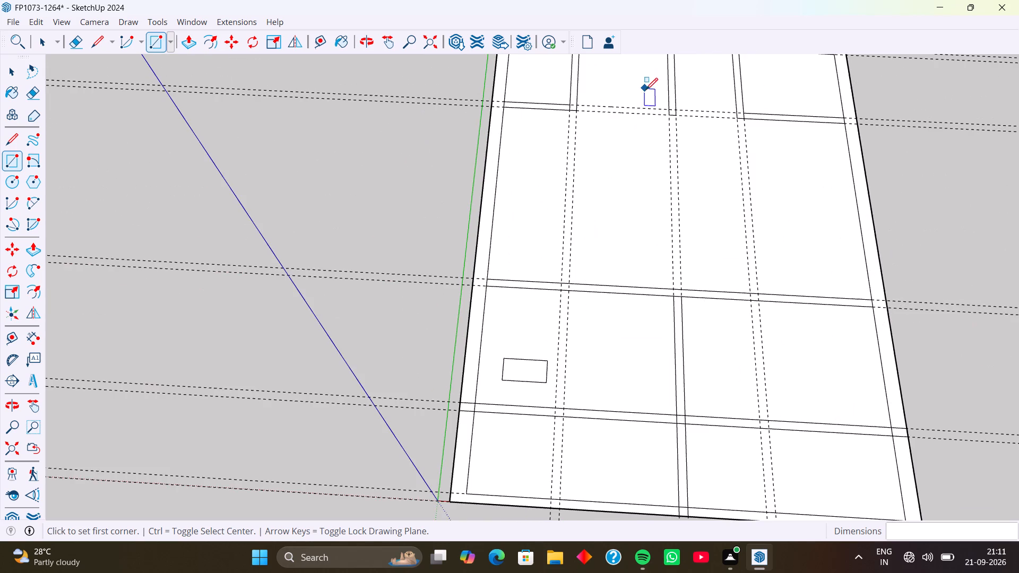
{"action": "scroll", "coordinate": [658, 101], "scroll_direction": "up", "scroll_amount": 5}
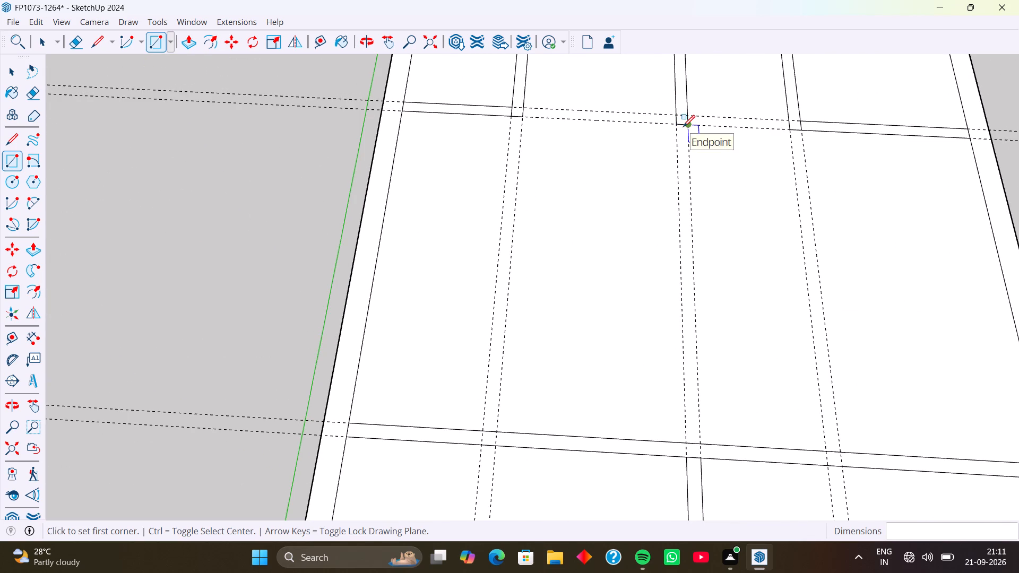
{"action": "left_click", "coordinate": [674, 127]}
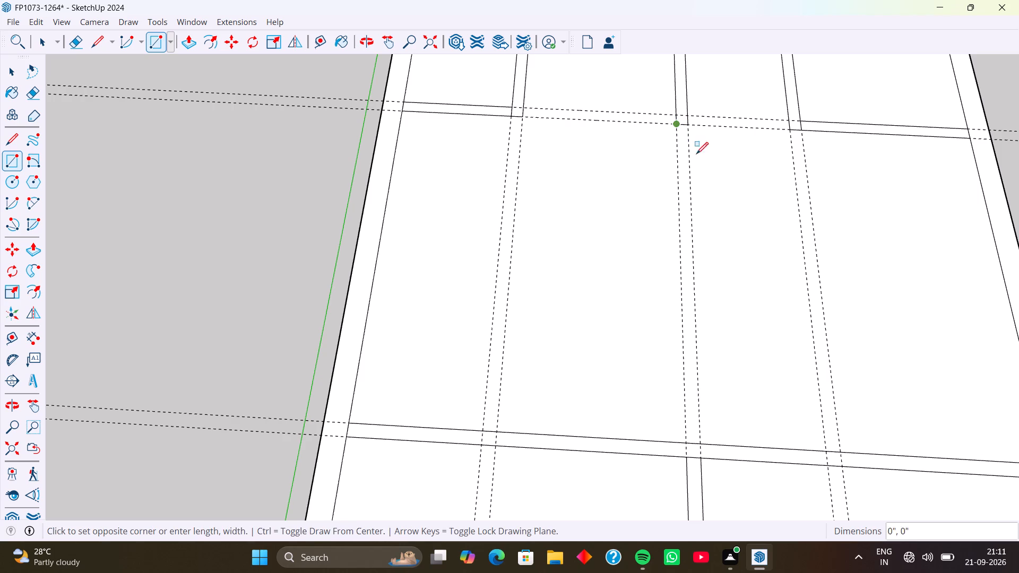
{"action": "left_click", "coordinate": [704, 442]}
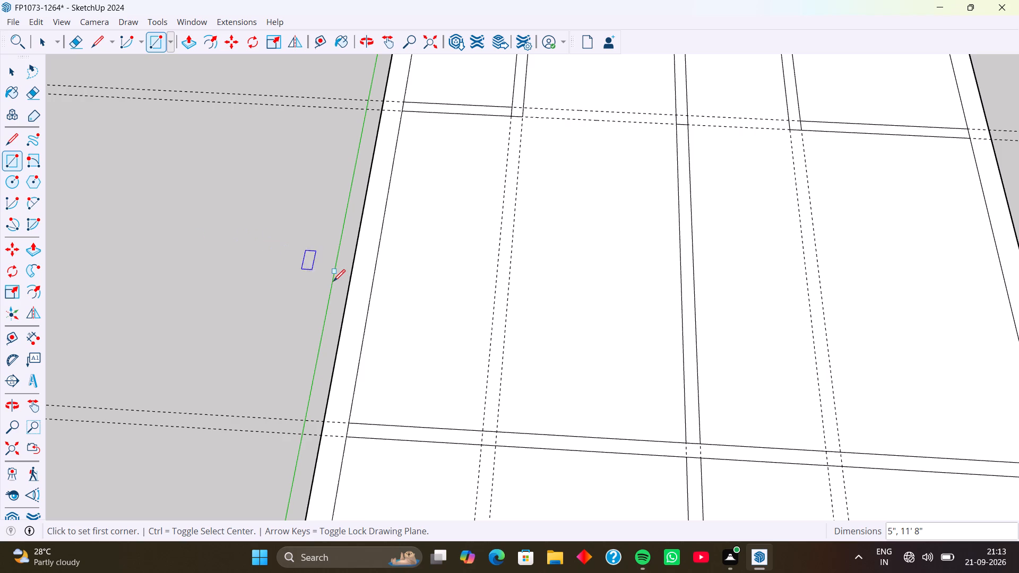
Delete the floor faces of the two large L-shaped rooms on either side of the middle partition, beyond the second crosswise partition.
{"action": "scroll", "coordinate": [400, 268], "scroll_direction": "down", "scroll_amount": 5}
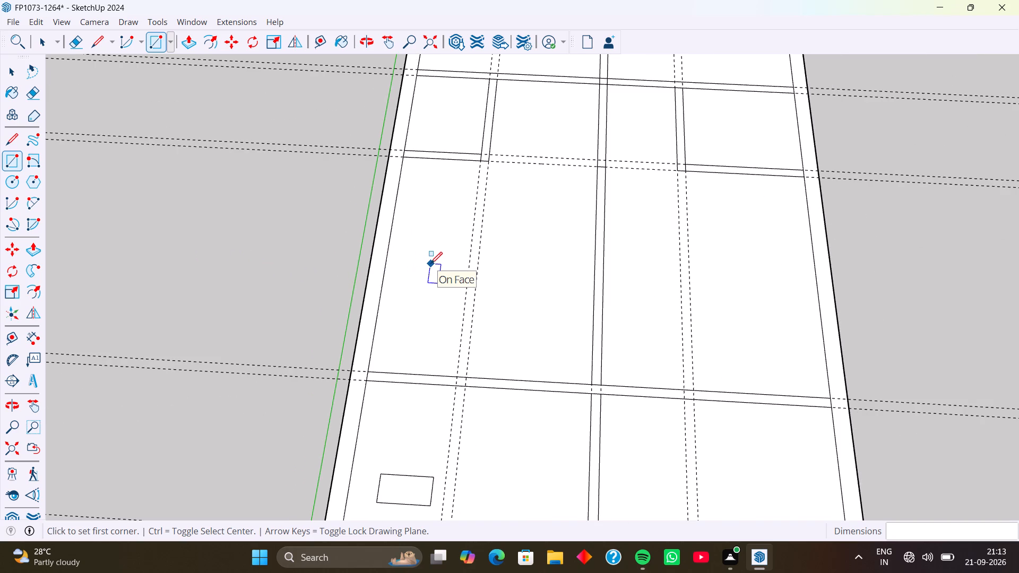
{"action": "key", "text": "space"}
{"action": "left_click", "coordinate": [430, 264]}
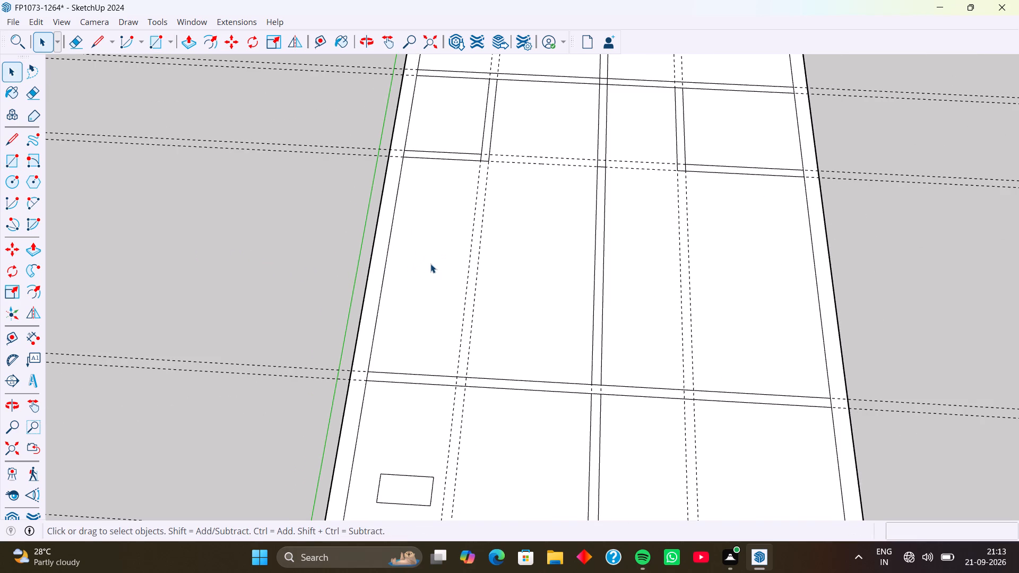
{"action": "key", "text": "Delete"}
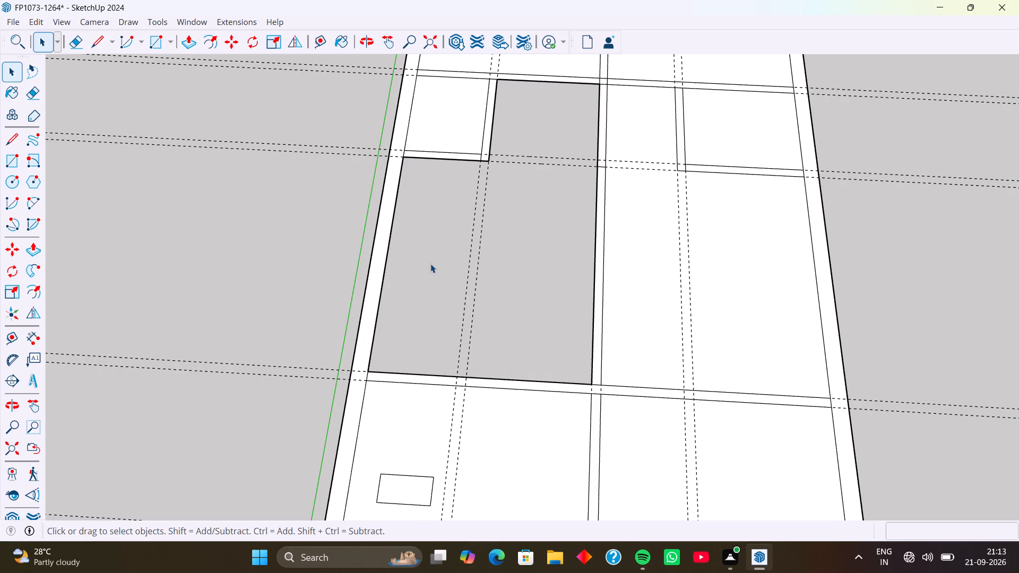
{"action": "left_click", "coordinate": [655, 241]}
{"action": "key", "text": "Delete"}
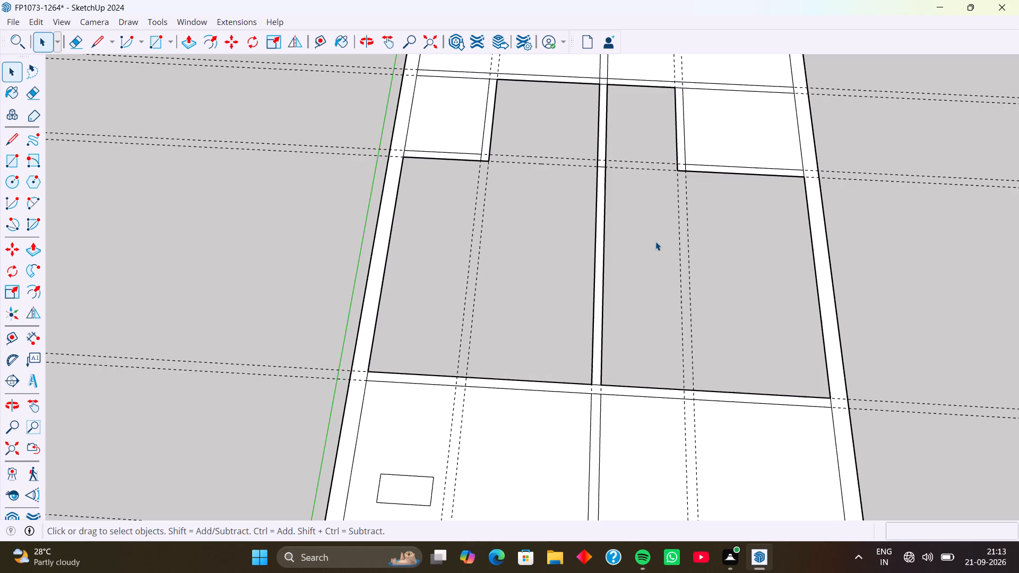
Delete the floor faces of the two rooms between the first and second crosswise partitions, including the small rectangle's face.
{"action": "scroll", "coordinate": [712, 244], "scroll_direction": "down", "scroll_amount": 3}
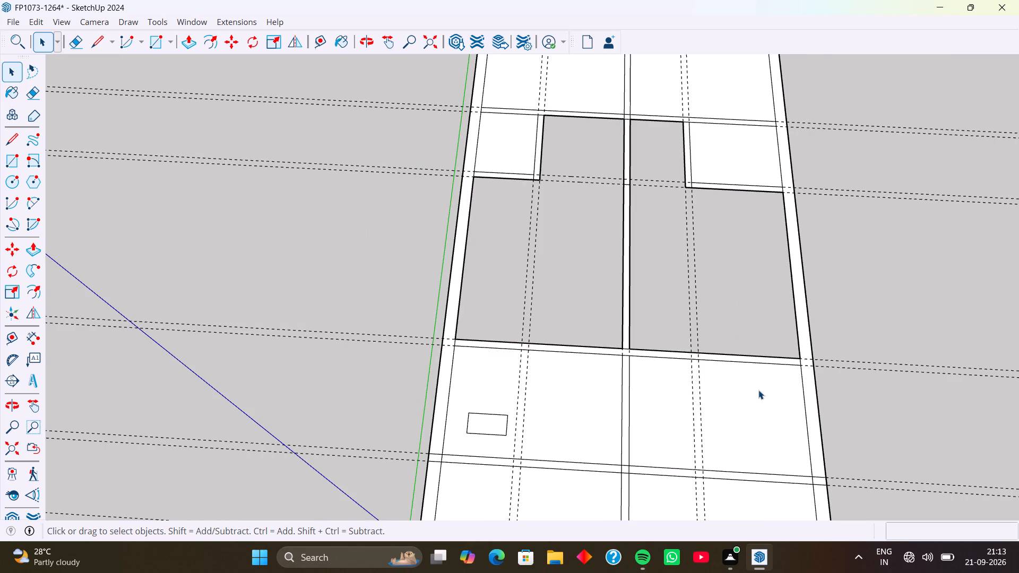
{"action": "left_click", "coordinate": [758, 390]}
{"action": "key", "text": "Delete"}
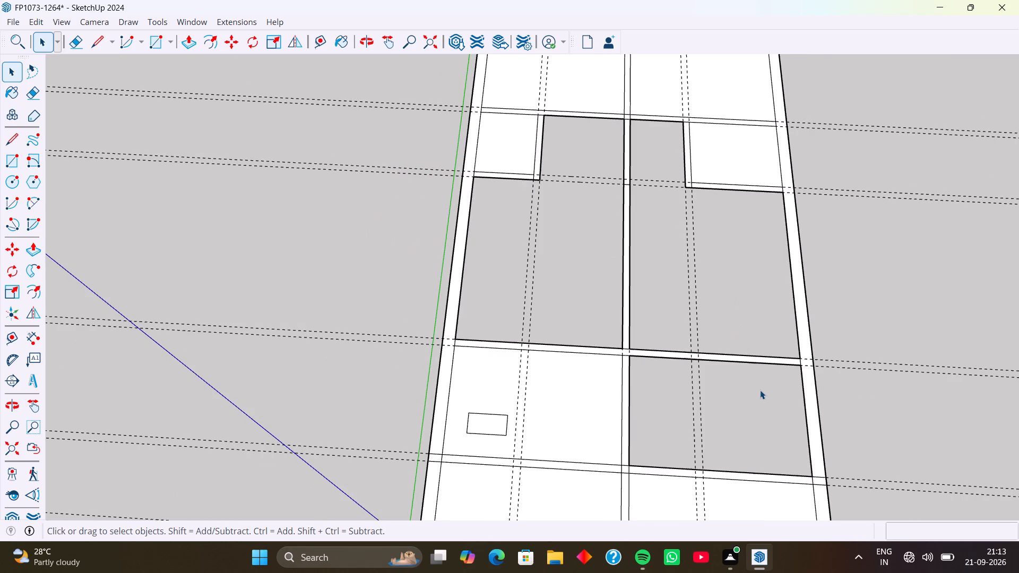
{"action": "left_click", "coordinate": [546, 435]}
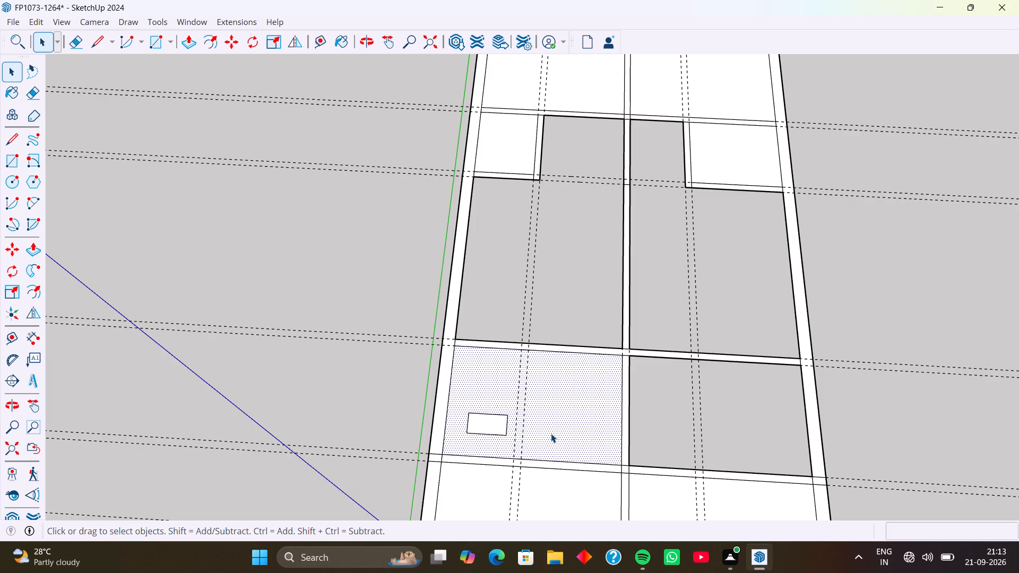
{"action": "key", "text": "Delete"}
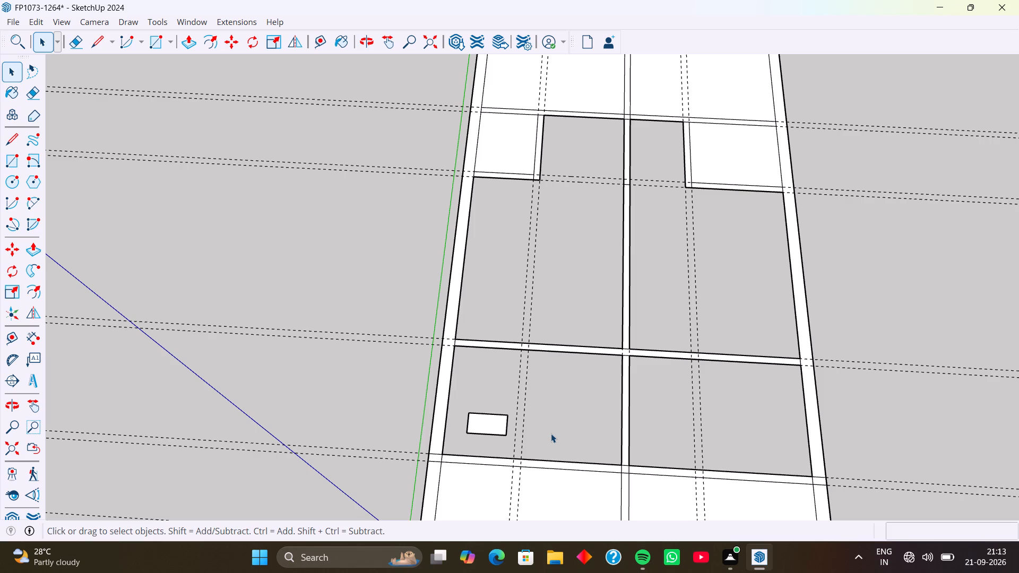
{"action": "left_click", "coordinate": [489, 428]}
{"action": "key", "text": "Delete"}
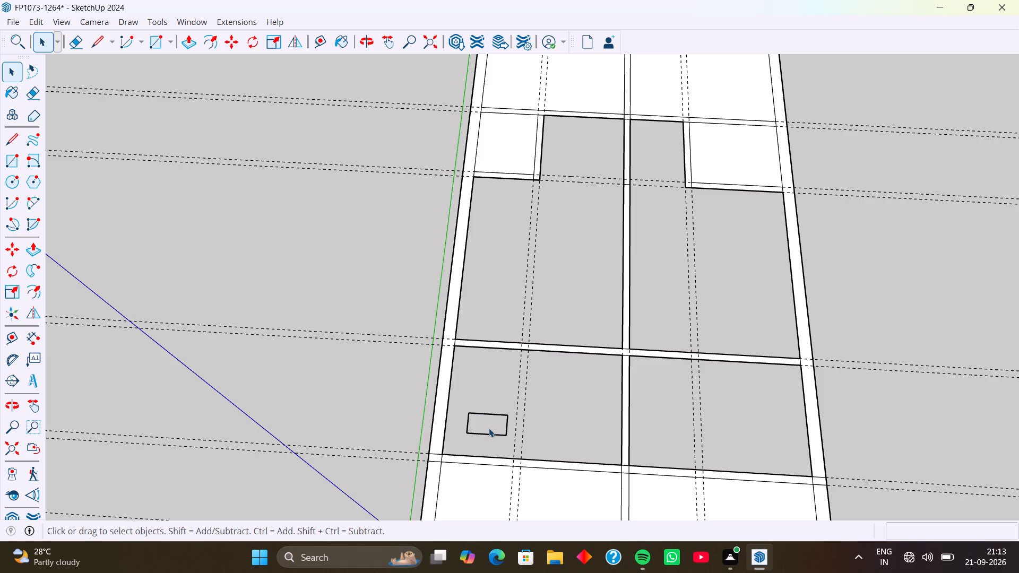
Delete the floor faces of the two rooms between the first crosswise partition and the red-axis outer wall.
{"action": "scroll", "coordinate": [544, 218], "scroll_direction": "down", "scroll_amount": 3}
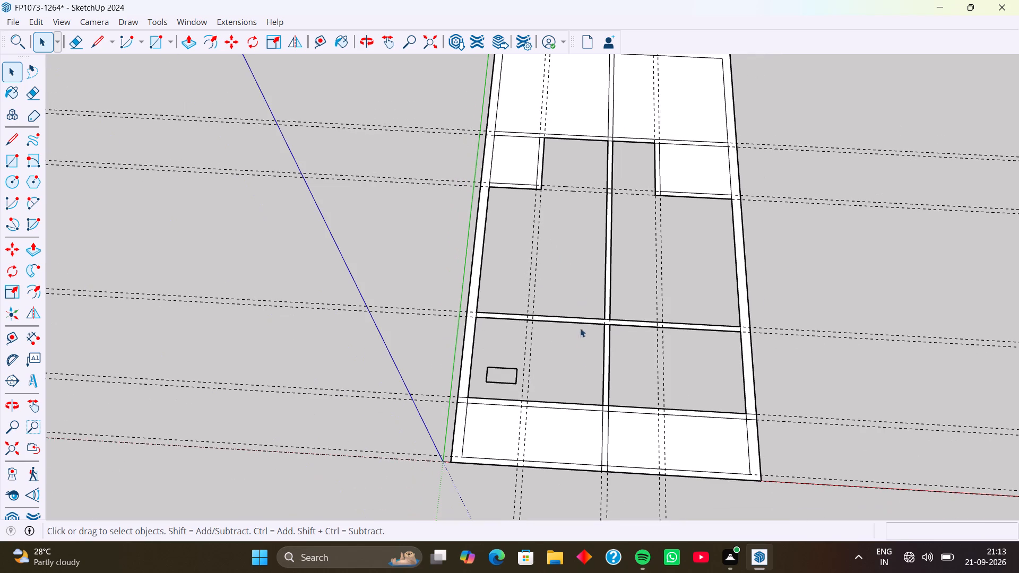
{"action": "left_click", "coordinate": [574, 444]}
{"action": "key", "text": "Delete"}
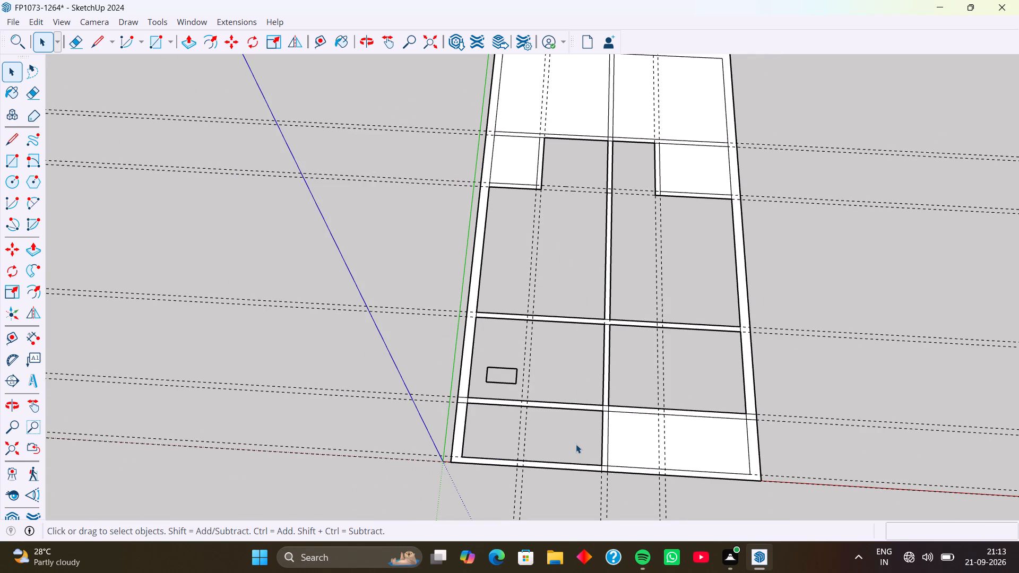
{"action": "left_click", "coordinate": [677, 440]}
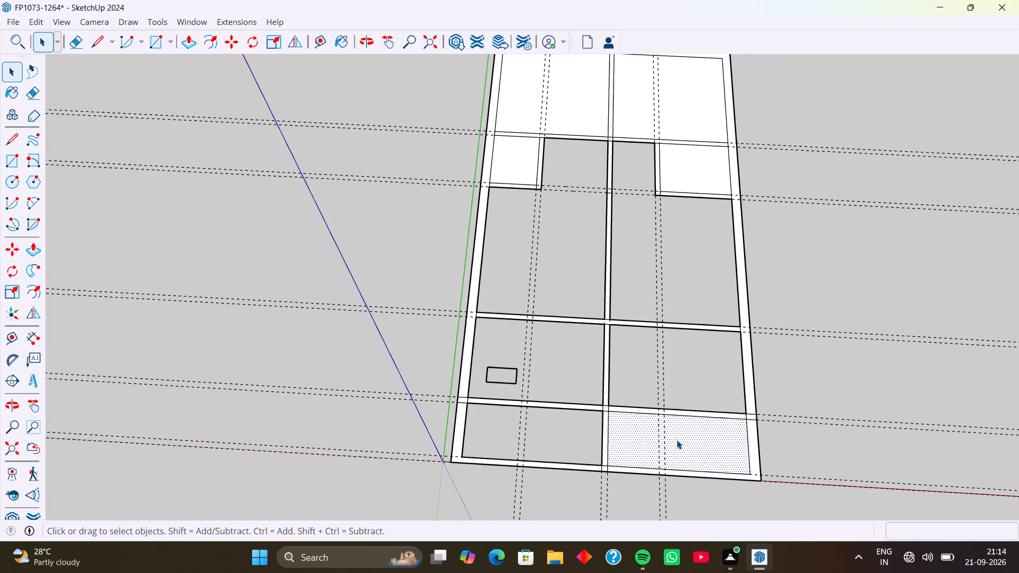
{"action": "key", "text": "Delete"}
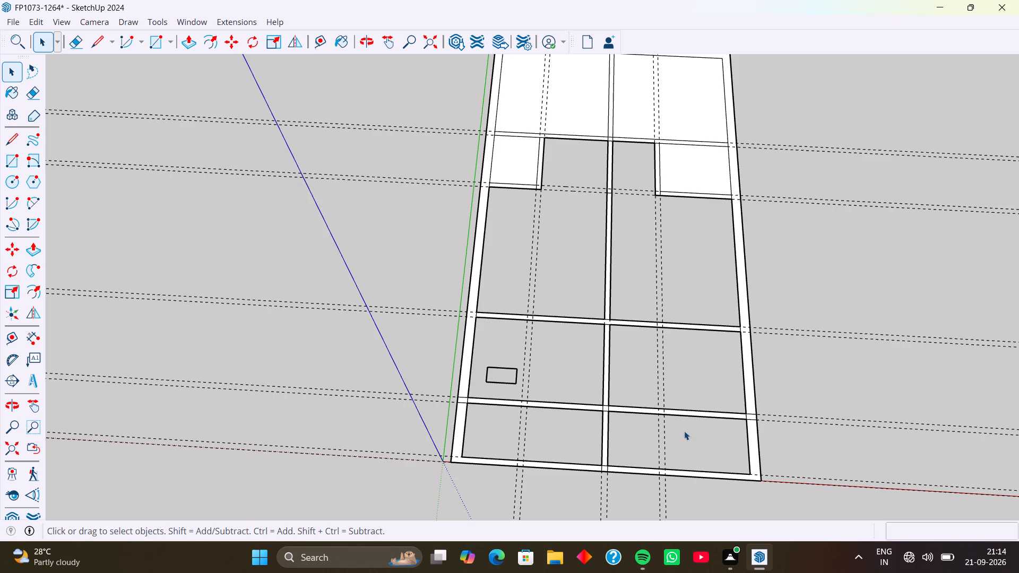
Delete the floor faces of the two rooms at the far end of the plan, on both sides of the middle partition.
{"action": "scroll", "coordinate": [776, 118], "scroll_direction": "up", "scroll_amount": 5}
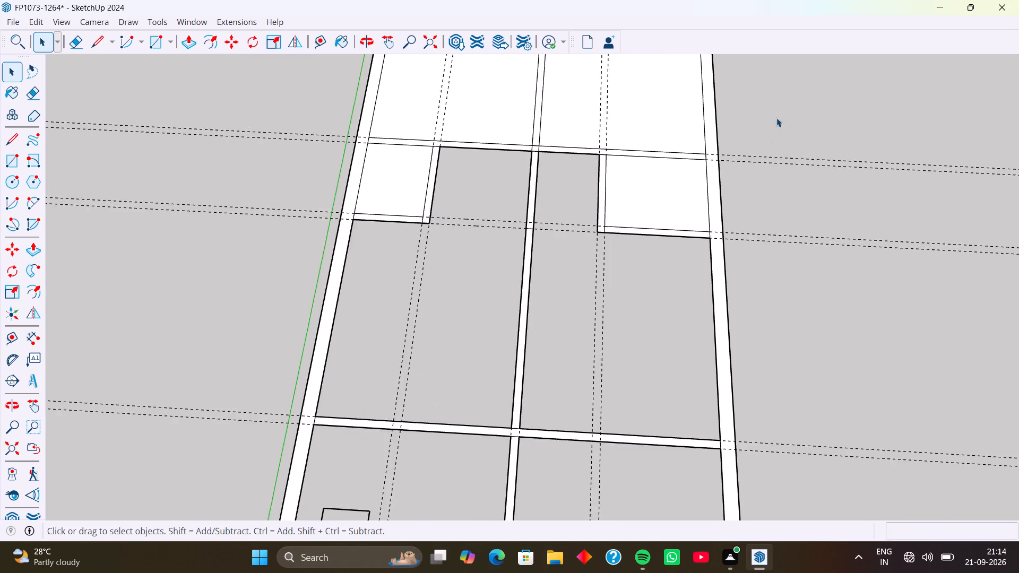
{"action": "scroll", "coordinate": [776, 118], "scroll_direction": "down", "scroll_amount": 12}
{"action": "scroll", "coordinate": [739, 64], "scroll_direction": "up", "scroll_amount": 7}
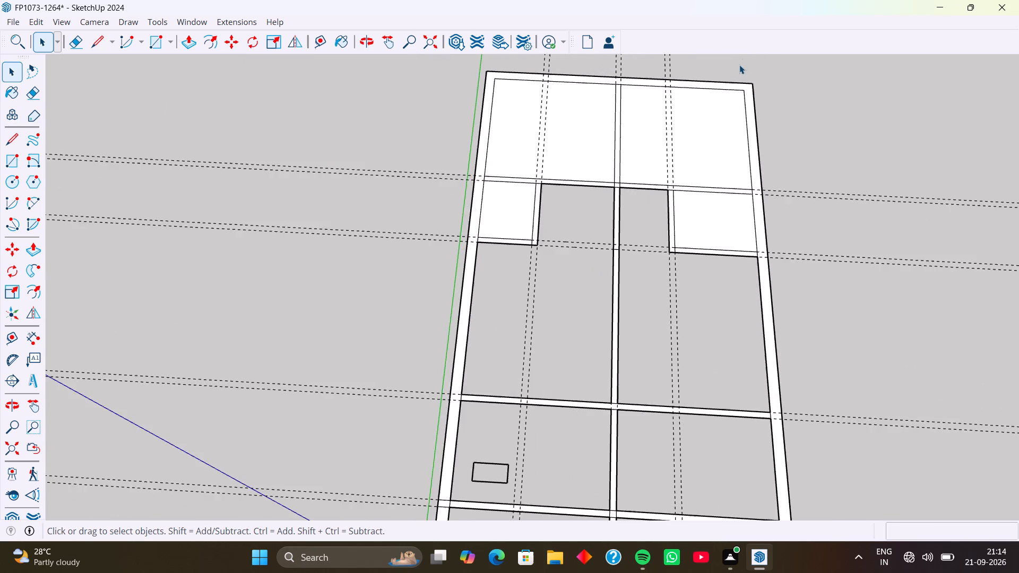
{"action": "scroll", "coordinate": [739, 65], "scroll_direction": "up", "scroll_amount": 6}
{"action": "left_click_drag", "start_coordinate": [689, 205], "coordinate": [698, 214]}
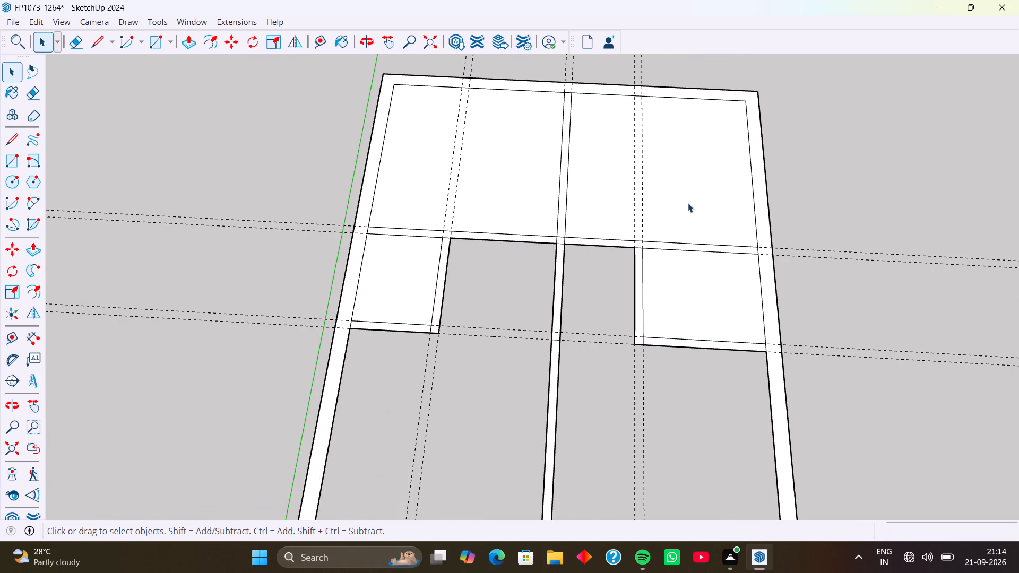
{"action": "key", "text": "Delete"}
{"action": "left_click", "coordinate": [711, 189]}
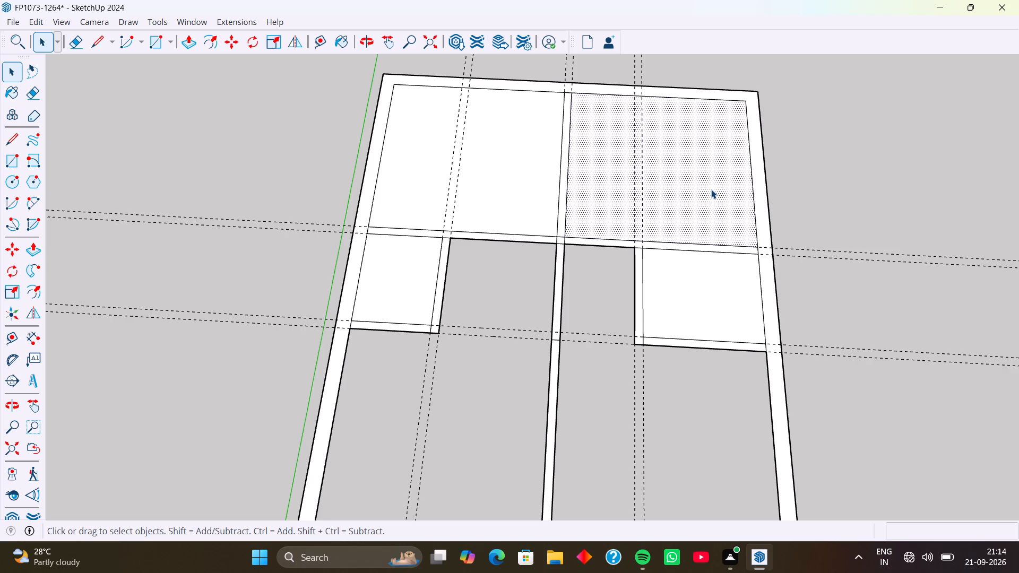
{"action": "key", "text": "Delete"}
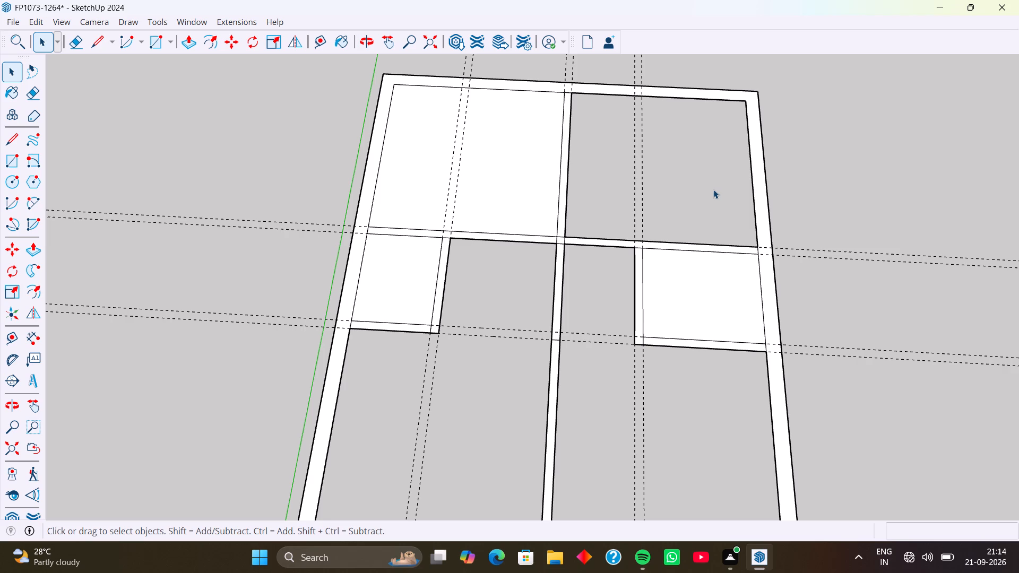
{"action": "left_click", "coordinate": [474, 177]}
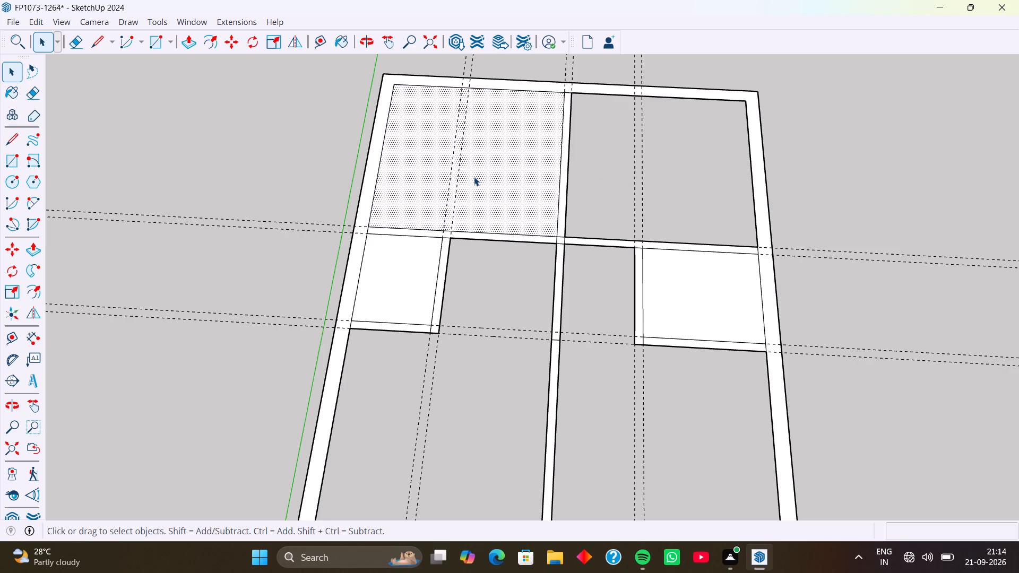
{"action": "key", "text": "Delete"}
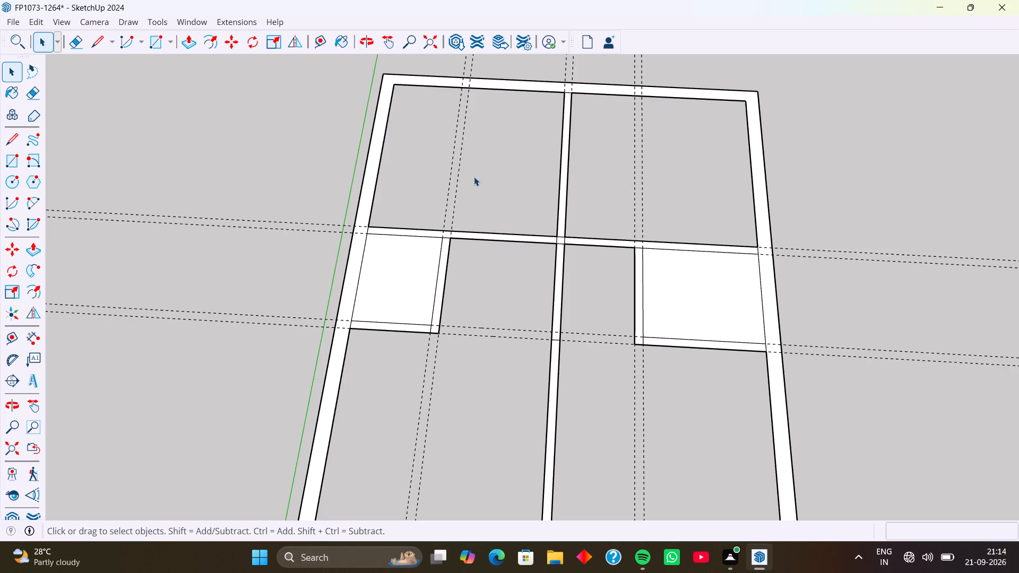
Delete the floor faces of the two small enclosed rooms that adjoin the outer side walls below the far crosswise partition.
{"action": "left_click_drag", "start_coordinate": [407, 271], "coordinate": [417, 276]}
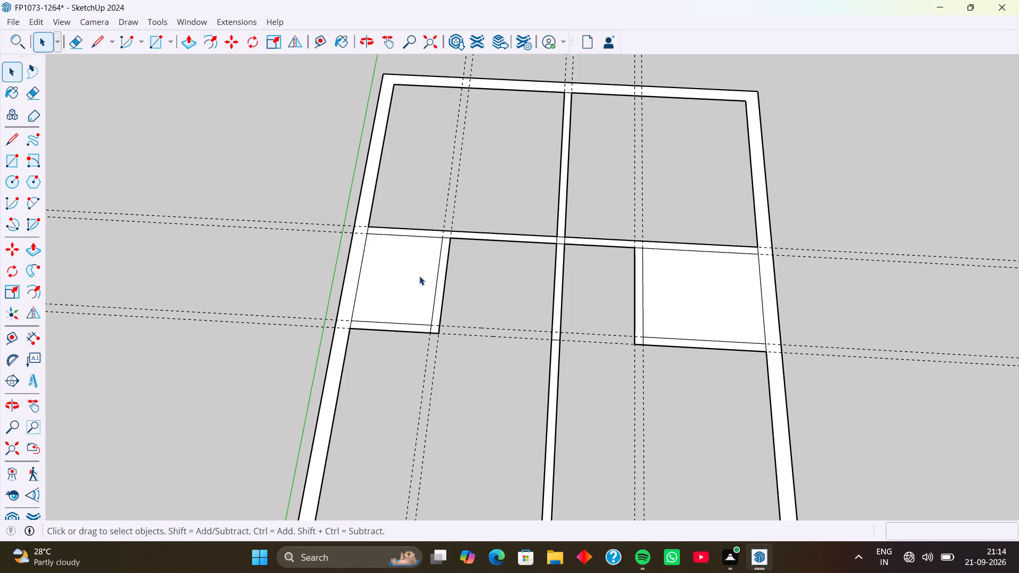
{"action": "left_click", "coordinate": [419, 276]}
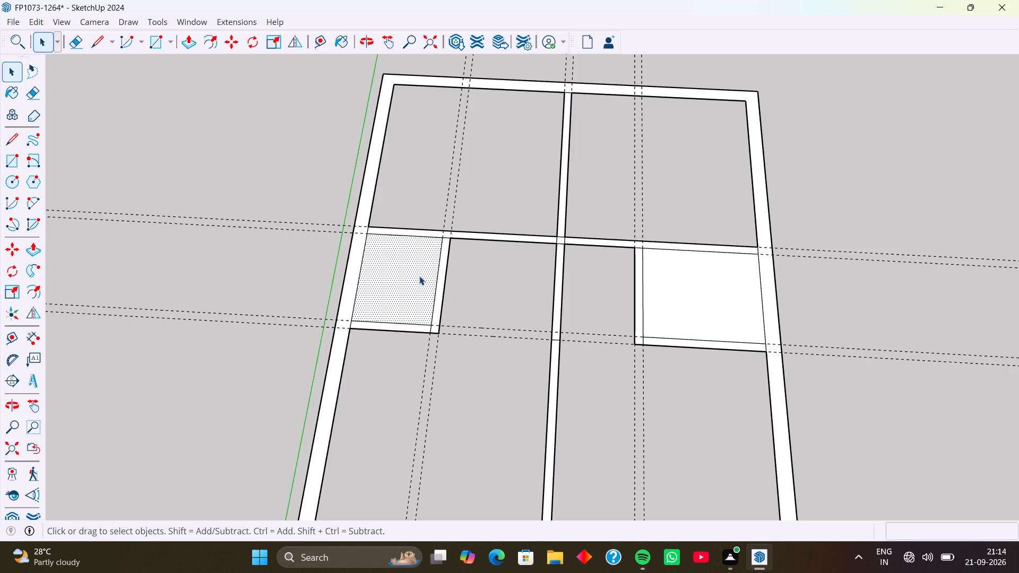
{"action": "key", "text": "Delete"}
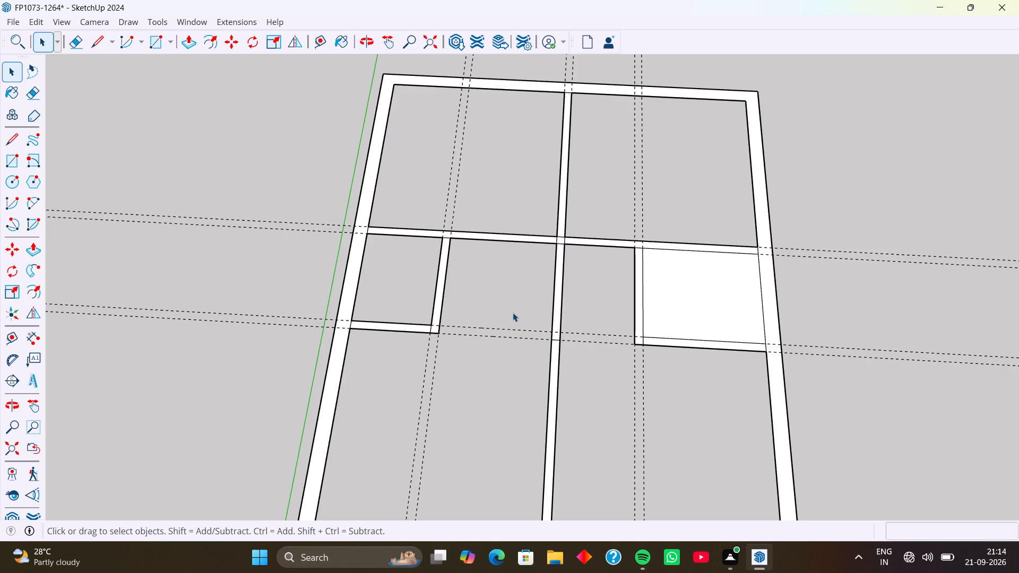
{"action": "left_click", "coordinate": [733, 311]}
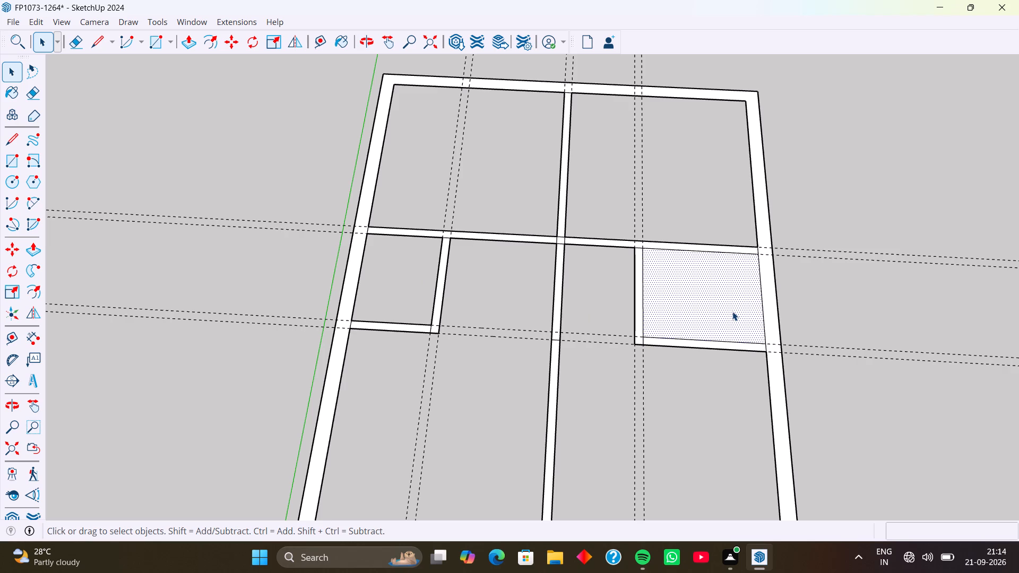
{"action": "key", "text": "Delete"}
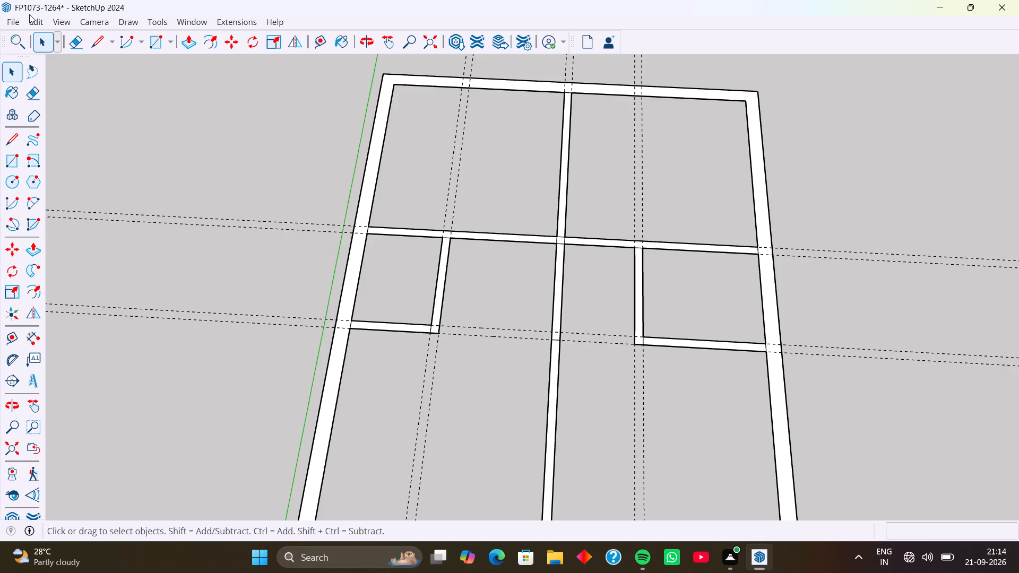
Delete all guides in the model.
{"action": "left_click", "coordinate": [43, 24]}
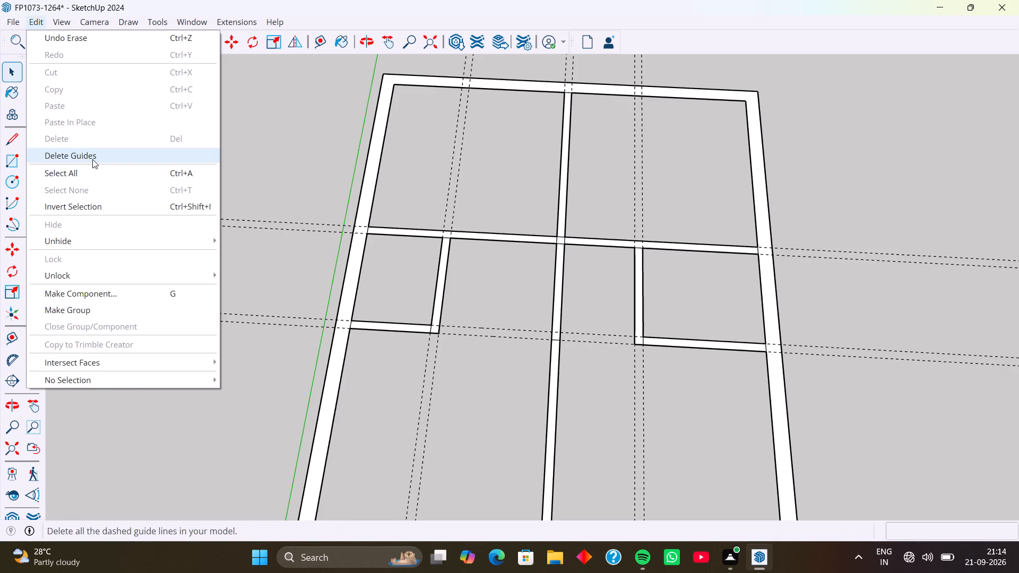
{"action": "left_click", "coordinate": [92, 159]}
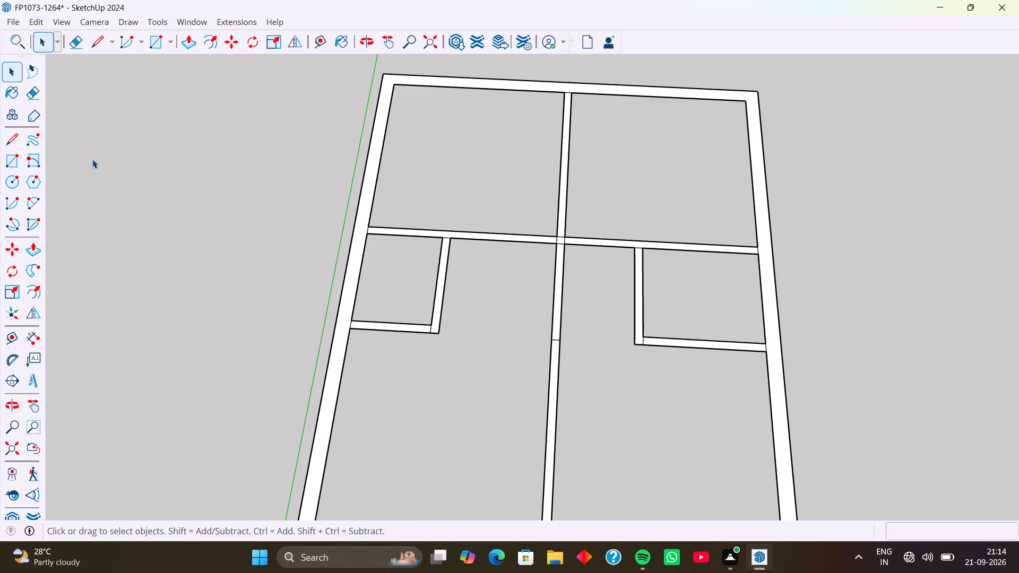
Erase the seam line where the small room's short crosswise partition joins the outer wall along the green axis.
{"action": "left_click", "coordinate": [72, 47]}
{"action": "scroll", "coordinate": [376, 323], "scroll_direction": "up", "scroll_amount": 7}
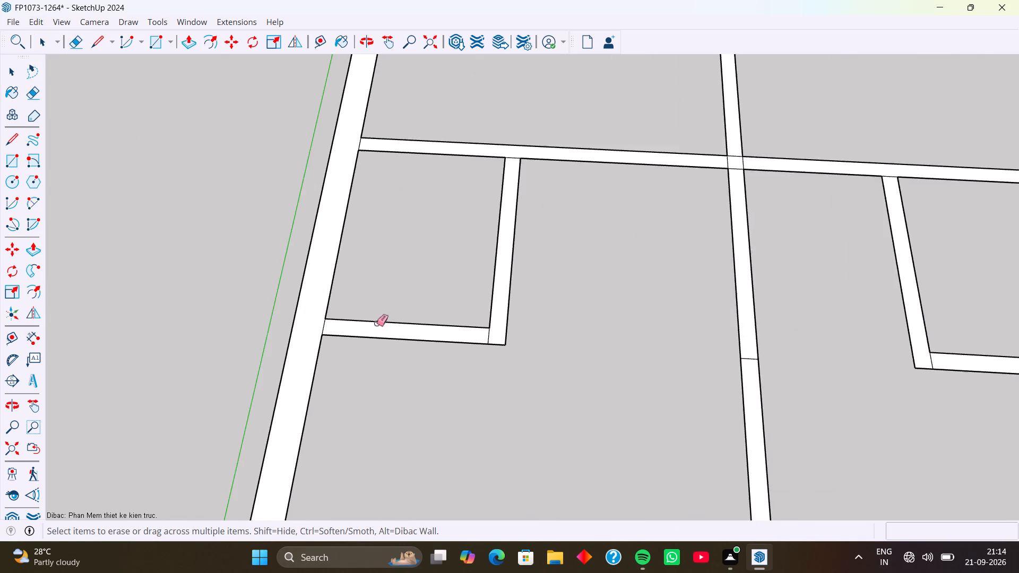
{"action": "scroll", "coordinate": [376, 323], "scroll_direction": "up", "scroll_amount": 12}
{"action": "left_click", "coordinate": [203, 311]}
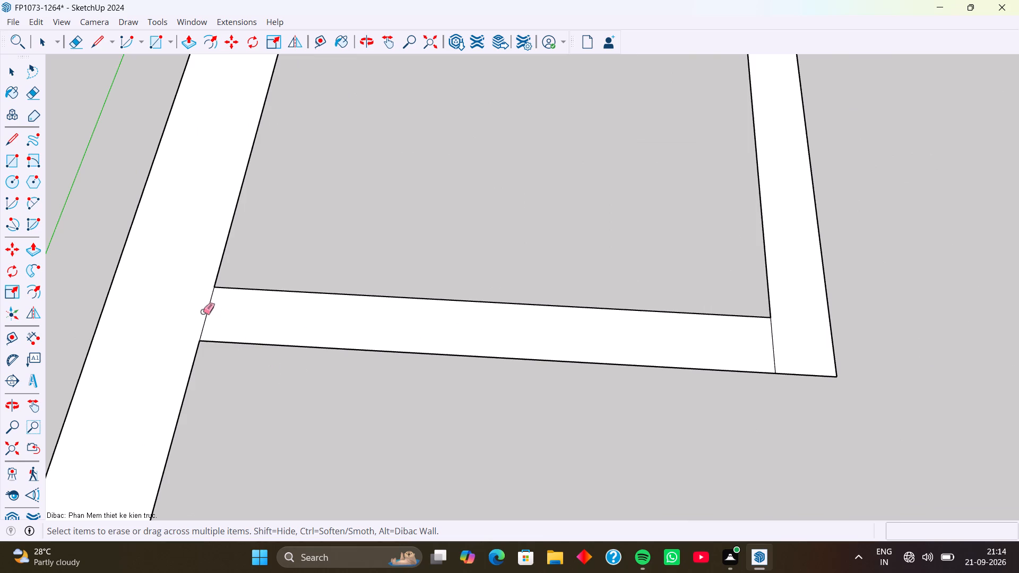
{"action": "left_click_drag", "start_coordinate": [210, 309], "coordinate": [177, 315]}
Erase the leftover line crossing the middle partition between the two small rooms.
{"action": "scroll", "coordinate": [460, 280], "scroll_direction": "down", "scroll_amount": 20}
{"action": "scroll", "coordinate": [460, 280], "scroll_direction": "down", "scroll_amount": 12}
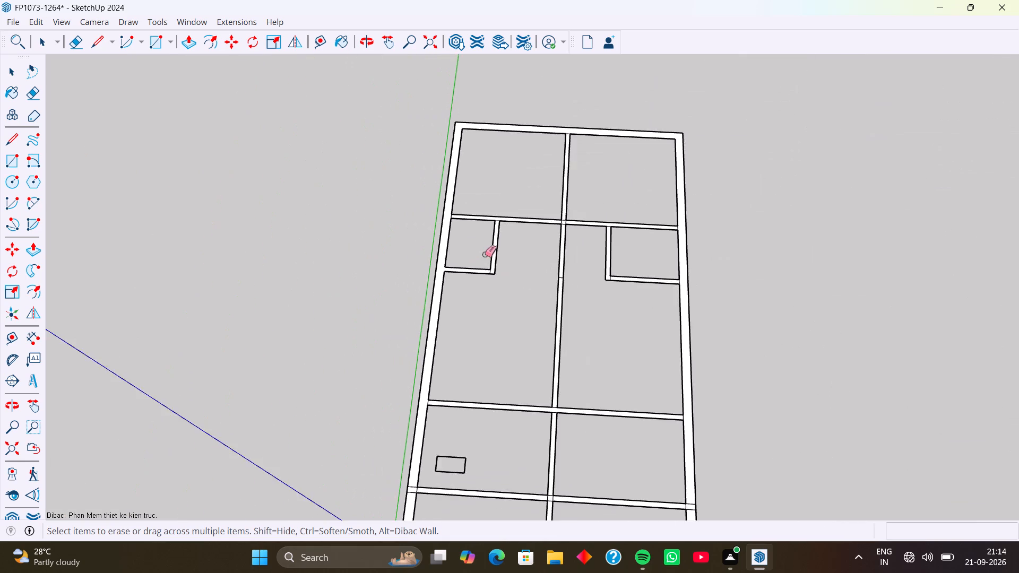
{"action": "scroll", "coordinate": [485, 254], "scroll_direction": "down", "scroll_amount": 6}
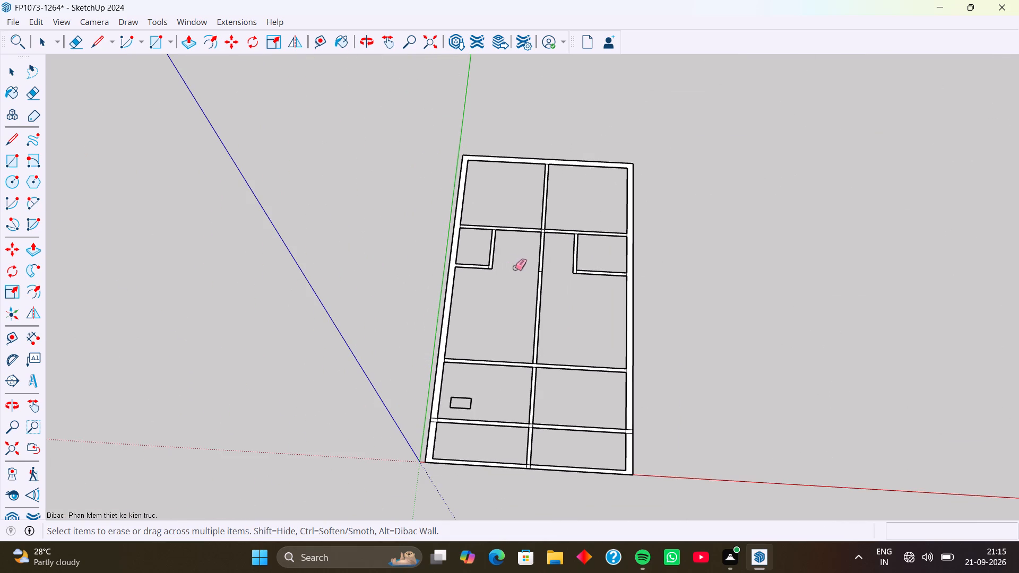
{"action": "scroll", "coordinate": [523, 267], "scroll_direction": "up", "scroll_amount": 18}
{"action": "middle_click", "coordinate": [526, 279]}
{"action": "scroll", "coordinate": [602, 320], "scroll_direction": "up", "scroll_amount": 7}
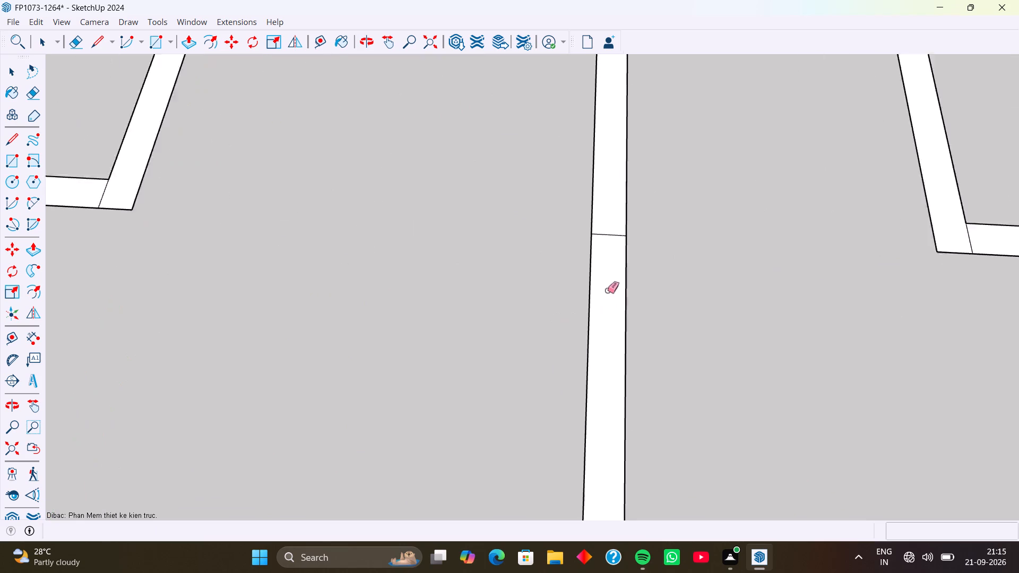
{"action": "scroll", "coordinate": [607, 290], "scroll_direction": "up", "scroll_amount": 7}
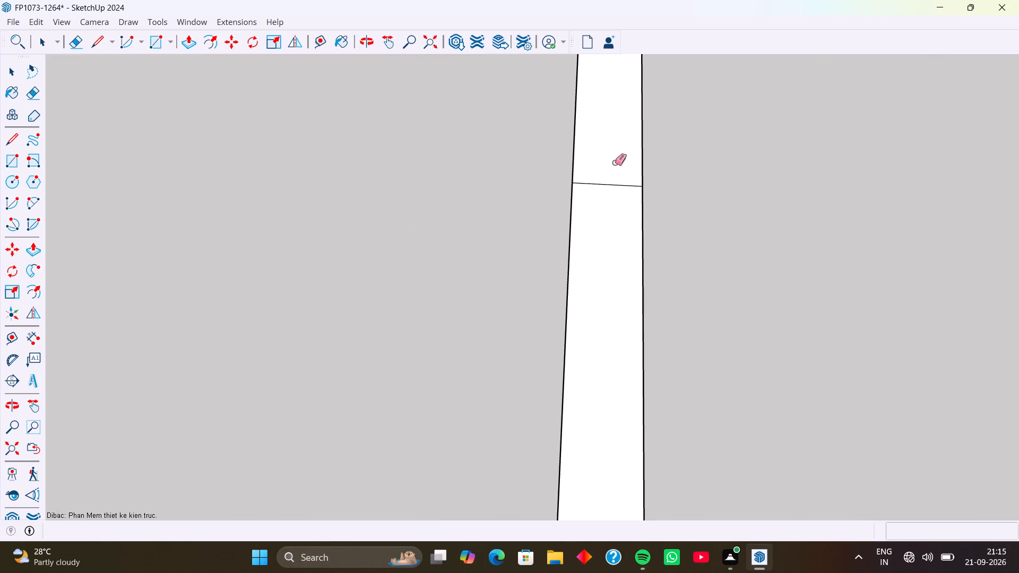
{"action": "left_click_drag", "start_coordinate": [615, 162], "coordinate": [635, 213]}
{"action": "left_click_drag", "start_coordinate": [603, 153], "coordinate": [608, 222]}
{"action": "scroll", "coordinate": [574, 229], "scroll_direction": "down", "scroll_amount": 7}
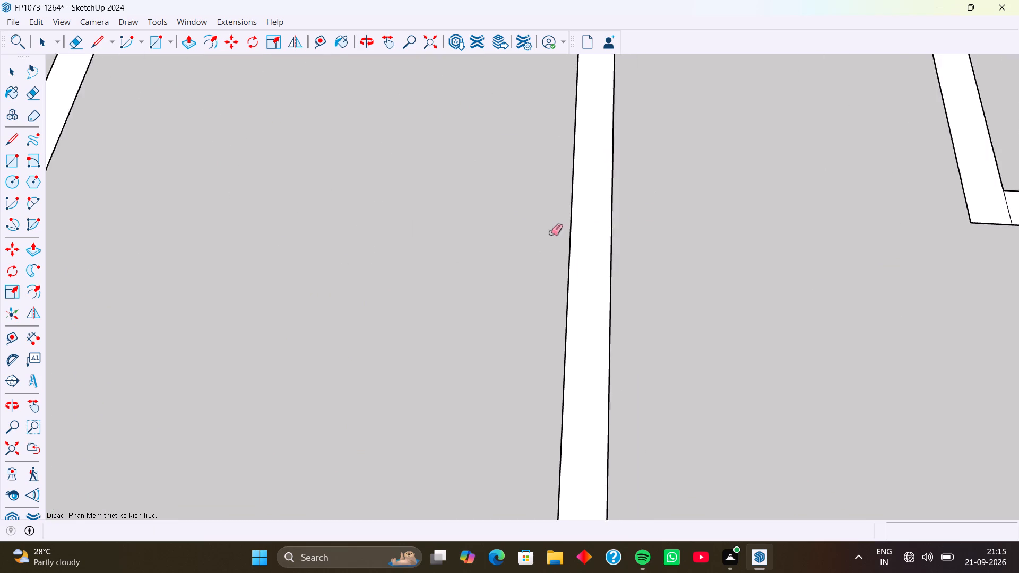
{"action": "scroll", "coordinate": [551, 232], "scroll_direction": "down", "scroll_amount": 20}
{"action": "scroll", "coordinate": [551, 232], "scroll_direction": "down", "scroll_amount": 13}
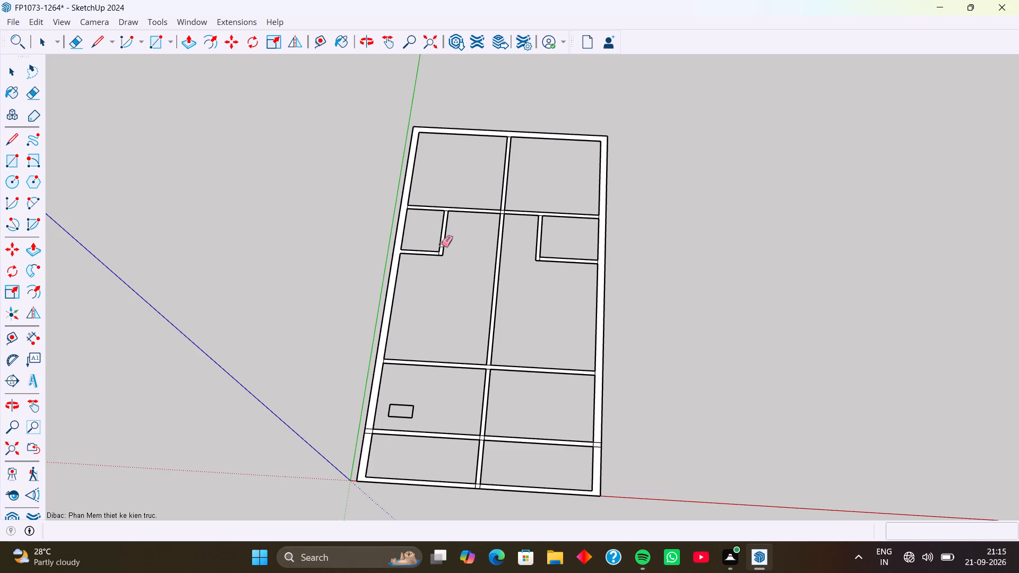
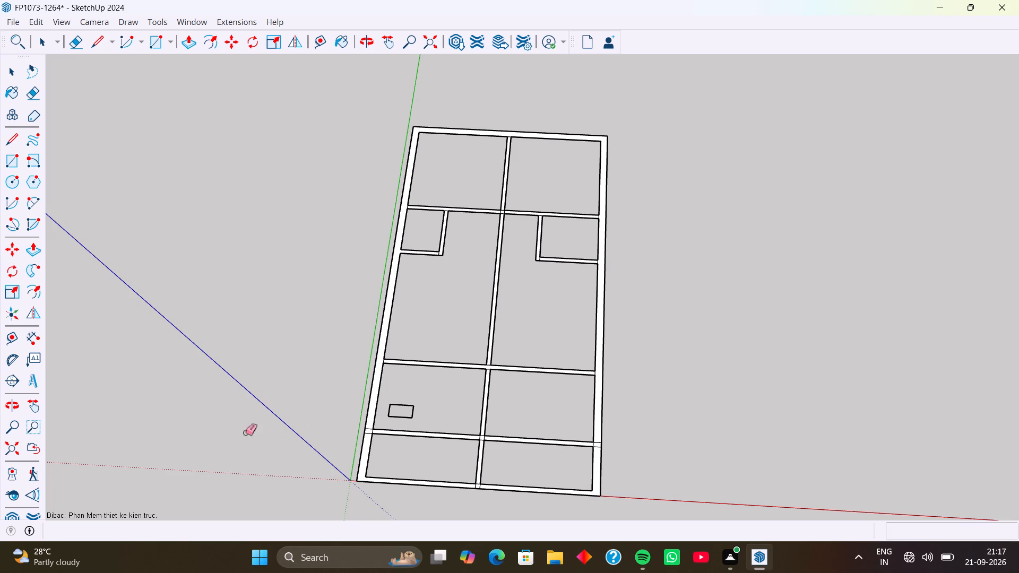
Erase the small stray rectangle inside the room along the green axis, between the two crosswise partitions nearest the origin.
{"action": "scroll", "coordinate": [398, 402], "scroll_direction": "up", "scroll_amount": 7}
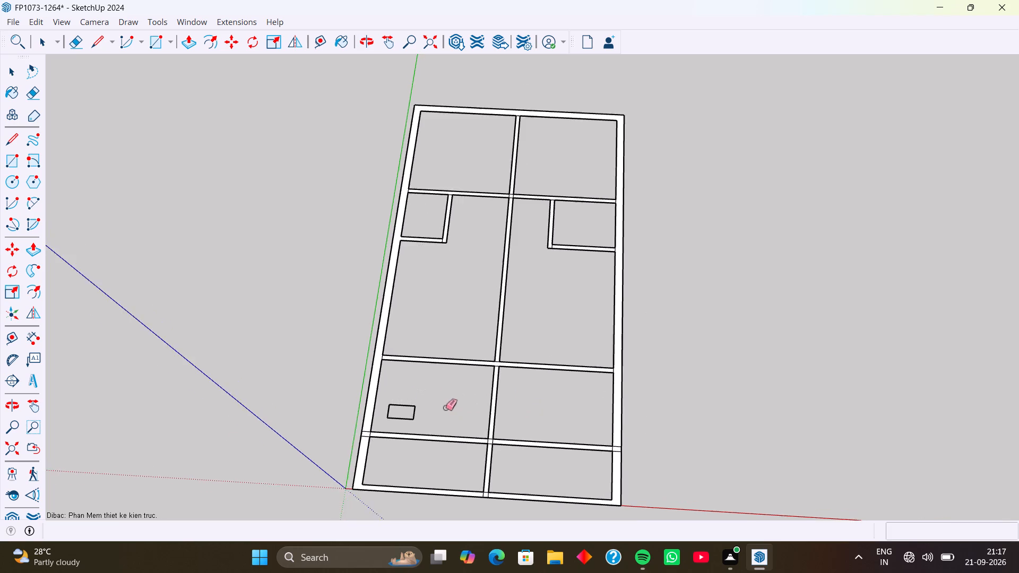
{"action": "scroll", "coordinate": [424, 411], "scroll_direction": "up", "scroll_amount": 7}
{"action": "left_click_drag", "start_coordinate": [427, 385], "coordinate": [410, 412]}
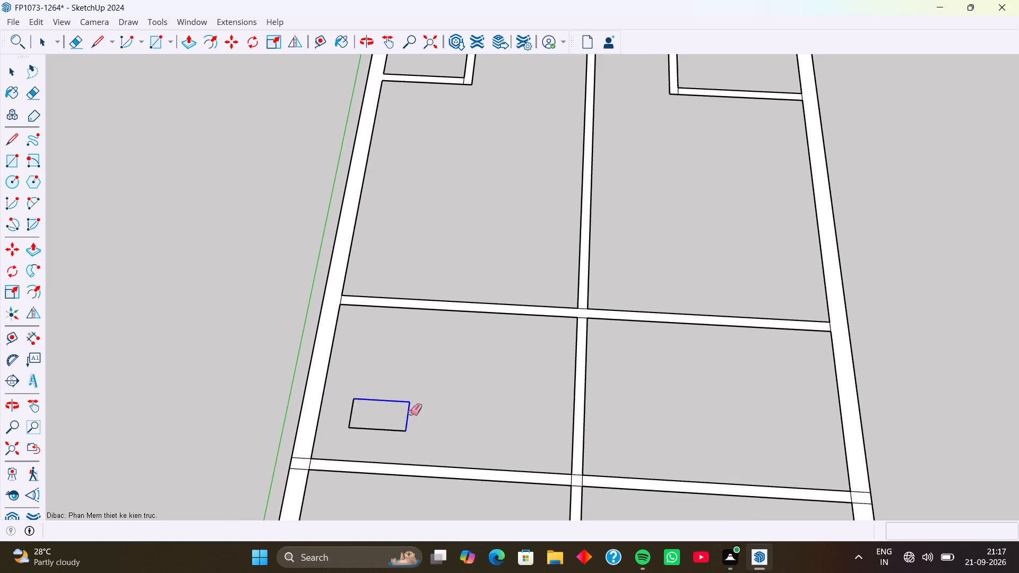
{"action": "left_click_drag", "start_coordinate": [410, 412], "coordinate": [409, 414]}
{"action": "left_click_drag", "start_coordinate": [362, 381], "coordinate": [404, 430]}
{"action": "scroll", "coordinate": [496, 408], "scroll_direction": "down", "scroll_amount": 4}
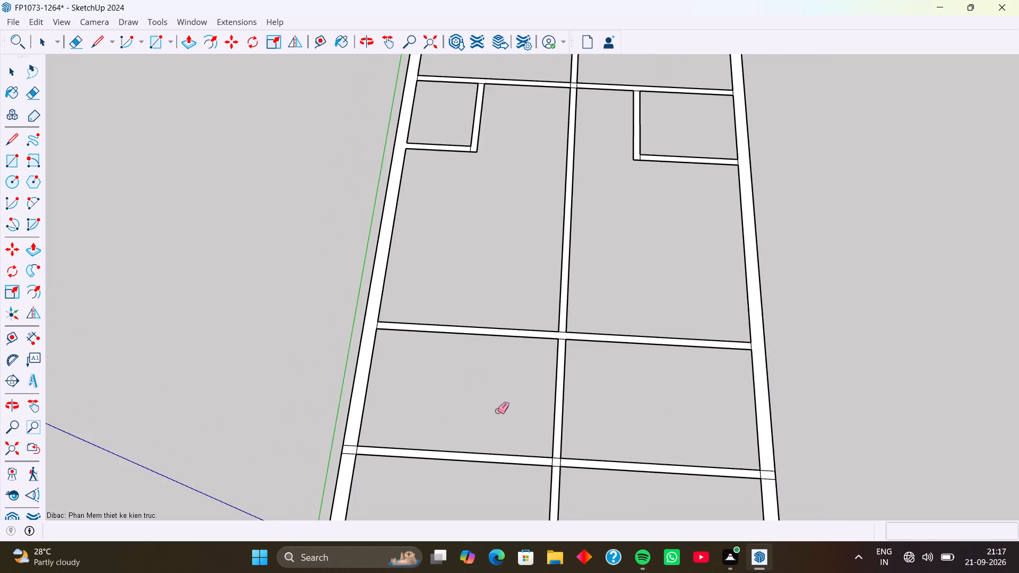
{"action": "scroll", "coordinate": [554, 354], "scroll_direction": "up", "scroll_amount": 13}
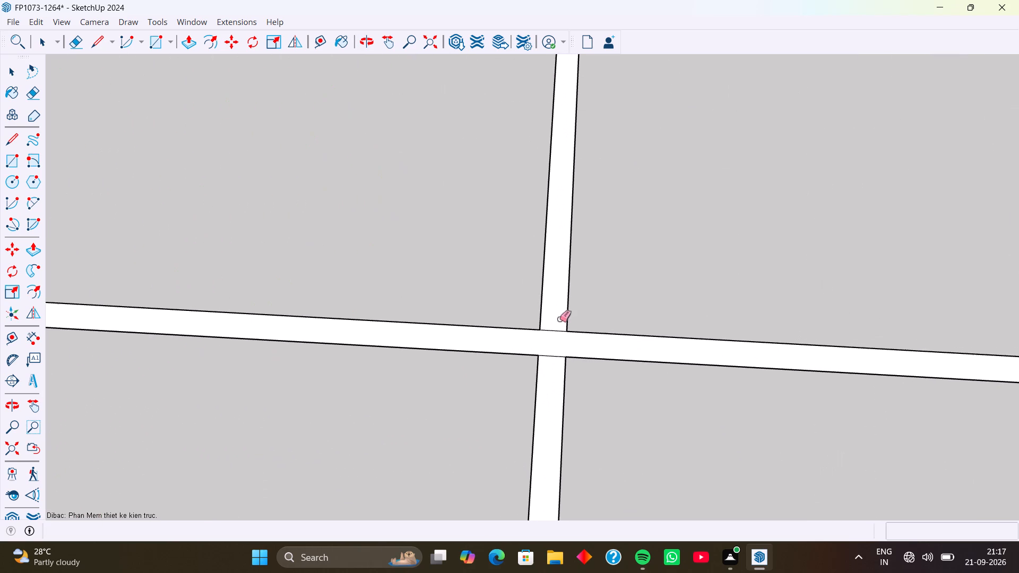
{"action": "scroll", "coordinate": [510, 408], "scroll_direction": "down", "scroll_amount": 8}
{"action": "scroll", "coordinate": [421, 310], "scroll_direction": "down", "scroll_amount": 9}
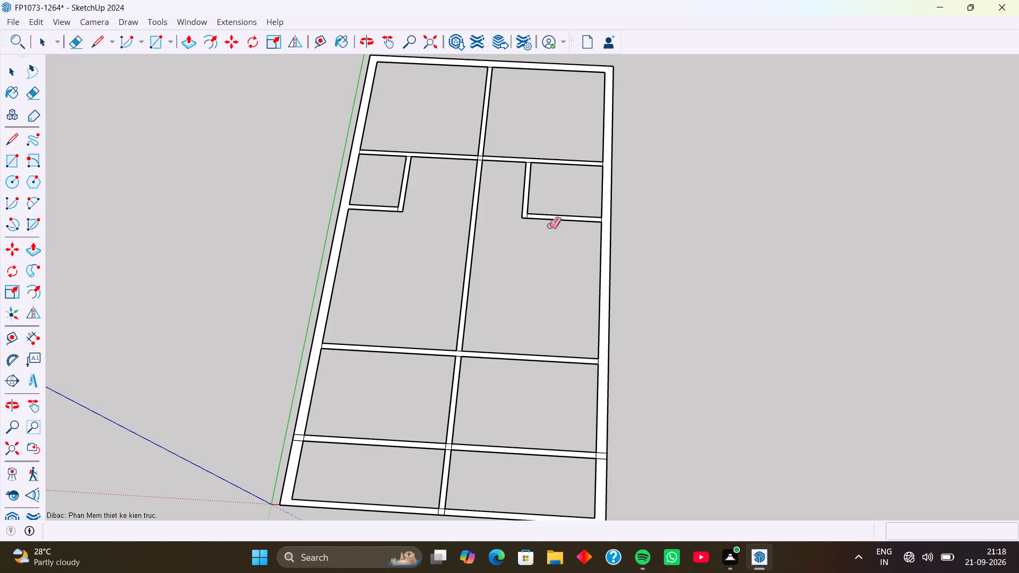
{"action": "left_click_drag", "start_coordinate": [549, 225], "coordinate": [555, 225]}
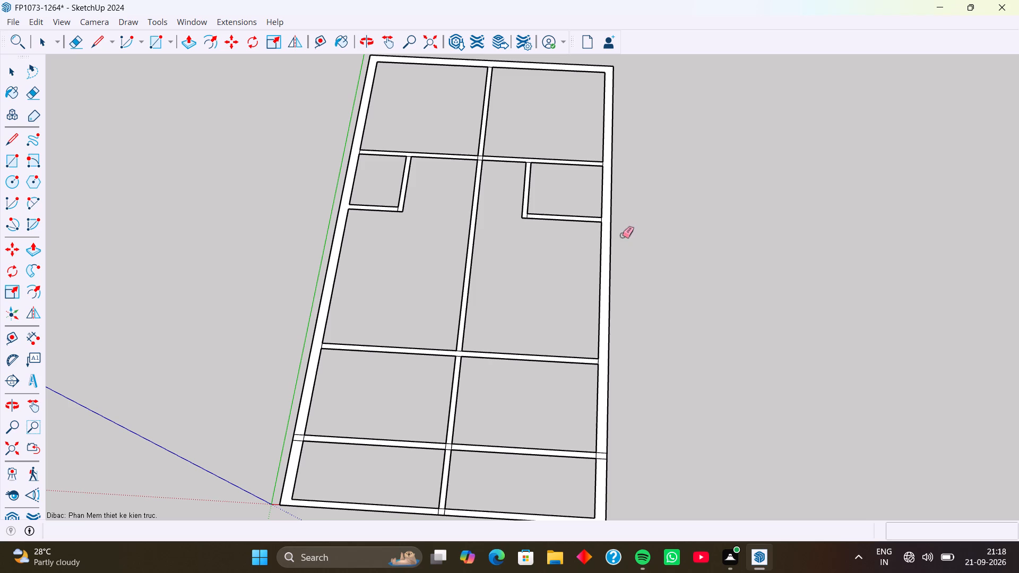
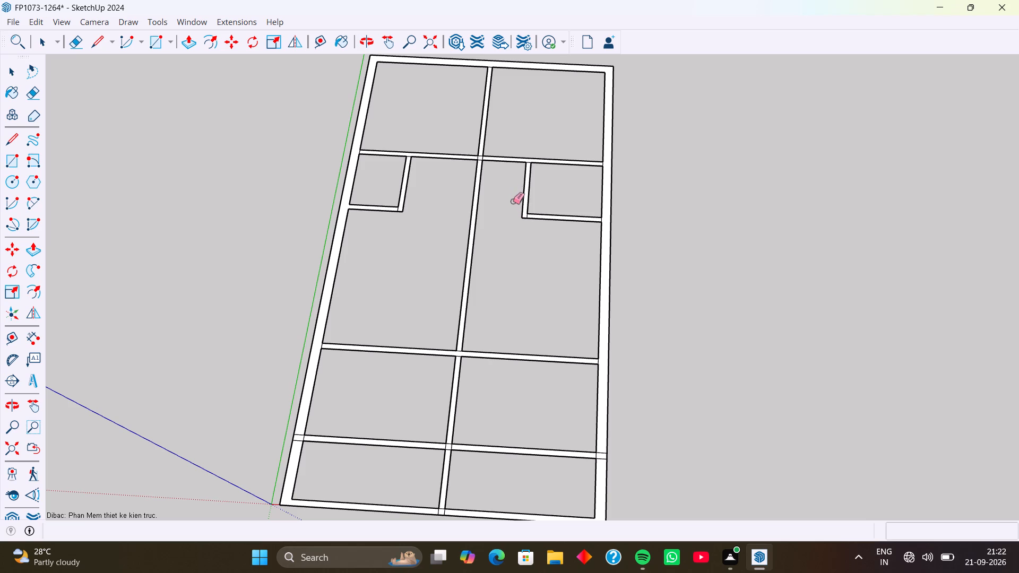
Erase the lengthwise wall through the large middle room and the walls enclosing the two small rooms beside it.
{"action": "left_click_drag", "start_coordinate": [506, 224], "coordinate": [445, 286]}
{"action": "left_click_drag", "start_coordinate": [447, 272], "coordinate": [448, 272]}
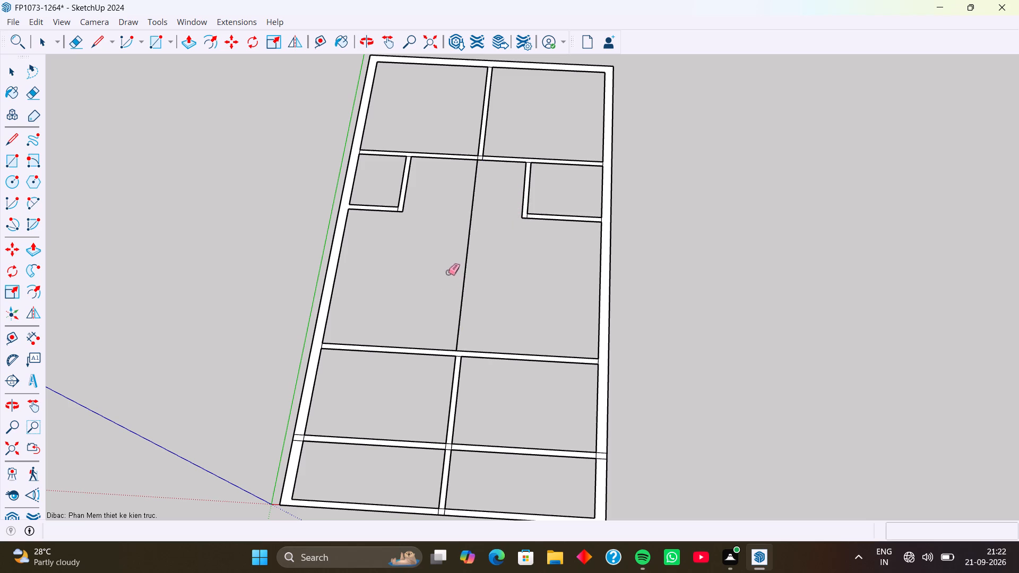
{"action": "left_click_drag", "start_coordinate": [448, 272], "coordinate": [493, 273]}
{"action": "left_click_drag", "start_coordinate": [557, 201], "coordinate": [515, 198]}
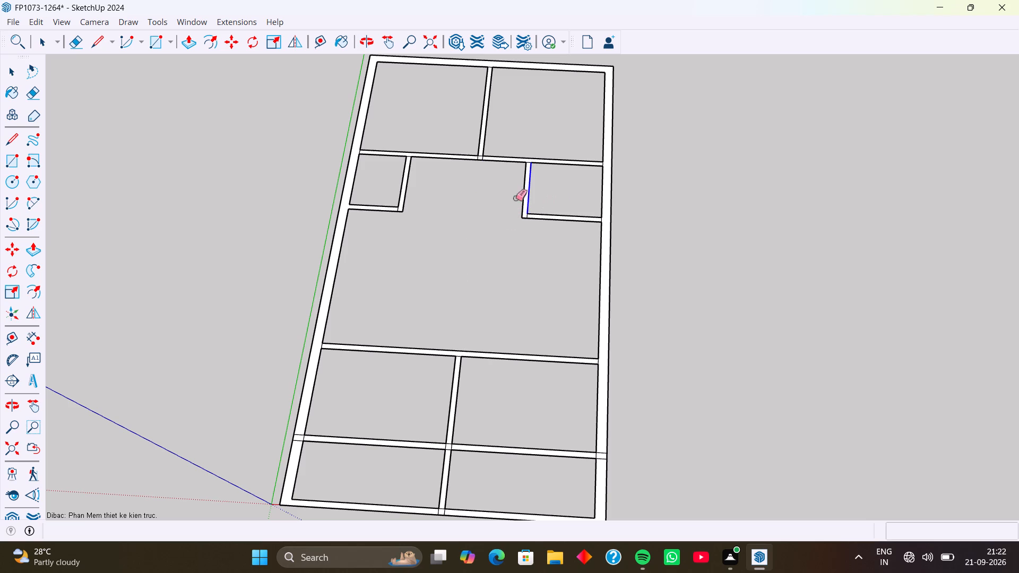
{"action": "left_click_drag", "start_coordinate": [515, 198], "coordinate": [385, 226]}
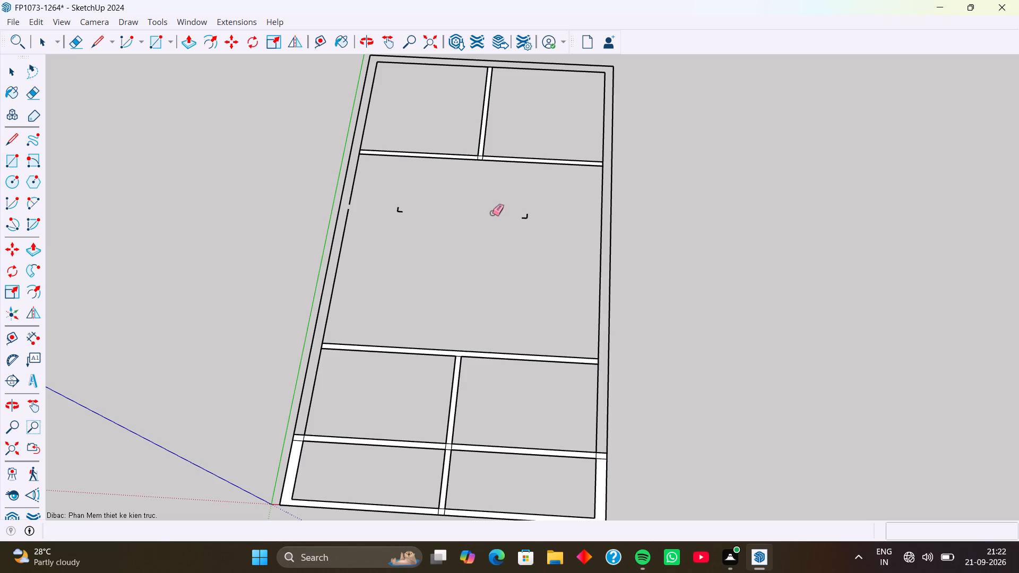
Undo the erasures and all interior partition work back to the hollow outer wall outline with its guides, keeping the outline's end adjustments.
{"action": "key", "text": "ctrl+z"}
{"action": "key", "text": "ctrl+z"}
{"action": "key", "text": "ctrl+z"}
{"action": "key", "text": "ctrl+z"}
{"action": "key", "text": "ctrl+z"}
{"action": "key", "text": "ctrl+z"}
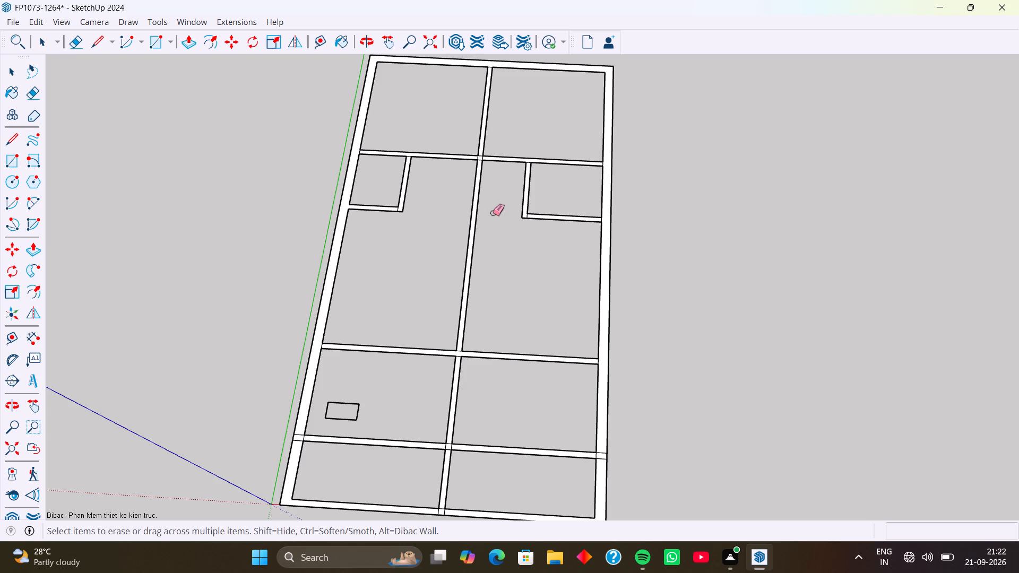
{"action": "key", "text": "ctrl+z"}
{"action": "key", "text": "ctrl+z"}
{"action": "key", "text": "ctrl+z"}
{"action": "key", "text": "ctrl+z"}
{"action": "key", "text": "ctrl+z"}
{"action": "key", "text": "ctrl+z"}
{"action": "key", "text": "ctrl+z"}
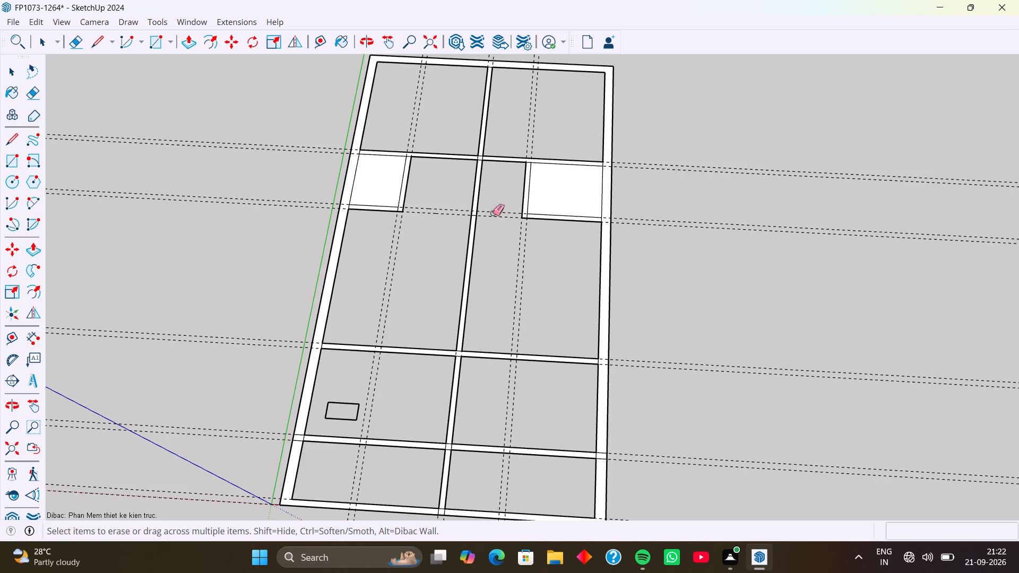
{"action": "key", "text": "ctrl+z"}
{"action": "key", "text": "ctrl+z"}
{"action": "key", "text": "ctrl+z"}
{"action": "key", "text": "ctrl+z"}
{"action": "key", "text": "ctrl+z"}
{"action": "key", "text": "ctrl+z"}
{"action": "key", "text": "ctrl+z"}
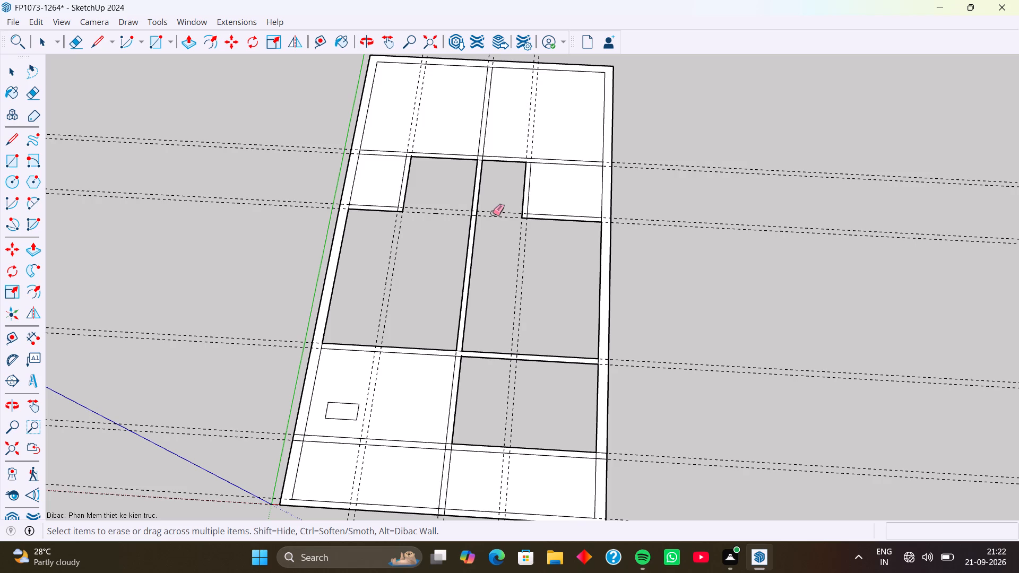
{"action": "key", "text": "ctrl+z"}
{"action": "key", "text": "ctrl+z"}
{"action": "key", "text": "ctrl+z"}
{"action": "key", "text": "ctrl+z"}
{"action": "key", "text": "ctrl+z"}
{"action": "key", "text": "ctrl+z"}
{"action": "key", "text": "ctrl+z"}
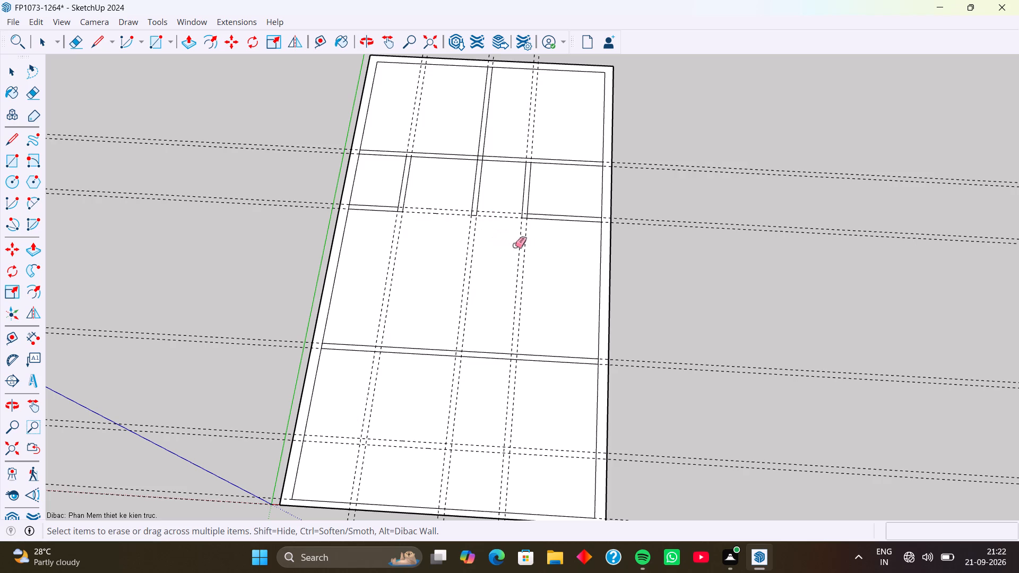
{"action": "key", "text": "ctrl+z"}
{"action": "key", "text": "ctrl+z"}
{"action": "key", "text": "ctrl+z"}
{"action": "key", "text": "ctrl+z"}
{"action": "key", "text": "ctrl+z"}
{"action": "key", "text": "ctrl+z"}
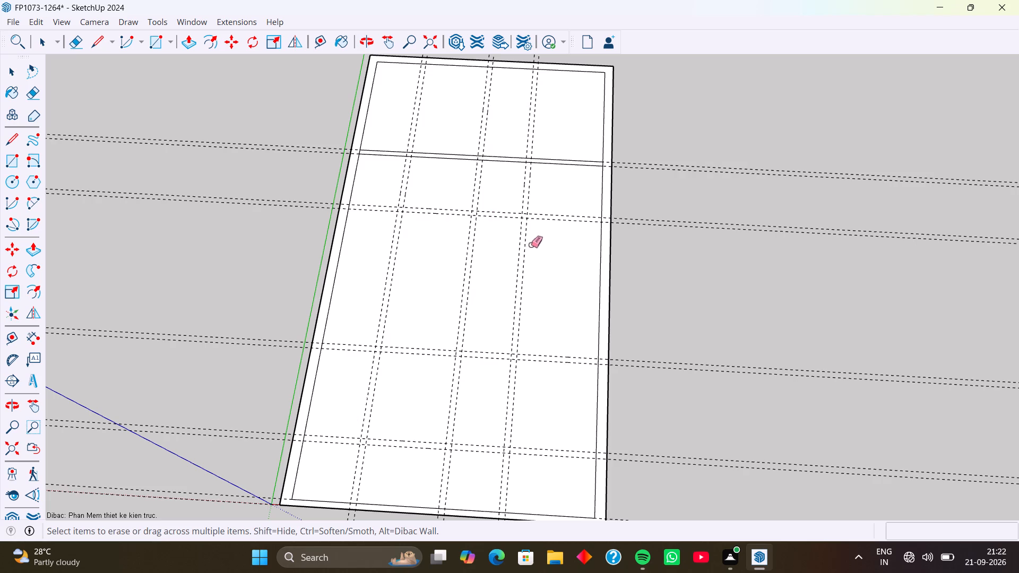
{"action": "key", "text": "ctrl+z"}
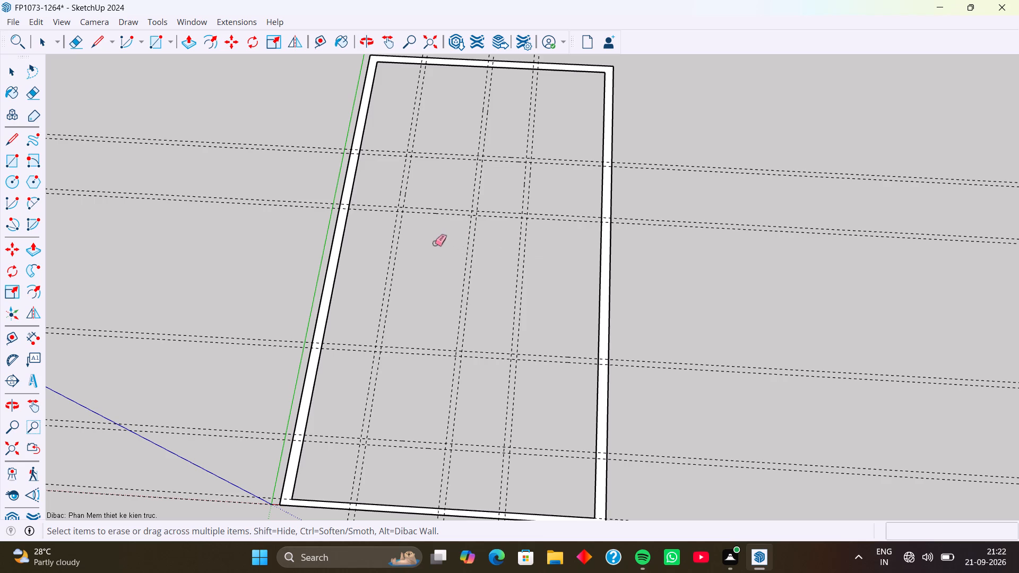
{"action": "key", "text": "ctrl+z"}
{"action": "key", "text": "ctrl+z"}
{"action": "key", "text": "ctrl+z"}
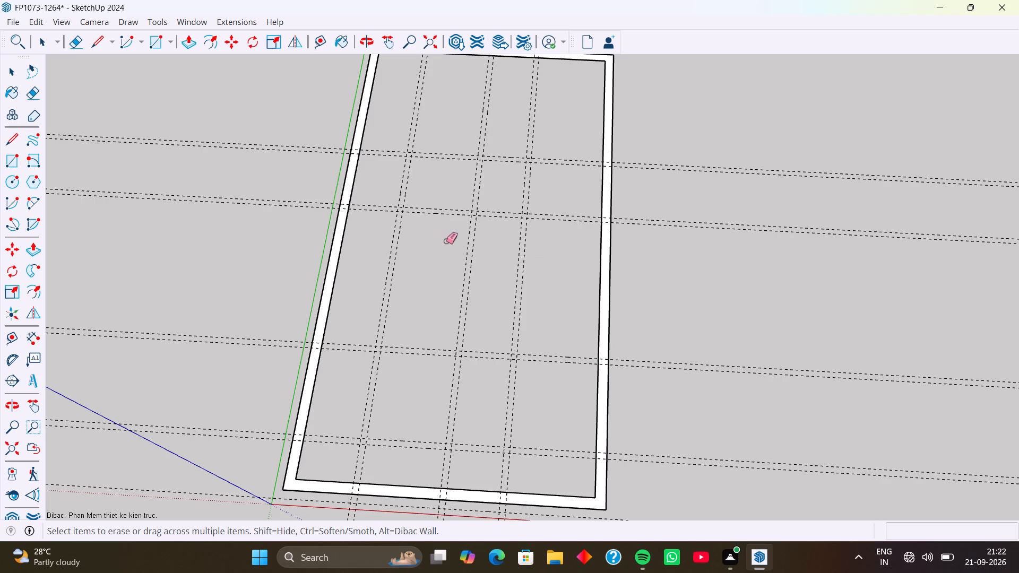
{"action": "key", "text": "ctrl+y"}
{"action": "key", "text": "ctrl+y"}
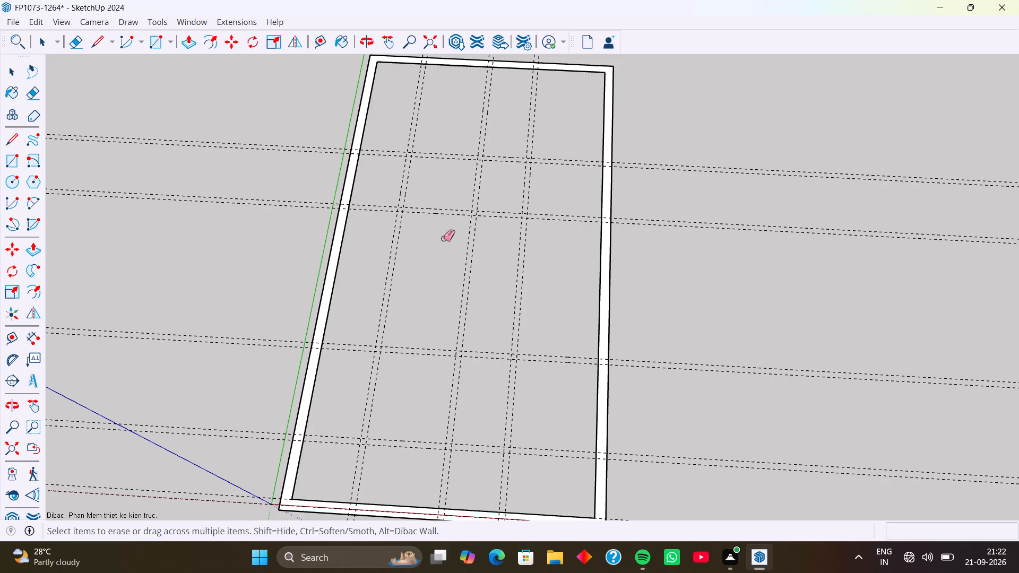
{"action": "key", "text": "ctrl+y"}
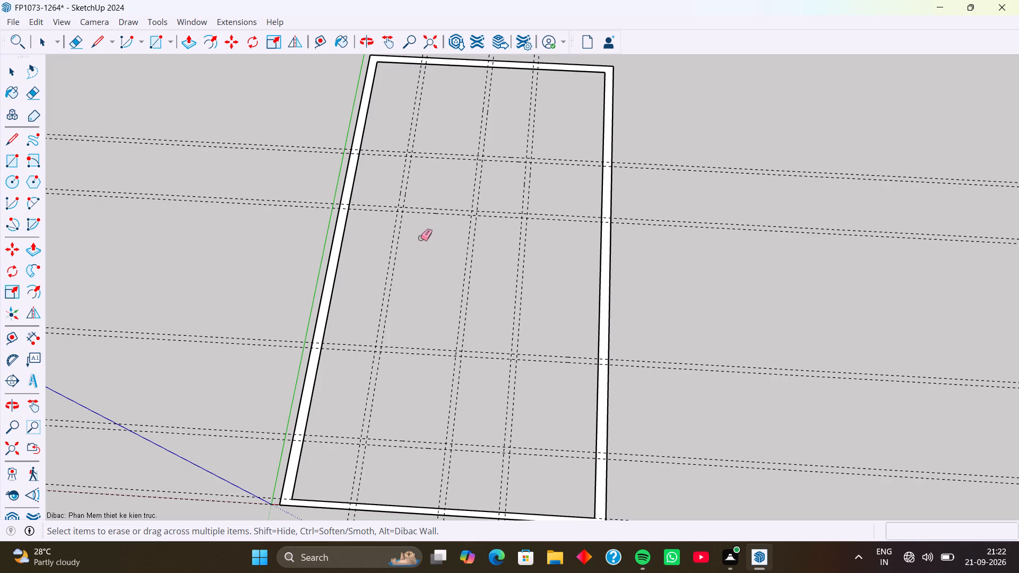
Erase all the lengthwise and crosswise guides running through the outer wall outline.
{"action": "scroll", "coordinate": [453, 192], "scroll_direction": "down", "scroll_amount": 4}
{"action": "left_click_drag", "start_coordinate": [535, 154], "coordinate": [411, 358]}
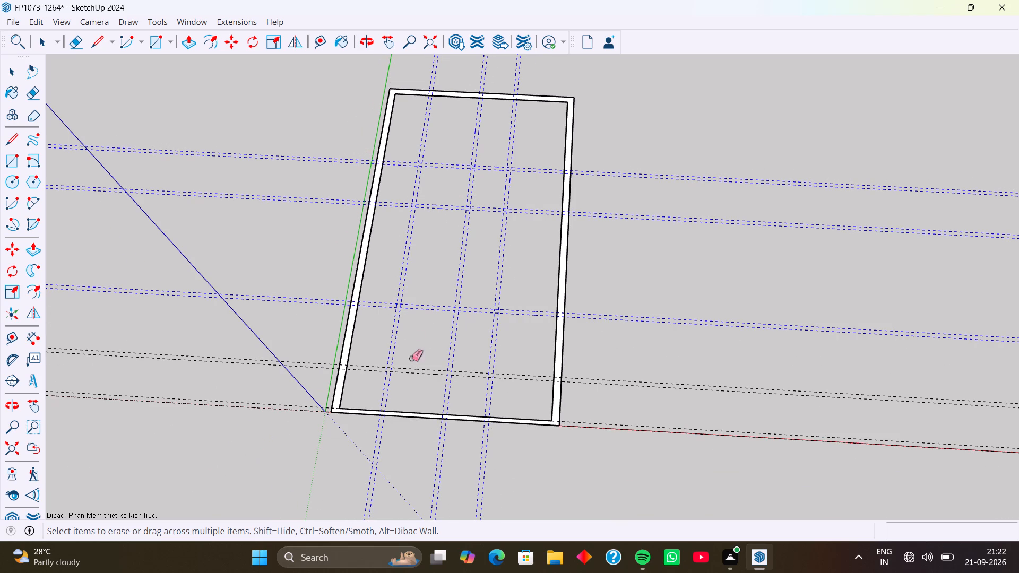
{"action": "left_click_drag", "start_coordinate": [411, 358], "coordinate": [418, 380]}
{"action": "left_click_drag", "start_coordinate": [636, 362], "coordinate": [630, 461]}
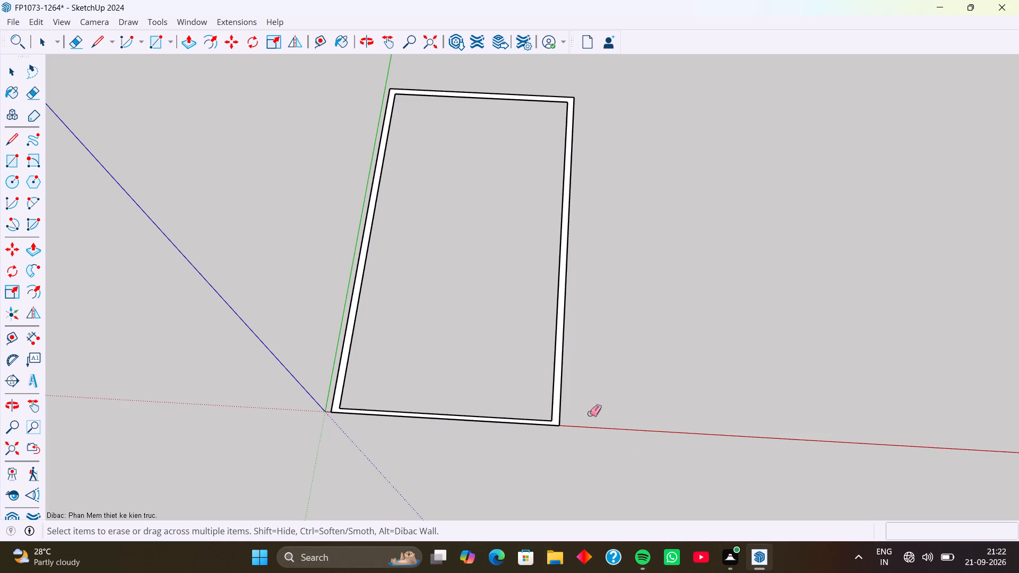
Place a lengthwise guide 10' from the inner face of the green-axis wall and a second one 5" farther inward.
{"action": "left_click", "coordinate": [317, 41]}
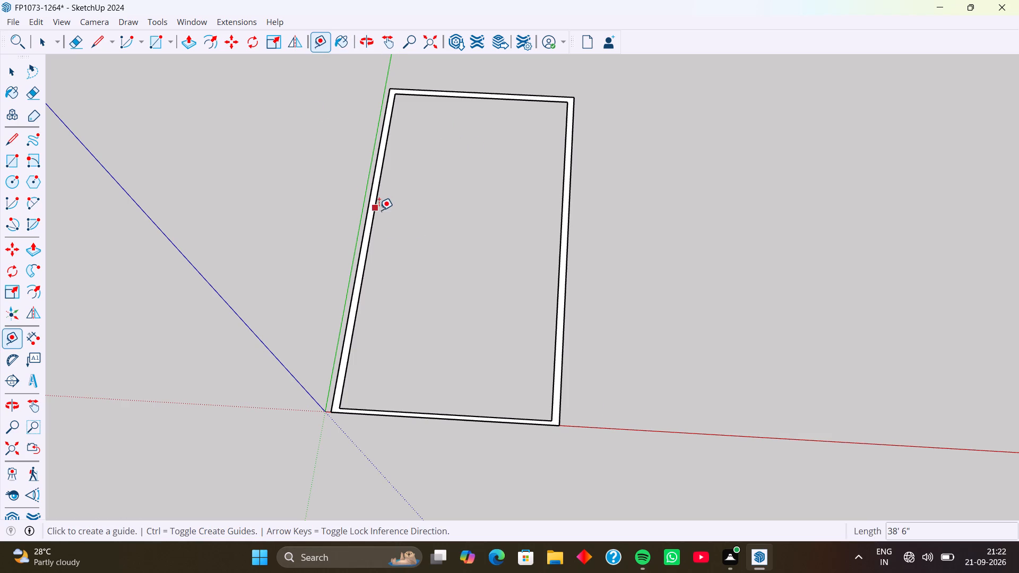
{"action": "scroll", "coordinate": [381, 221], "scroll_direction": "up", "scroll_amount": 4}
{"action": "scroll", "coordinate": [378, 204], "scroll_direction": "down", "scroll_amount": 4}
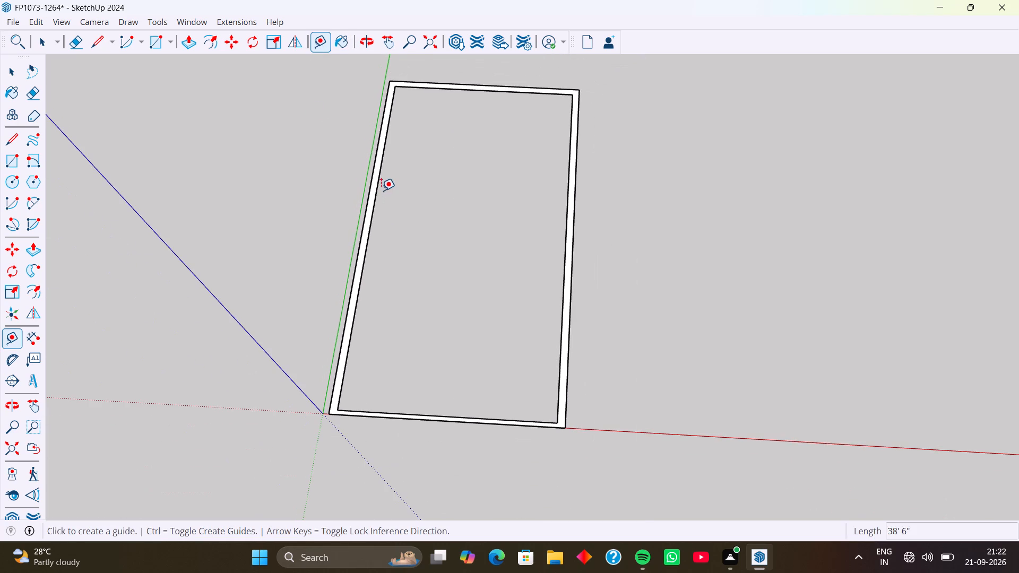
{"action": "middle_click_drag", "start_coordinate": [382, 187], "coordinate": [408, 244]}
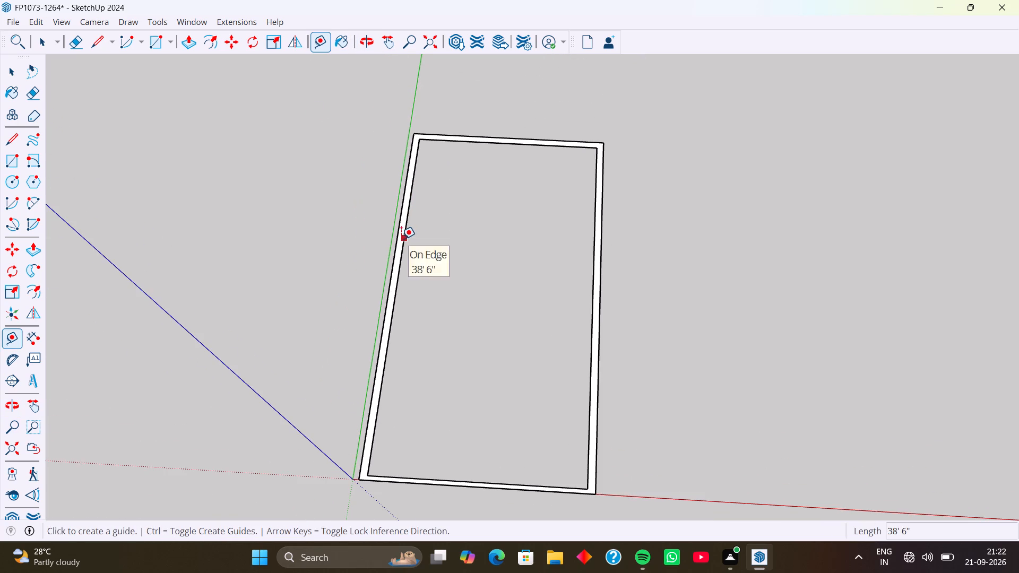
{"action": "left_click", "coordinate": [403, 240]}
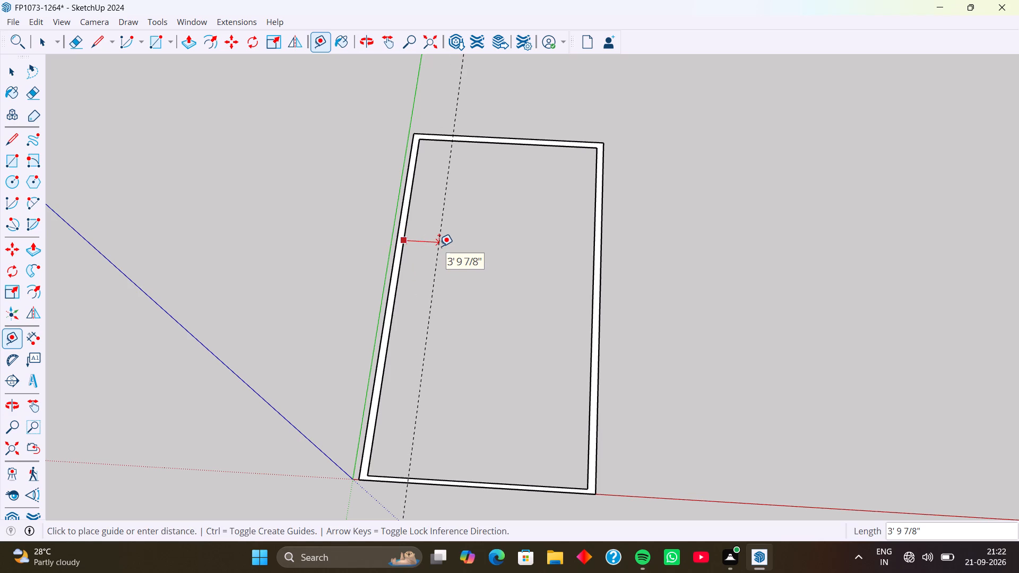
{"action": "type", "text": "10'"}
{"action": "key", "text": "Return"}
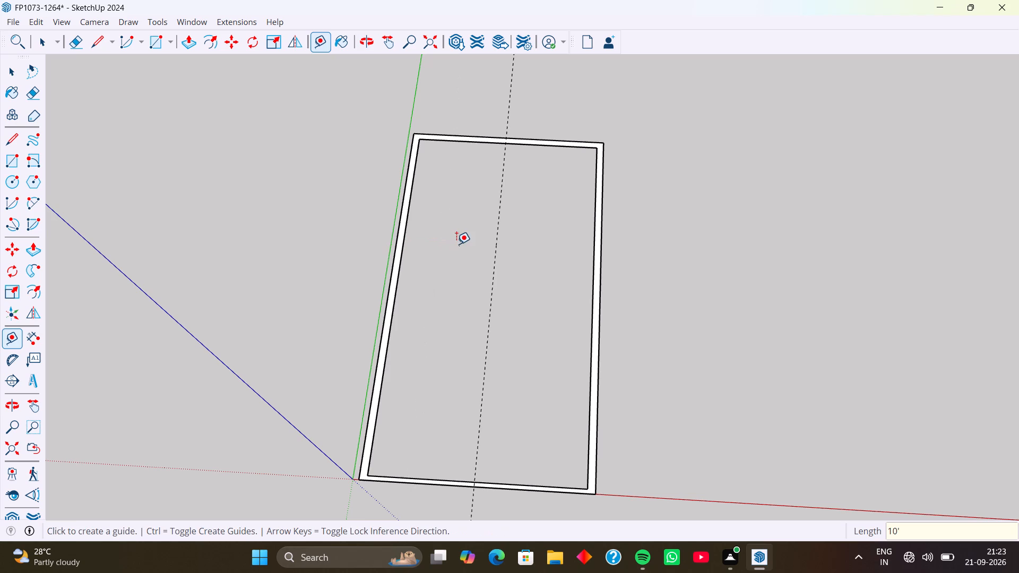
{"action": "left_click", "coordinate": [499, 243]}
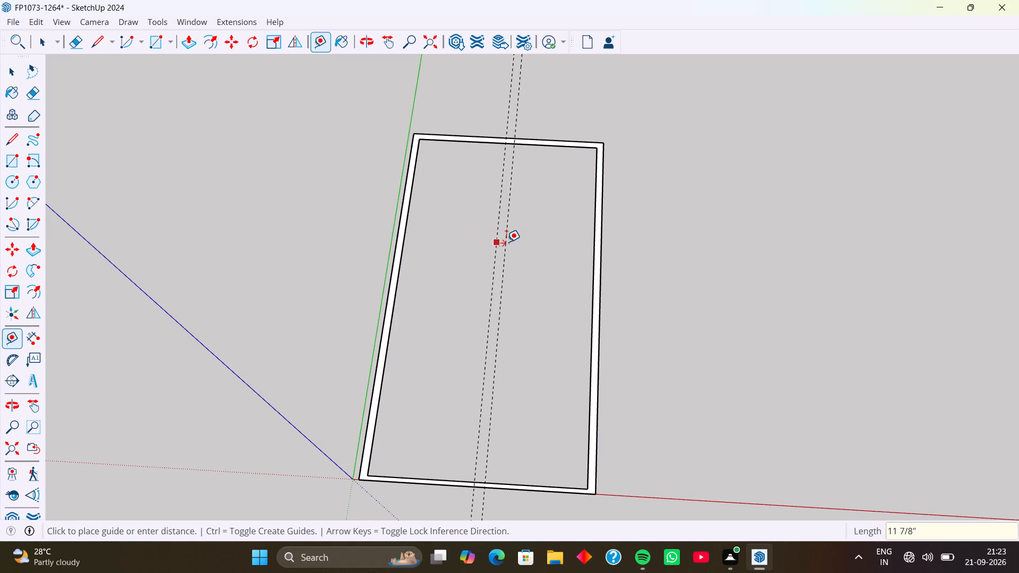
{"action": "key", "text": "5"}
{"action": "key", "text": "Return"}
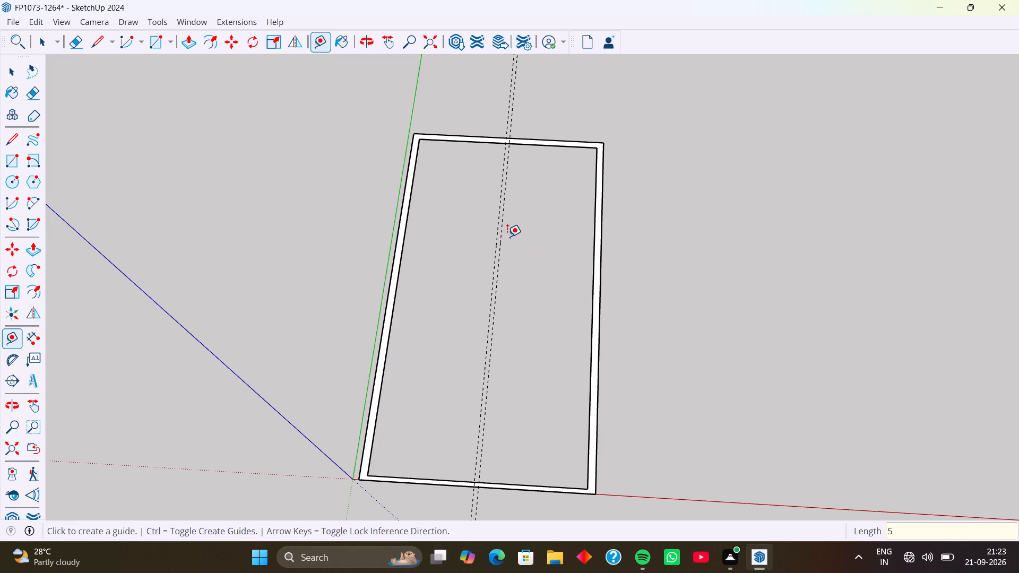
Place a crosswise guide 11' from the inner face of the end wall farthest from the origin, and another 5" beyond it.
{"action": "left_click", "coordinate": [541, 144]}
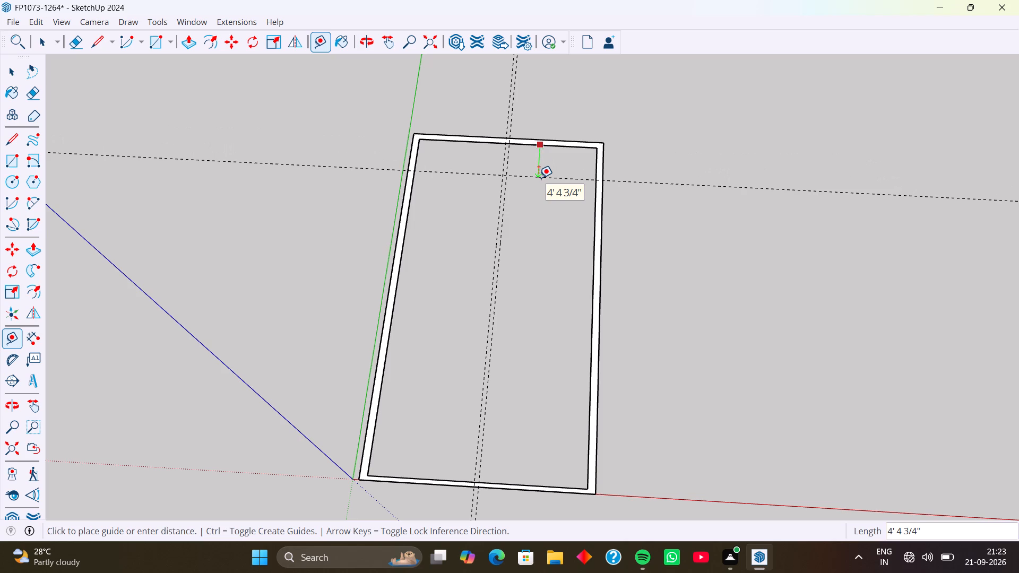
{"action": "type", "text": "11"}
{"action": "key", "text": "apostrophe"}
{"action": "key", "text": "Return"}
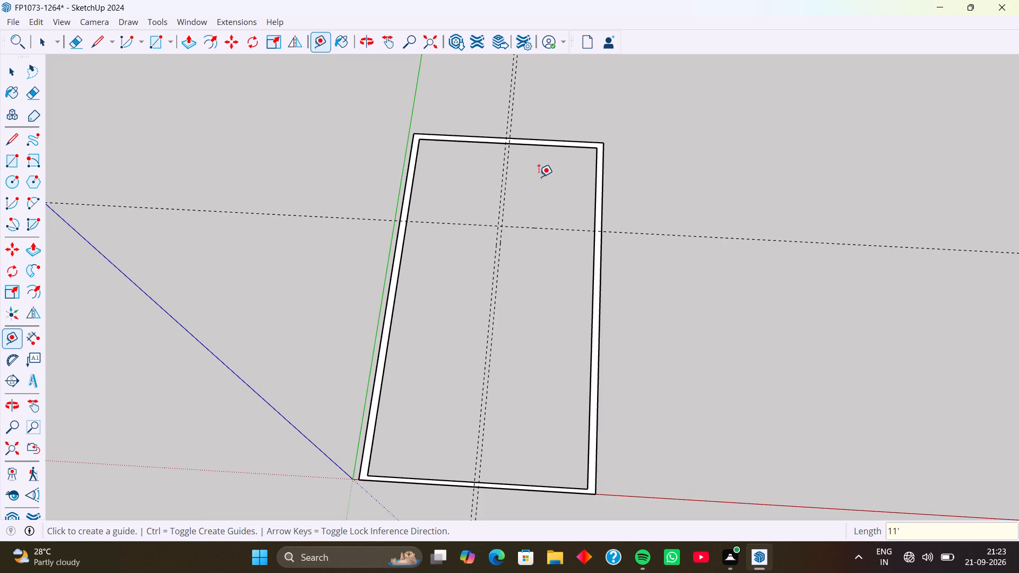
{"action": "left_click", "coordinate": [554, 227]}
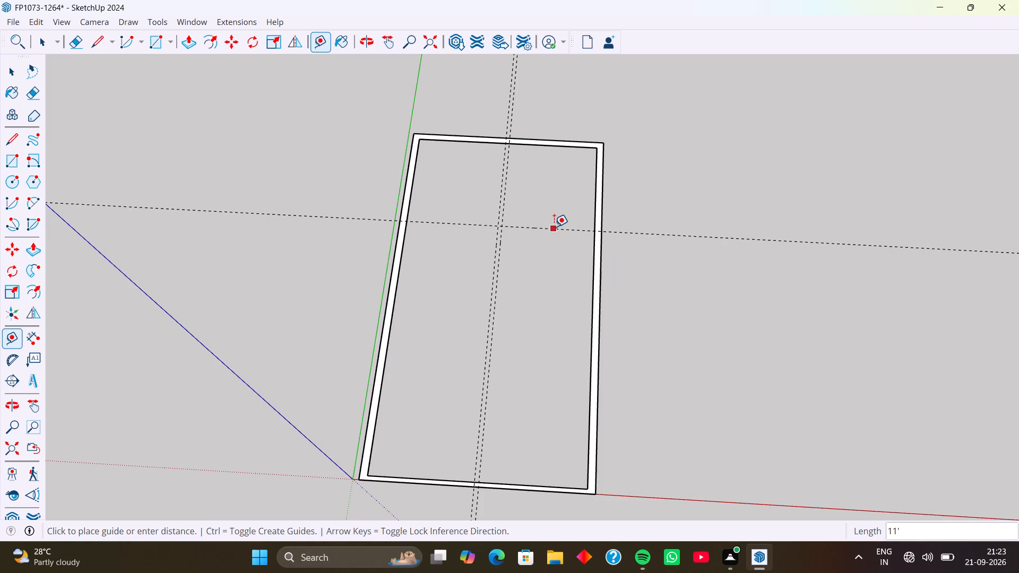
{"action": "key", "text": "5"}
{"action": "key", "text": "Return"}
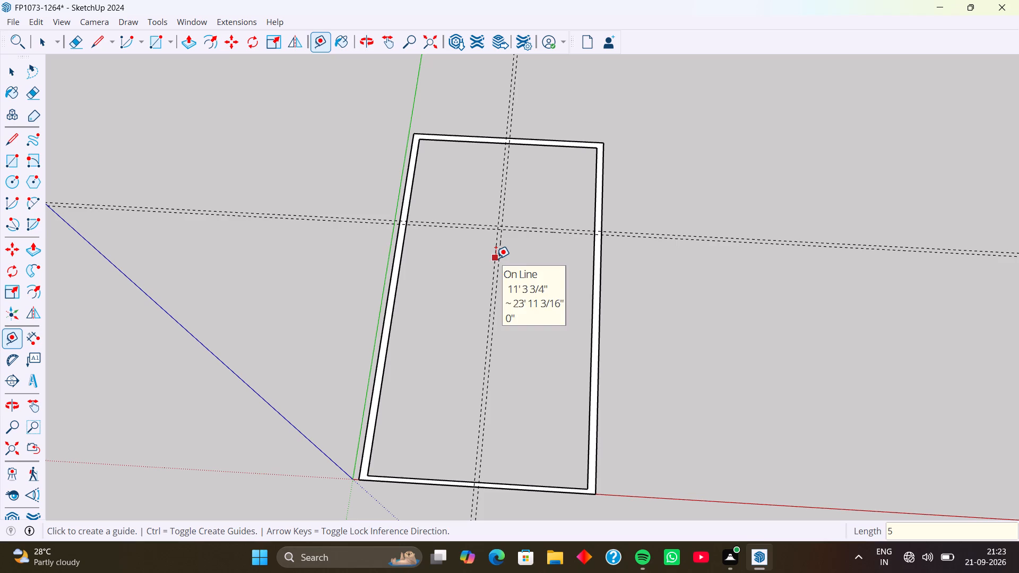
Place a crosswise guide 5' from the existing crosswise pair, toward the origin, and another 5" beyond it.
{"action": "scroll", "coordinate": [477, 242], "scroll_direction": "up", "scroll_amount": 3}
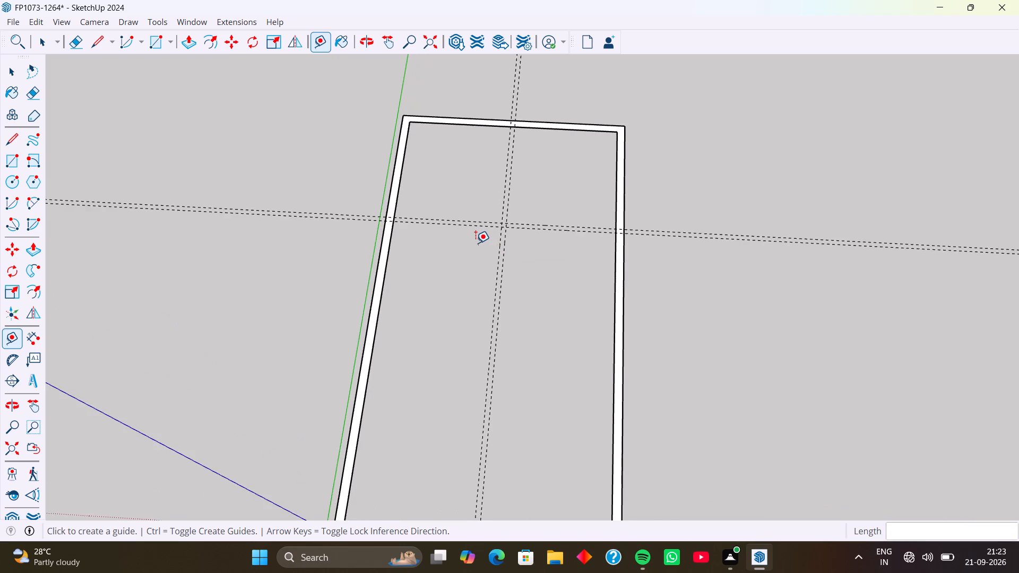
{"action": "scroll", "coordinate": [476, 243], "scroll_direction": "up", "scroll_amount": 2}
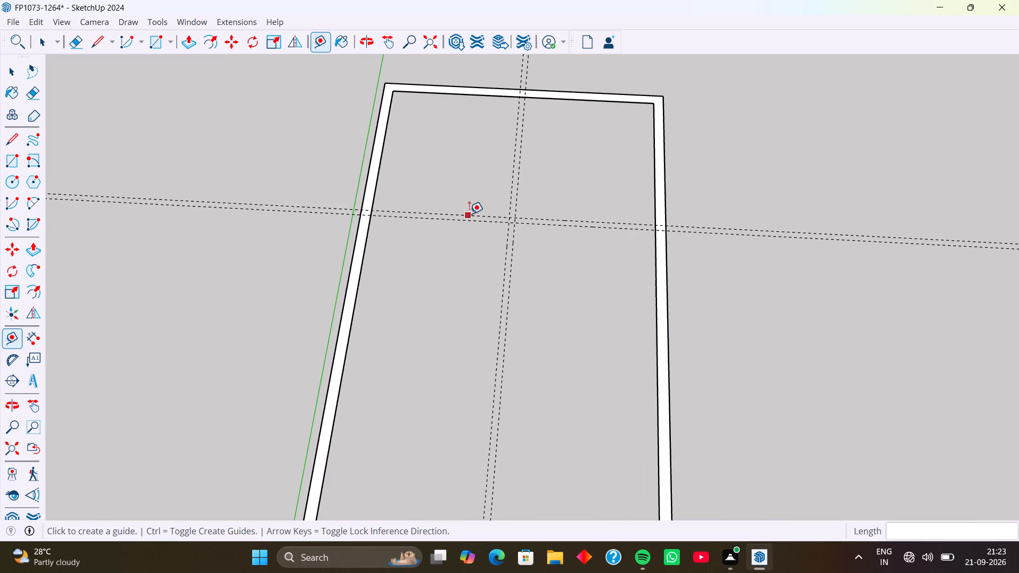
{"action": "left_click", "coordinate": [469, 220]}
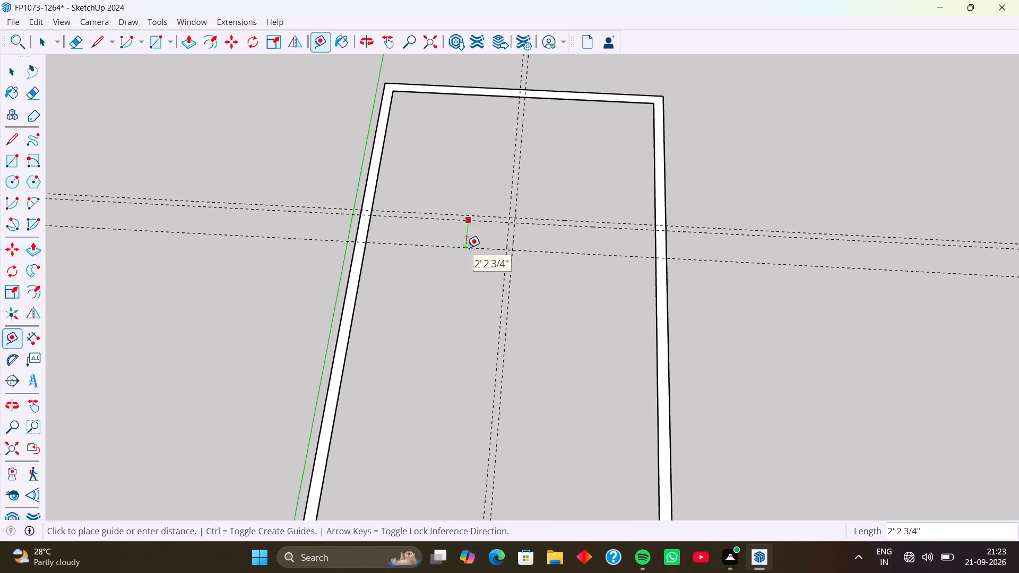
{"action": "type", "text": "5'"}
{"action": "key", "text": "Return"}
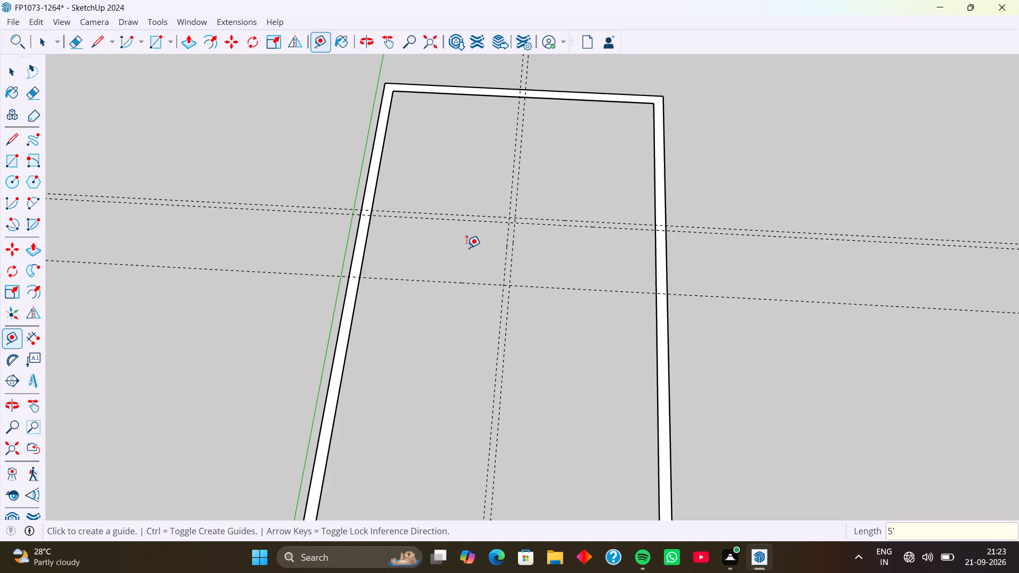
{"action": "left_click", "coordinate": [448, 281]}
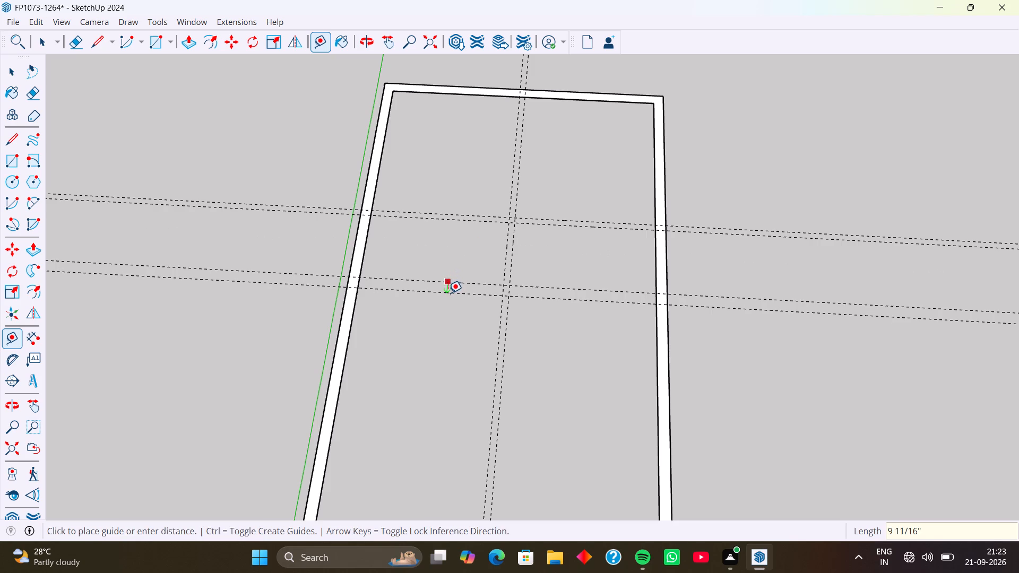
{"action": "key", "text": "5"}
{"action": "key", "text": "Return"}
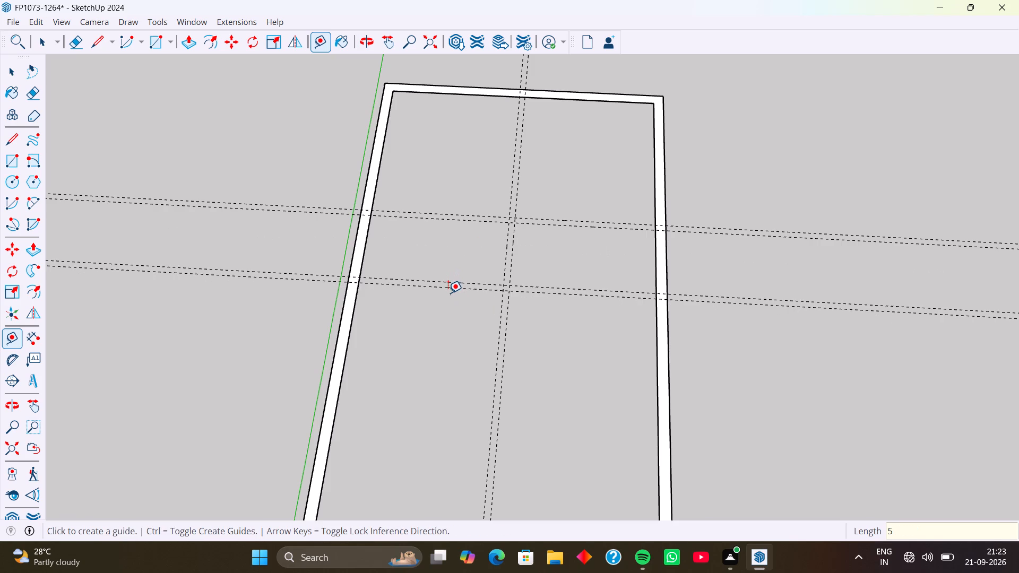
Place a lengthwise guide 4' from the inner face of the green-axis wall and a second one 5" farther inward.
{"action": "left_click", "coordinate": [370, 240]}
{"action": "type", "text": "4'"}
{"action": "key", "text": "Return"}
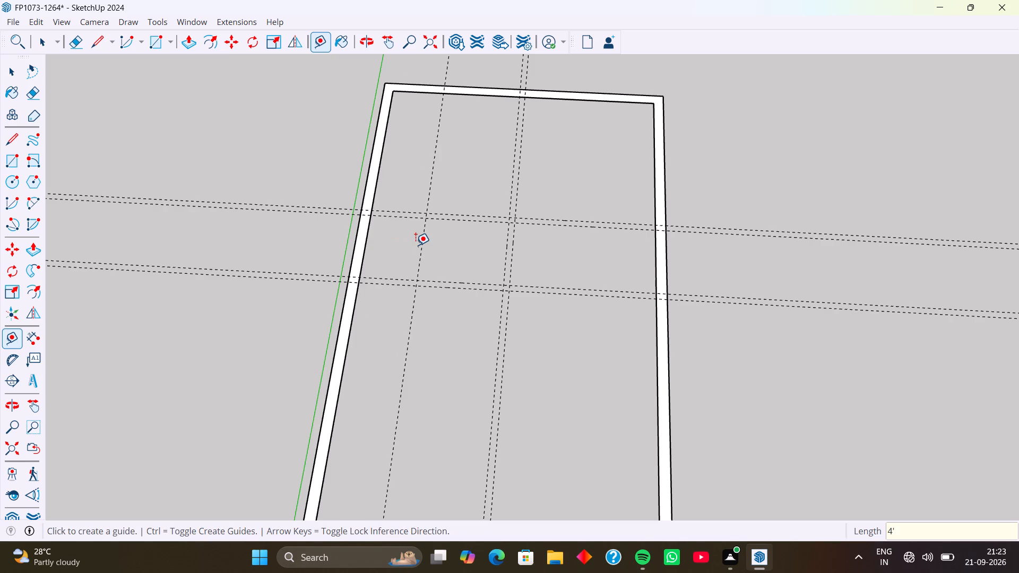
{"action": "left_click", "coordinate": [424, 244]}
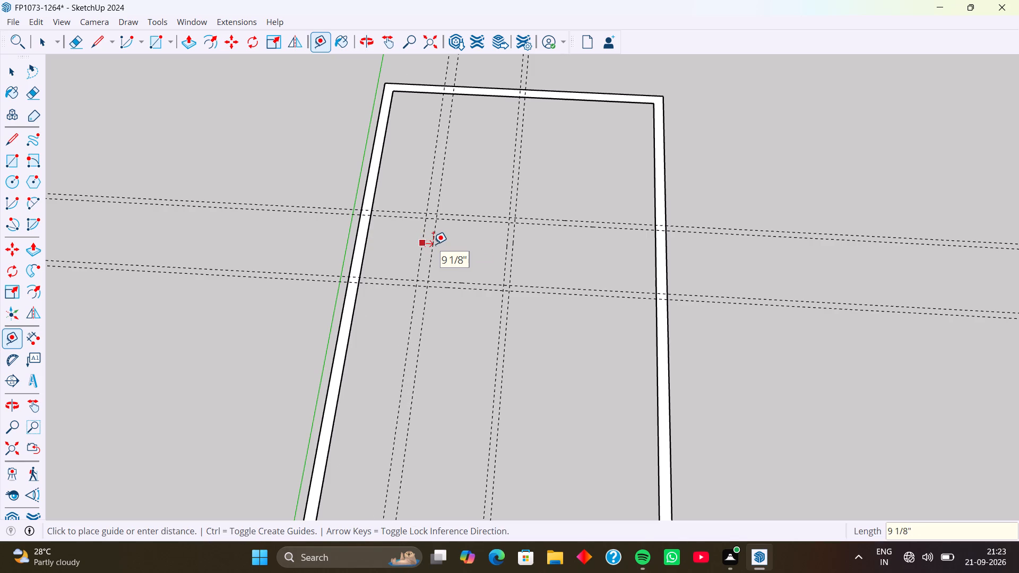
{"action": "key", "text": "5"}
{"action": "key", "text": "Return"}
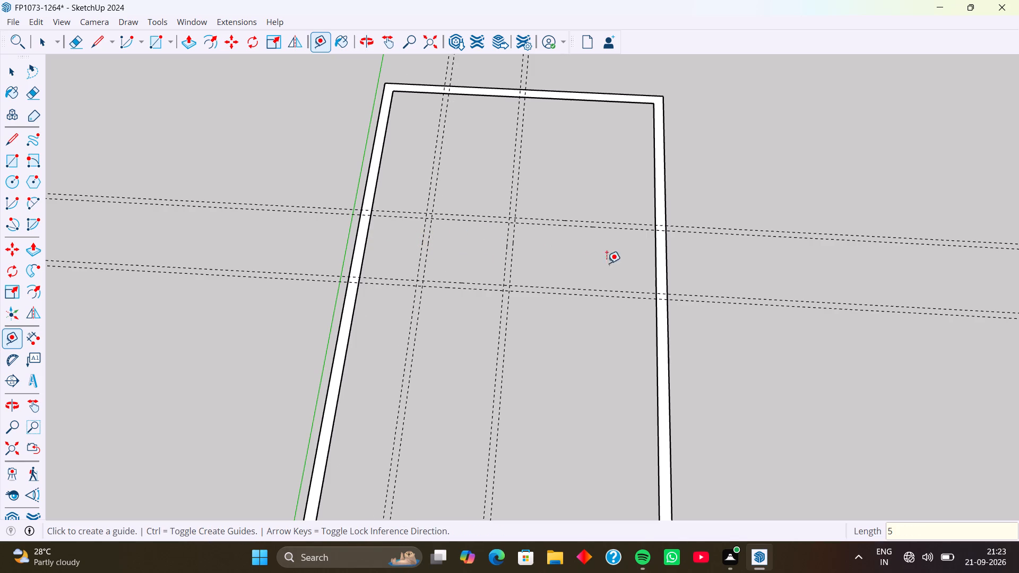
Place a lengthwise guide 6' from the inner face of the wall opposite the green axis and another 5" farther inward.
{"action": "left_click", "coordinate": [654, 256]}
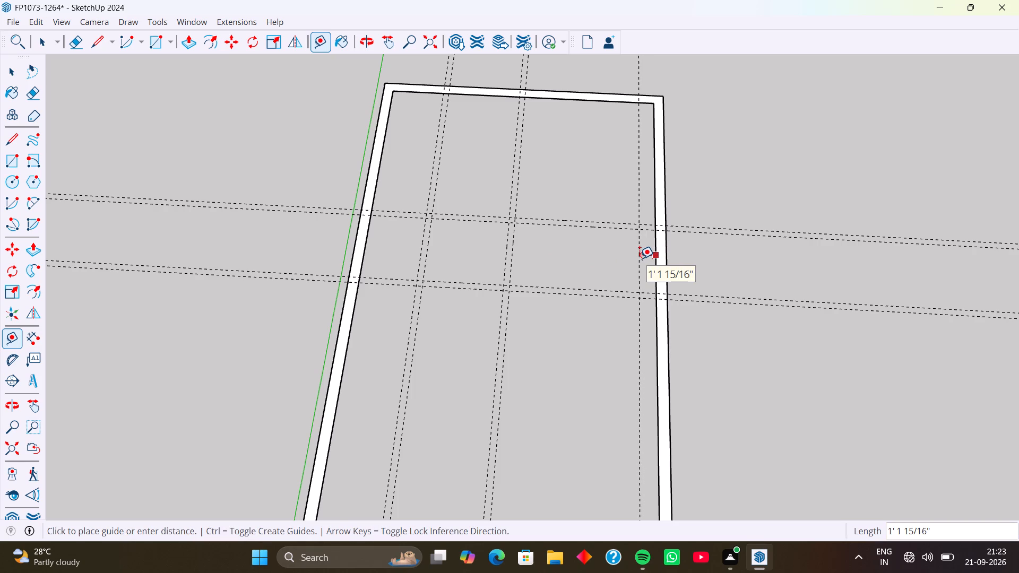
{"action": "type", "text": "6'"}
{"action": "key", "text": "Return"}
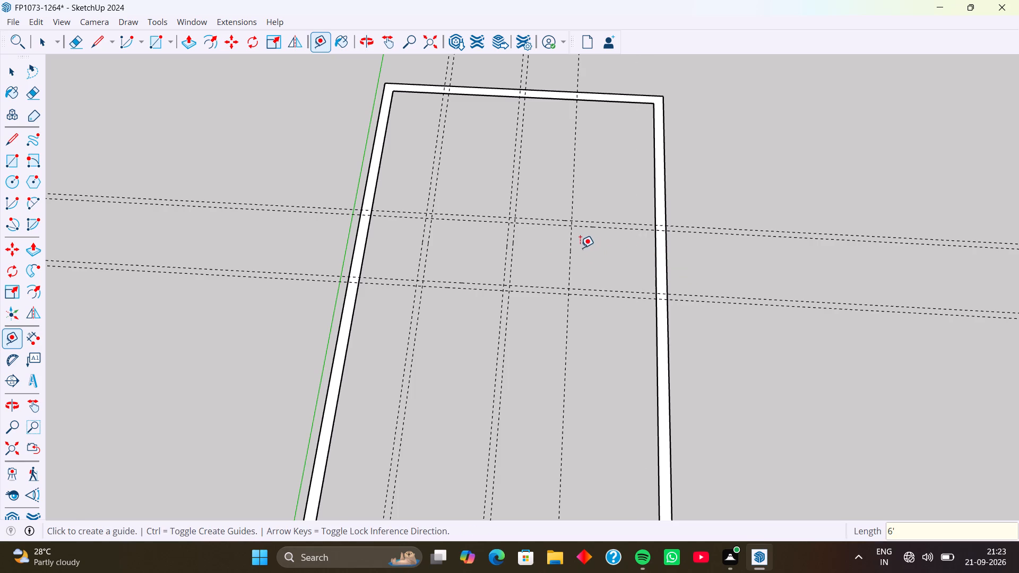
{"action": "left_click", "coordinate": [571, 248]}
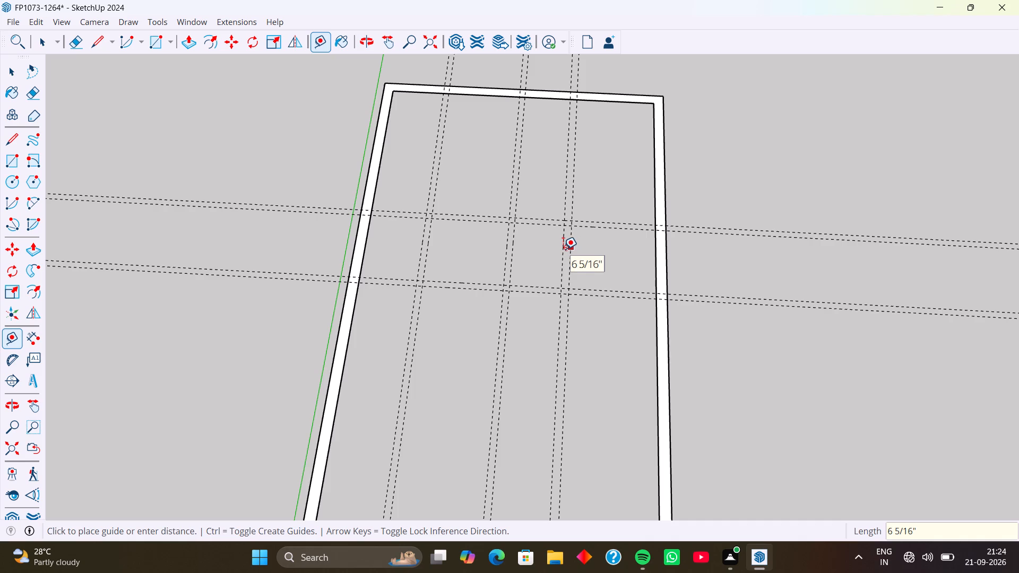
{"action": "key", "text": "5"}
{"action": "key", "text": "Return"}
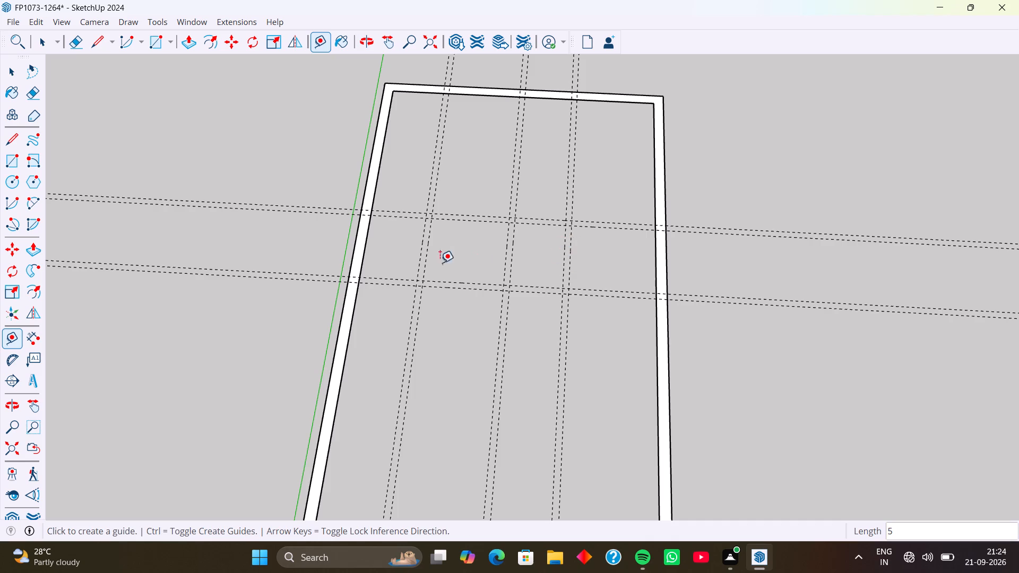
Draw a 5" by 16'10" partition rectangle along the middle lengthwise guides, from the far end wall through both crosswise guide pairs.
{"action": "left_click", "coordinate": [153, 41]}
{"action": "scroll", "coordinate": [522, 110], "scroll_direction": "up", "scroll_amount": 3}
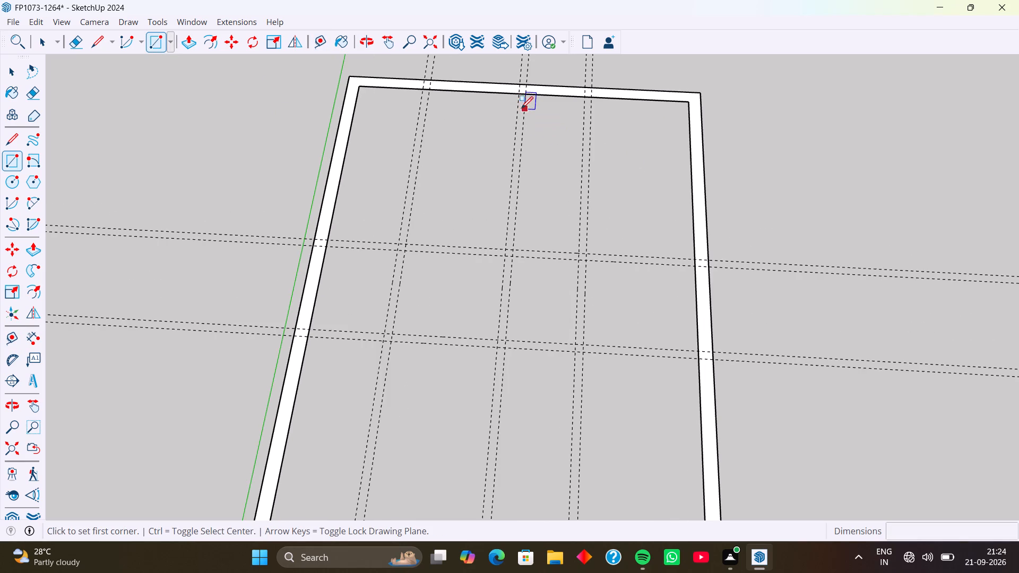
{"action": "scroll", "coordinate": [511, 100], "scroll_direction": "up", "scroll_amount": 6}
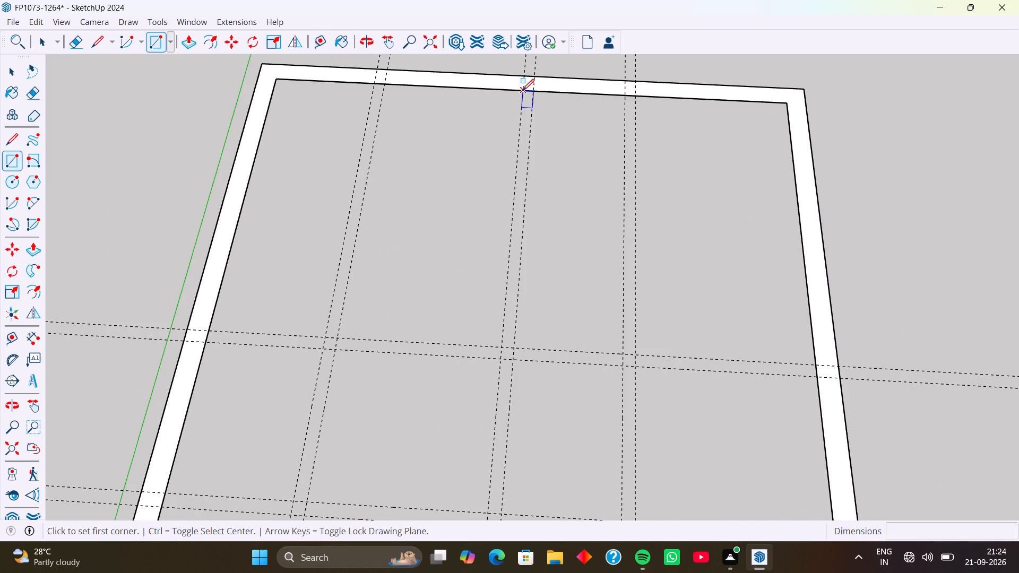
{"action": "left_click", "coordinate": [522, 91]}
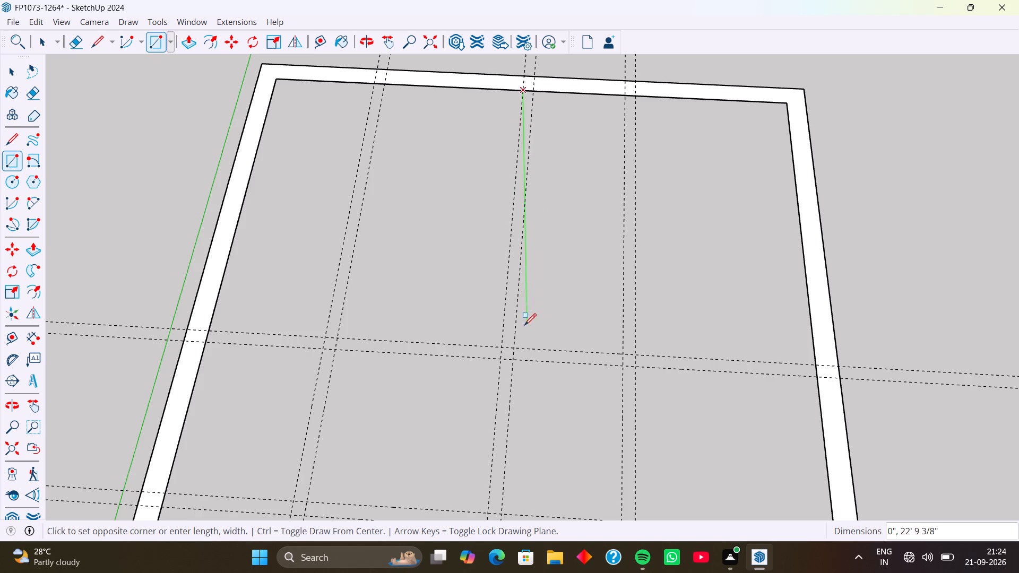
{"action": "scroll", "coordinate": [524, 328], "scroll_direction": "down", "scroll_amount": 6}
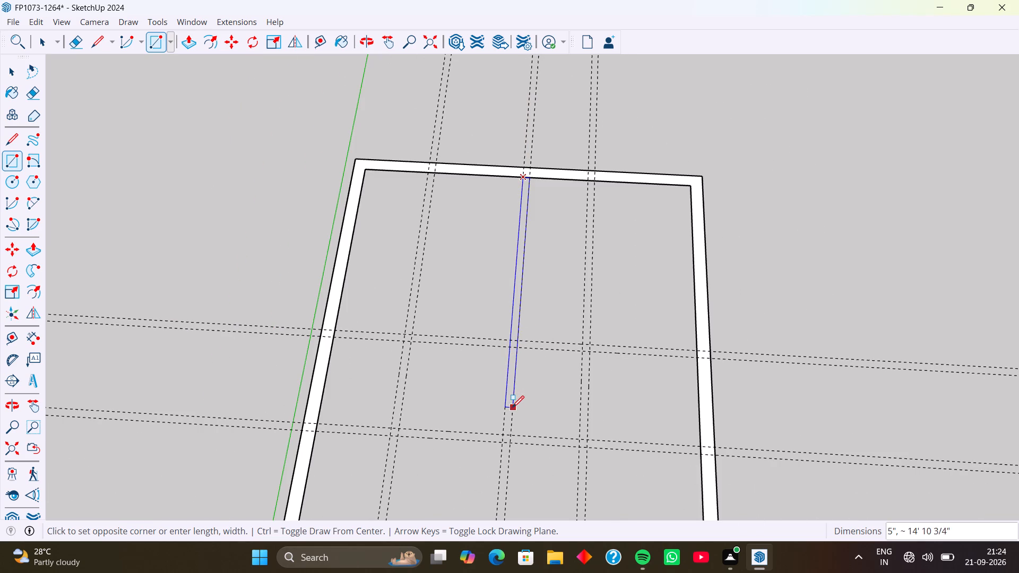
{"action": "scroll", "coordinate": [514, 408], "scroll_direction": "down", "scroll_amount": 3}
{"action": "middle_click_drag", "start_coordinate": [516, 420], "coordinate": [525, 216], "text": "shift"}
{"action": "middle_click_drag", "start_coordinate": [523, 390], "coordinate": [539, 167], "text": "shift"}
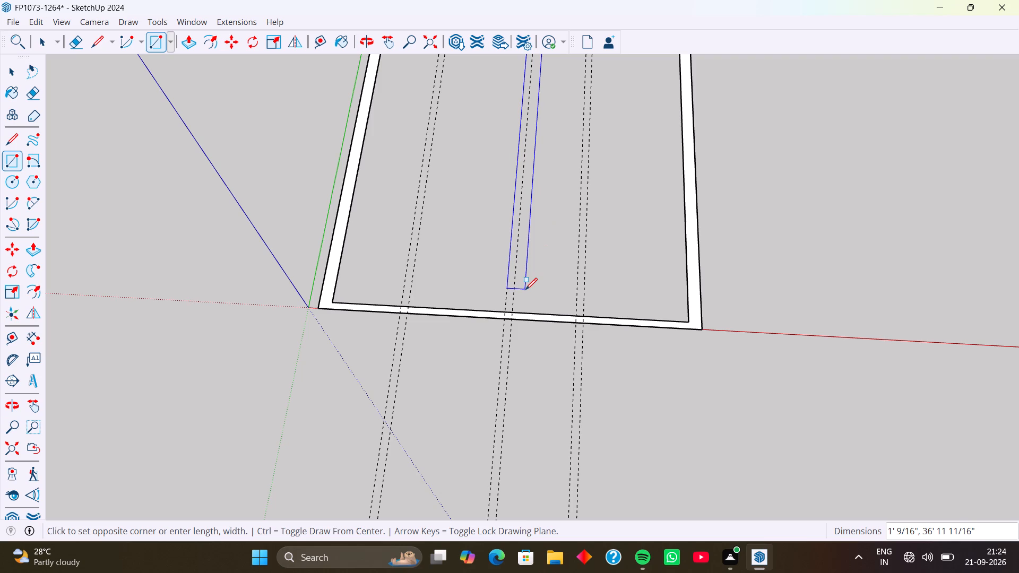
{"action": "scroll", "coordinate": [521, 185], "scroll_direction": "down", "scroll_amount": 9}
{"action": "scroll", "coordinate": [520, 142], "scroll_direction": "up", "scroll_amount": 5}
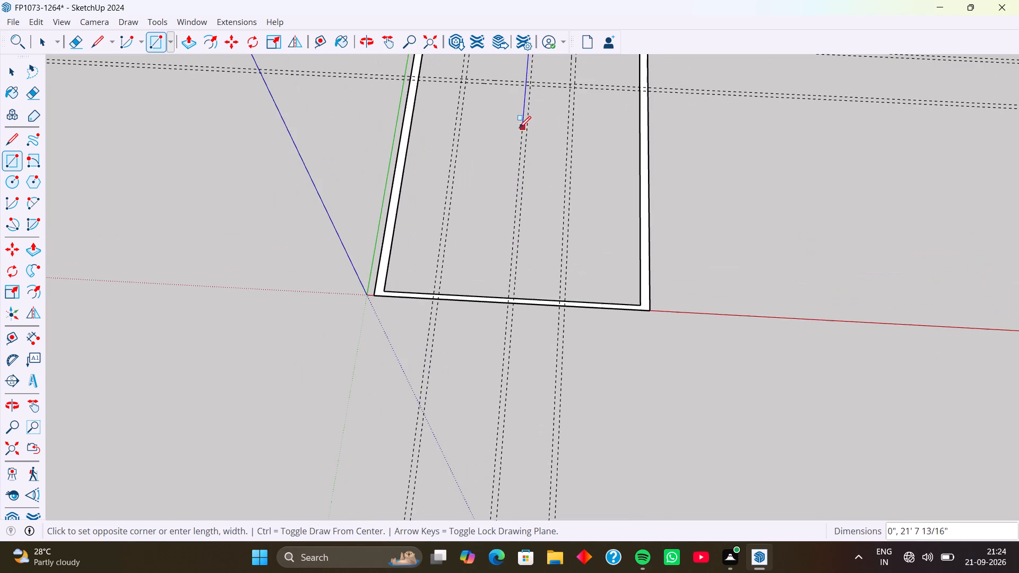
{"action": "middle_click_drag", "start_coordinate": [530, 131], "coordinate": [488, 305], "text": "shift"}
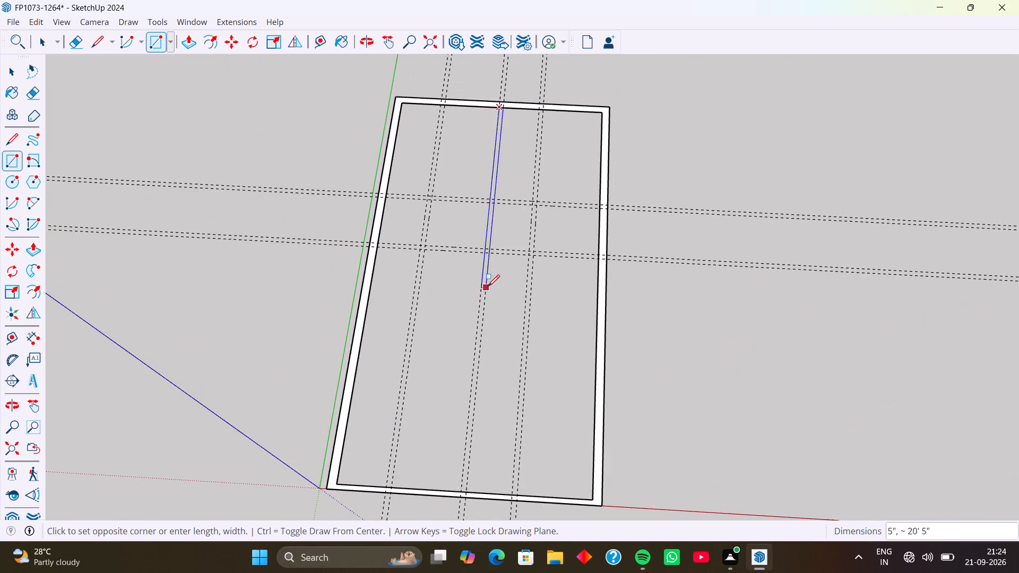
{"action": "scroll", "coordinate": [488, 286], "scroll_direction": "up", "scroll_amount": 12}
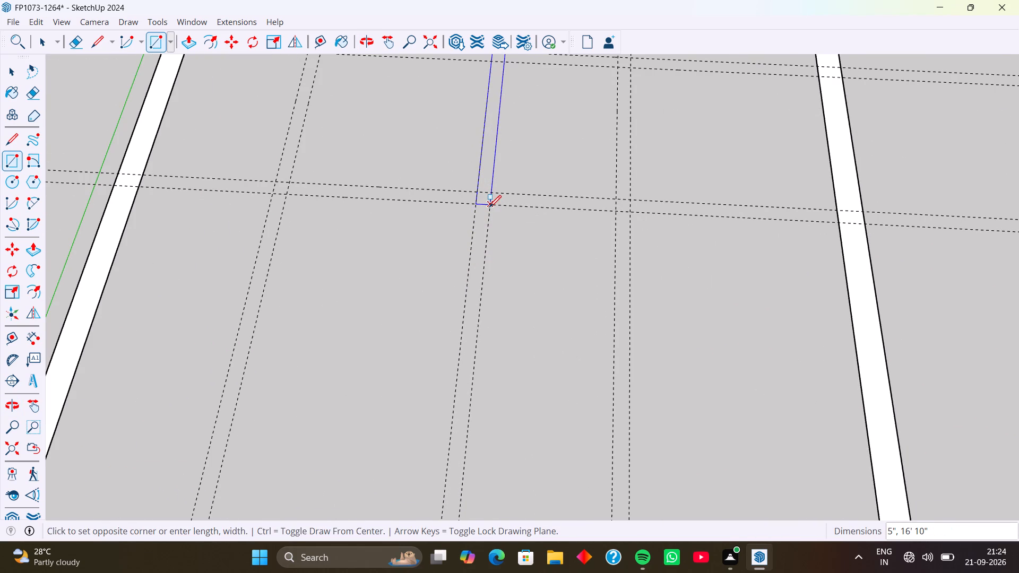
{"action": "left_click", "coordinate": [489, 207]}
Draw 5" partition rectangles along both crosswise guide pairs from the green-axis wall's inner face, the farther 21'3" long and the nearer 20'6".
{"action": "scroll", "coordinate": [372, 280], "scroll_direction": "down", "scroll_amount": 11}
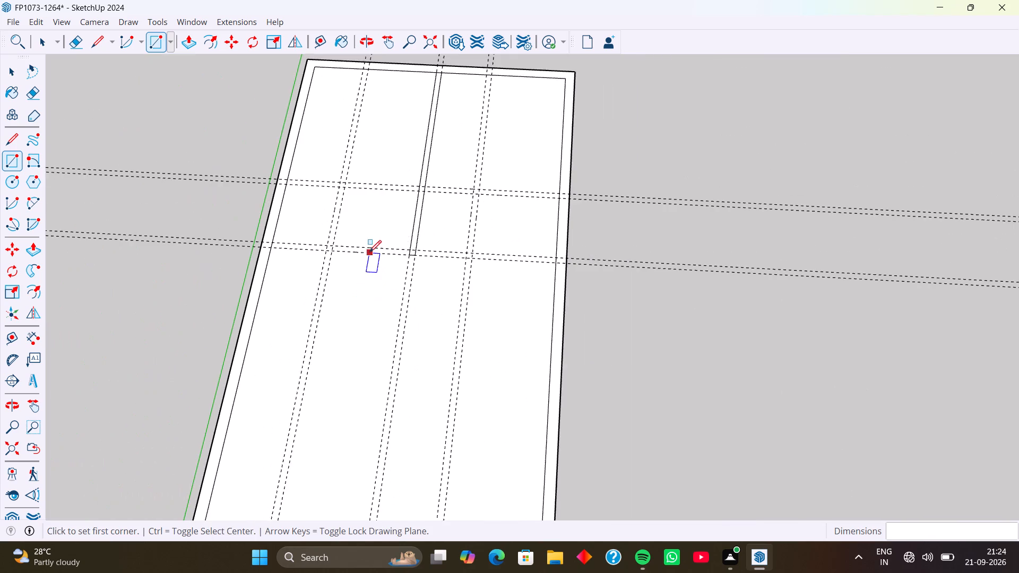
{"action": "scroll", "coordinate": [369, 252], "scroll_direction": "down", "scroll_amount": 4}
{"action": "scroll", "coordinate": [319, 213], "scroll_direction": "up", "scroll_amount": 11}
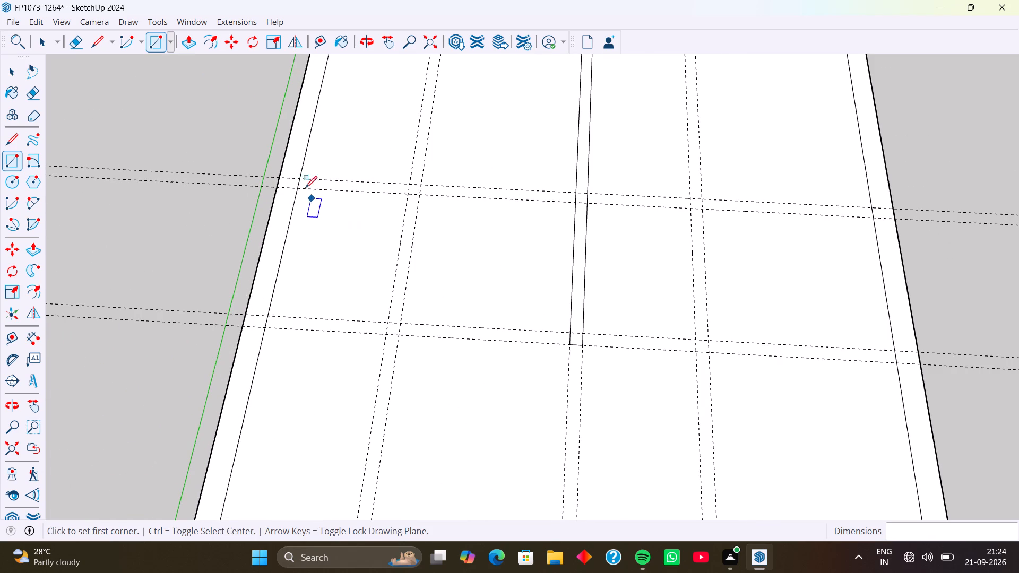
{"action": "left_click", "coordinate": [298, 178]}
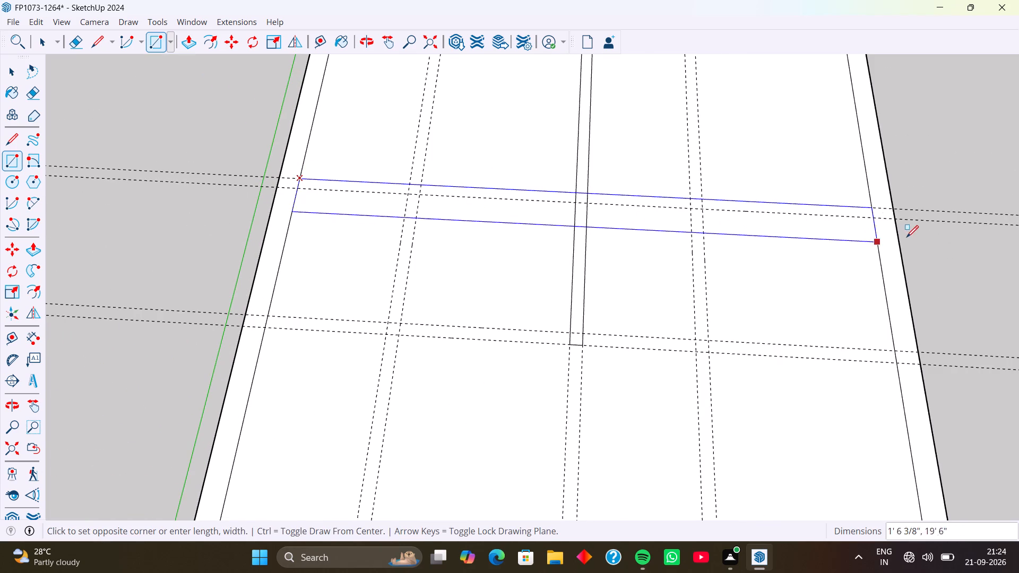
{"action": "left_click", "coordinate": [894, 217]}
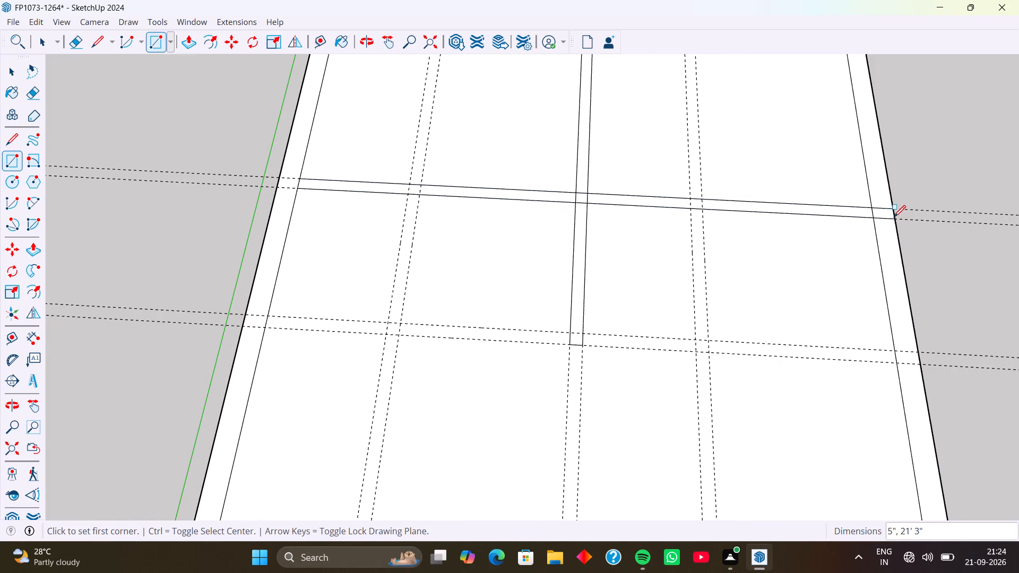
{"action": "left_click", "coordinate": [269, 315]}
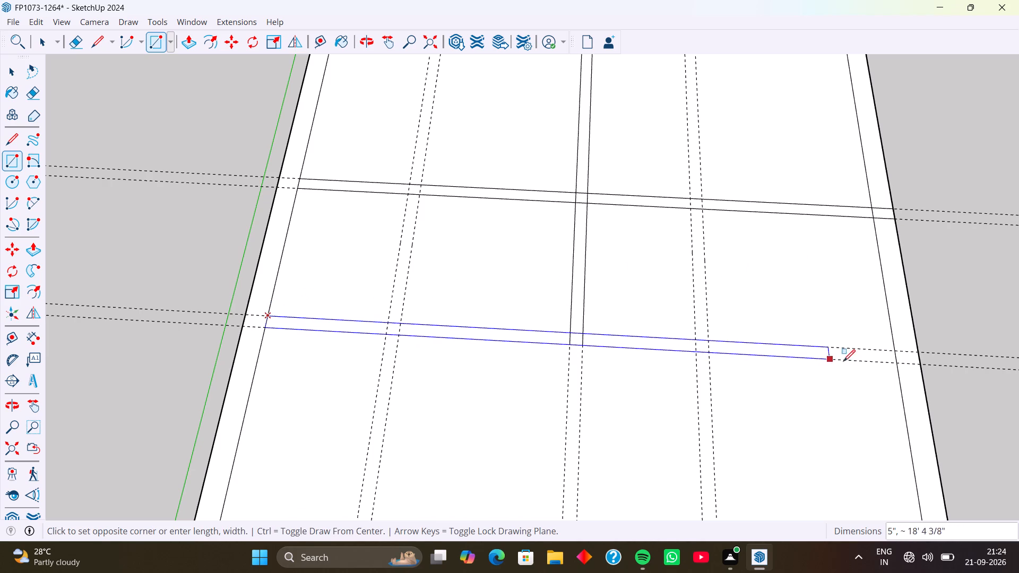
{"action": "left_click", "coordinate": [898, 361]}
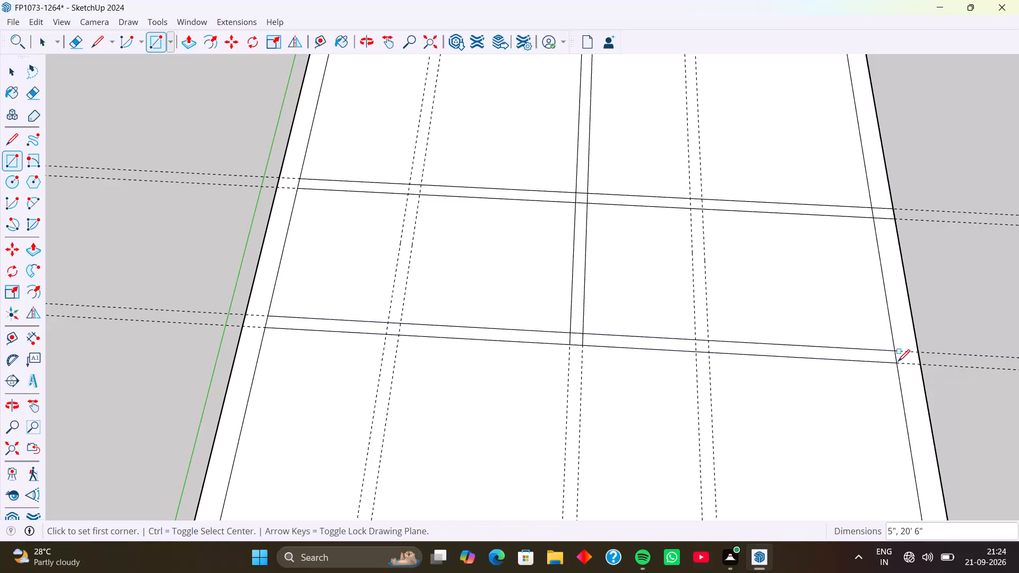
Draw two 5" by 5' partition rectangles between the crosswise partitions, along the outer two lengthwise guide pairs.
{"action": "scroll", "coordinate": [713, 237], "scroll_direction": "up", "scroll_amount": 3}
{"action": "left_click", "coordinate": [697, 203]}
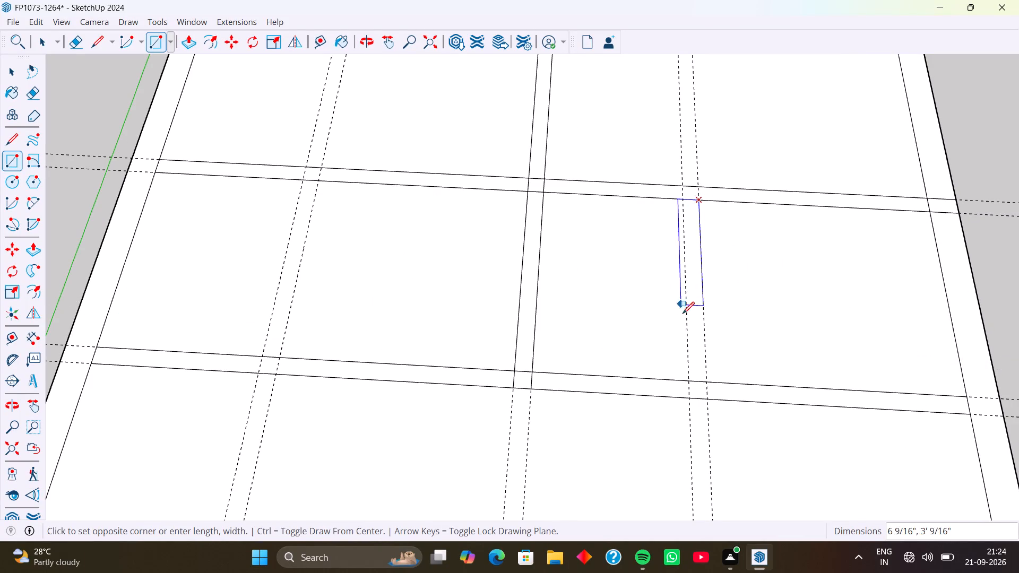
{"action": "left_click", "coordinate": [689, 381]}
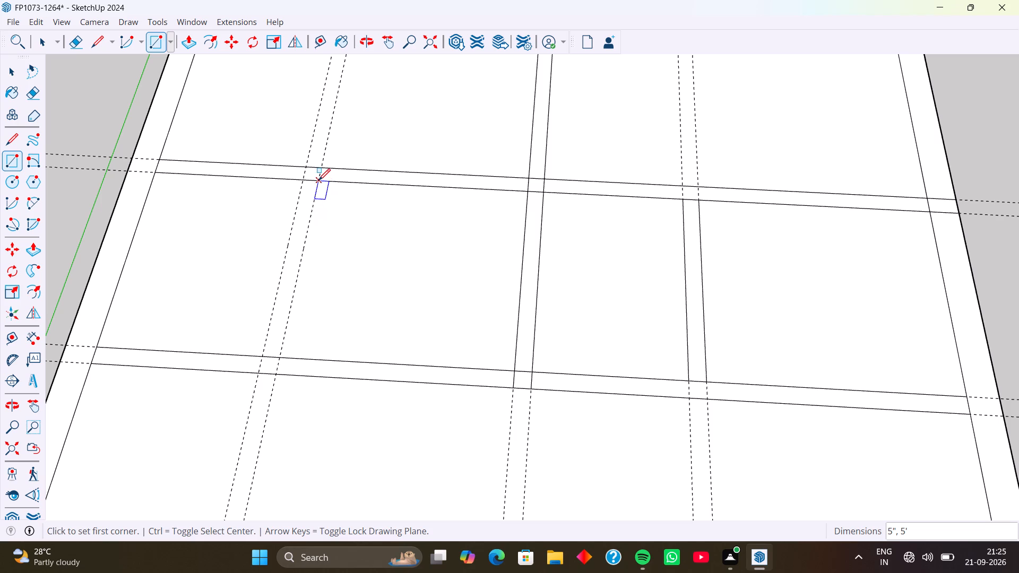
{"action": "left_click", "coordinate": [318, 180]}
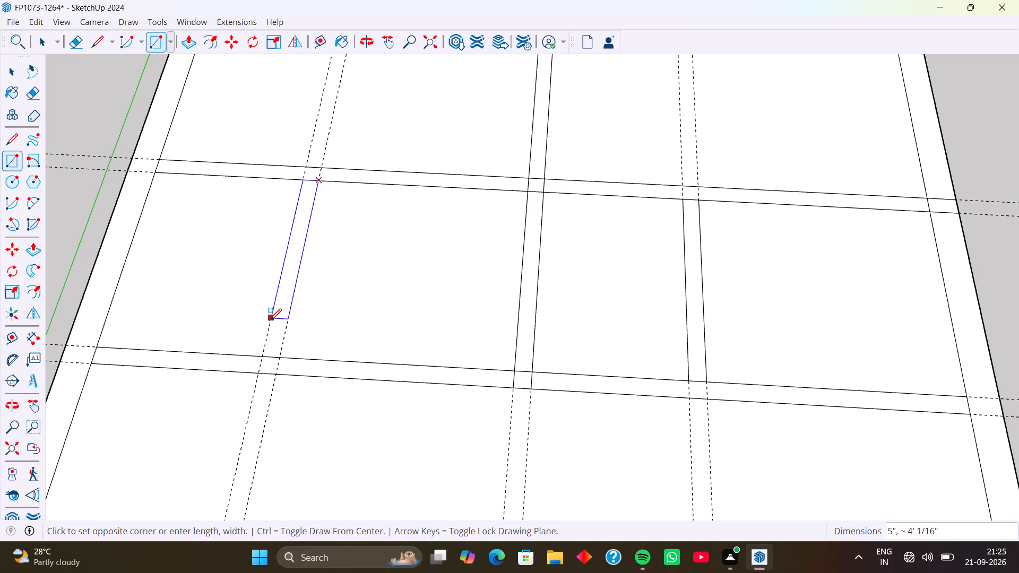
{"action": "left_click", "coordinate": [260, 358]}
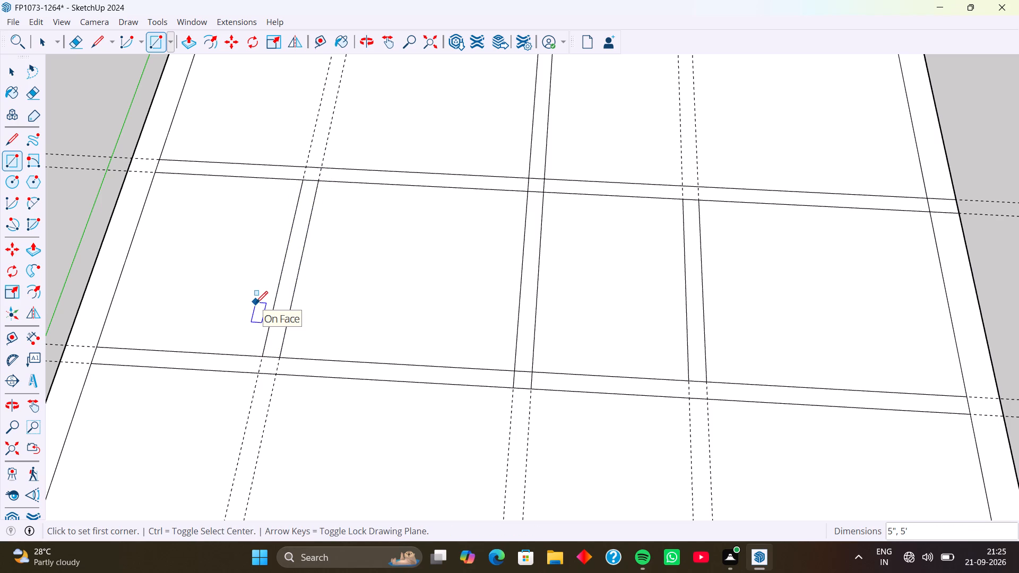
Delete all guides from the model.
{"action": "scroll", "coordinate": [339, 284], "scroll_direction": "down", "scroll_amount": 2}
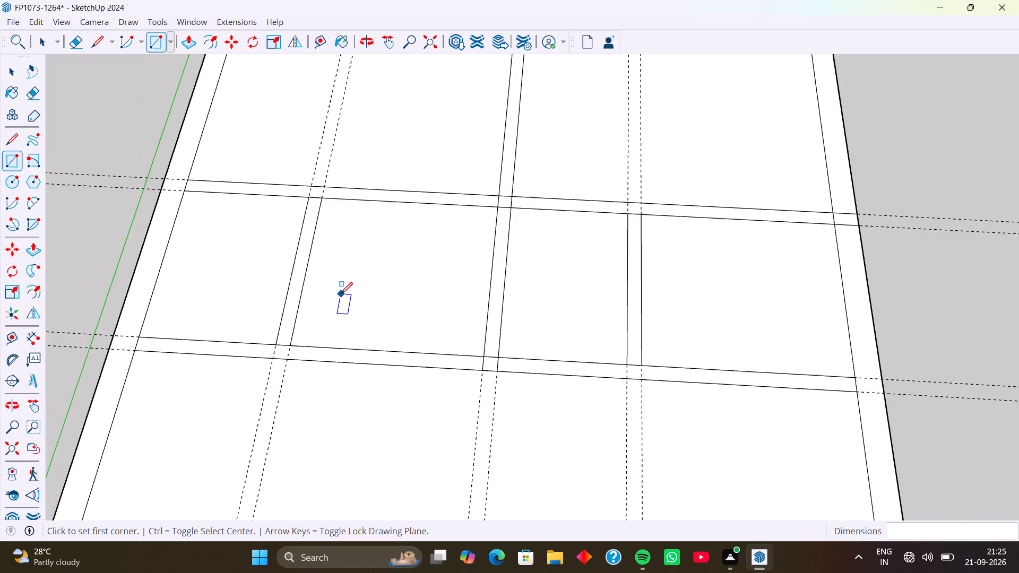
{"action": "scroll", "coordinate": [340, 294], "scroll_direction": "down", "scroll_amount": 3}
{"action": "scroll", "coordinate": [384, 293], "scroll_direction": "down", "scroll_amount": 1}
{"action": "middle_click_drag", "start_coordinate": [387, 317], "coordinate": [394, 232]}
{"action": "scroll", "coordinate": [394, 236], "scroll_direction": "down", "scroll_amount": 1, "text": "shift"}
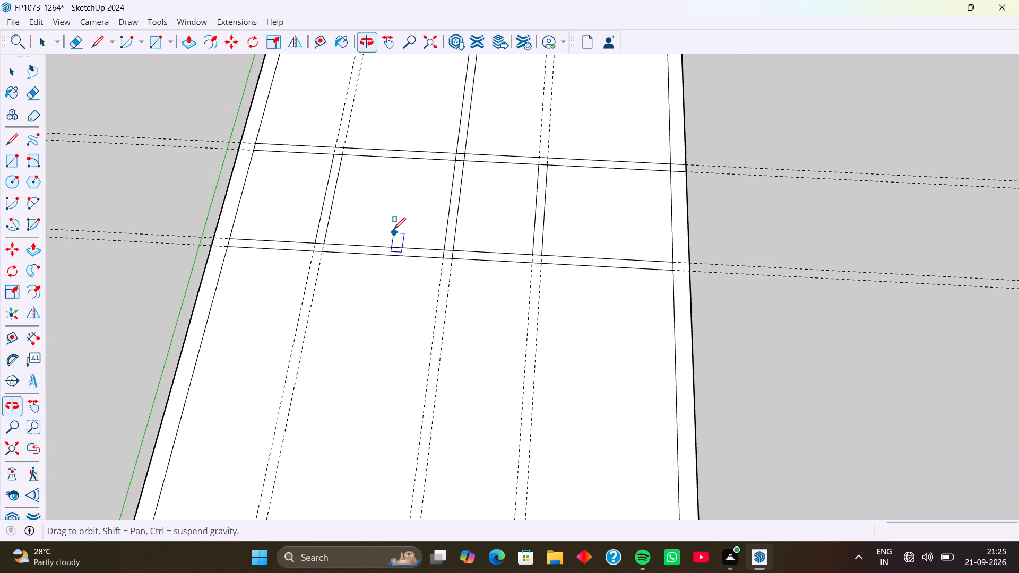
{"action": "scroll", "coordinate": [394, 229], "scroll_direction": "down", "scroll_amount": 4}
{"action": "middle_click_drag", "start_coordinate": [399, 212], "coordinate": [360, 228]}
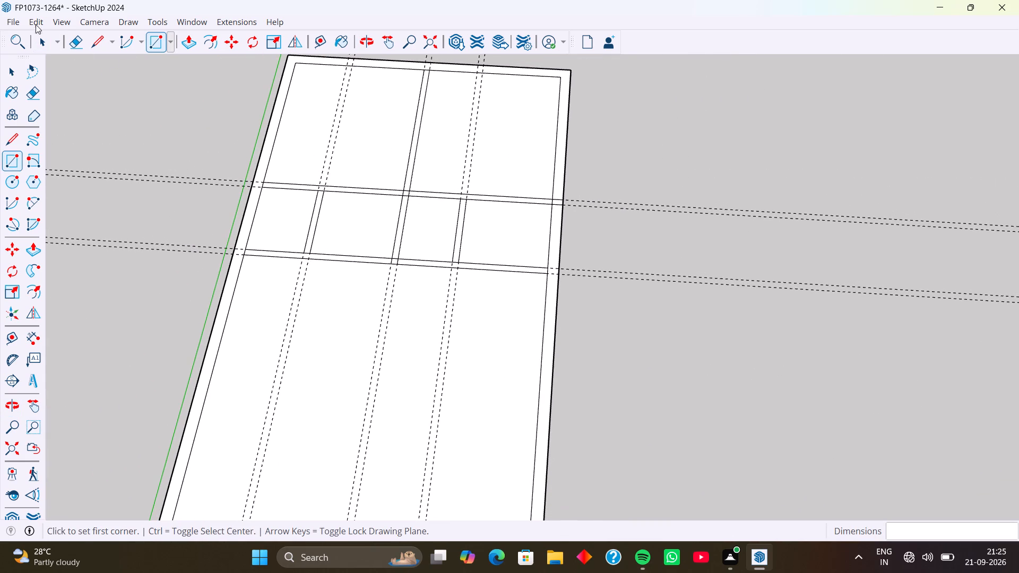
{"action": "left_click", "coordinate": [36, 19]}
{"action": "left_click", "coordinate": [87, 157]}
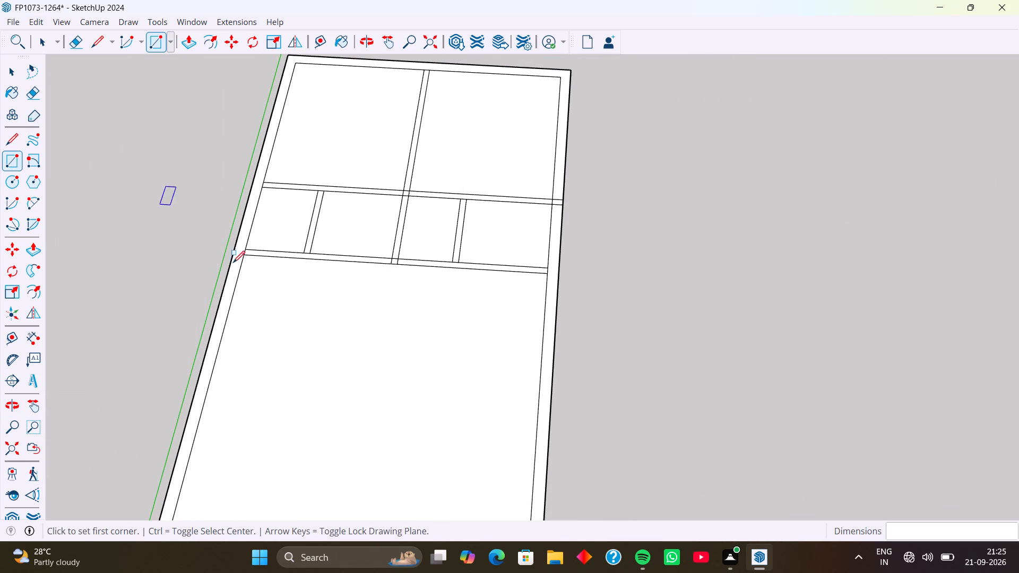
Delete the floor faces of the two large far-end rooms and the four small rooms between the crosswise partitions.
{"action": "middle_click_drag", "start_coordinate": [242, 290], "coordinate": [307, 303]}
{"action": "middle_click_drag", "start_coordinate": [309, 306], "coordinate": [307, 333]}
{"action": "key", "text": "space"}
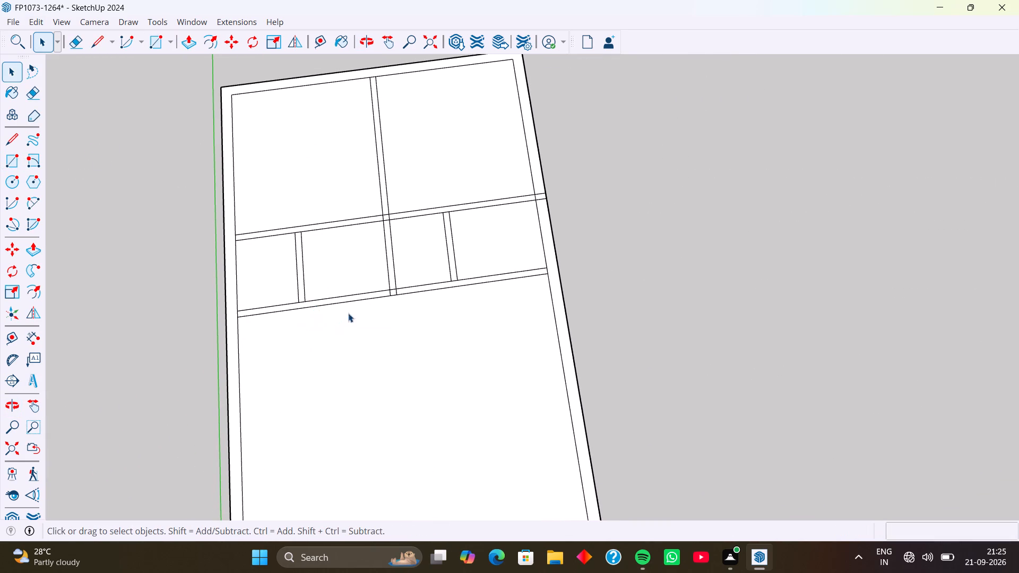
{"action": "left_click", "coordinate": [345, 187]}
{"action": "key", "text": "Delete"}
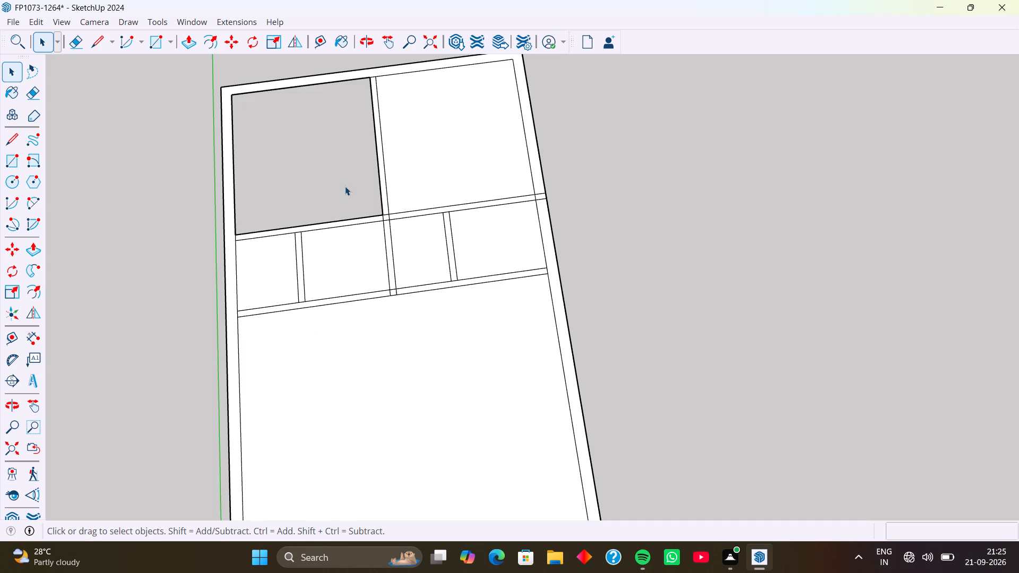
{"action": "left_click", "coordinate": [441, 191]}
{"action": "key", "text": "Delete"}
{"action": "key", "text": "Delete"}
{"action": "left_click", "coordinate": [476, 238]}
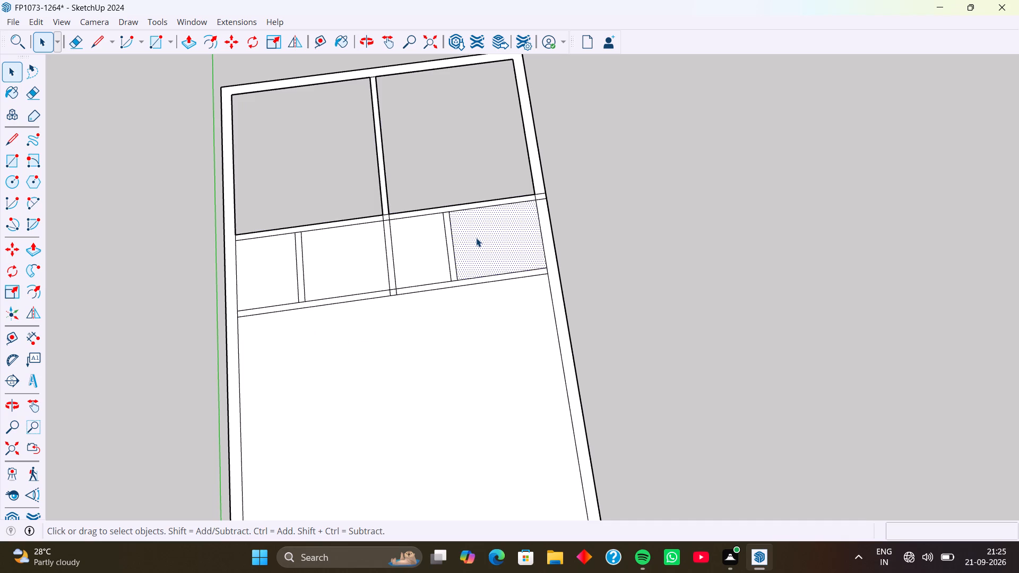
{"action": "key", "text": "Delete"}
{"action": "left_click", "coordinate": [430, 248]}
{"action": "key", "text": "Delete"}
{"action": "left_click", "coordinate": [373, 263]}
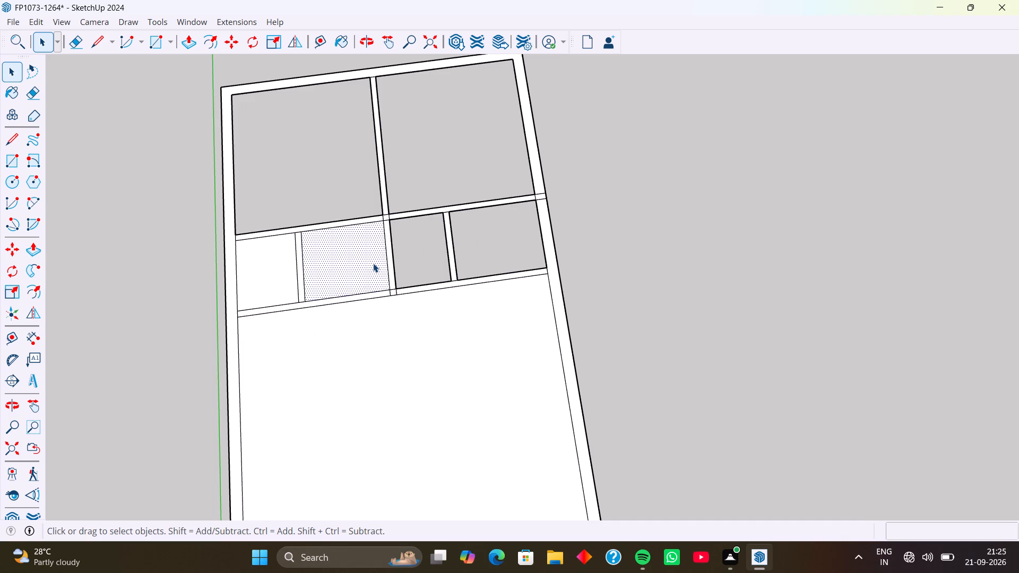
{"action": "key", "text": "Delete"}
{"action": "left_click", "coordinate": [281, 268]}
{"action": "key", "text": "Delete"}
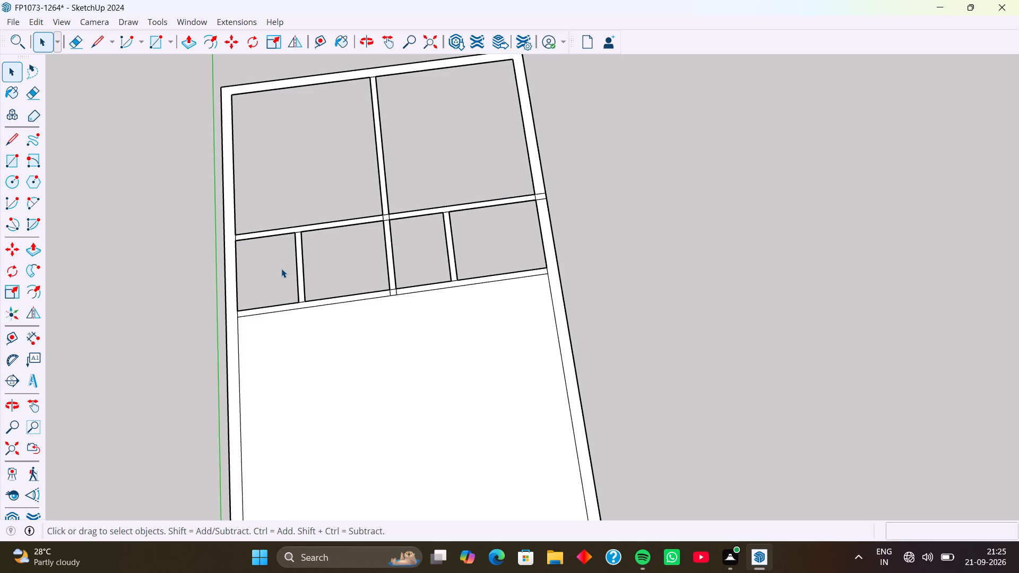
Place a crosswise guide 11'8" from the origin-side face of the nearer crosswise partition, toward the origin.
{"action": "left_click", "coordinate": [321, 45]}
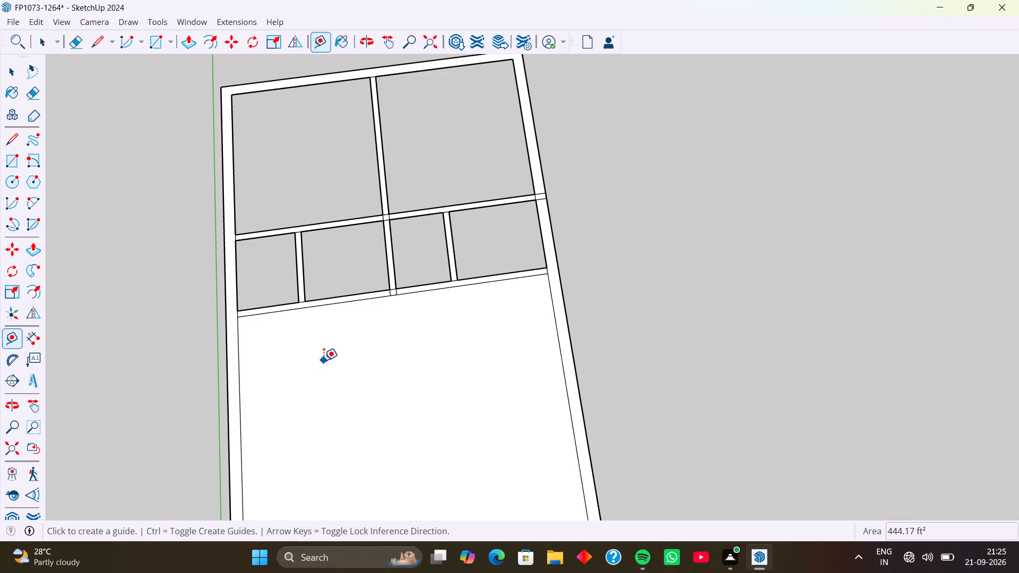
{"action": "scroll", "coordinate": [327, 359], "scroll_direction": "down", "scroll_amount": 3}
{"action": "middle_click_drag", "start_coordinate": [331, 376], "coordinate": [321, 255], "text": "shift"}
{"action": "scroll", "coordinate": [321, 250], "scroll_direction": "up", "scroll_amount": 4}
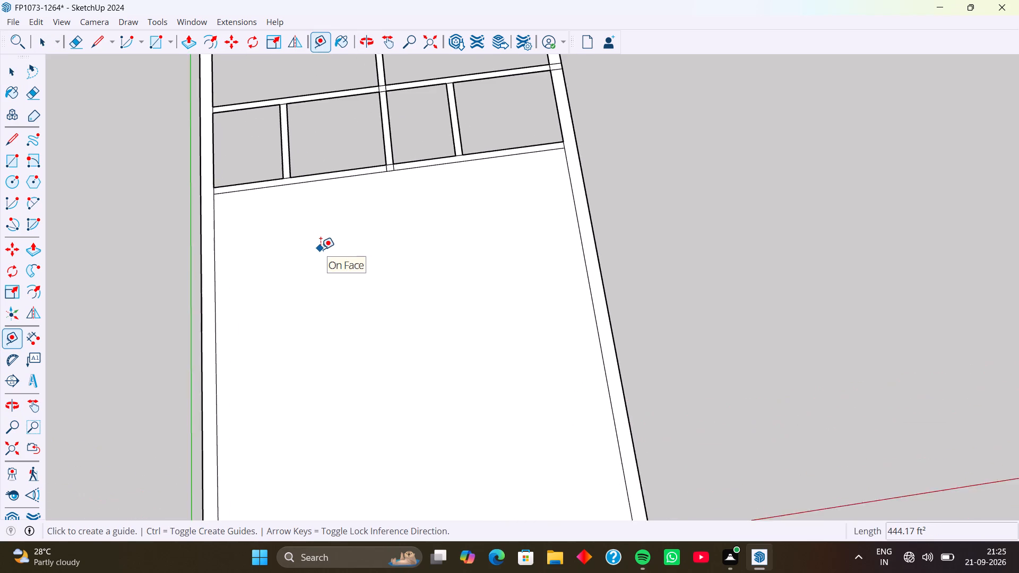
{"action": "scroll", "coordinate": [321, 249], "scroll_direction": "up", "scroll_amount": 1}
{"action": "left_click", "coordinate": [305, 174]}
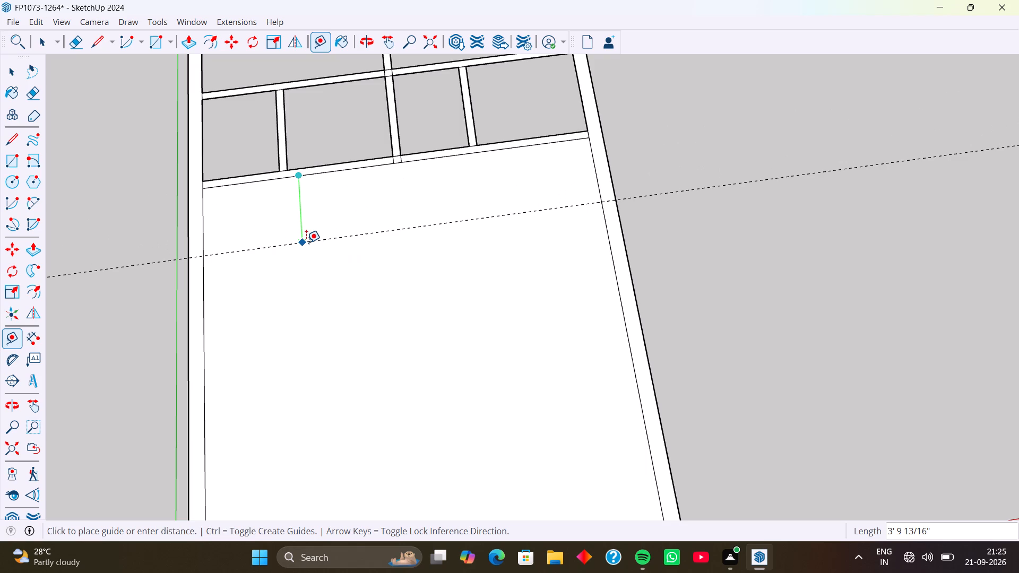
{"action": "type", "text": "11'8"}
{"action": "key", "text": "Return"}
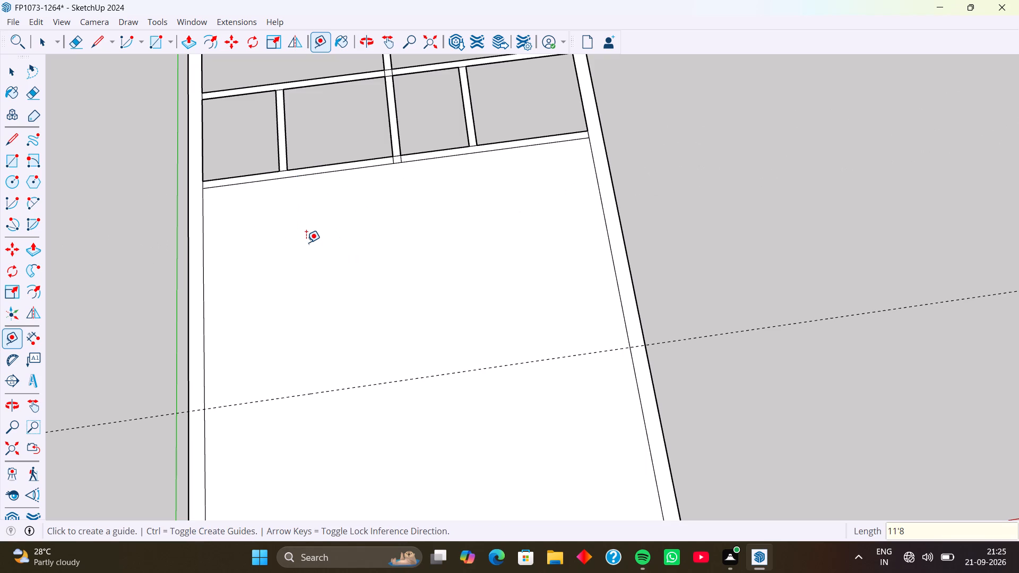
Place a parallel crosswise guide 5" from the 11'8" guide, toward the origin.
{"action": "scroll", "coordinate": [308, 298], "scroll_direction": "down", "scroll_amount": 5}
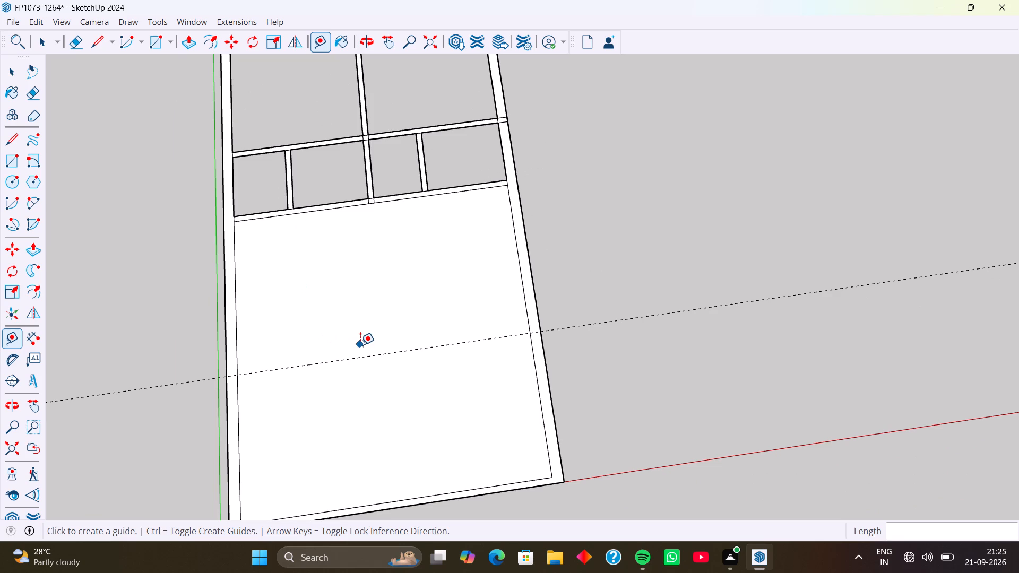
{"action": "left_click", "coordinate": [360, 355]}
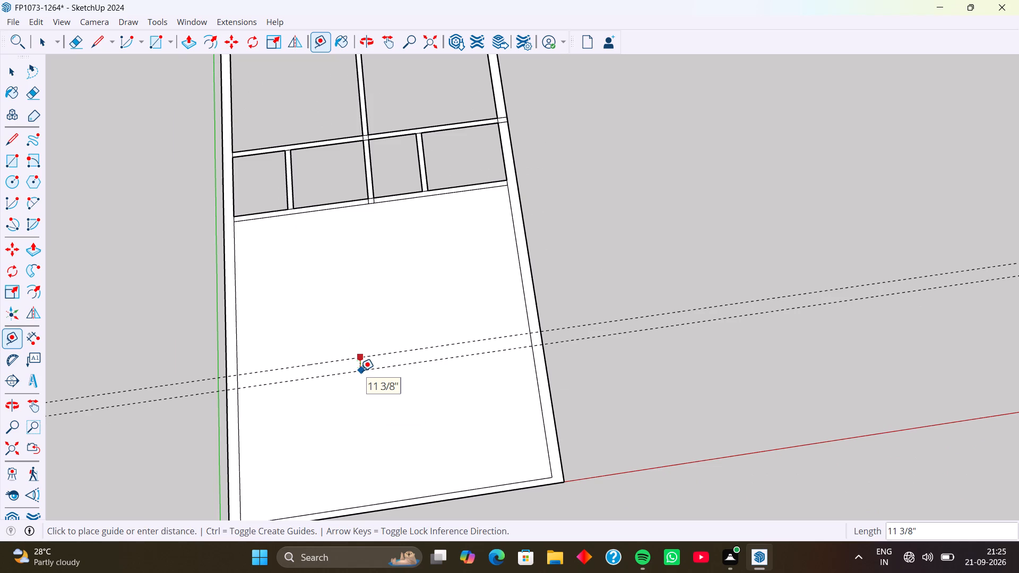
{"action": "key", "text": "5"}
{"action": "key", "text": "Return"}
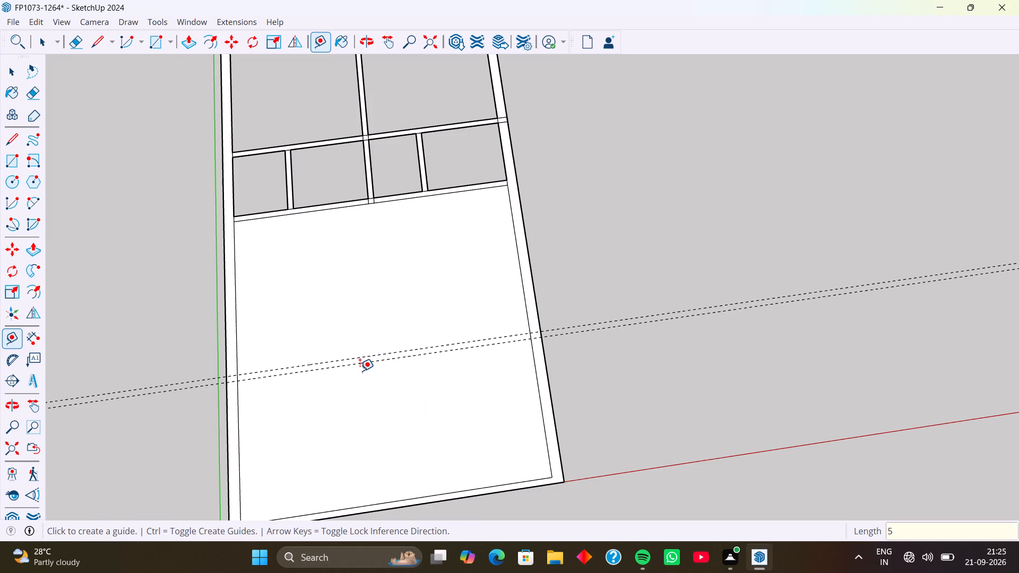
Place a lengthwise guide 10' from the inner face of the green-axis side wall, and a parallel guide 5" beyond it.
{"action": "left_click", "coordinate": [237, 271]}
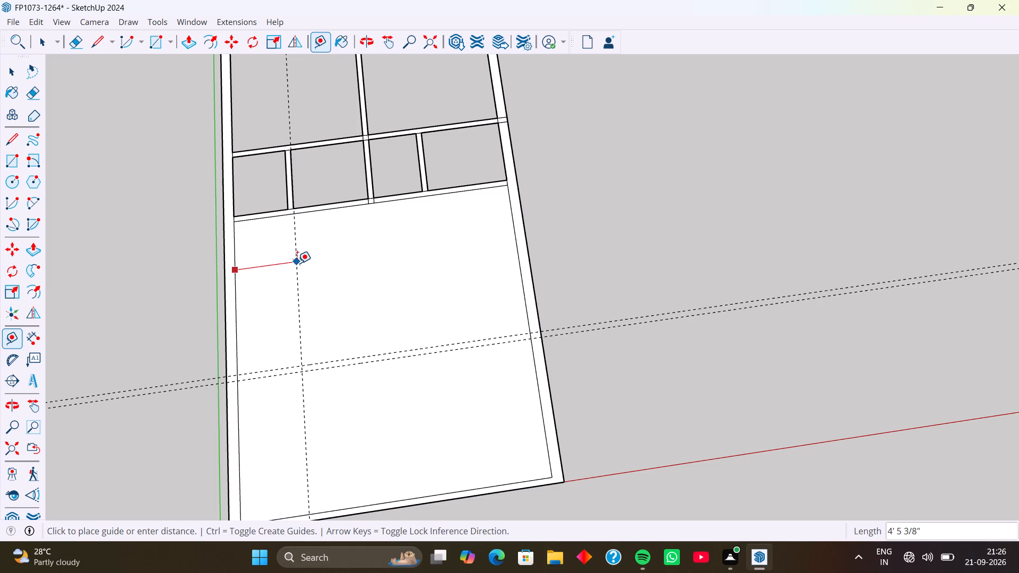
{"action": "type", "text": "10'"}
{"action": "key", "text": "Return"}
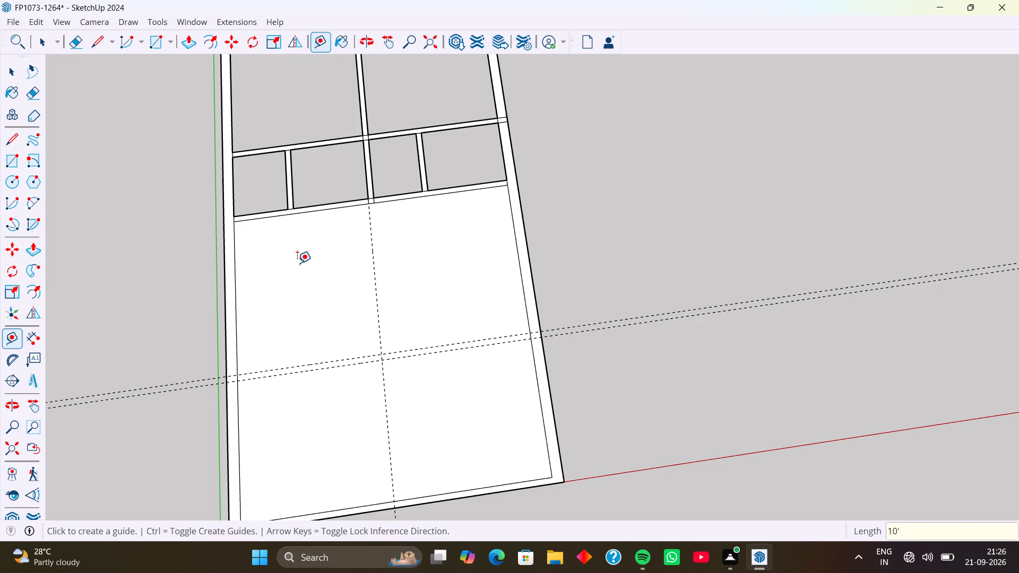
{"action": "left_click", "coordinate": [373, 268]}
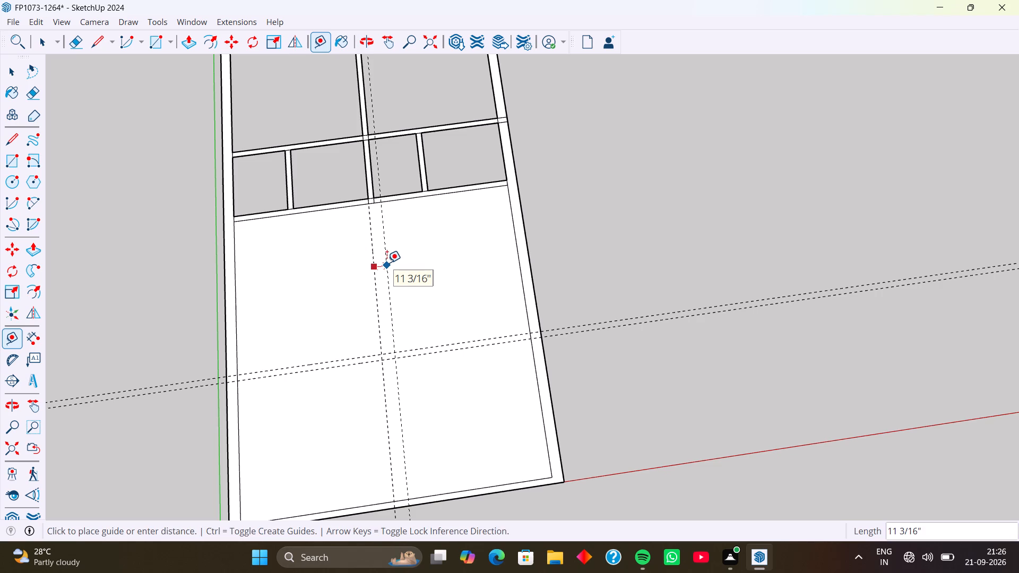
{"action": "key", "text": "5"}
{"action": "key", "text": "Return"}
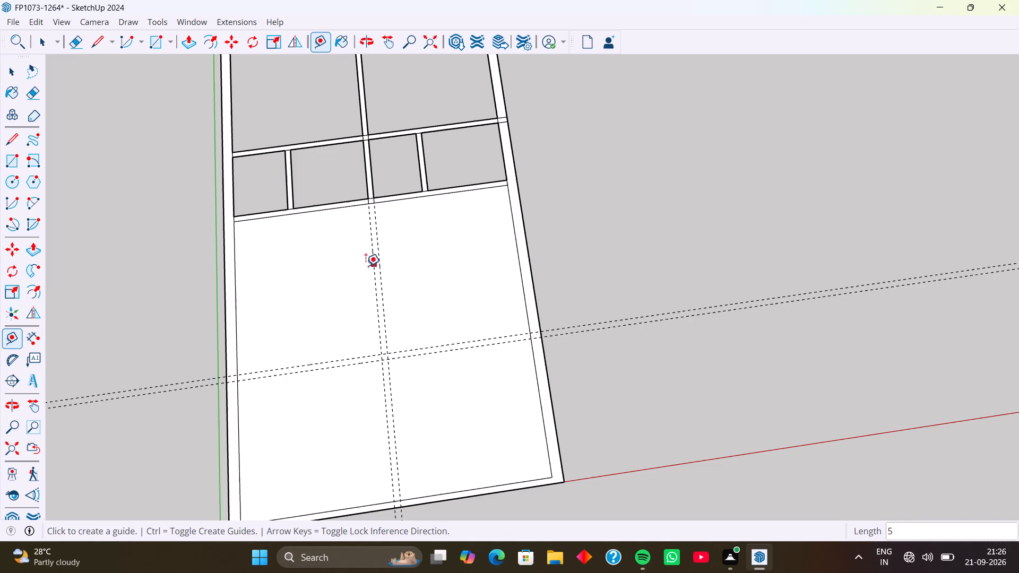
Place a crosswise guide 6'6" from the nearest crosswise guide toward the origin, and a parallel guide 5" beyond it.
{"action": "middle_click_drag", "start_coordinate": [462, 414], "coordinate": [445, 335], "text": "shift"}
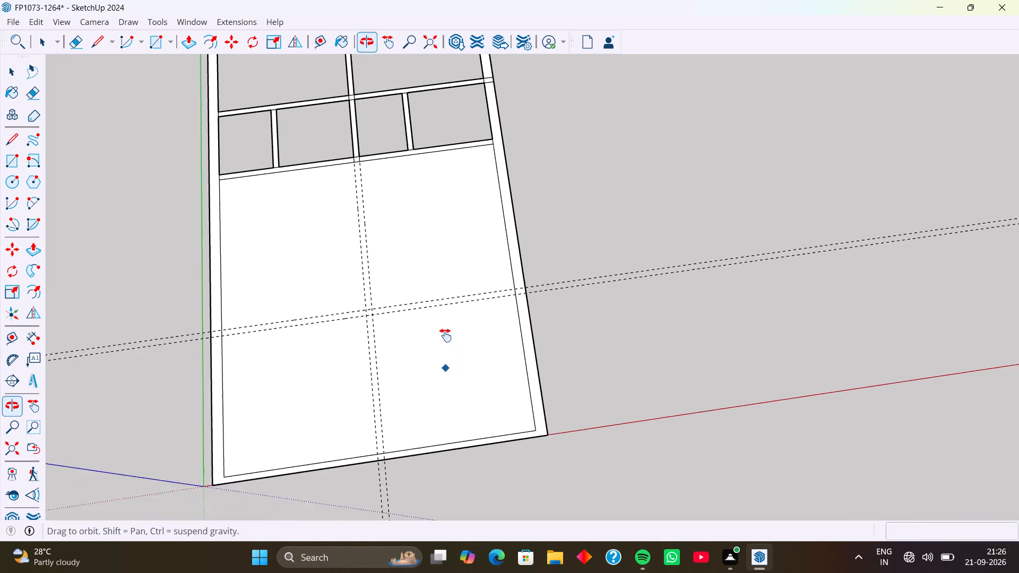
{"action": "middle_click_drag", "start_coordinate": [445, 335], "coordinate": [452, 248], "text": "shift"}
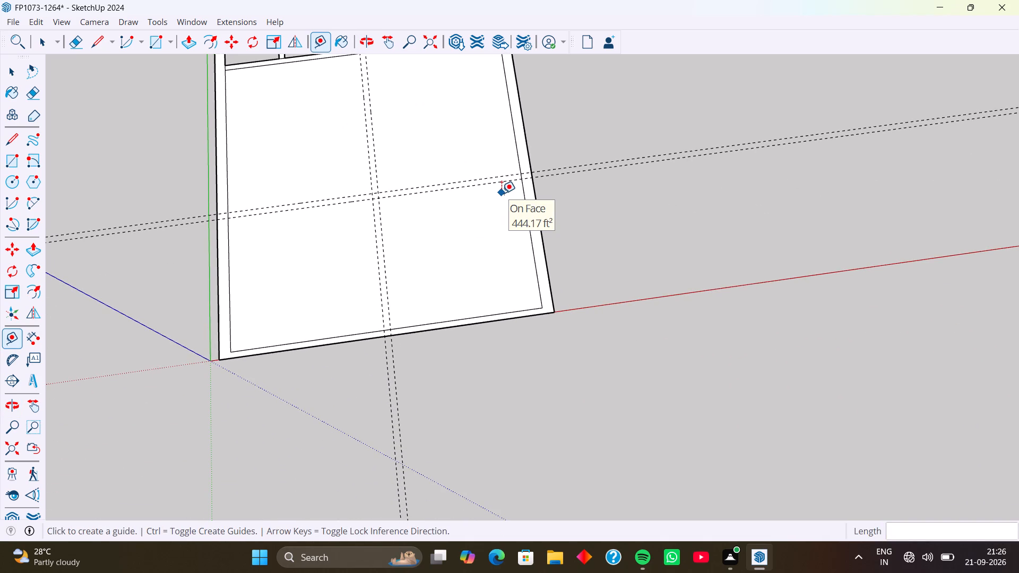
{"action": "scroll", "coordinate": [495, 192], "scroll_direction": "up", "scroll_amount": 2}
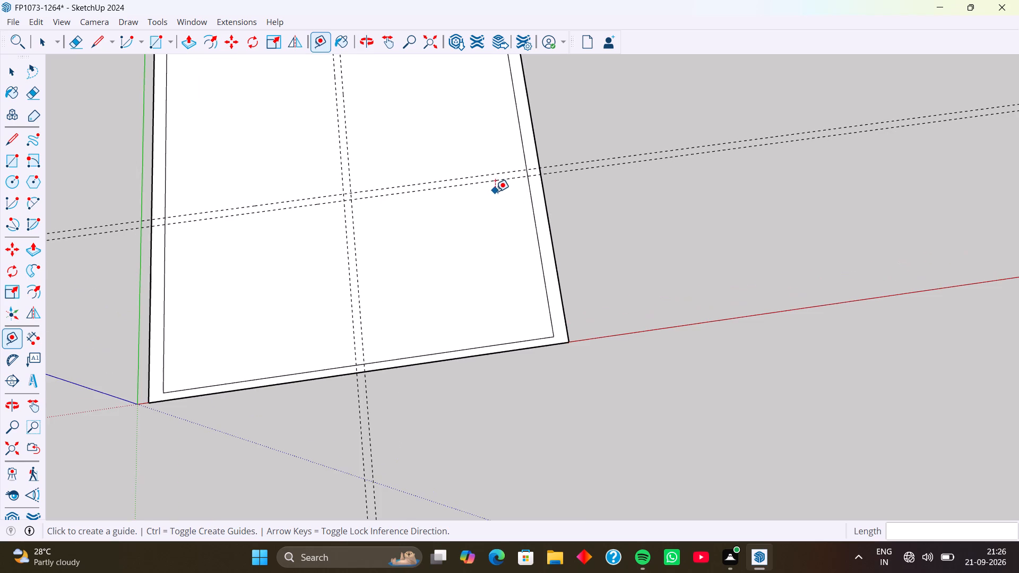
{"action": "left_click", "coordinate": [494, 181]}
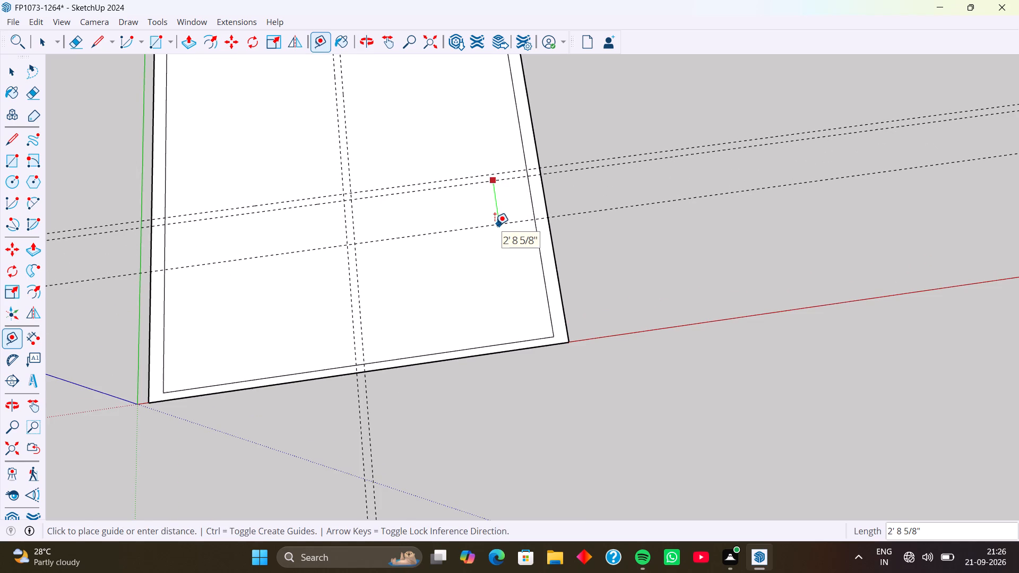
{"action": "type", "text": "6'6"}
{"action": "key", "text": "Return"}
{"action": "scroll", "coordinate": [519, 290], "scroll_direction": "up", "scroll_amount": 3}
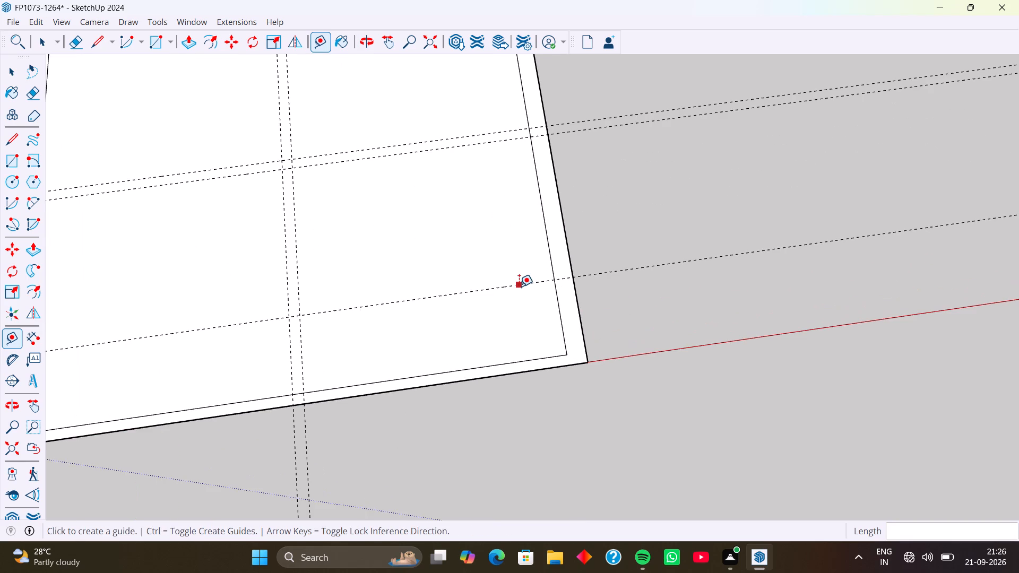
{"action": "left_click", "coordinate": [519, 286]}
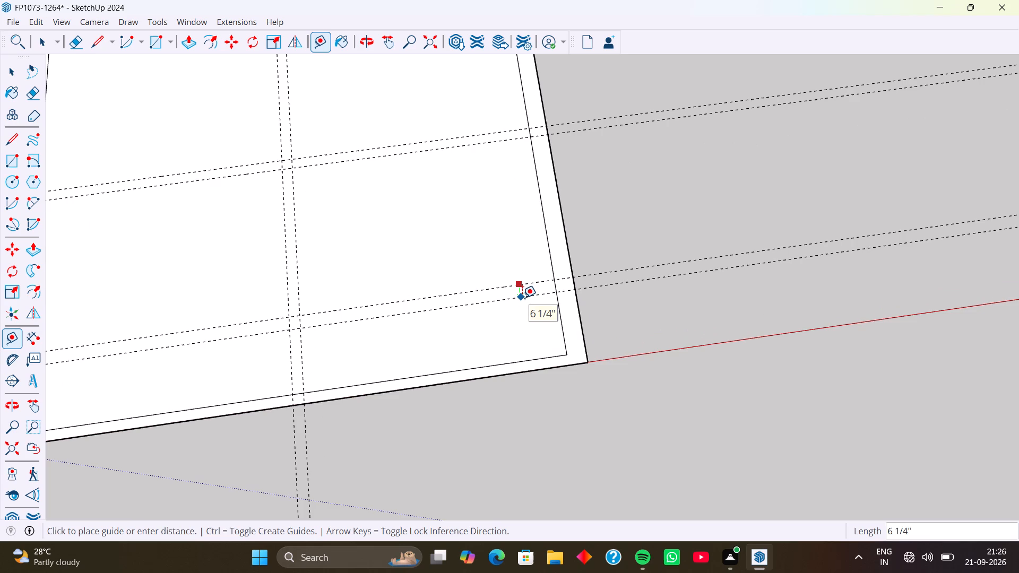
{"action": "key", "text": "5"}
{"action": "key", "text": "Return"}
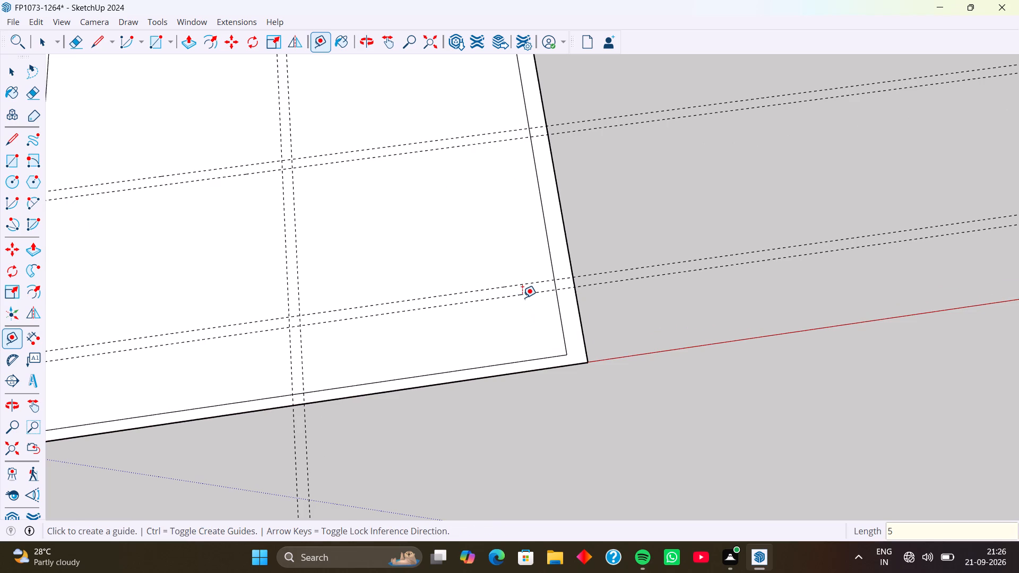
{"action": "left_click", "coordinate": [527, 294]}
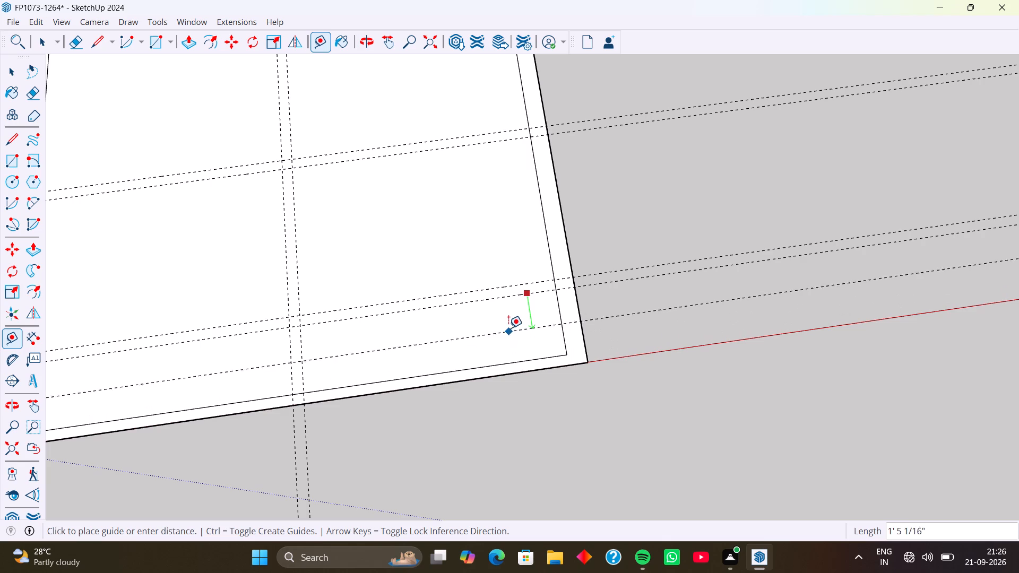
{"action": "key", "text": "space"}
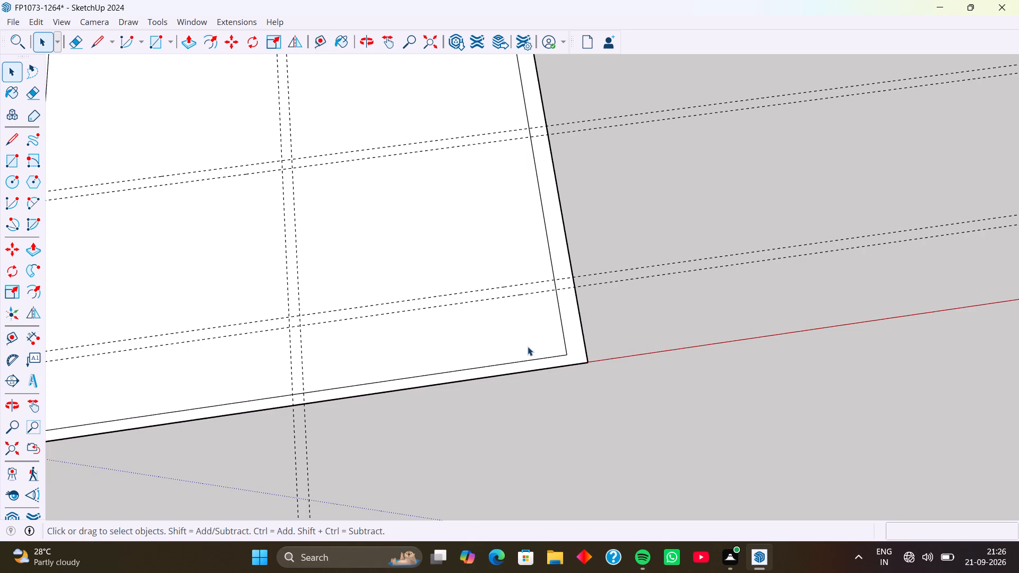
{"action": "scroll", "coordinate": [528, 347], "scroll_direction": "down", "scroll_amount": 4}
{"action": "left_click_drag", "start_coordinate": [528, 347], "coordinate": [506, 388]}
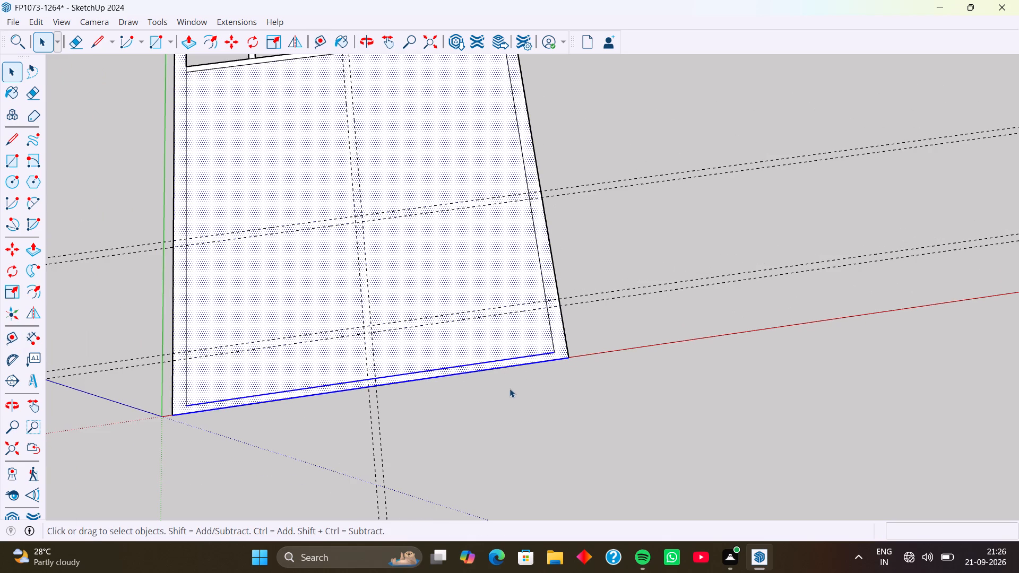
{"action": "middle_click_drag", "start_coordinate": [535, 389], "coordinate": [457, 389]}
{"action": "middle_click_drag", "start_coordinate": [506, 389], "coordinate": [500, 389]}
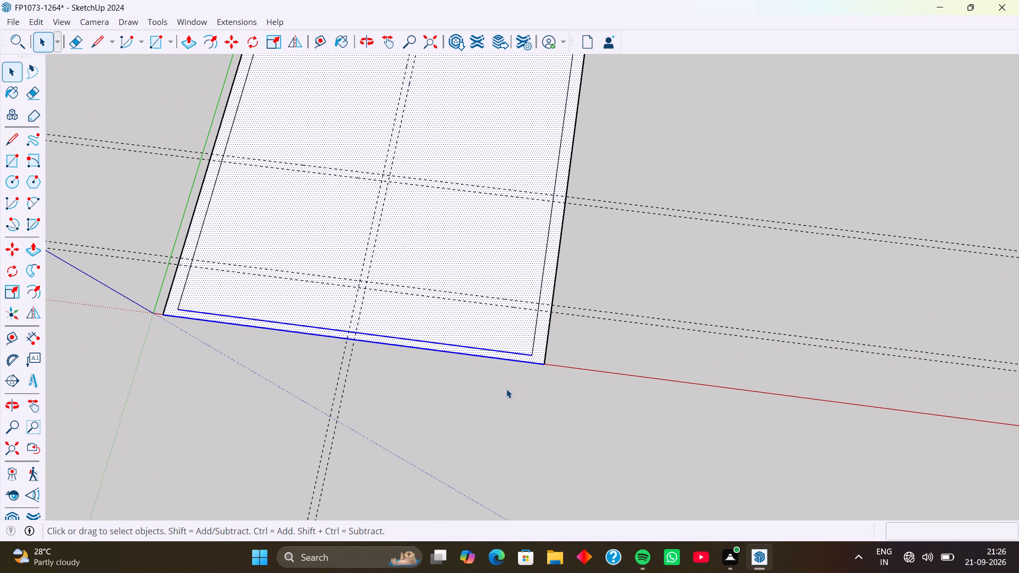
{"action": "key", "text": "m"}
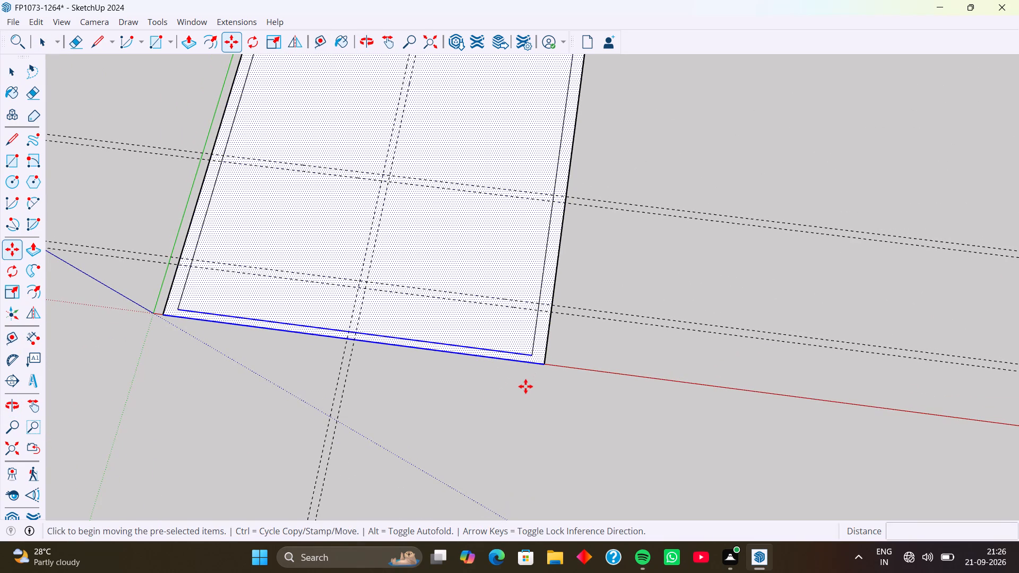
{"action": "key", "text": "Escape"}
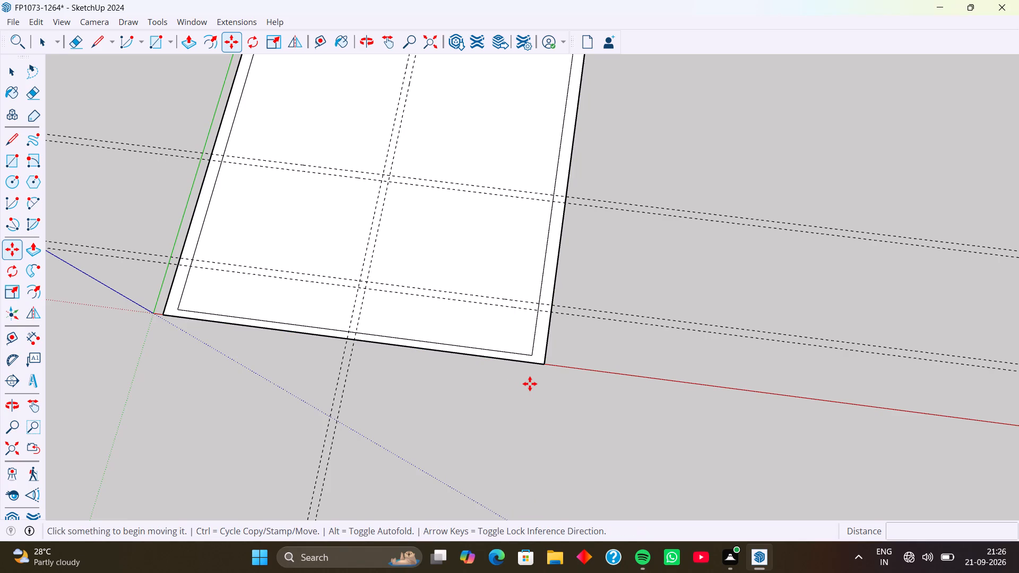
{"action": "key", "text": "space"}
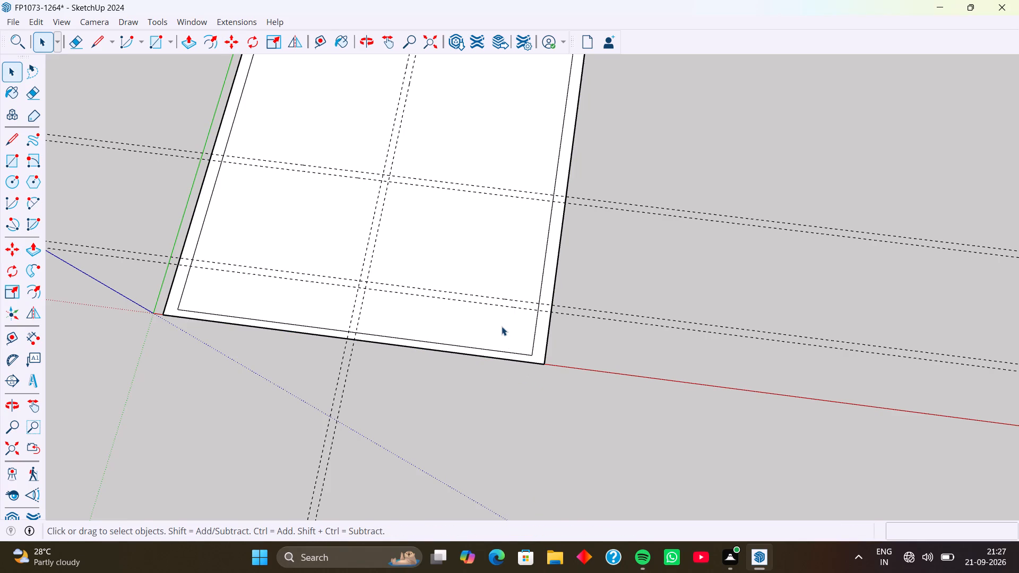
Place a crosswise guide 4' beyond the crosswise guide nearest the origin-side end wall, outward, and a parallel guide 5" past it.
{"action": "key", "text": "t"}
{"action": "left_click", "coordinate": [502, 309]}
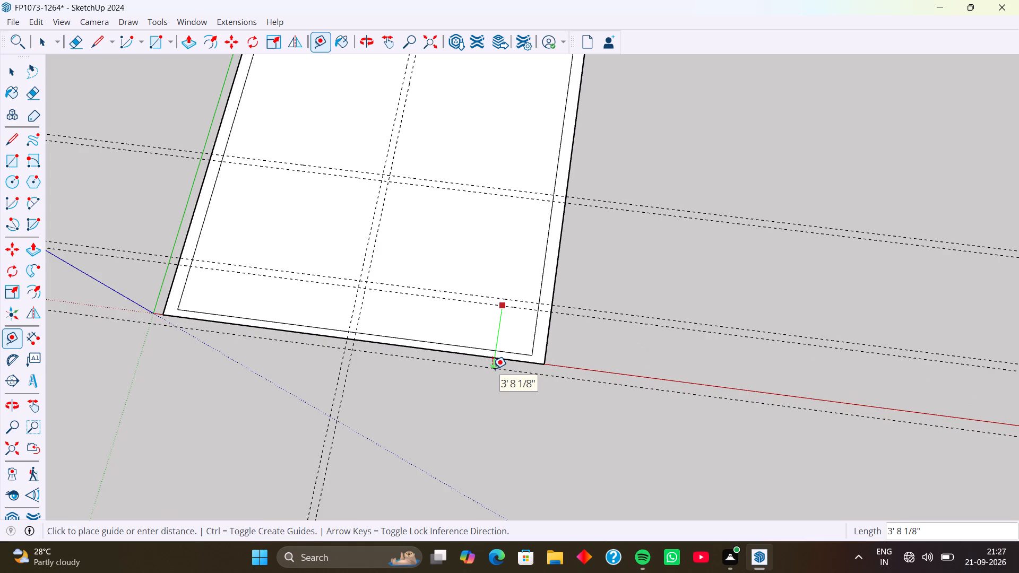
{"action": "type", "text": "4'"}
{"action": "key", "text": "Return"}
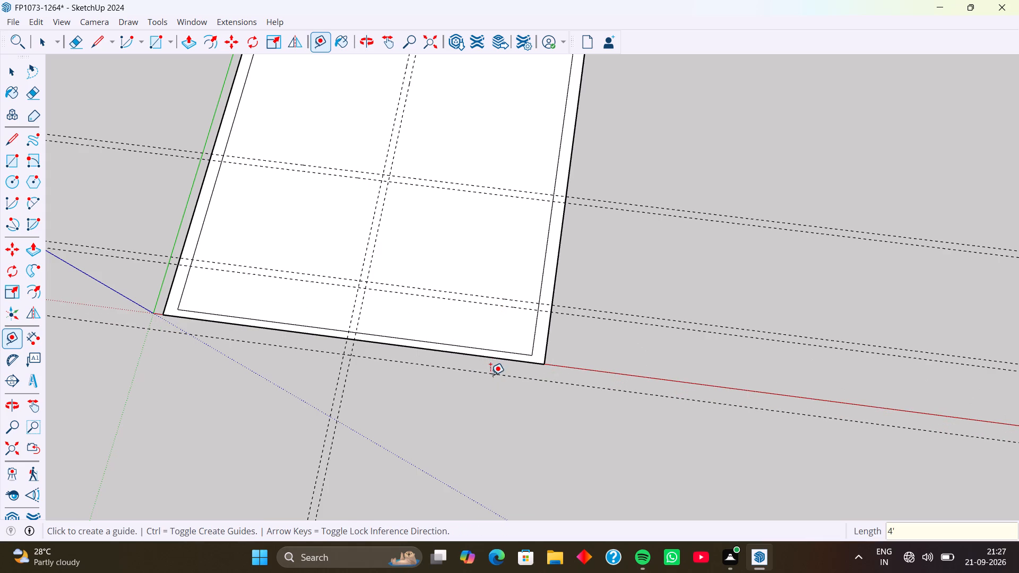
{"action": "left_click", "coordinate": [490, 375]}
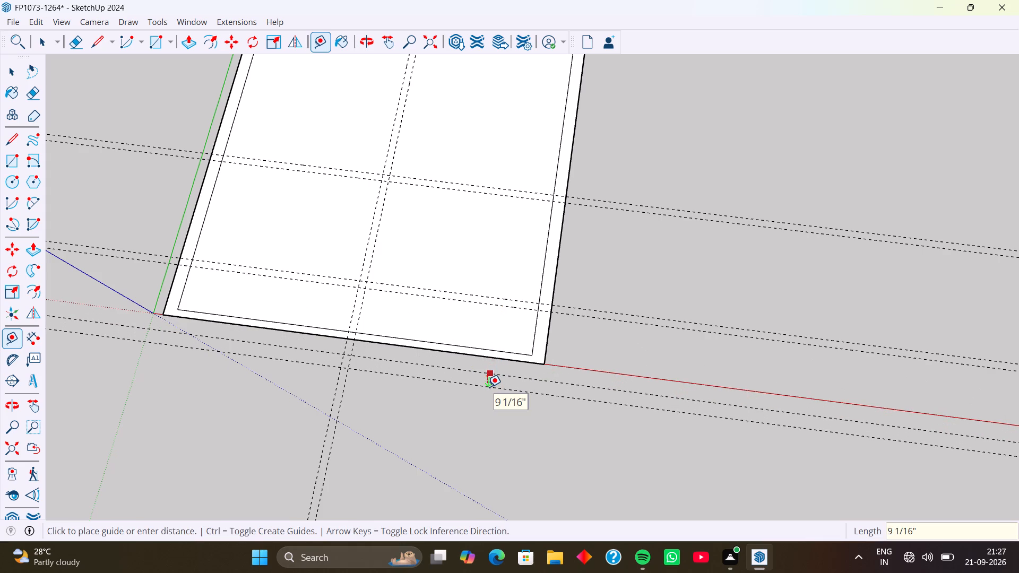
{"action": "key", "text": "5"}
{"action": "key", "text": "Return"}
Move both edges of the origin-side end wall outward so the inner edge lies on the 4' guide.
{"action": "scroll", "coordinate": [514, 381], "scroll_direction": "down", "scroll_amount": 2}
{"action": "middle_click_drag", "start_coordinate": [514, 403], "coordinate": [526, 334]}
{"action": "scroll", "coordinate": [506, 355], "scroll_direction": "up", "scroll_amount": 2}
{"action": "middle_click_drag", "start_coordinate": [509, 359], "coordinate": [541, 421]}
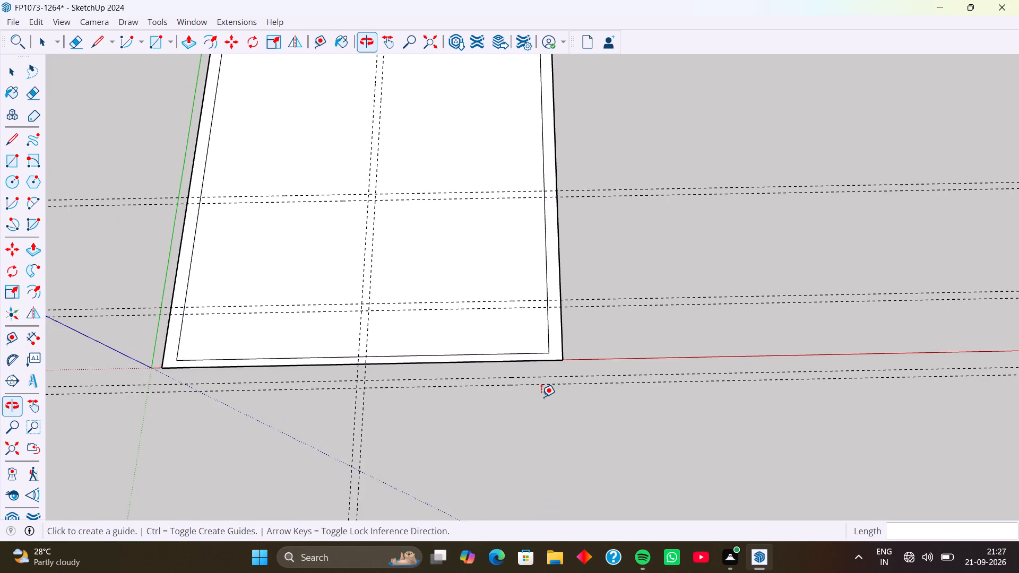
{"action": "scroll", "coordinate": [541, 397], "scroll_direction": "down", "scroll_amount": 3}
{"action": "key", "text": "space"}
{"action": "left_click_drag", "start_coordinate": [569, 350], "coordinate": [525, 374]}
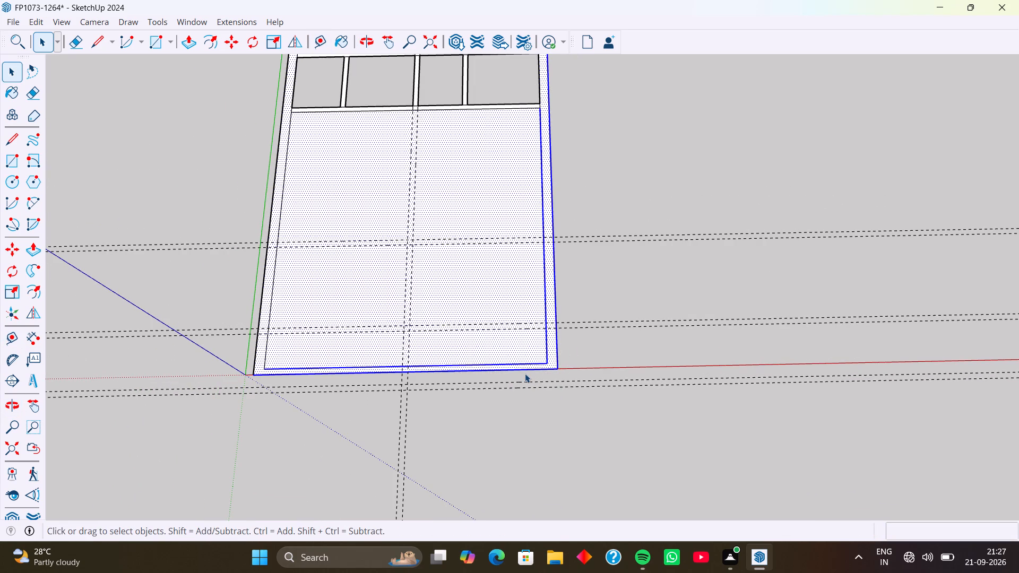
{"action": "left_click", "coordinate": [590, 355]}
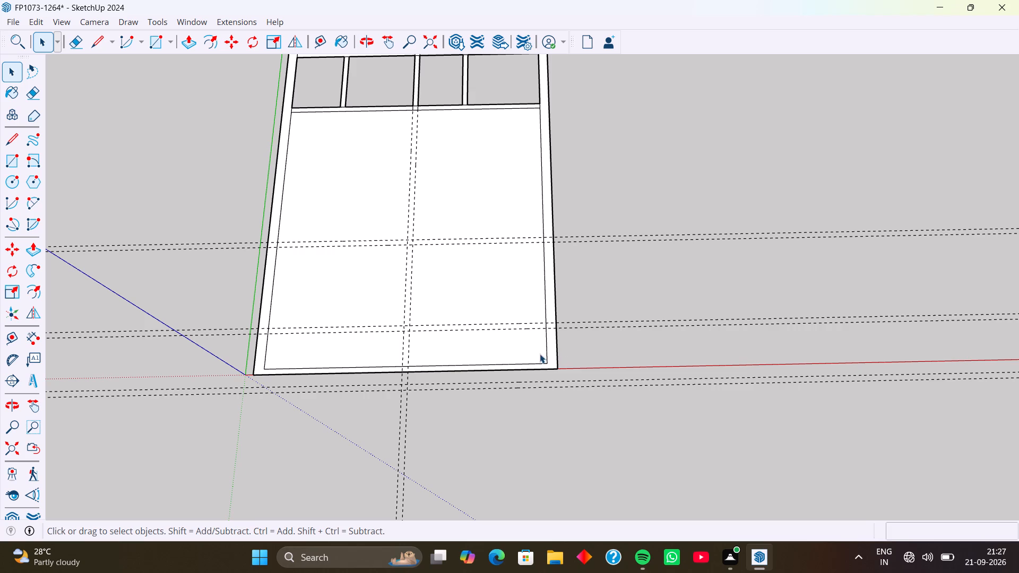
{"action": "left_click_drag", "start_coordinate": [538, 353], "coordinate": [520, 374]}
{"action": "left_click_drag", "start_coordinate": [520, 374], "coordinate": [520, 375]}
{"action": "scroll", "coordinate": [529, 367], "scroll_direction": "up", "scroll_amount": 1}
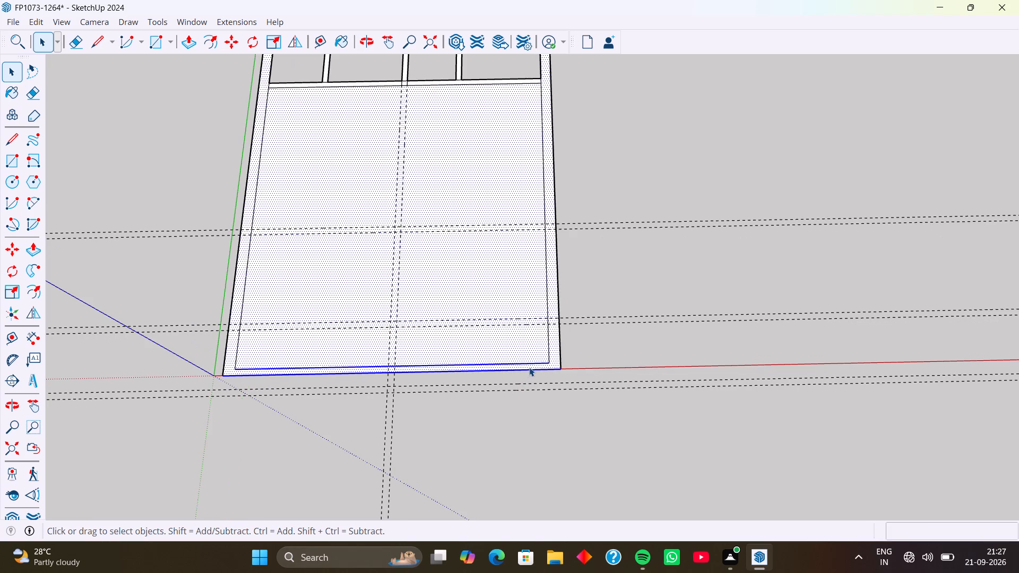
{"action": "key", "text": "m"}
{"action": "scroll", "coordinate": [546, 367], "scroll_direction": "up", "scroll_amount": 6}
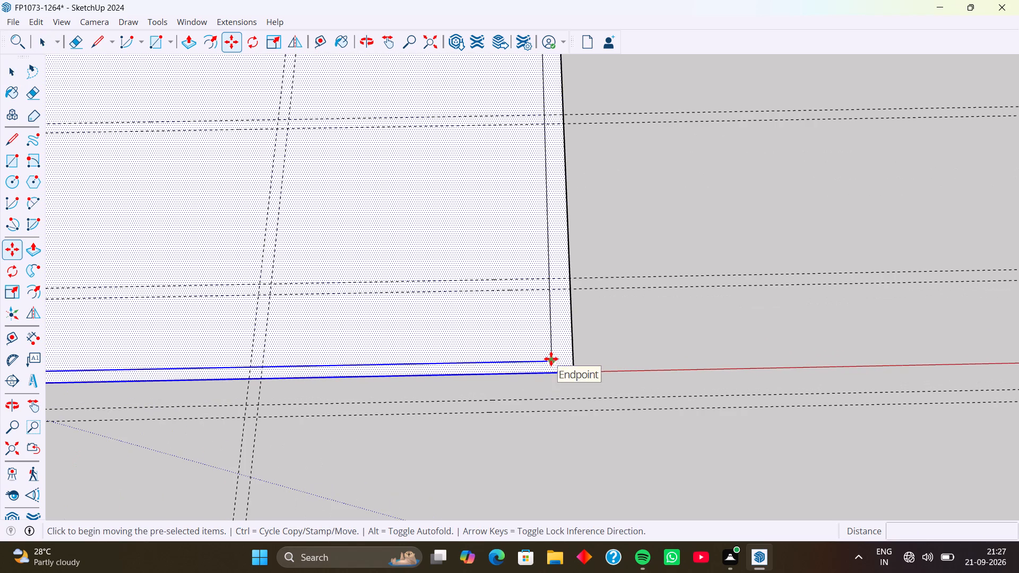
{"action": "left_click", "coordinate": [551, 360]}
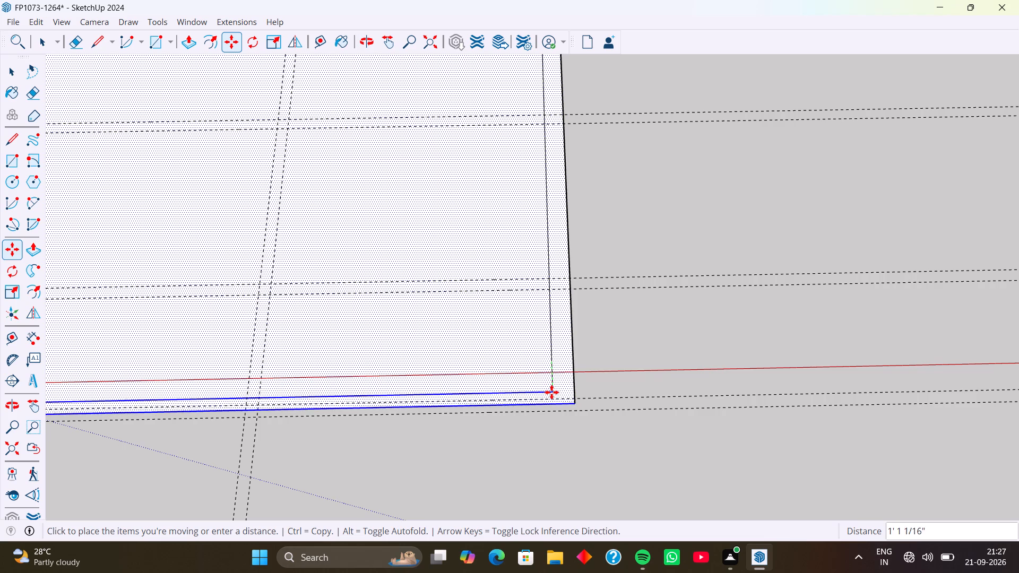
{"action": "left_click", "coordinate": [551, 398]}
{"action": "scroll", "coordinate": [520, 339], "scroll_direction": "down", "scroll_amount": 8}
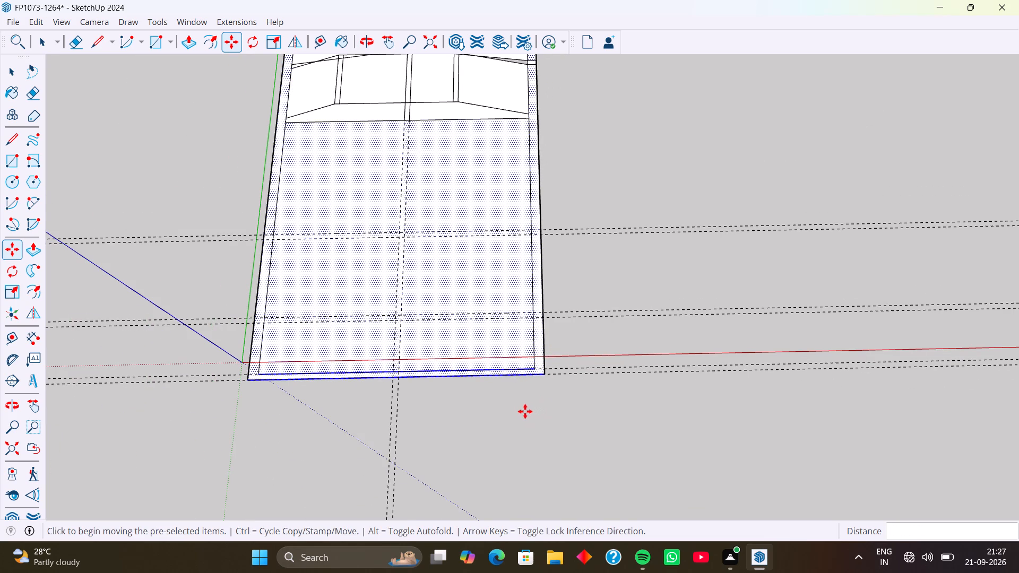
{"action": "key", "text": "space"}
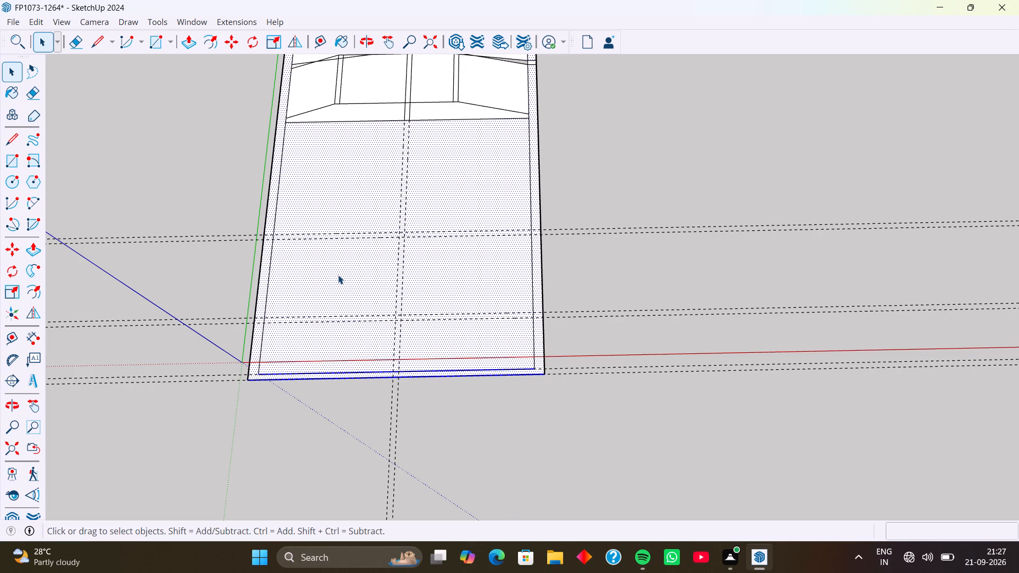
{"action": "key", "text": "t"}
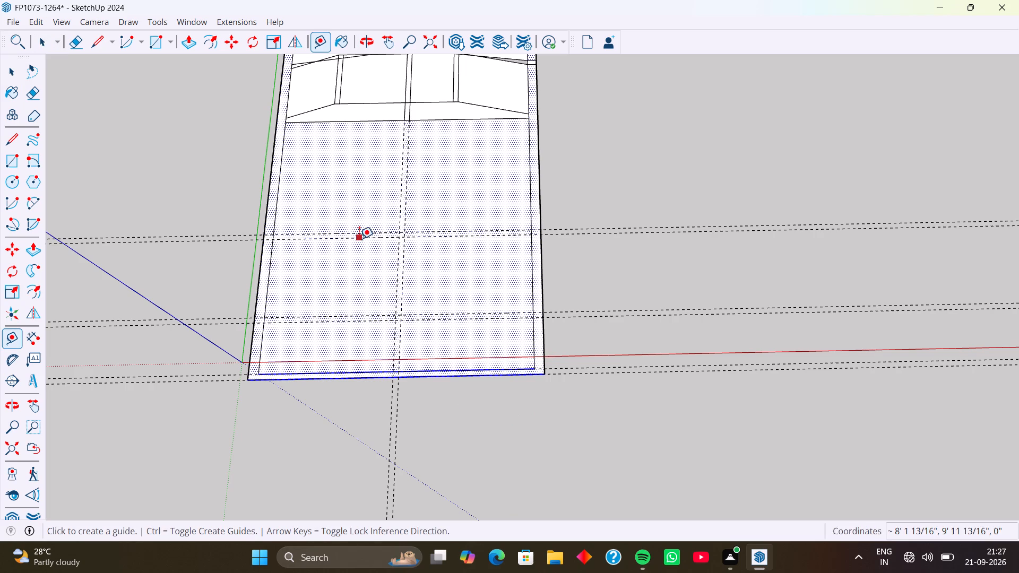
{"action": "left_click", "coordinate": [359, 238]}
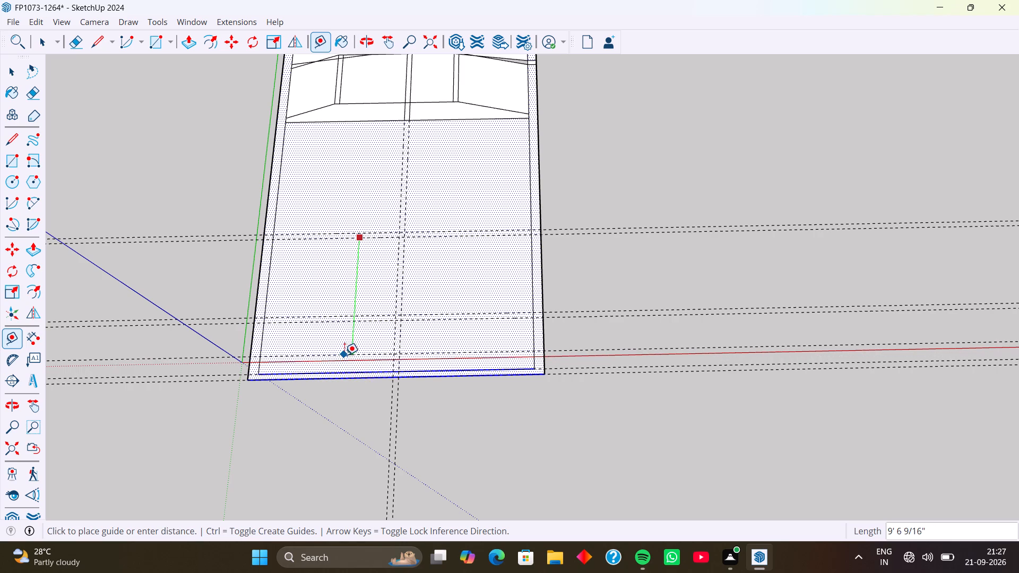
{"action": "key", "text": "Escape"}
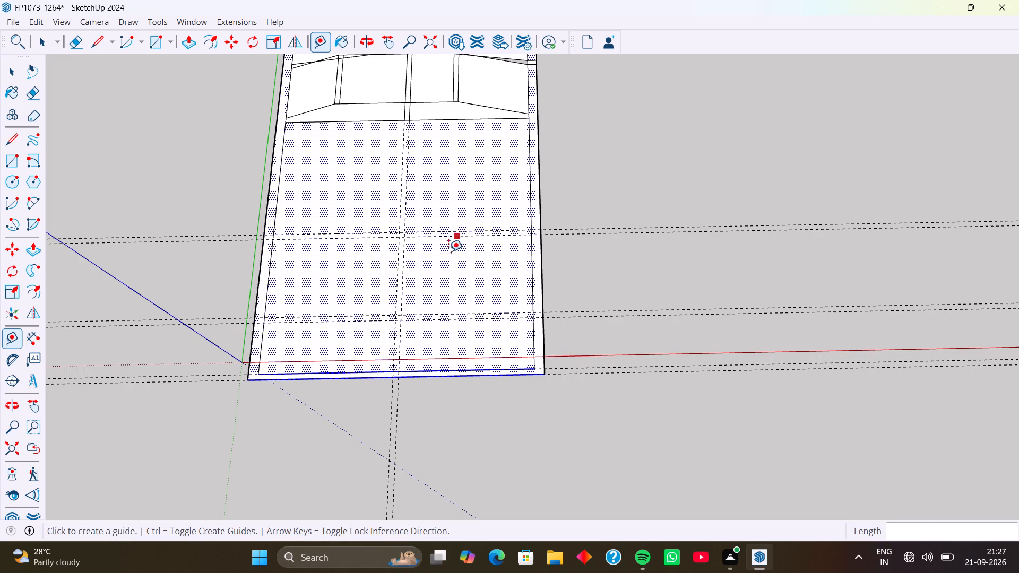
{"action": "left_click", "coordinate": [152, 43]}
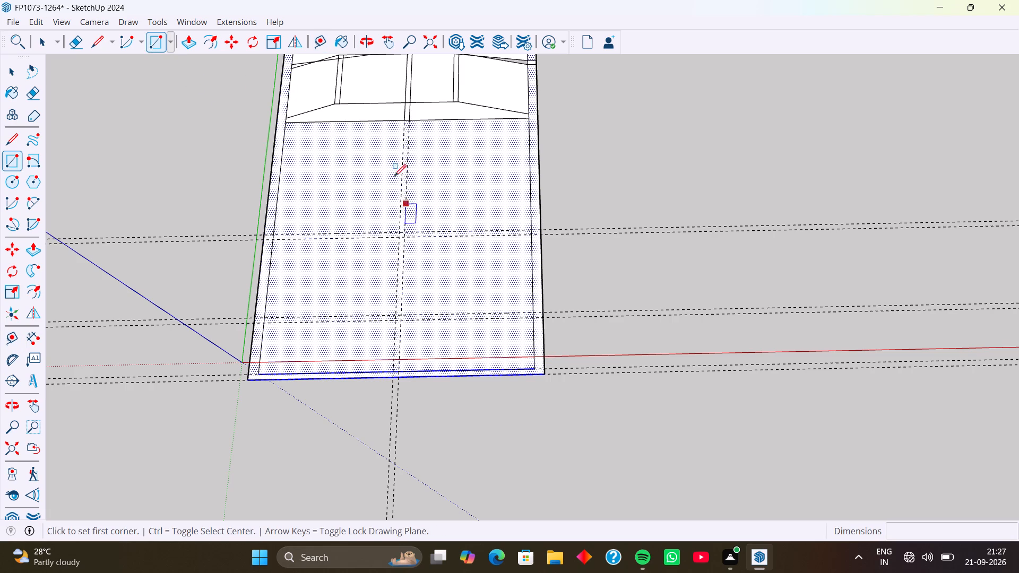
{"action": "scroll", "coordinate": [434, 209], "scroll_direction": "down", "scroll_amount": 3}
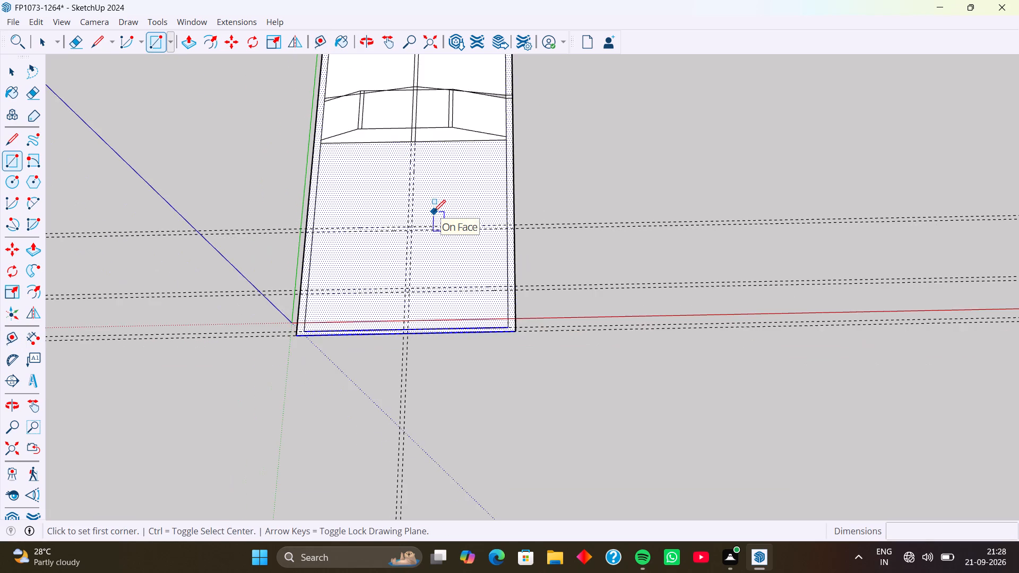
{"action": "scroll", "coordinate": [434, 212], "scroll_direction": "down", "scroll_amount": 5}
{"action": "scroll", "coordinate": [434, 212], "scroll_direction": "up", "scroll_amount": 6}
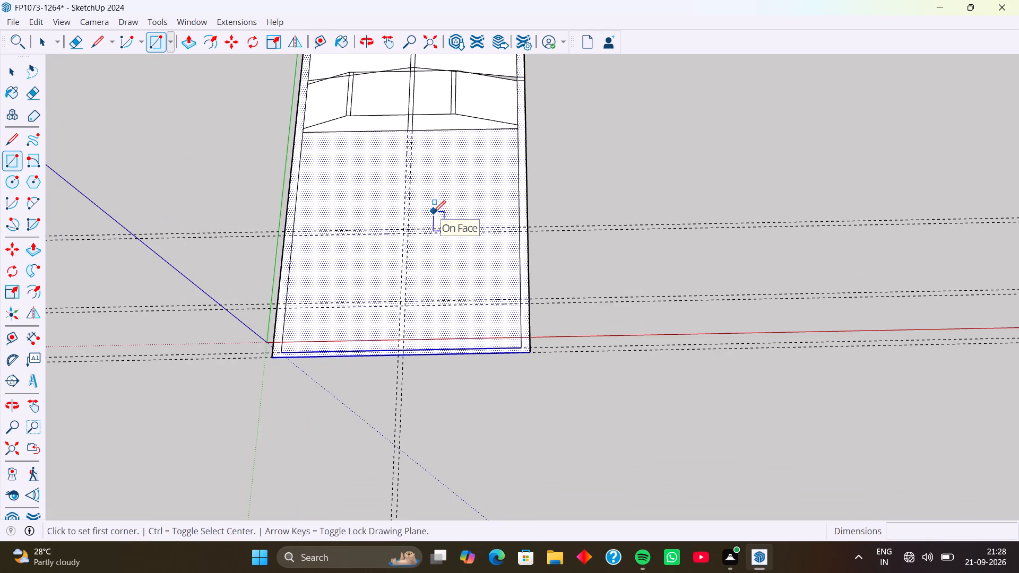
Undo the last move of the origin-side end wall.
{"action": "key", "text": "ctrl+z"}
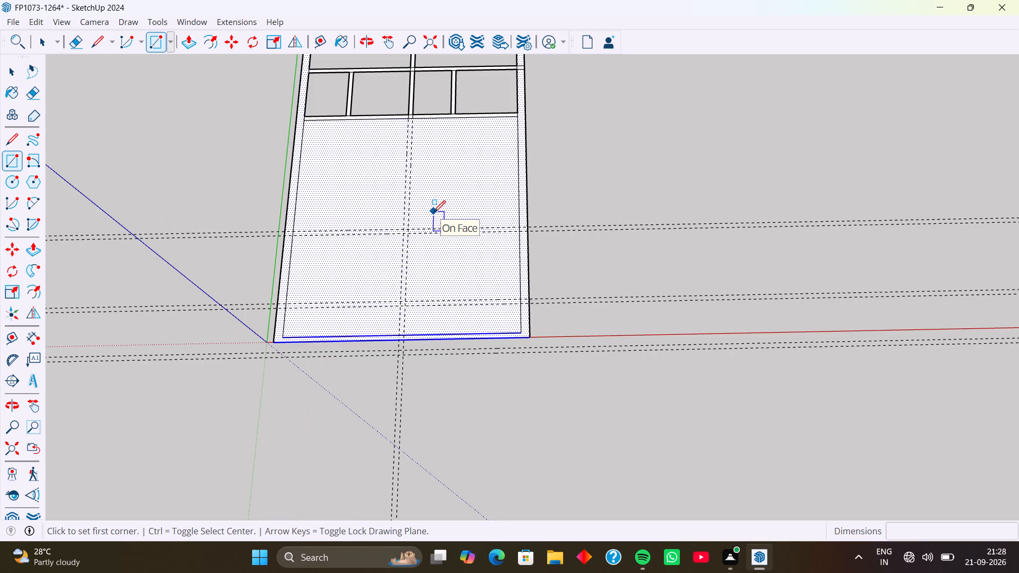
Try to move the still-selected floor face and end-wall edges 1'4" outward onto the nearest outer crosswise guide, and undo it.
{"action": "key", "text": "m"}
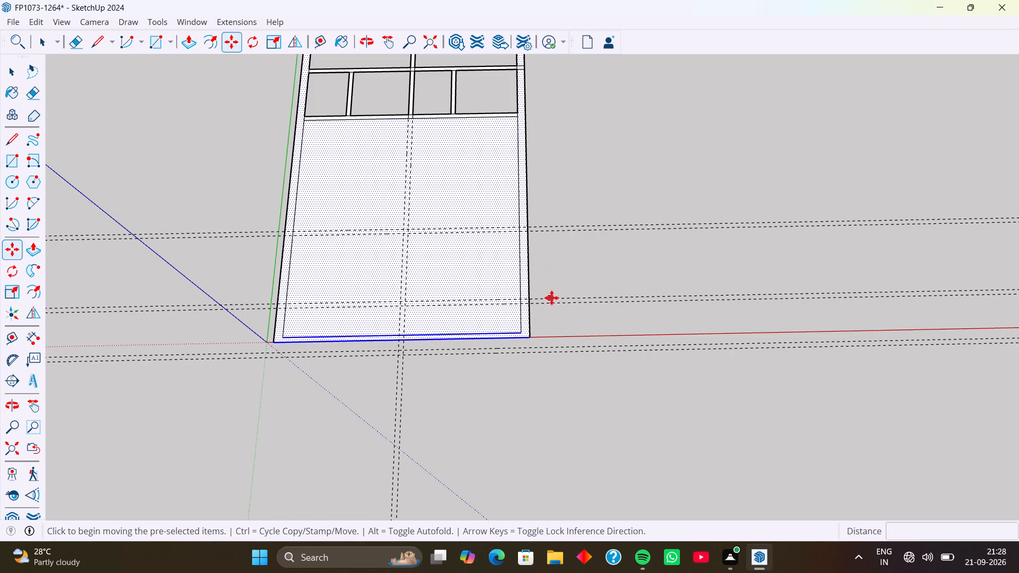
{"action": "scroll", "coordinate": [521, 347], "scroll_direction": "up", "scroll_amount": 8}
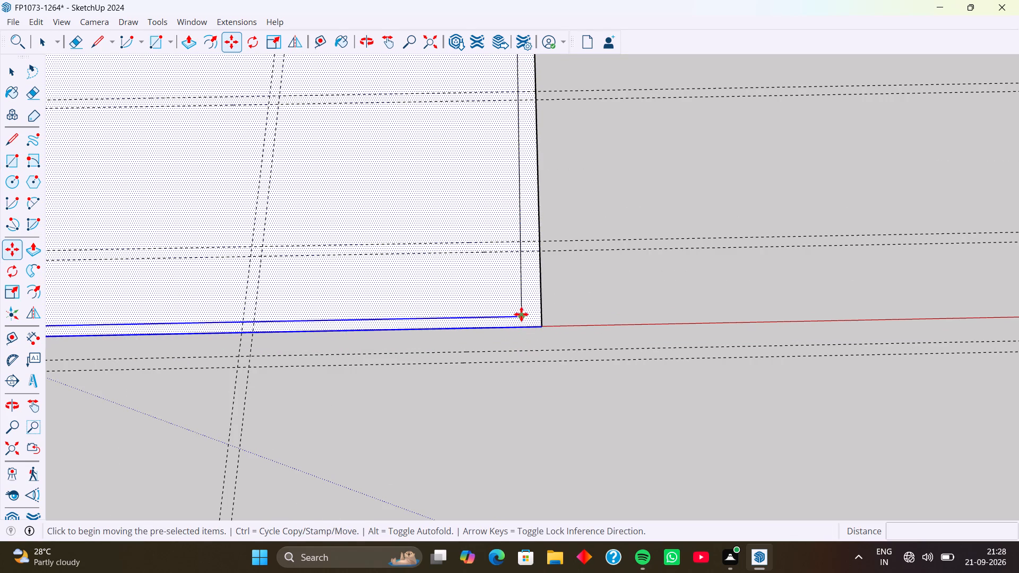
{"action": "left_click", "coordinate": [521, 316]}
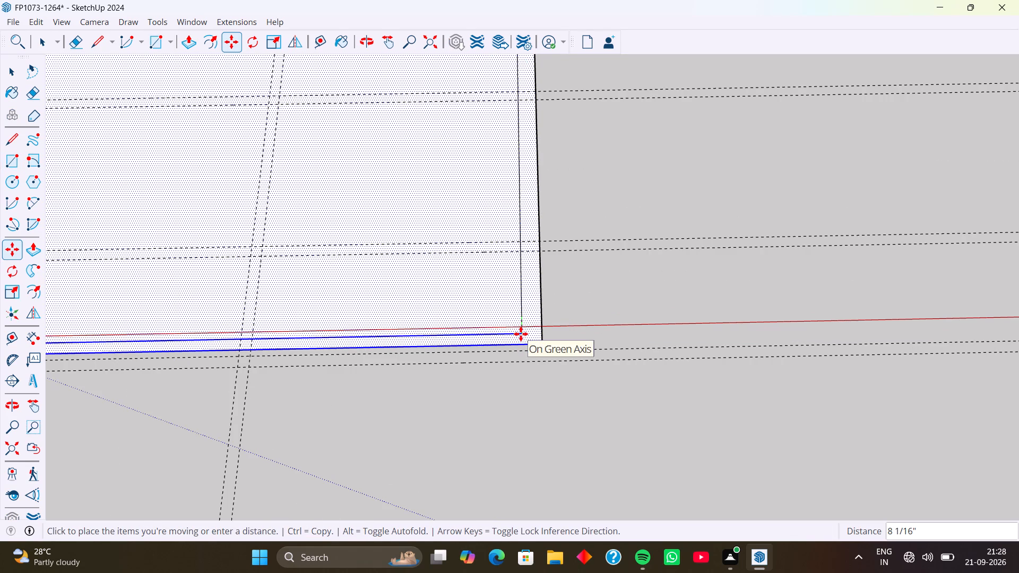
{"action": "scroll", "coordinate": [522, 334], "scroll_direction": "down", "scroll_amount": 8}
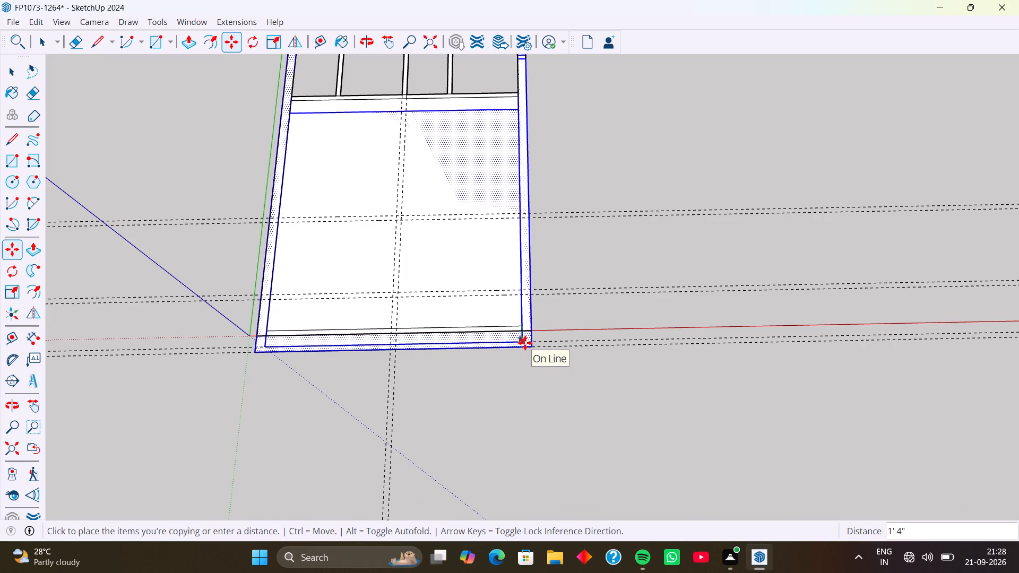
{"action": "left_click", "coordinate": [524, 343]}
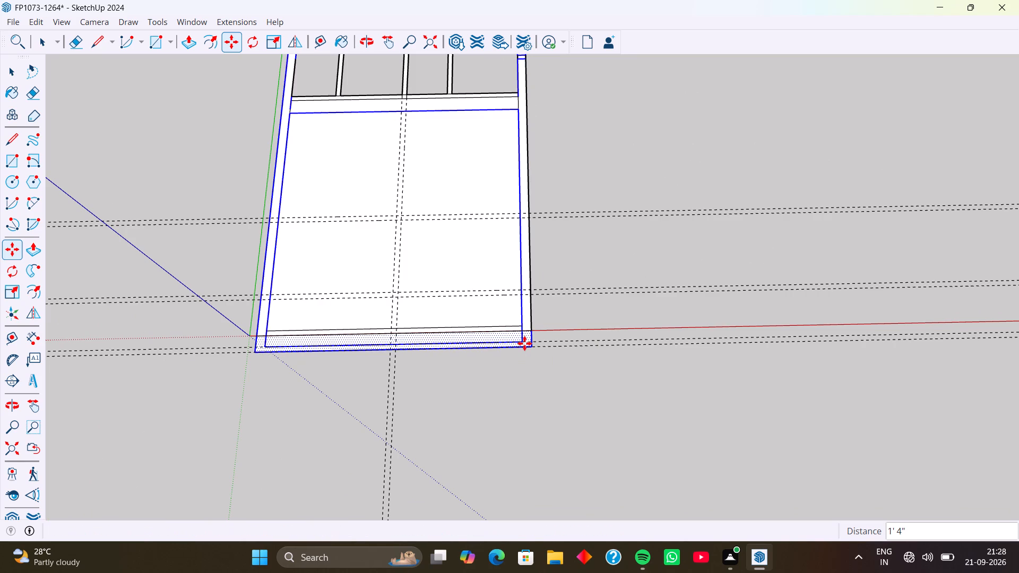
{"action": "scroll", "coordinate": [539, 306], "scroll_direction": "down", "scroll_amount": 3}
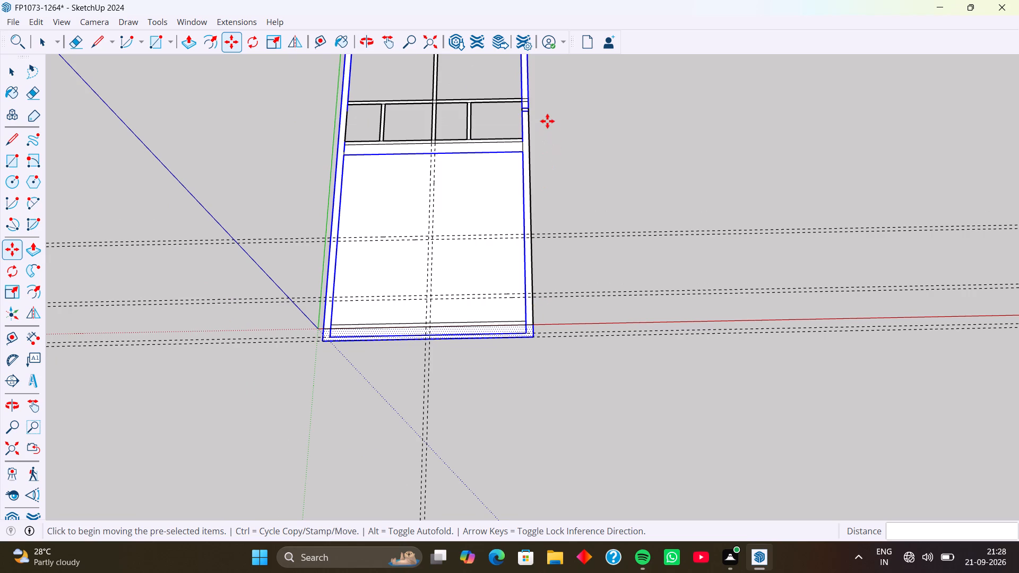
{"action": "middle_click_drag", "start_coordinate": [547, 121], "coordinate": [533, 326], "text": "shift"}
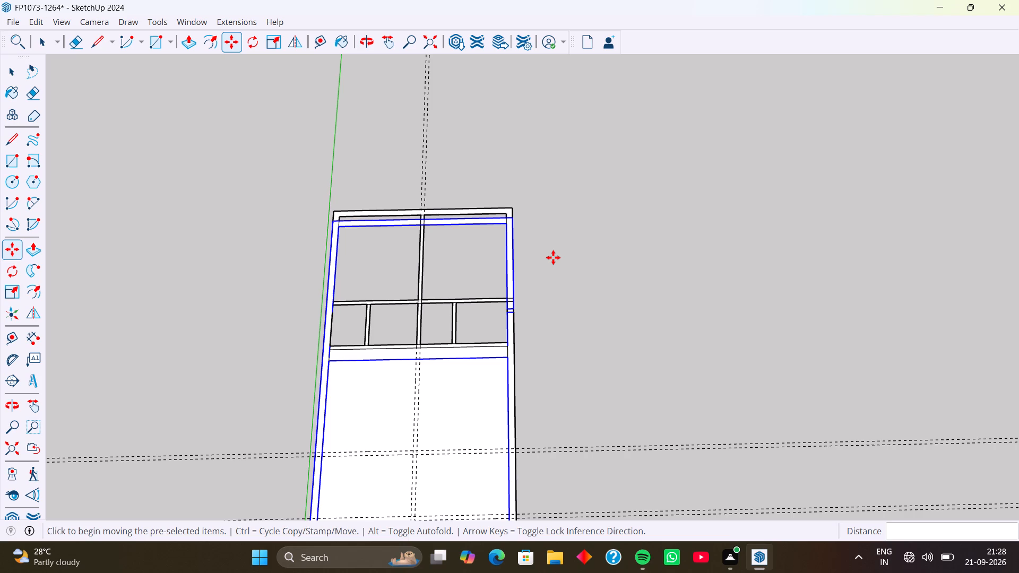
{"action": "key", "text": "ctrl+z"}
Move only the two edges of the origin-side end wall 1'4" outward, aligning the inner edge with the first outer crosswise guide.
{"action": "scroll", "coordinate": [553, 257], "scroll_direction": "down", "scroll_amount": 5}
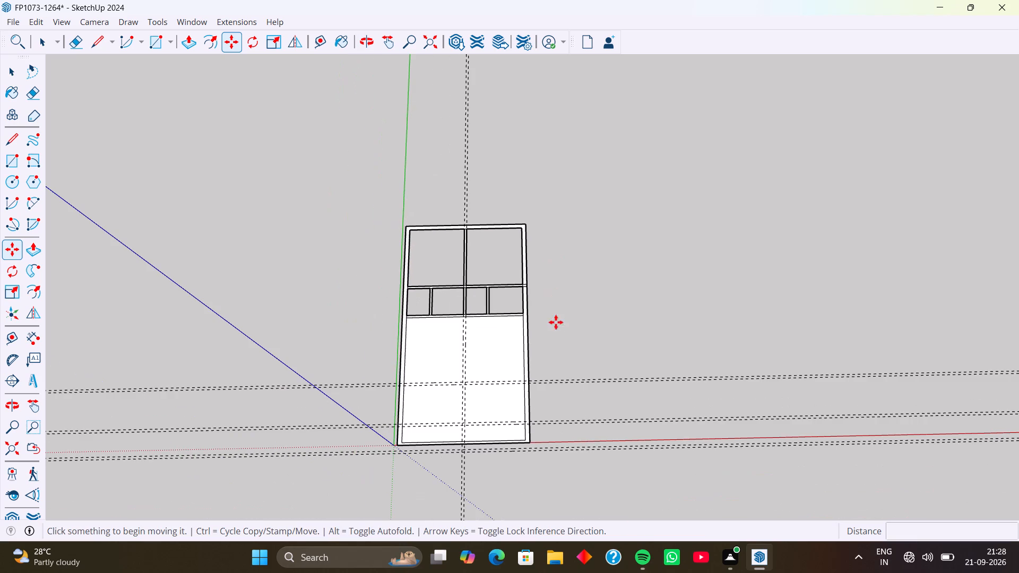
{"action": "middle_click_drag", "start_coordinate": [571, 405], "coordinate": [571, 250], "text": "shift"}
{"action": "scroll", "coordinate": [537, 326], "scroll_direction": "up", "scroll_amount": 6}
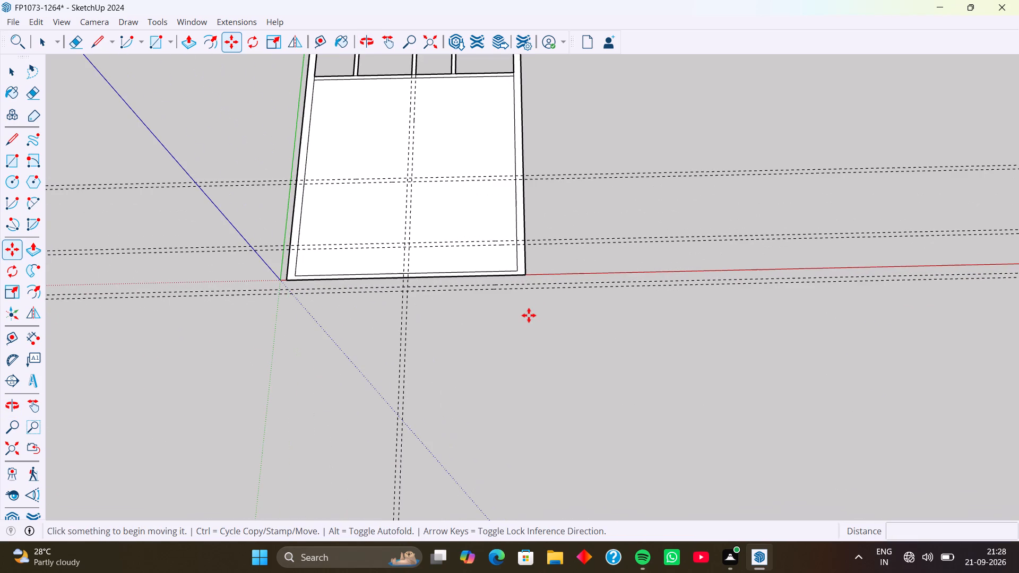
{"action": "key", "text": "space"}
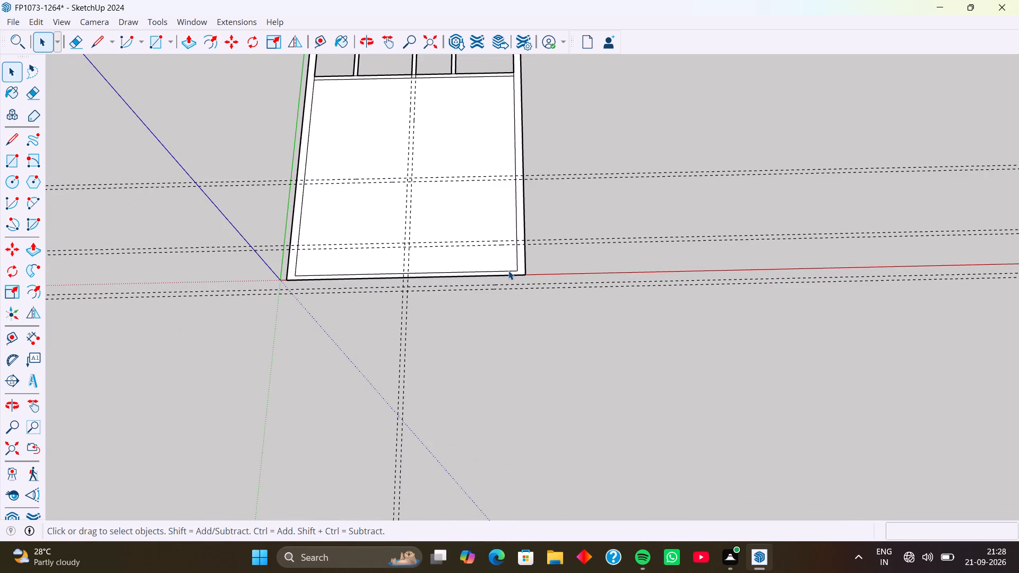
{"action": "left_click", "coordinate": [508, 271]}
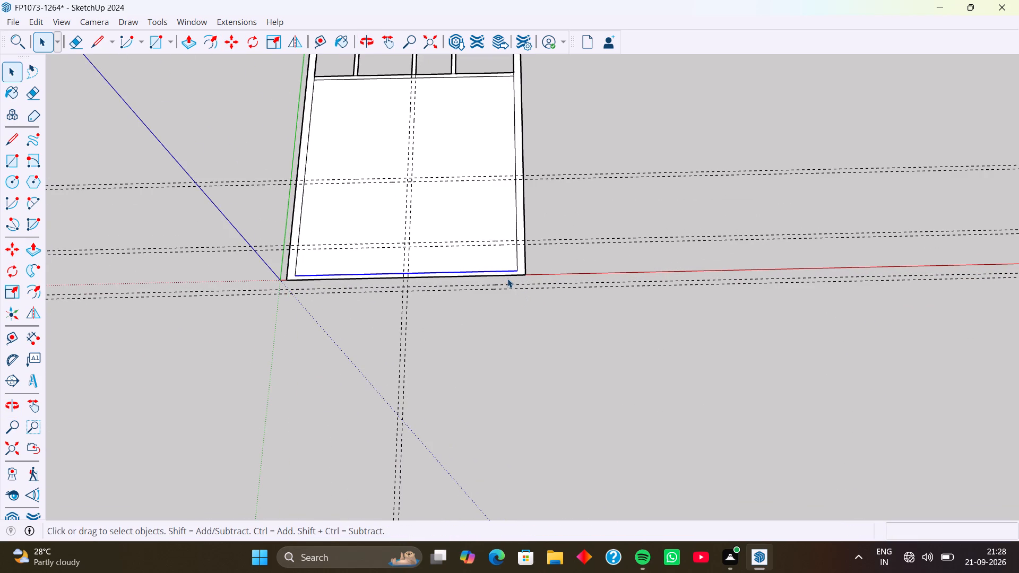
{"action": "scroll", "coordinate": [505, 279], "scroll_direction": "up", "scroll_amount": 7, "text": "shift"}
{"action": "left_click", "coordinate": [505, 272], "text": "shift"}
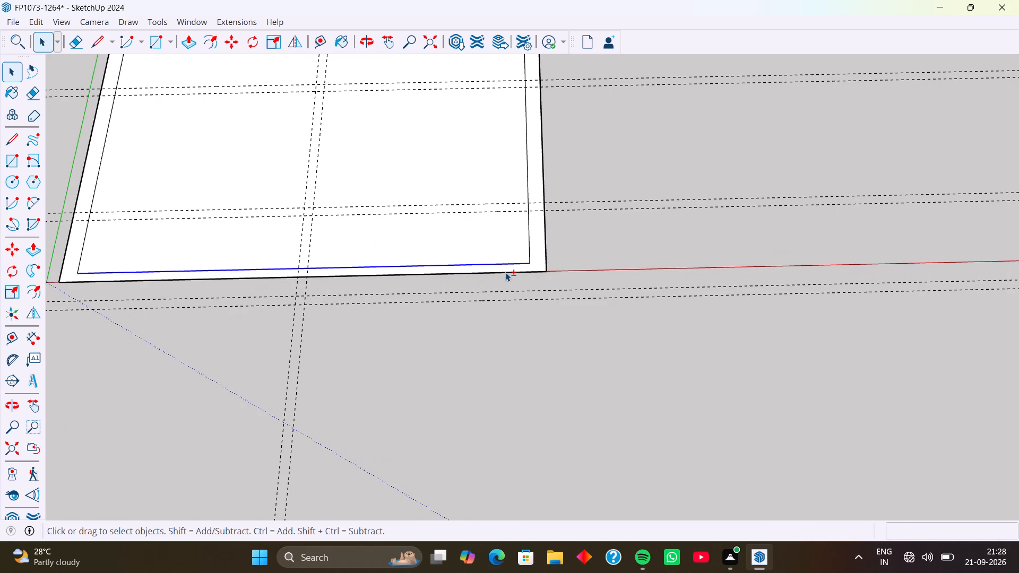
{"action": "scroll", "coordinate": [519, 305], "scroll_direction": "down", "scroll_amount": 6}
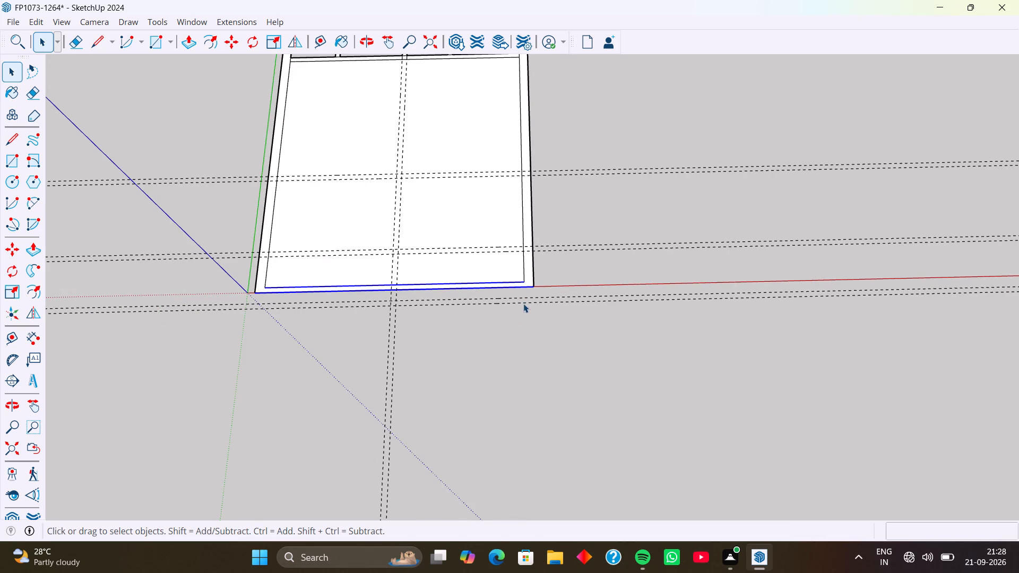
{"action": "key", "text": "m"}
{"action": "scroll", "coordinate": [526, 266], "scroll_direction": "up", "scroll_amount": 5}
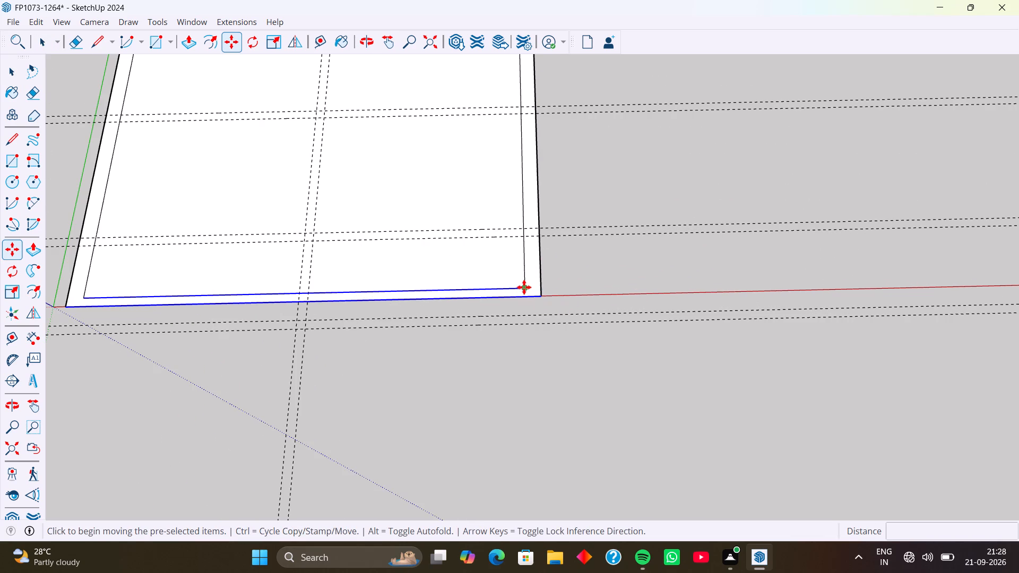
{"action": "left_click", "coordinate": [524, 287]}
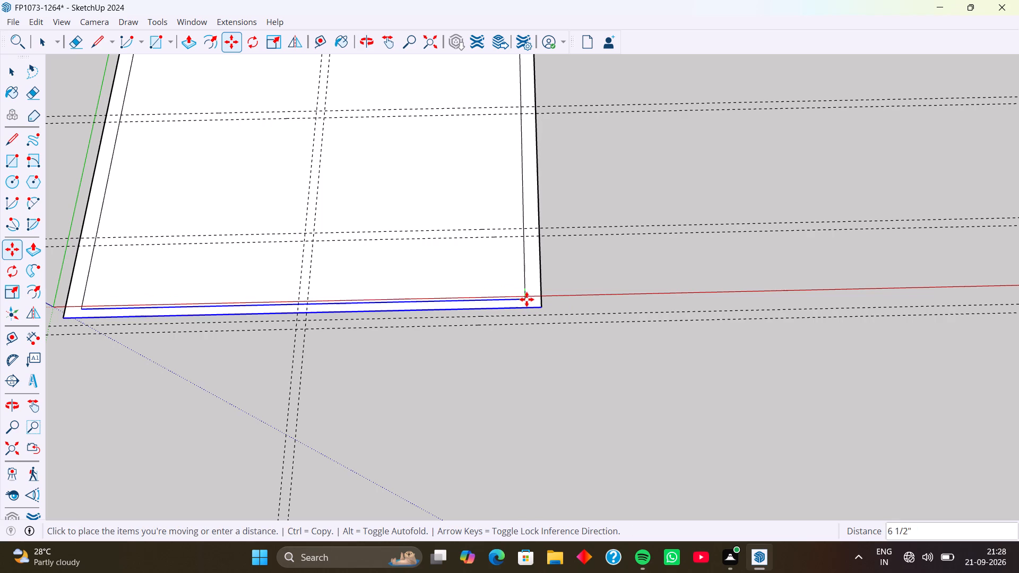
{"action": "left_click", "coordinate": [527, 314]}
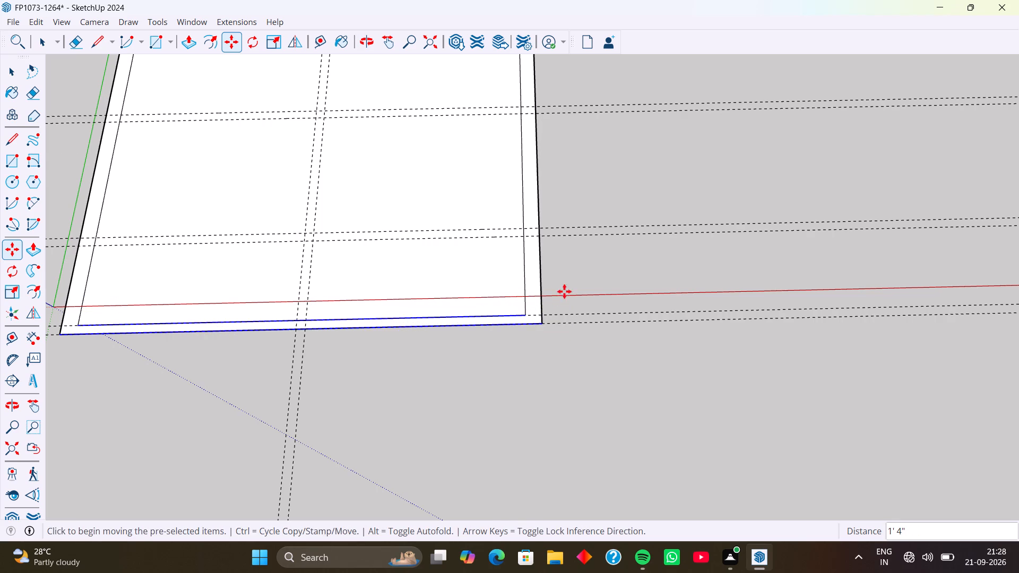
Examine the whole plan, checking the existing rooms, the floor face and the moved end wall, and leave nothing selected.
{"action": "scroll", "coordinate": [564, 292], "scroll_direction": "down", "scroll_amount": 11}
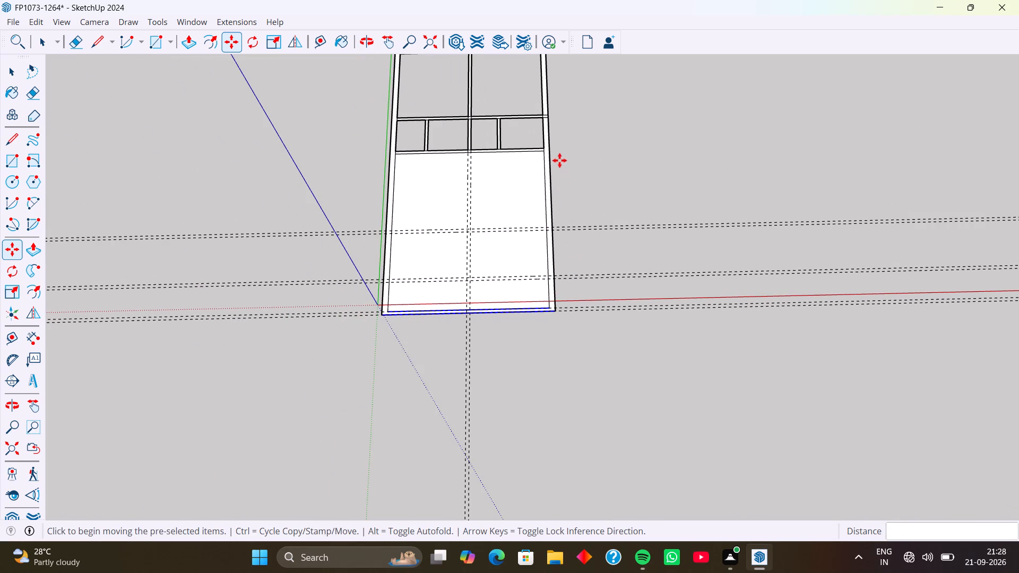
{"action": "scroll", "coordinate": [559, 157], "scroll_direction": "down", "scroll_amount": 1, "text": "shift"}
{"action": "middle_click_drag", "start_coordinate": [559, 162], "coordinate": [528, 309], "text": "shift"}
{"action": "scroll", "coordinate": [507, 286], "scroll_direction": "up", "scroll_amount": 6}
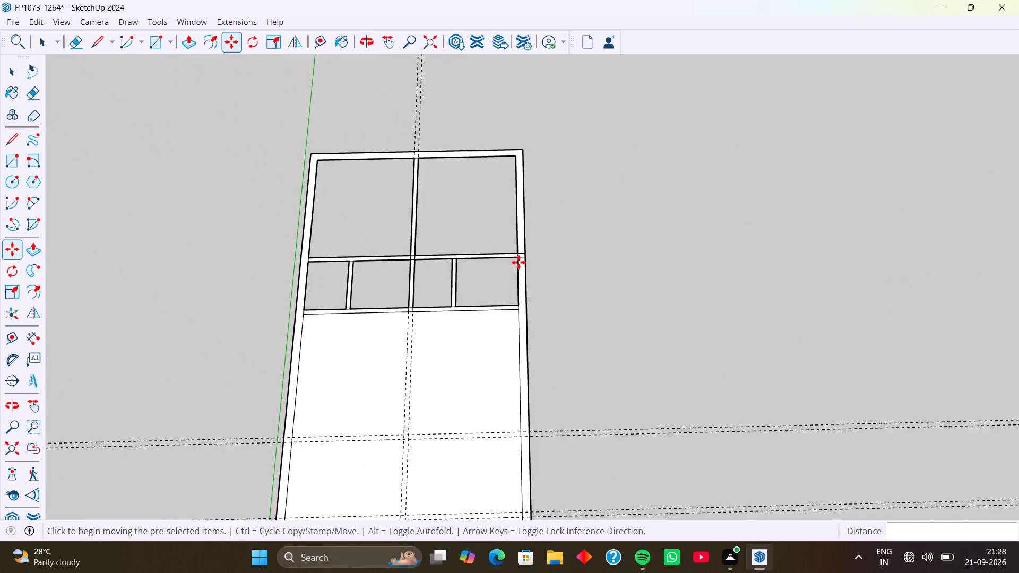
{"action": "scroll", "coordinate": [519, 262], "scroll_direction": "up", "scroll_amount": 2}
{"action": "scroll", "coordinate": [600, 288], "scroll_direction": "down", "scroll_amount": 12}
{"action": "middle_click_drag", "start_coordinate": [605, 376], "coordinate": [558, 242], "text": "shift"}
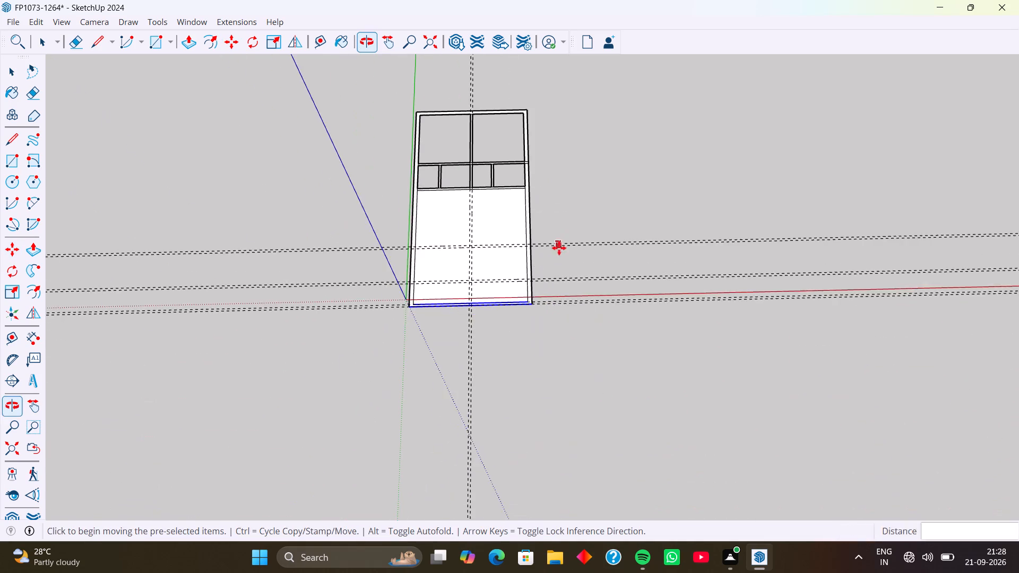
{"action": "scroll", "coordinate": [545, 328], "scroll_direction": "up", "scroll_amount": 13}
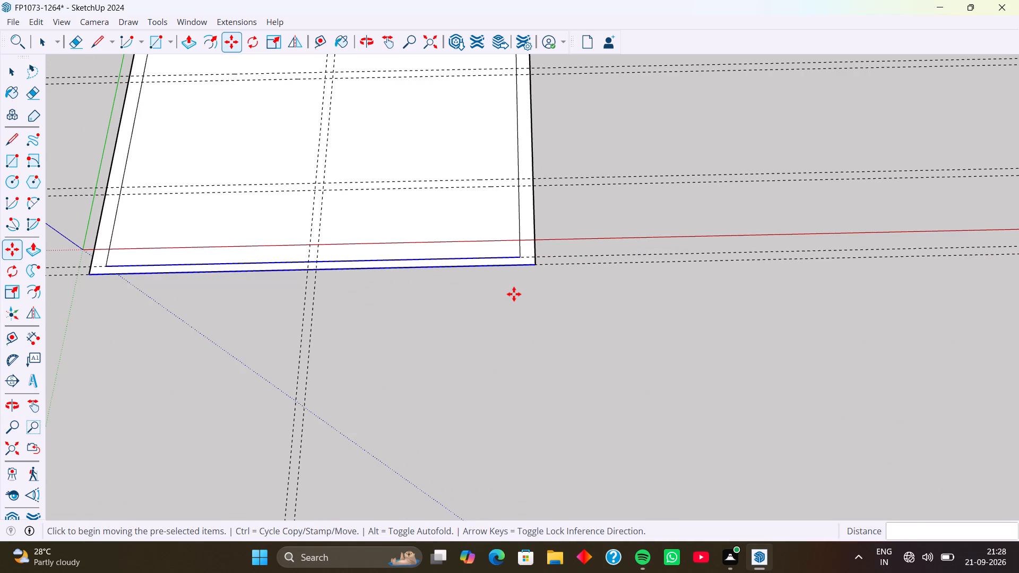
{"action": "key", "text": "space"}
{"action": "left_click", "coordinate": [468, 219]}
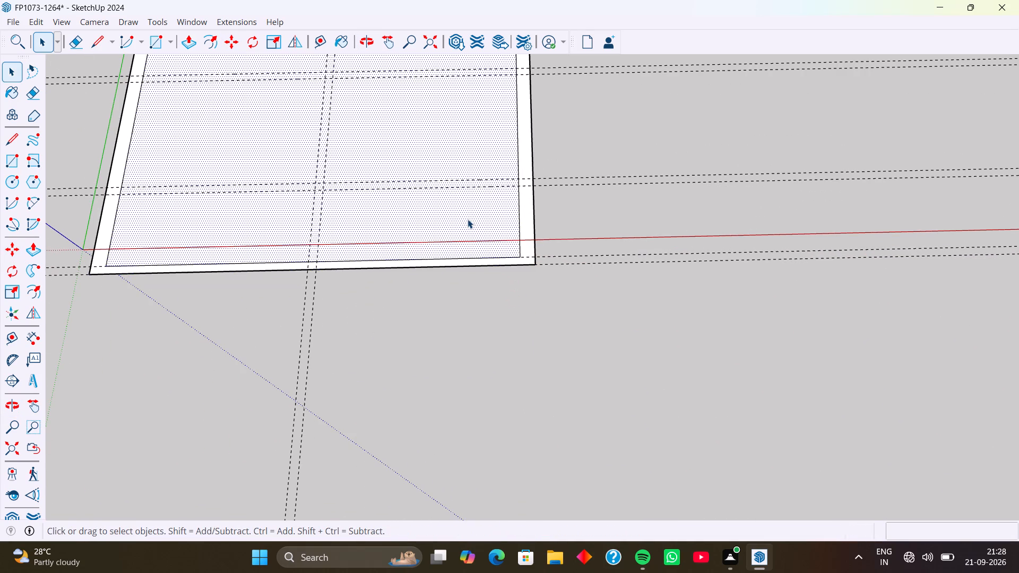
{"action": "scroll", "coordinate": [498, 375], "scroll_direction": "down", "scroll_amount": 11}
{"action": "left_click", "coordinate": [528, 392]}
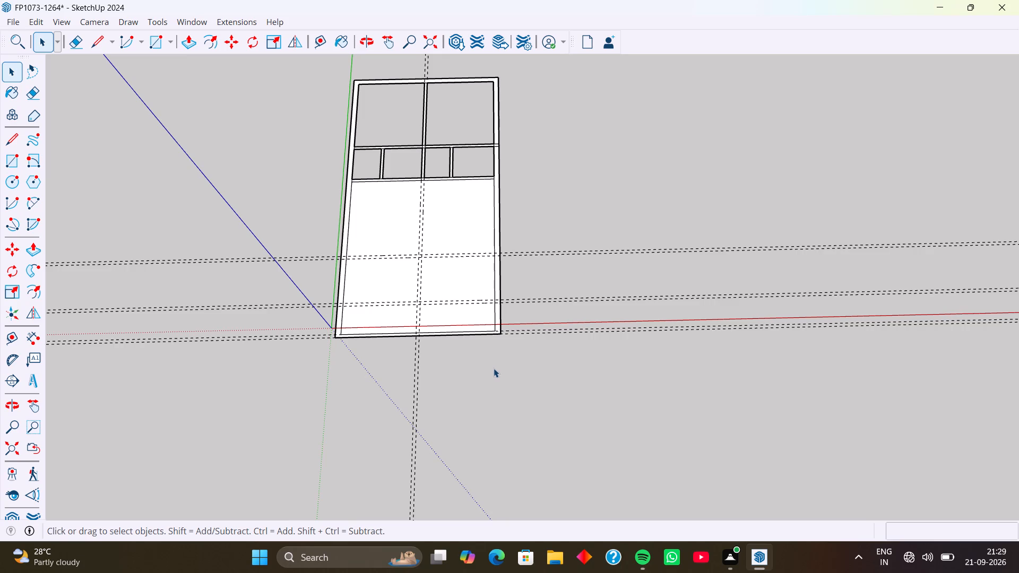
Draw a 5" by 20'6" partition rectangle between the farthest-from-origin pair of crosswise guides, spanning the side walls' inner faces.
{"action": "left_click", "coordinate": [154, 39]}
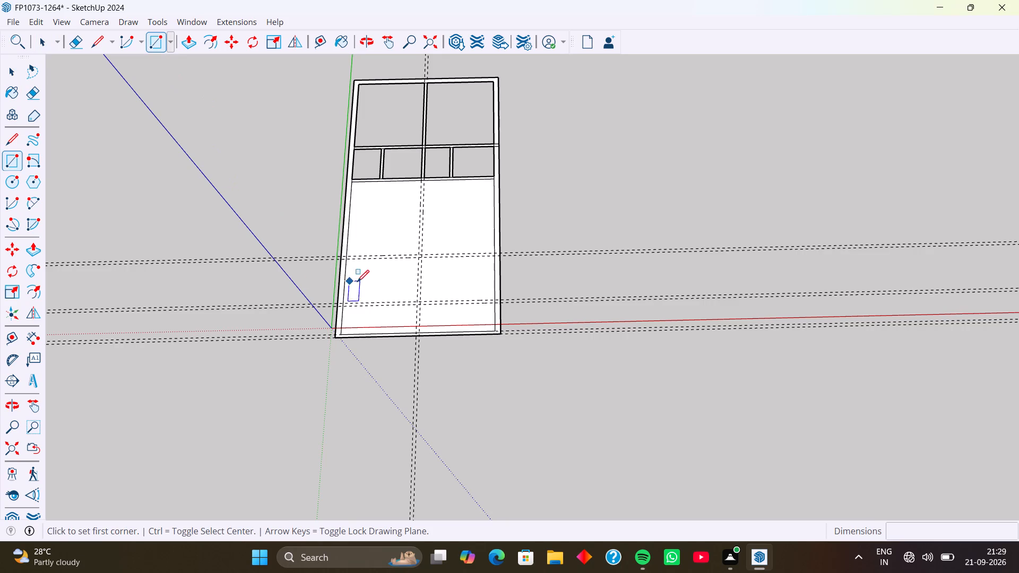
{"action": "scroll", "coordinate": [351, 269], "scroll_direction": "up", "scroll_amount": 8}
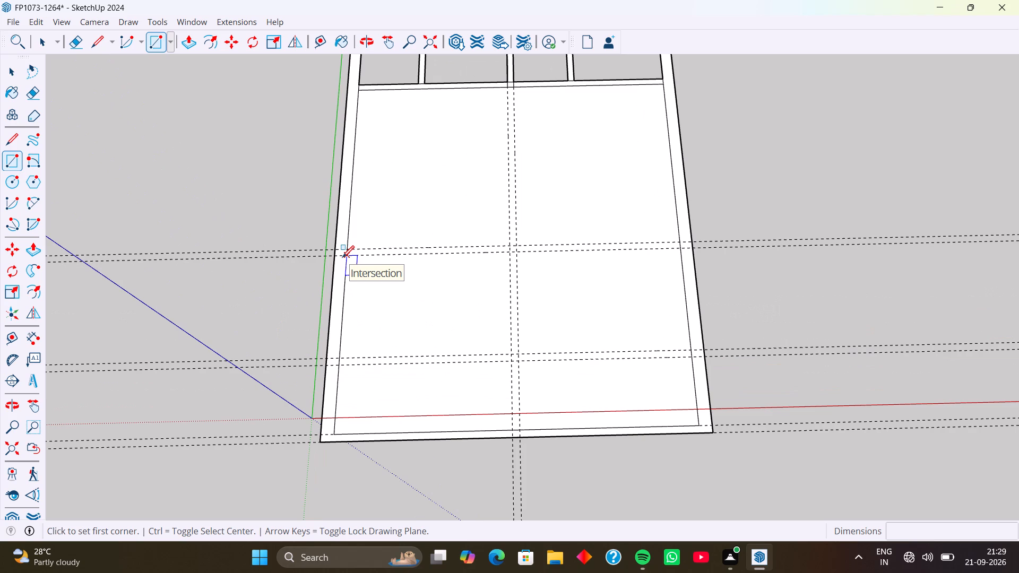
{"action": "left_click", "coordinate": [347, 248]}
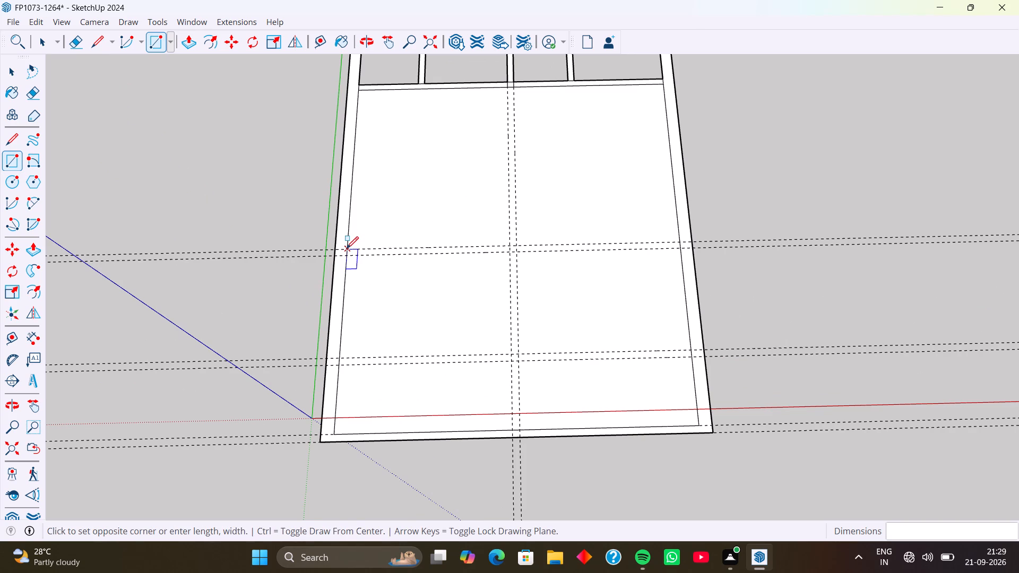
{"action": "left_click", "coordinate": [682, 247]}
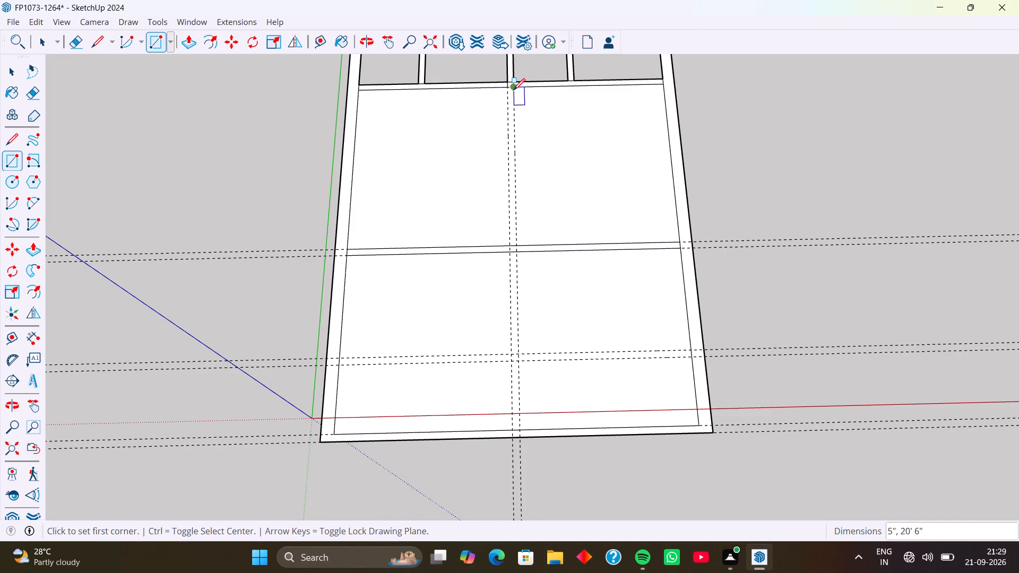
Draw a 5" by 12'1" partition rectangle along the lengthwise guides, from the existing cross wall to the far side of the new crosswise partition.
{"action": "left_click", "coordinate": [514, 88]}
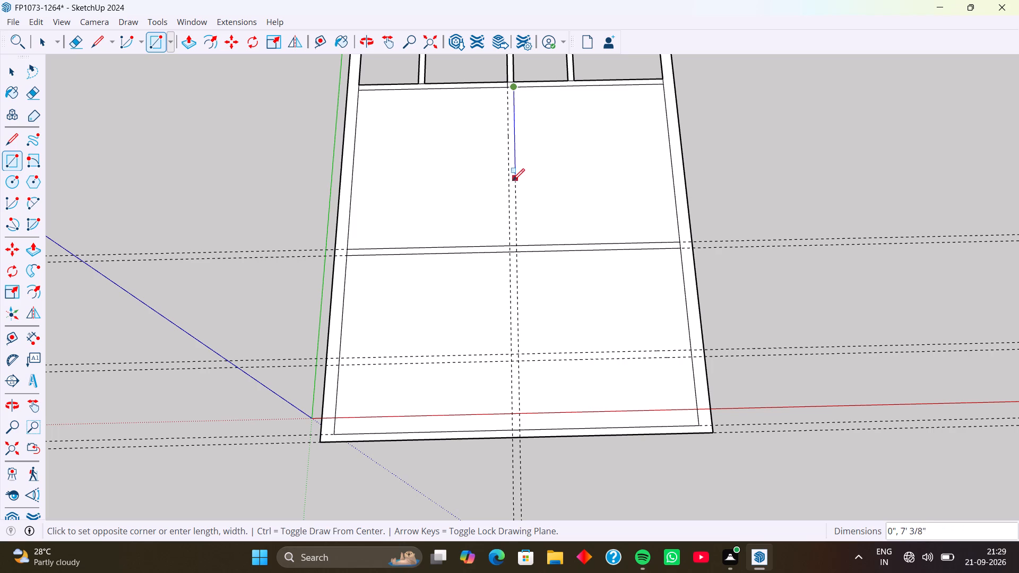
{"action": "scroll", "coordinate": [513, 248], "scroll_direction": "up", "scroll_amount": 4}
{"action": "left_click", "coordinate": [505, 256]}
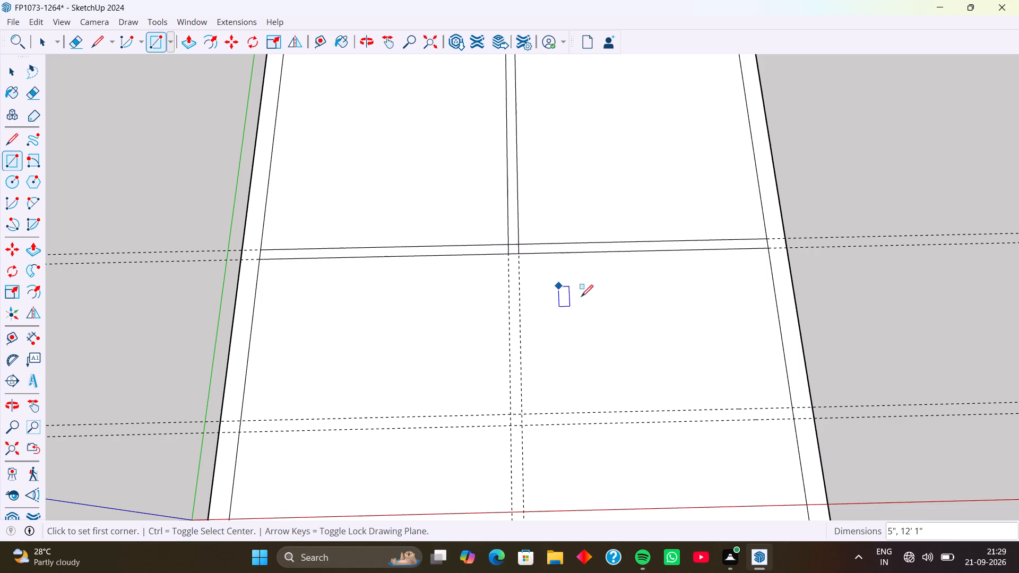
Draw a 5" by 11'3" partition rectangle between the crosswise guides nearer the end wall, from the far side wall's outer face to the farther lengthwise guide.
{"action": "scroll", "coordinate": [601, 302], "scroll_direction": "down", "scroll_amount": 2}
{"action": "middle_click_drag", "start_coordinate": [617, 349], "coordinate": [563, 190], "text": "shift"}
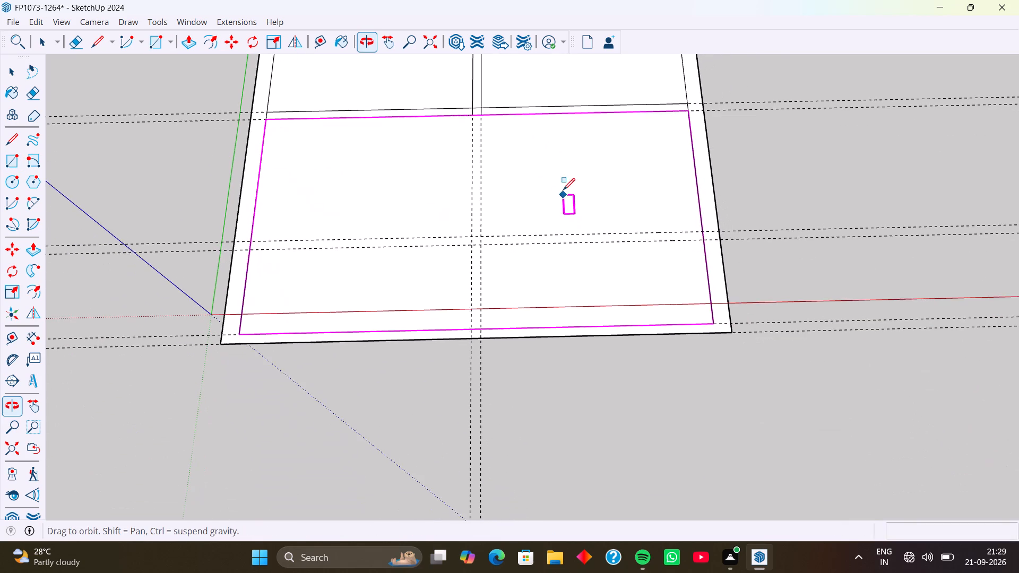
{"action": "middle_click_drag", "start_coordinate": [563, 190], "coordinate": [563, 190], "text": "shift"}
{"action": "scroll", "coordinate": [713, 237], "scroll_direction": "up", "scroll_amount": 4}
{"action": "left_click", "coordinate": [719, 231]}
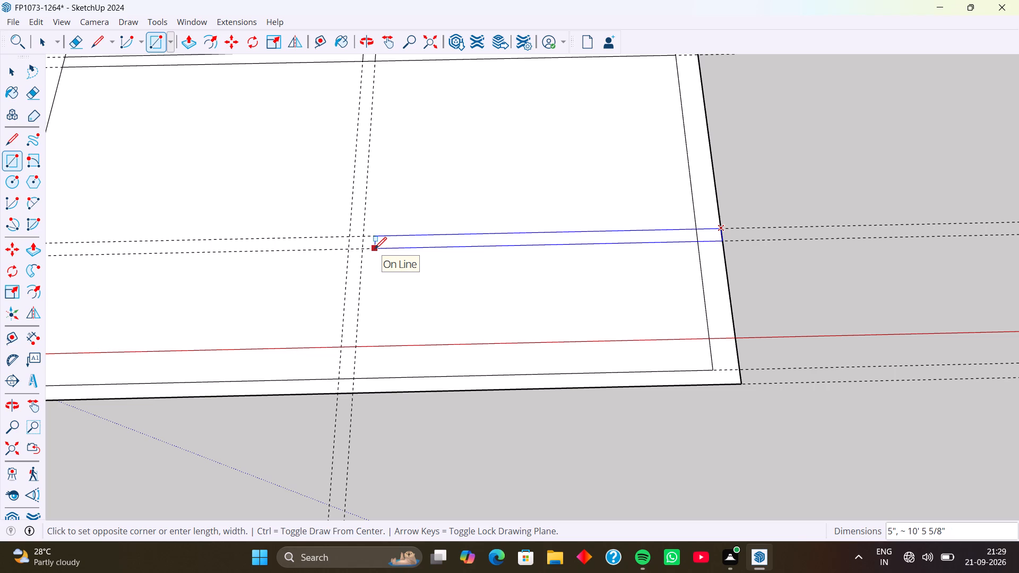
{"action": "left_click", "coordinate": [348, 251]}
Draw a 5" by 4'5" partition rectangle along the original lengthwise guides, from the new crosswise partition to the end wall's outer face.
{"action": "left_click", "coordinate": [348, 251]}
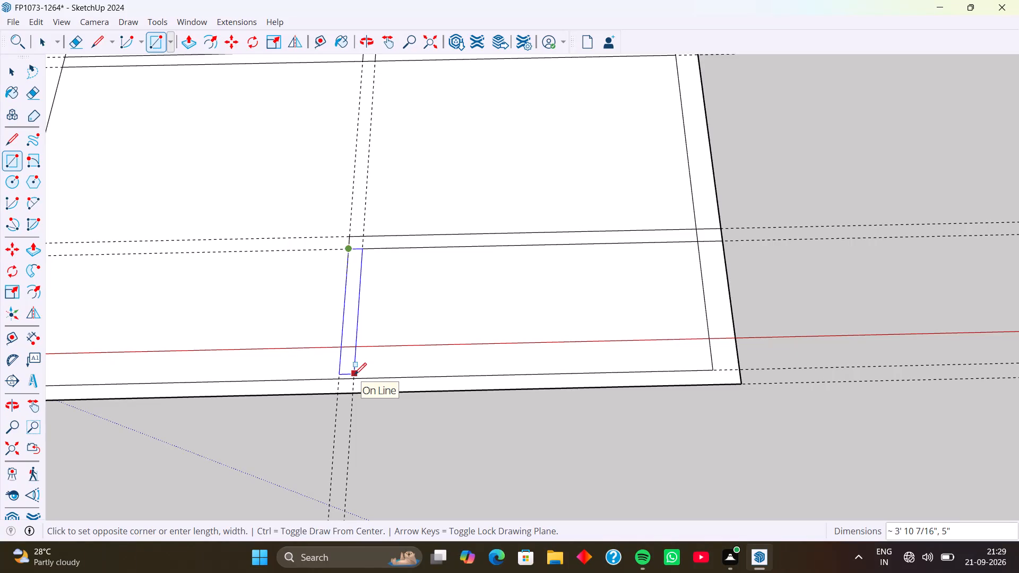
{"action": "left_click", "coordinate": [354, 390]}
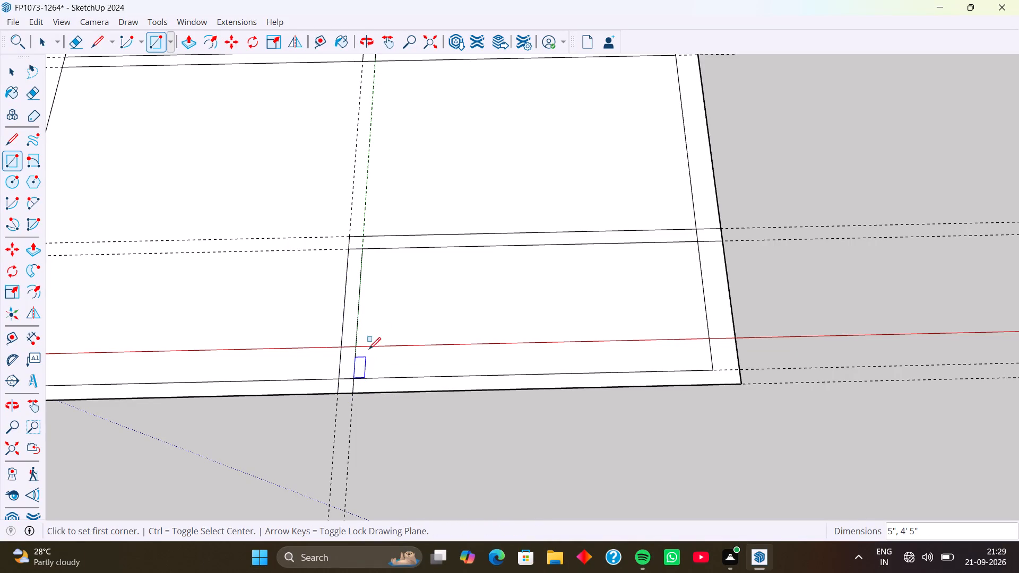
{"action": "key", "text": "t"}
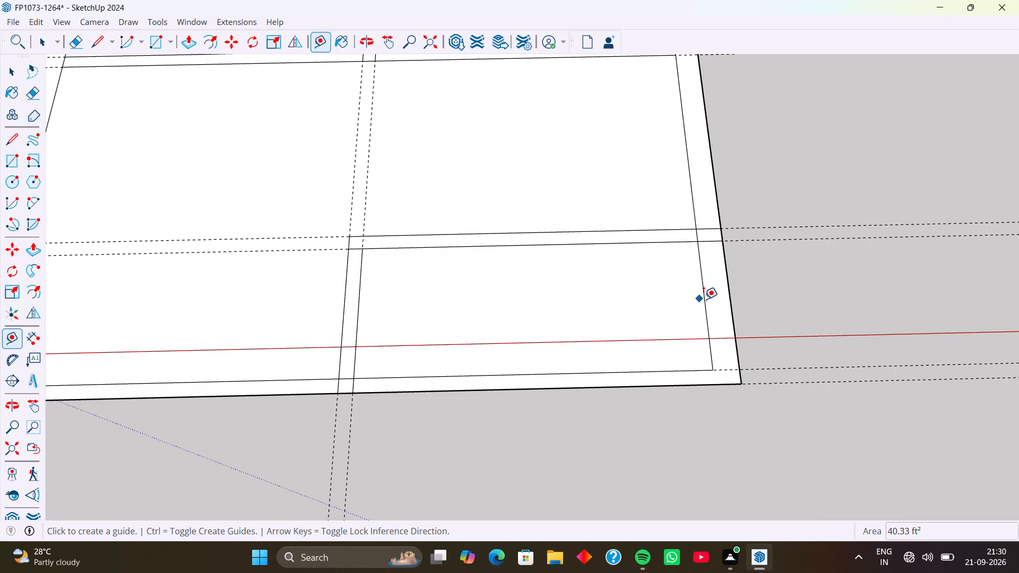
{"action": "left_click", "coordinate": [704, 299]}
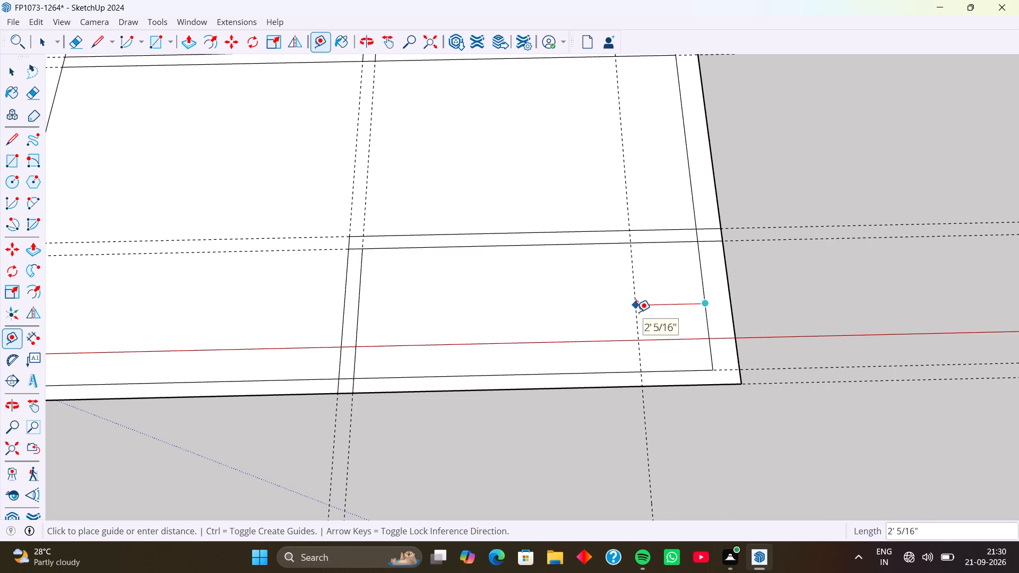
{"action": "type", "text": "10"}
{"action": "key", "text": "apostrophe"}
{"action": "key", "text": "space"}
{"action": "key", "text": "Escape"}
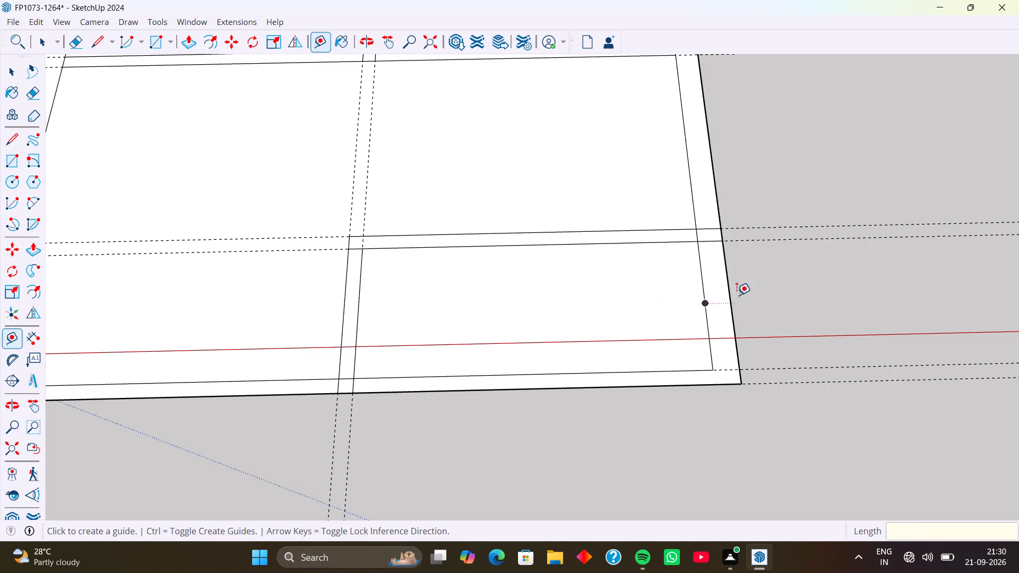
Place a lengthwise guide 10'1" inward from the outer face of the side wall away from the origin, and another 5" beyond it.
{"action": "left_click", "coordinate": [723, 269]}
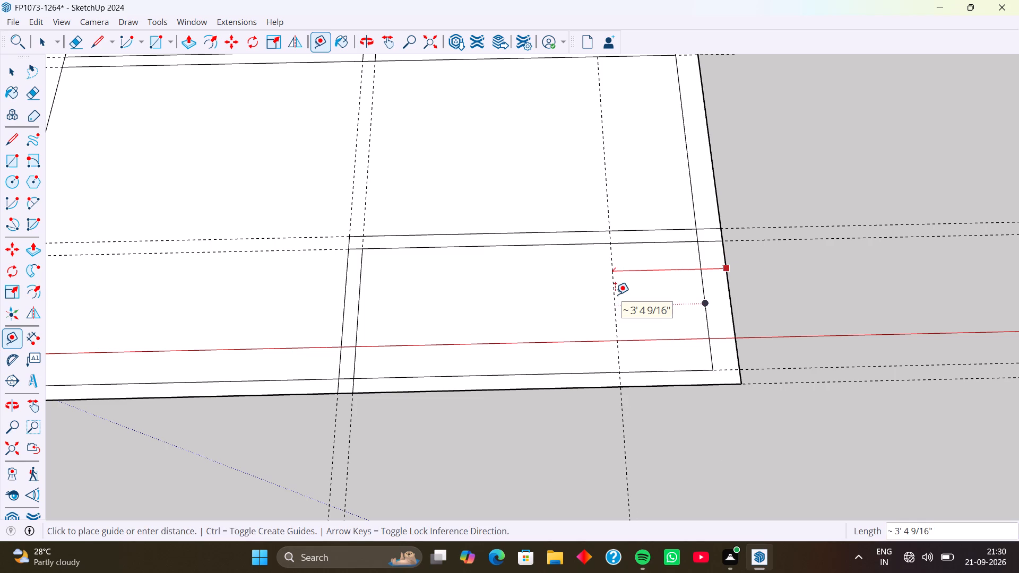
{"action": "type", "text": "10'"}
{"action": "key", "text": "1"}
{"action": "key", "text": "Return"}
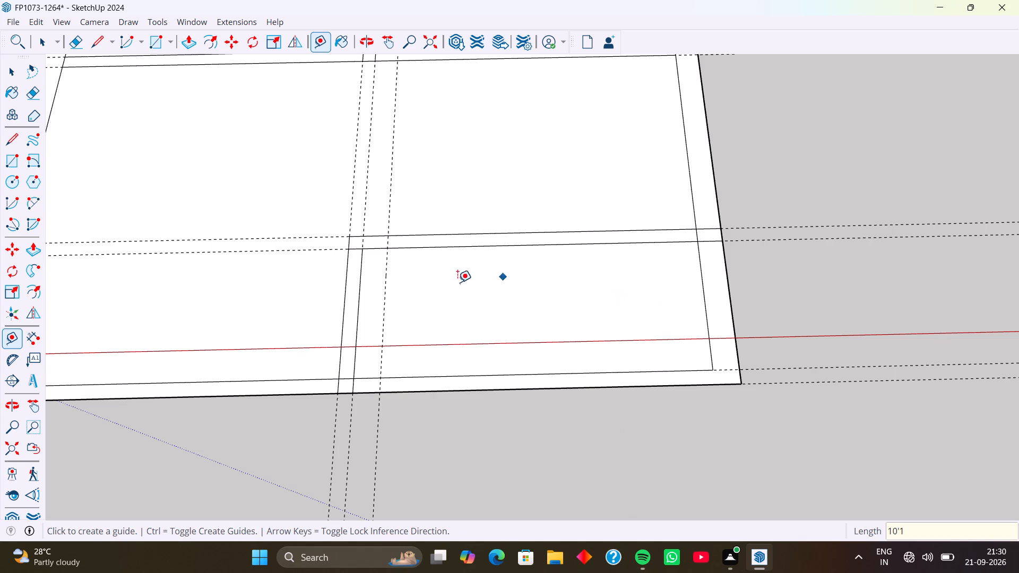
{"action": "left_click", "coordinate": [382, 297]}
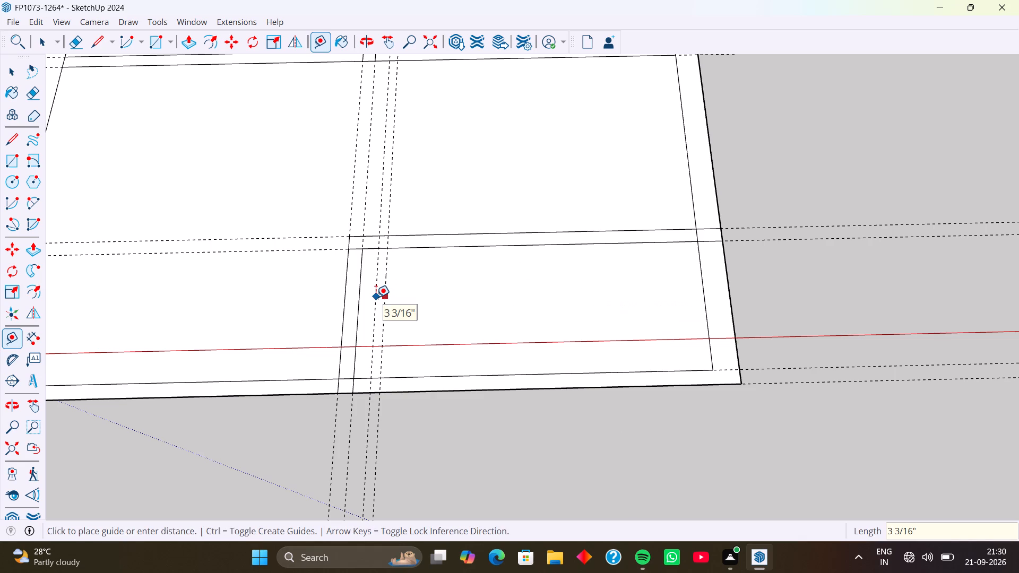
{"action": "key", "text": "5"}
{"action": "key", "text": "Return"}
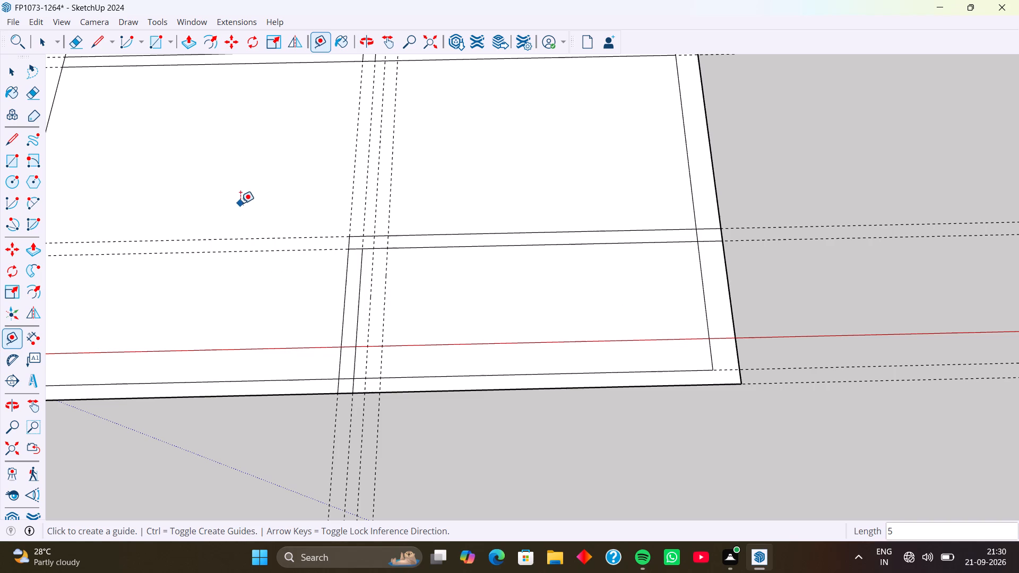
Draw a 5" by 4'5" partition rectangle between the two new lengthwise guides, from the short crosswise partition to the end wall's outer face.
{"action": "left_click", "coordinate": [150, 47]}
{"action": "left_click", "coordinate": [370, 249]}
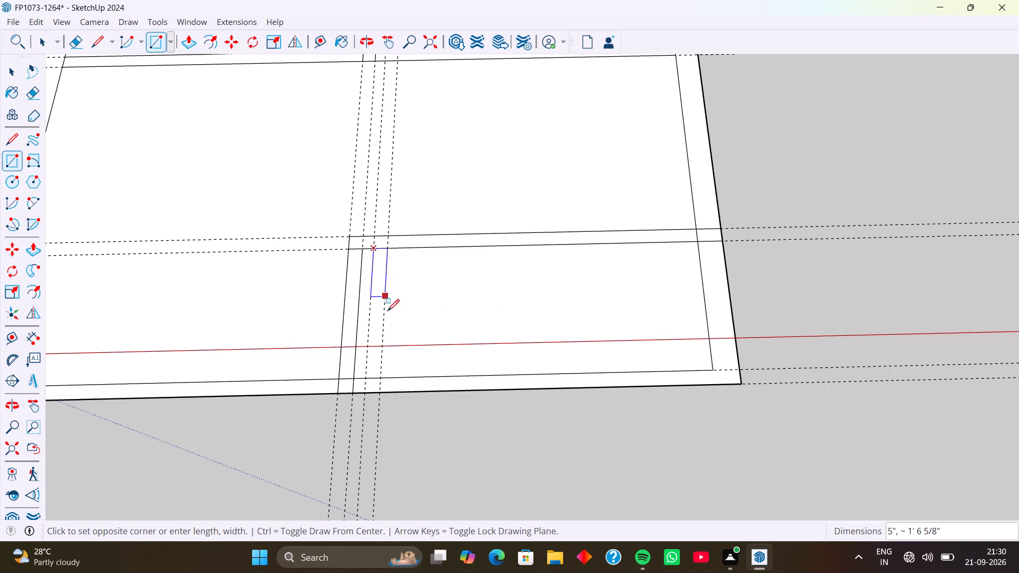
{"action": "left_click", "coordinate": [381, 392]}
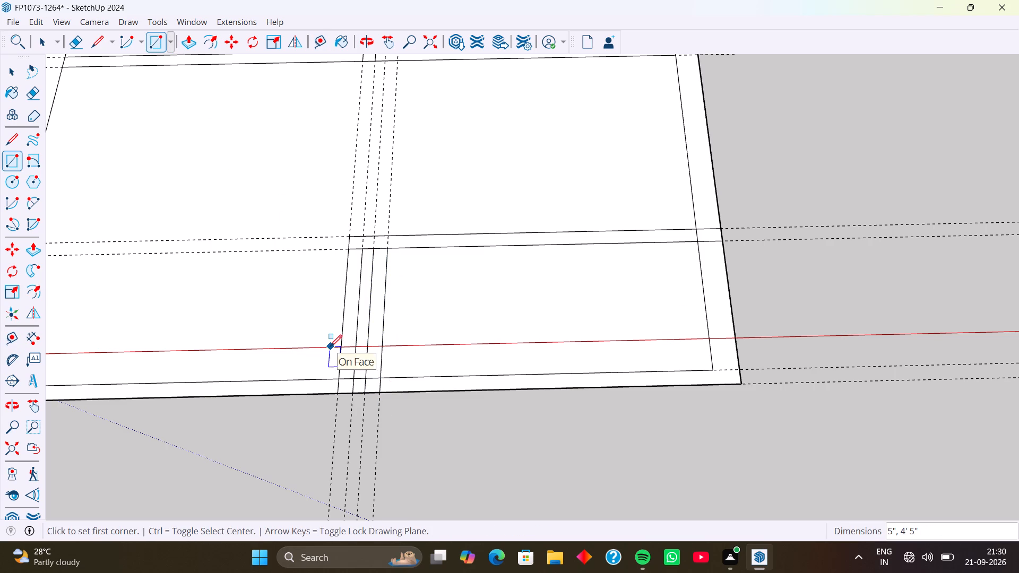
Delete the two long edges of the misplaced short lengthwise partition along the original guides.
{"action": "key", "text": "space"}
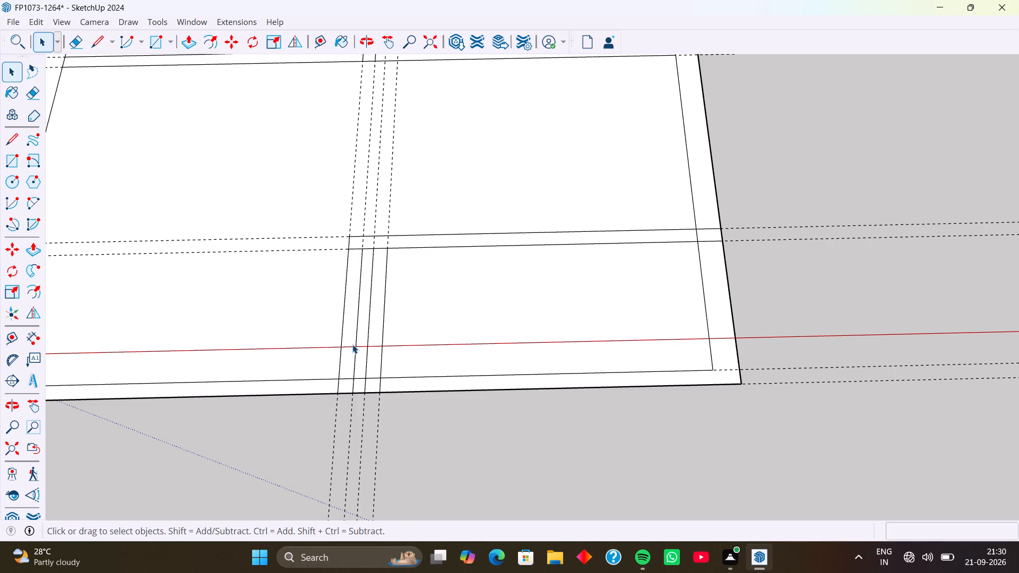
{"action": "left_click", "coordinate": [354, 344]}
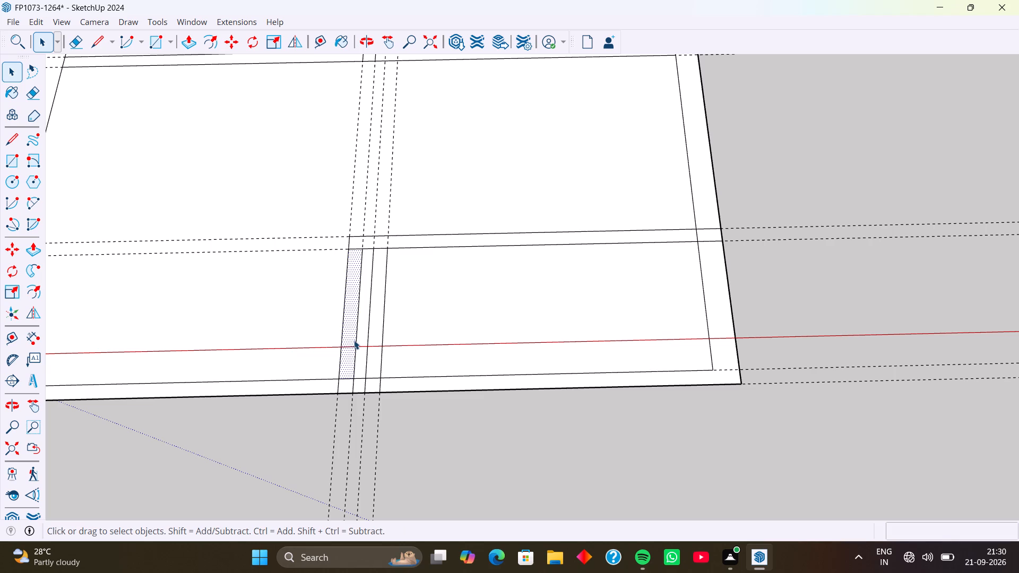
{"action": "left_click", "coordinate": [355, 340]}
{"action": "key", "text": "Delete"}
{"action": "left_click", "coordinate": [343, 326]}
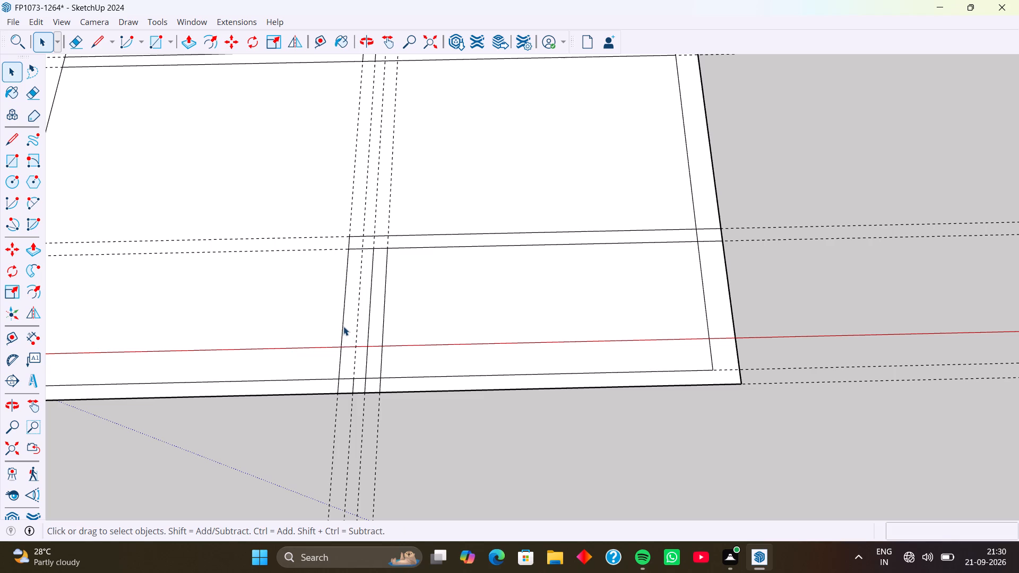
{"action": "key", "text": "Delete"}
Draw a 5" by 5" square where the new lengthwise partition meets the short crosswise partition.
{"action": "scroll", "coordinate": [368, 249], "scroll_direction": "up", "scroll_amount": 11}
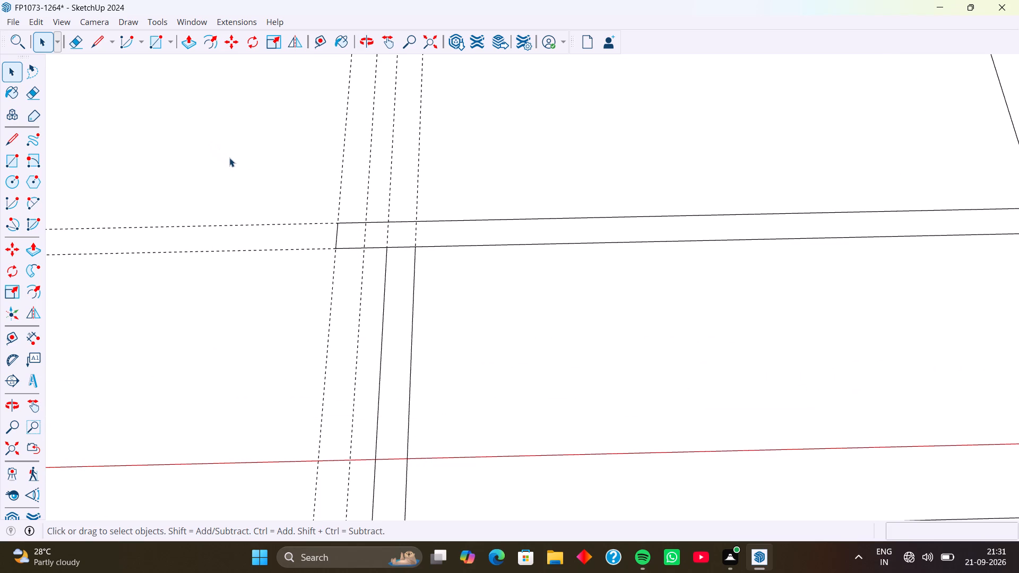
{"action": "left_click", "coordinate": [160, 44]}
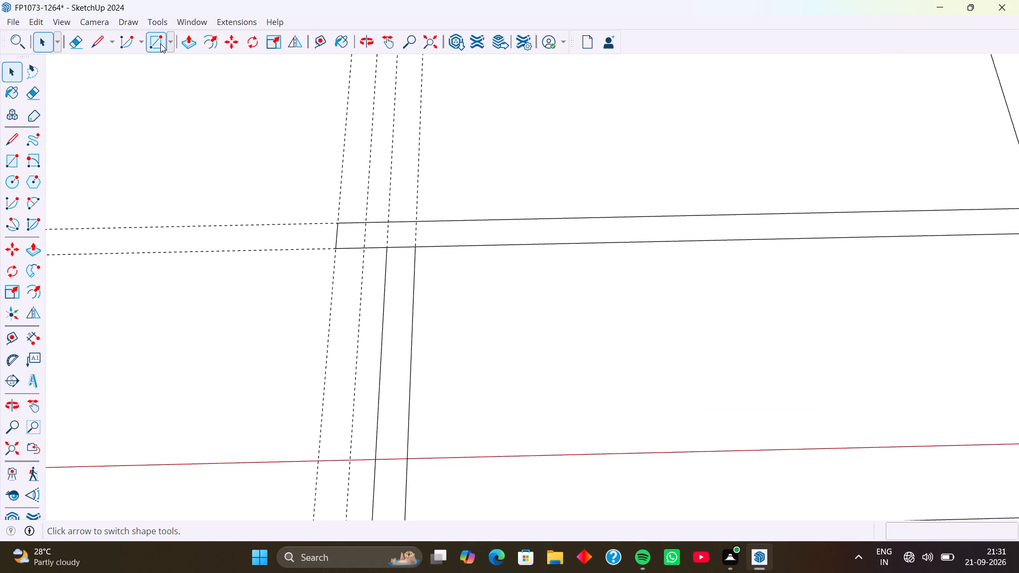
{"action": "left_click", "coordinate": [392, 225]}
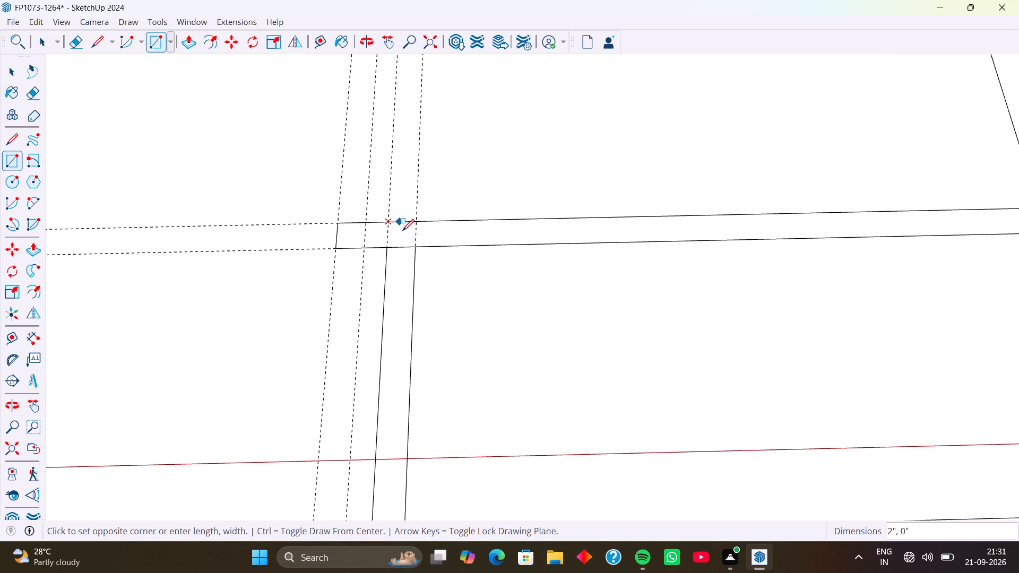
{"action": "left_click", "coordinate": [416, 247]}
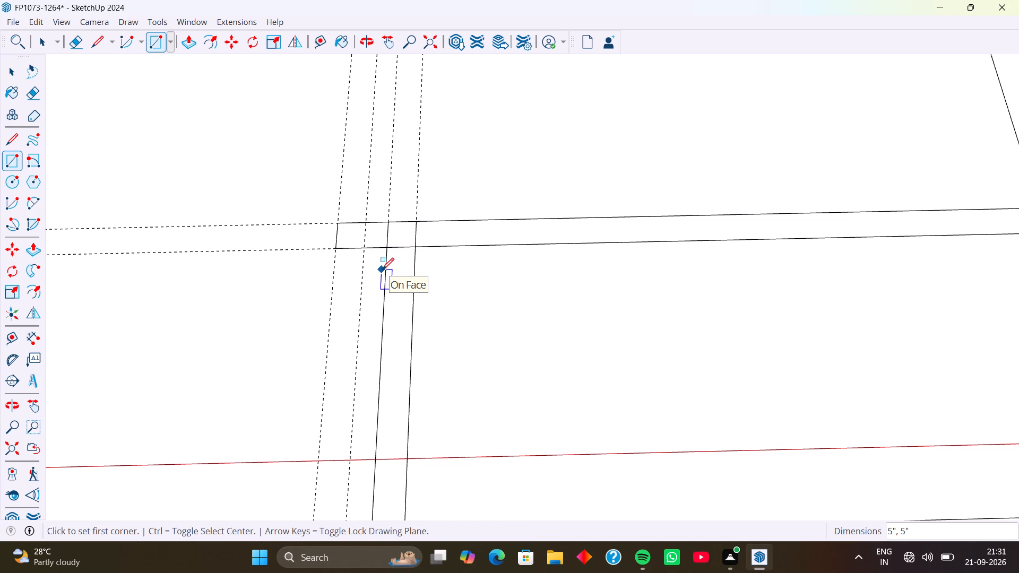
Delete all guides from the model.
{"action": "scroll", "coordinate": [322, 280], "scroll_direction": "down", "scroll_amount": 8}
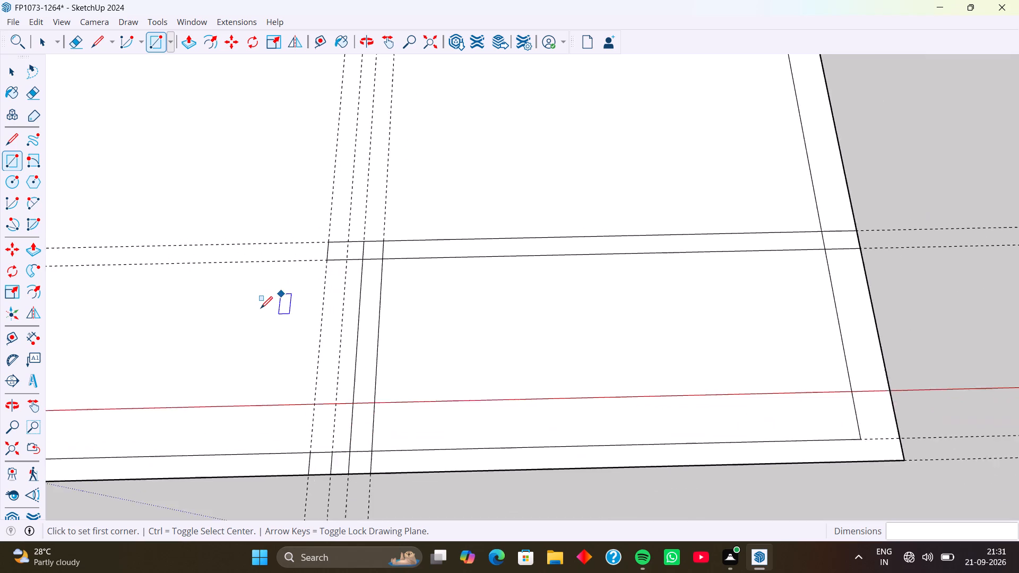
{"action": "scroll", "coordinate": [261, 308], "scroll_direction": "down", "scroll_amount": 15}
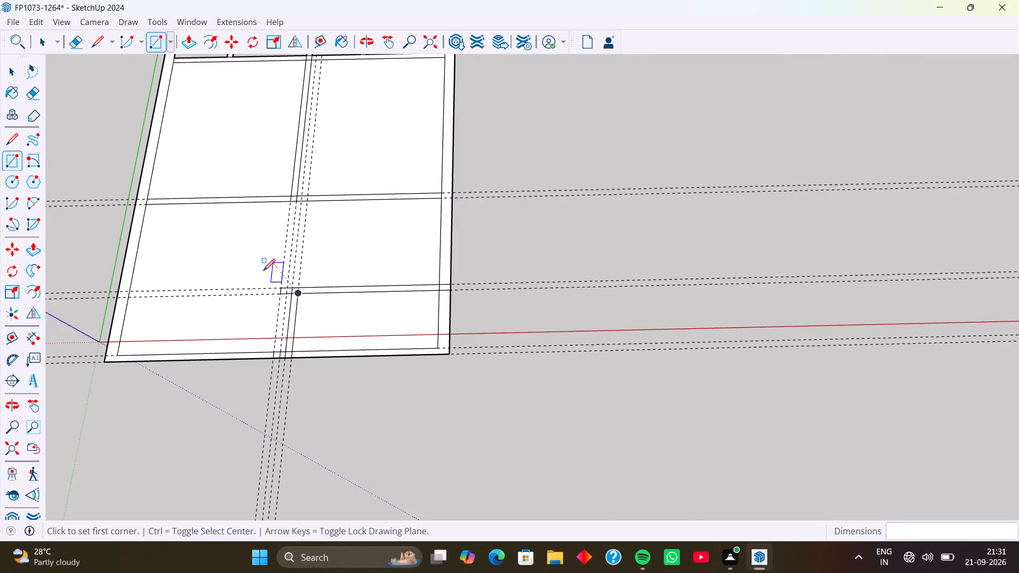
{"action": "scroll", "coordinate": [263, 271], "scroll_direction": "down", "scroll_amount": 2}
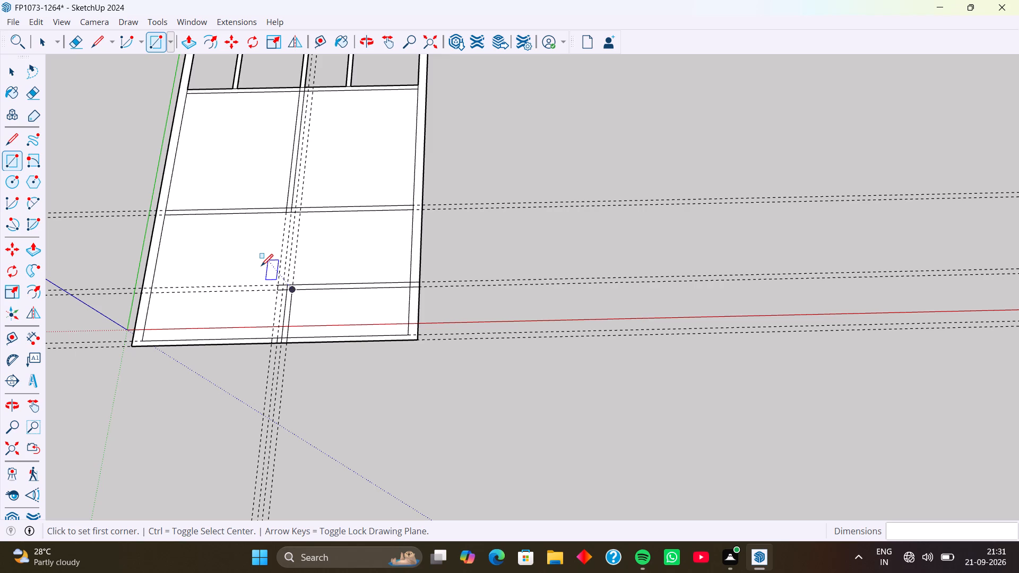
{"action": "left_click", "coordinate": [37, 21]}
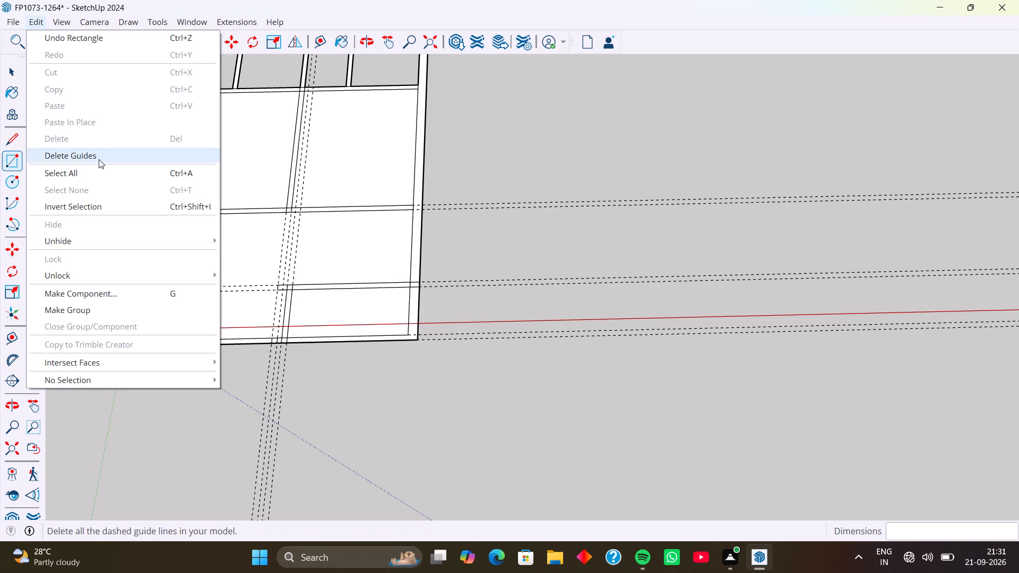
{"action": "left_click", "coordinate": [99, 159]}
Erase the two short leftover lines of the removed partition inside the origin-side end wall.
{"action": "scroll", "coordinate": [298, 300], "scroll_direction": "up", "scroll_amount": 6}
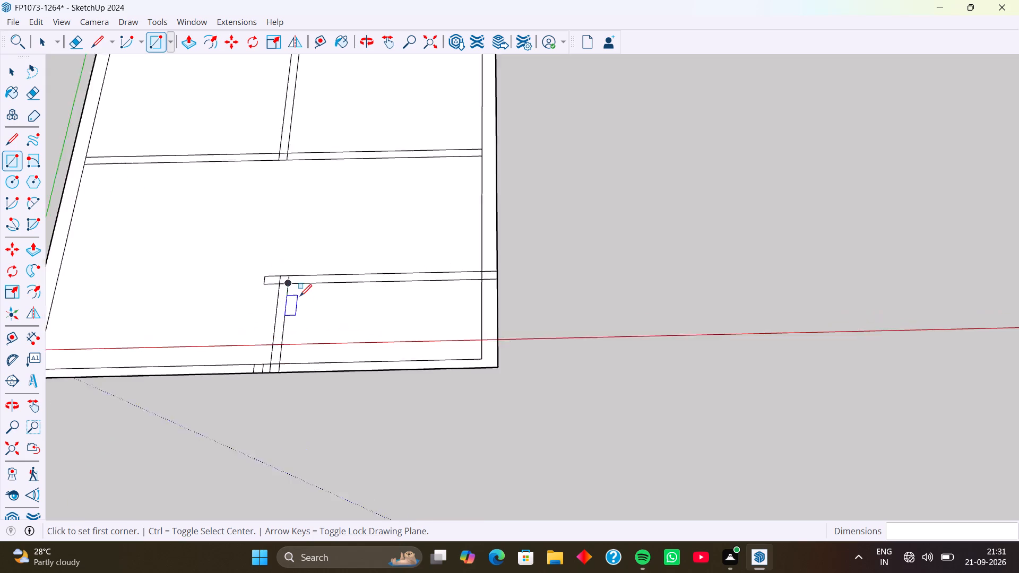
{"action": "scroll", "coordinate": [300, 296], "scroll_direction": "up", "scroll_amount": 2}
{"action": "scroll", "coordinate": [321, 322], "scroll_direction": "down", "scroll_amount": 5}
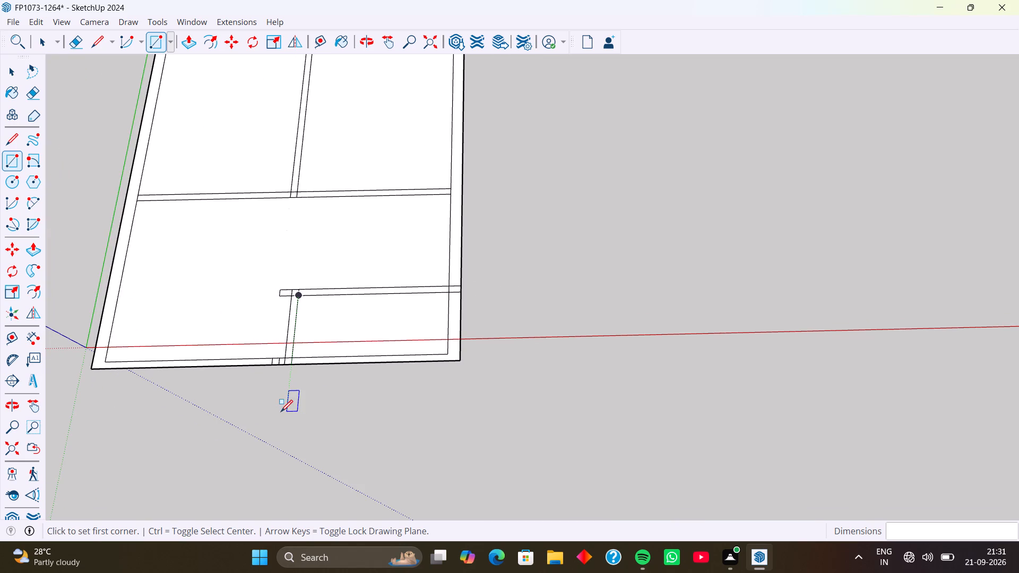
{"action": "key", "text": "space"}
{"action": "scroll", "coordinate": [270, 369], "scroll_direction": "up", "scroll_amount": 8}
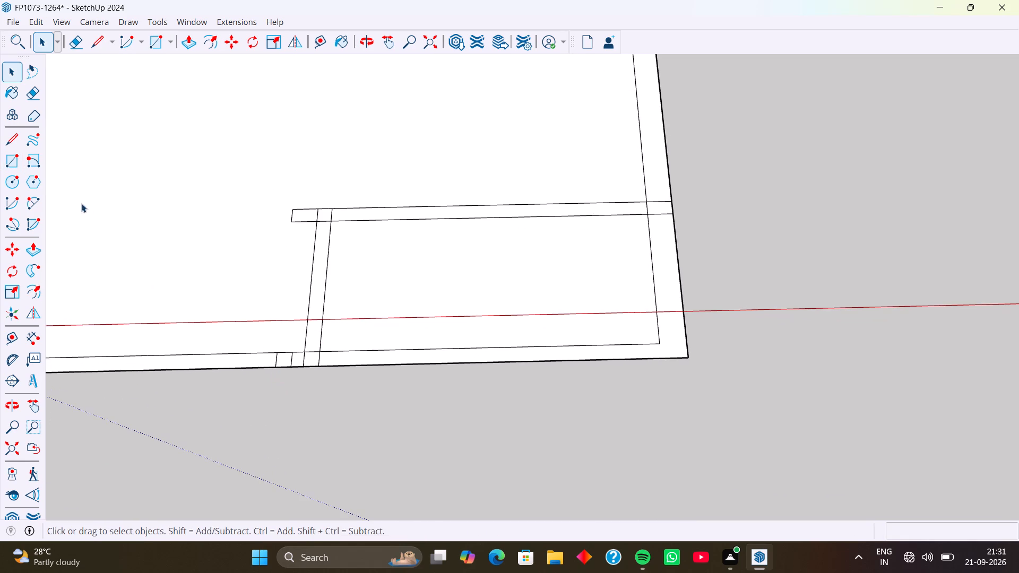
{"action": "left_click", "coordinate": [70, 41]}
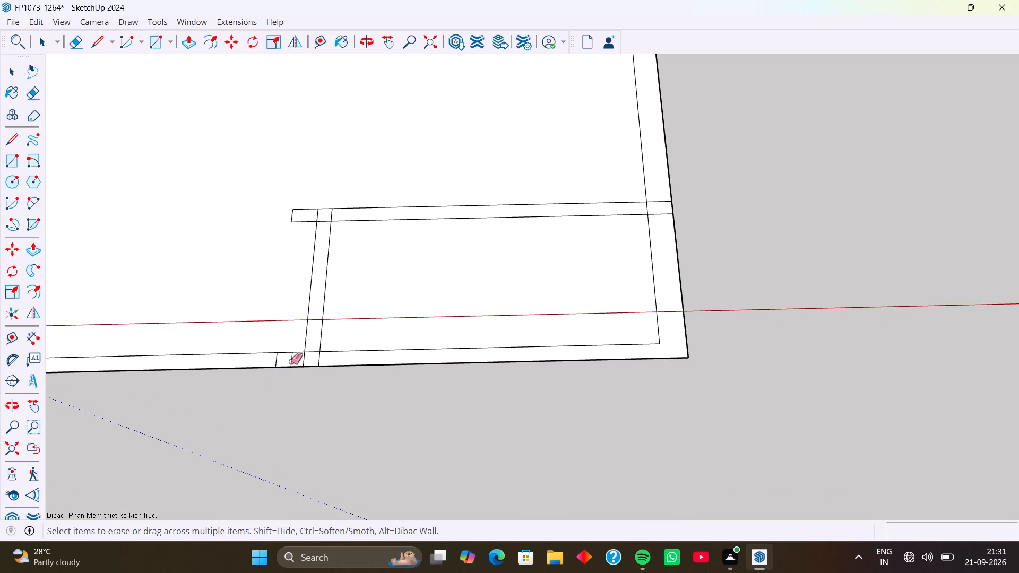
{"action": "left_click", "coordinate": [292, 362]}
{"action": "left_click", "coordinate": [278, 360]}
Erase the two short lines crossing the short crosswise partition where the lengthwise partition joins it.
{"action": "scroll", "coordinate": [330, 226], "scroll_direction": "up", "scroll_amount": 11}
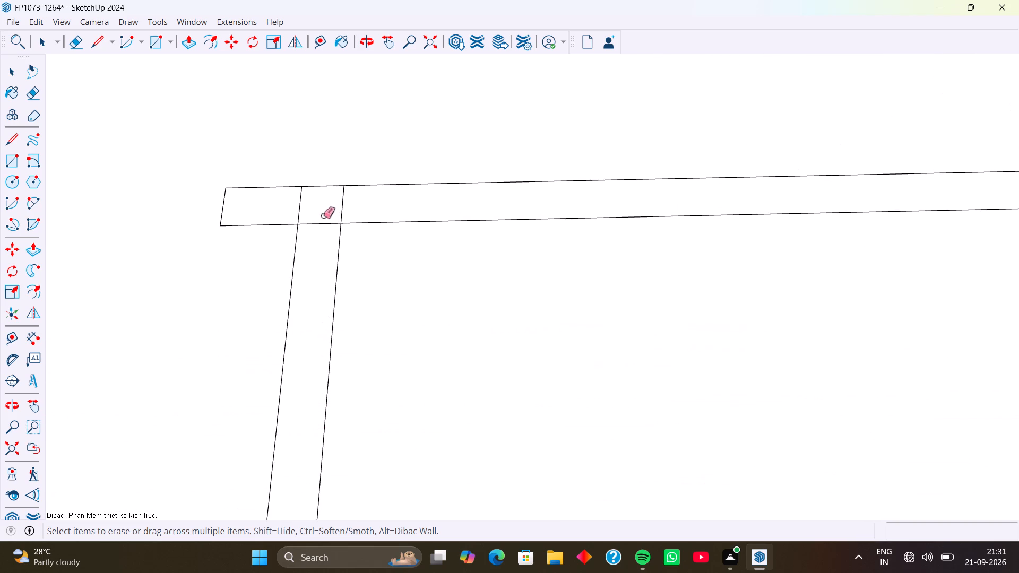
{"action": "left_click_drag", "start_coordinate": [289, 206], "coordinate": [358, 199]}
Erase the short line still closing the lengthwise partition where it joins the short crosswise partition.
{"action": "left_click_drag", "start_coordinate": [358, 199], "coordinate": [306, 245]}
Erase the inner edges of the side wall and end wall that bound the small corner area enclosed by the new partitions.
{"action": "scroll", "coordinate": [357, 235], "scroll_direction": "down", "scroll_amount": 14}
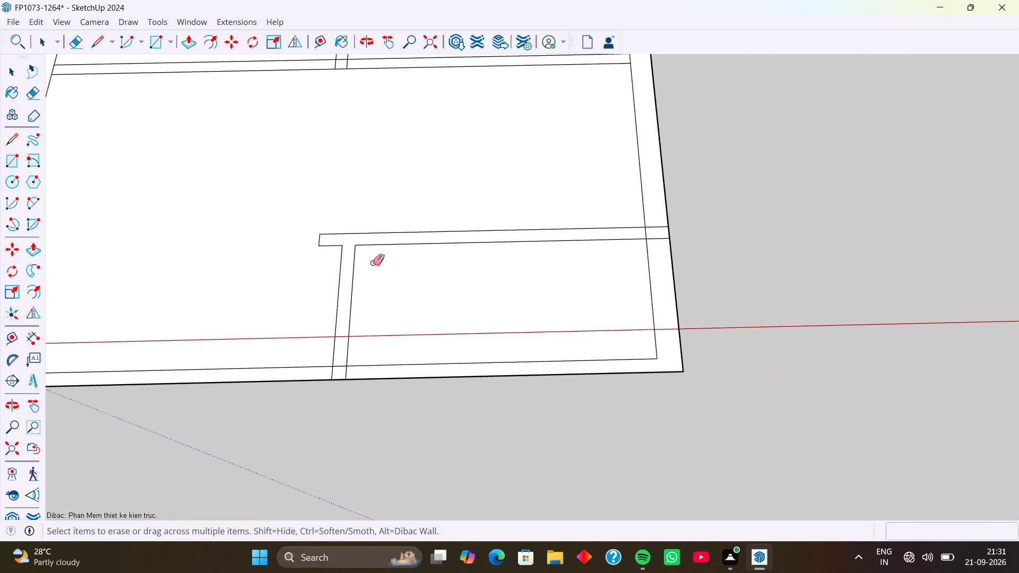
{"action": "scroll", "coordinate": [373, 263], "scroll_direction": "down", "scroll_amount": 3}
{"action": "scroll", "coordinate": [578, 254], "scroll_direction": "up", "scroll_amount": 9}
{"action": "left_click_drag", "start_coordinate": [576, 260], "coordinate": [549, 307]}
{"action": "scroll", "coordinate": [488, 312], "scroll_direction": "down", "scroll_amount": 3}
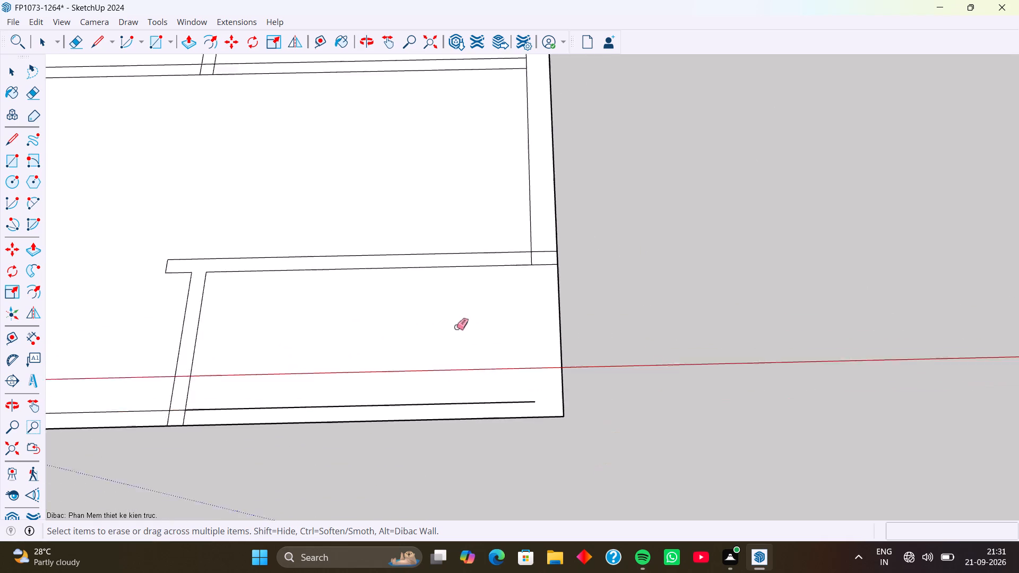
{"action": "scroll", "coordinate": [456, 327], "scroll_direction": "down", "scroll_amount": 7}
{"action": "left_click", "coordinate": [476, 376]}
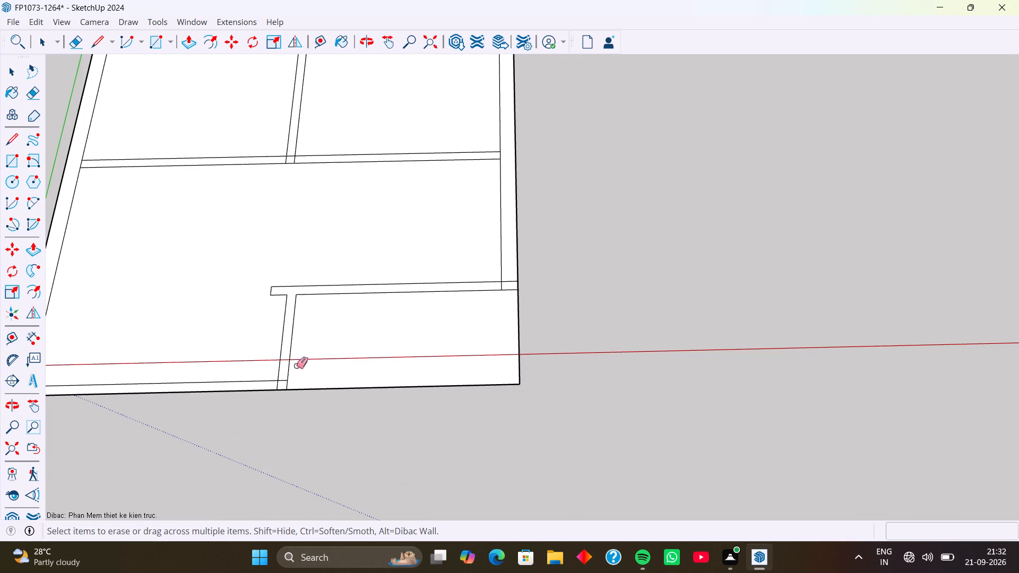
Erase the two short junction lines where the lengthwise partition meets the origin-side end wall.
{"action": "scroll", "coordinate": [289, 371], "scroll_direction": "up", "scroll_amount": 14}
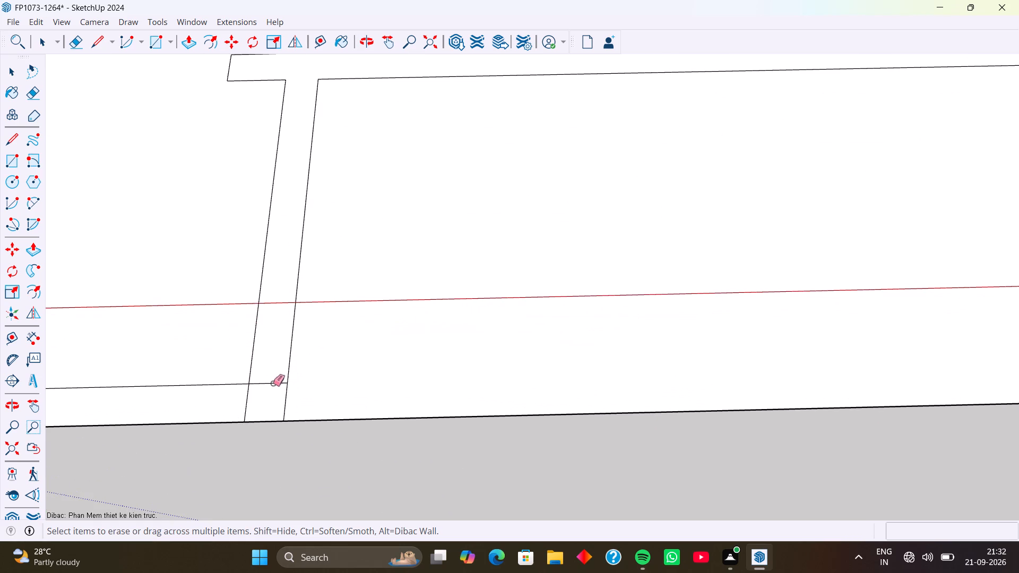
{"action": "left_click", "coordinate": [273, 383]}
{"action": "left_click", "coordinate": [248, 395]}
Erase the two short junction lines where the short crosswise partition meets the side wall away from the green axis.
{"action": "scroll", "coordinate": [392, 338], "scroll_direction": "down", "scroll_amount": 5}
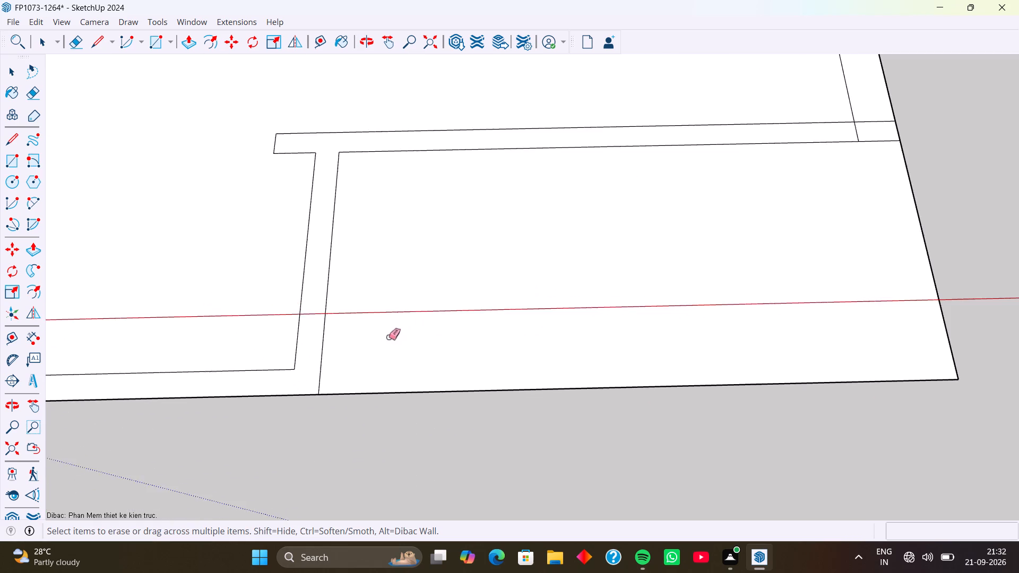
{"action": "scroll", "coordinate": [436, 298], "scroll_direction": "down", "scroll_amount": 3}
{"action": "scroll", "coordinate": [719, 176], "scroll_direction": "up", "scroll_amount": 7}
{"action": "left_click_drag", "start_coordinate": [750, 170], "coordinate": [721, 194]}
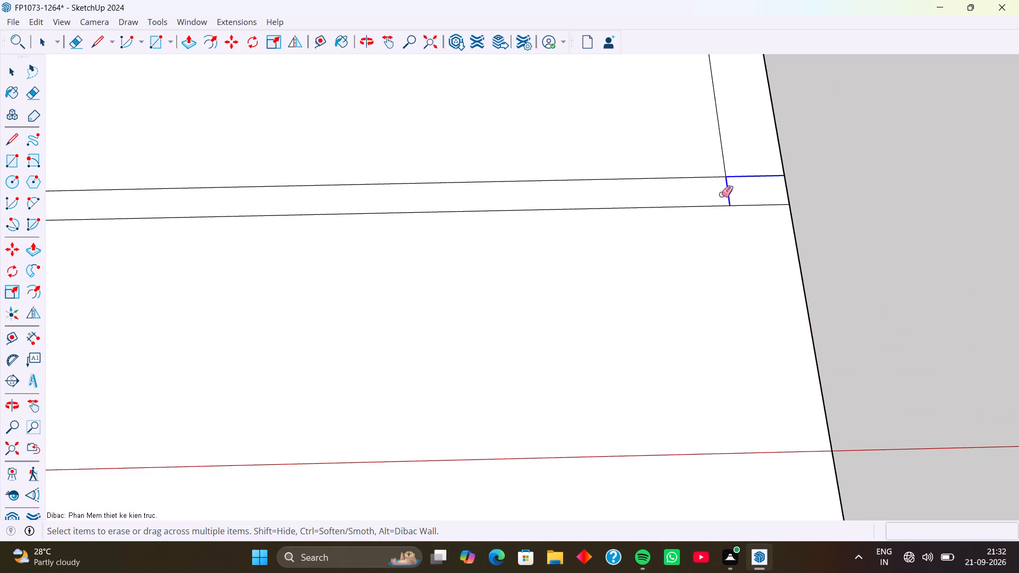
{"action": "left_click_drag", "start_coordinate": [721, 194], "coordinate": [720, 195]}
Erase the line closing the first full-width crosswise partition at the side wall away from the green axis.
{"action": "scroll", "coordinate": [572, 205], "scroll_direction": "down", "scroll_amount": 19}
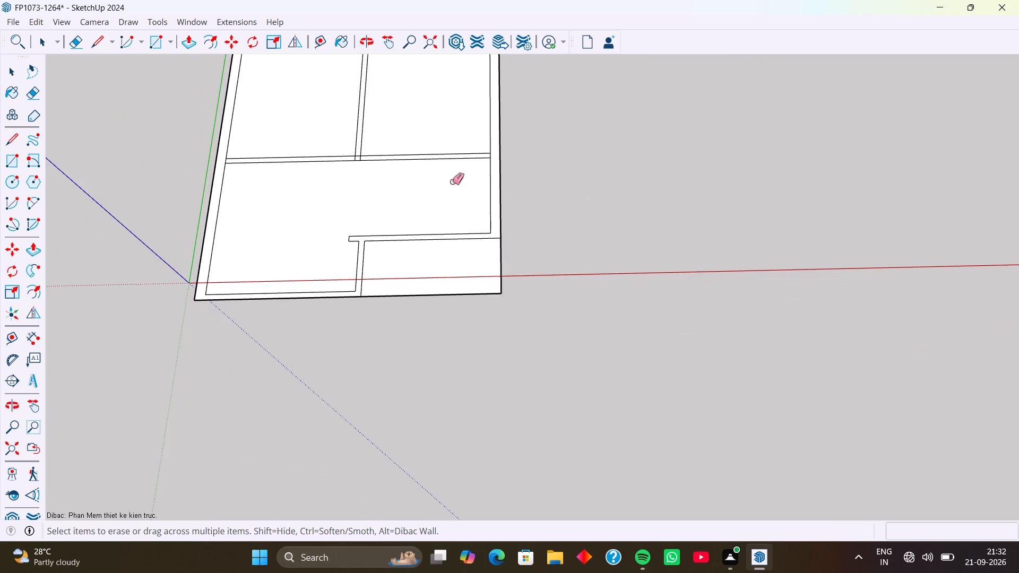
{"action": "middle_click_drag", "start_coordinate": [467, 168], "coordinate": [455, 188]}
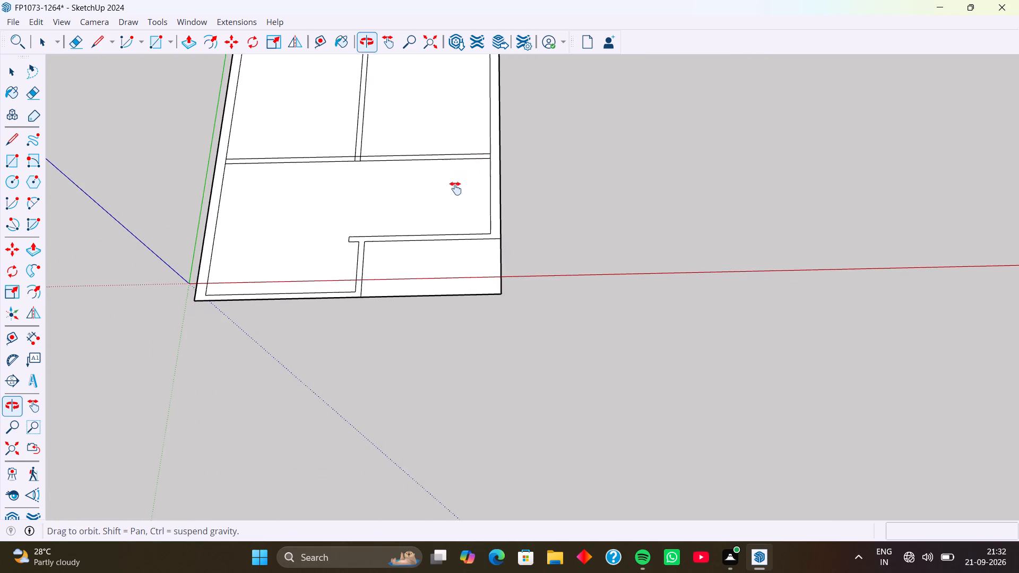
{"action": "middle_click_drag", "start_coordinate": [455, 188], "coordinate": [415, 276]}
{"action": "scroll", "coordinate": [444, 261], "scroll_direction": "up", "scroll_amount": 20}
{"action": "scroll", "coordinate": [444, 261], "scroll_direction": "up", "scroll_amount": 1}
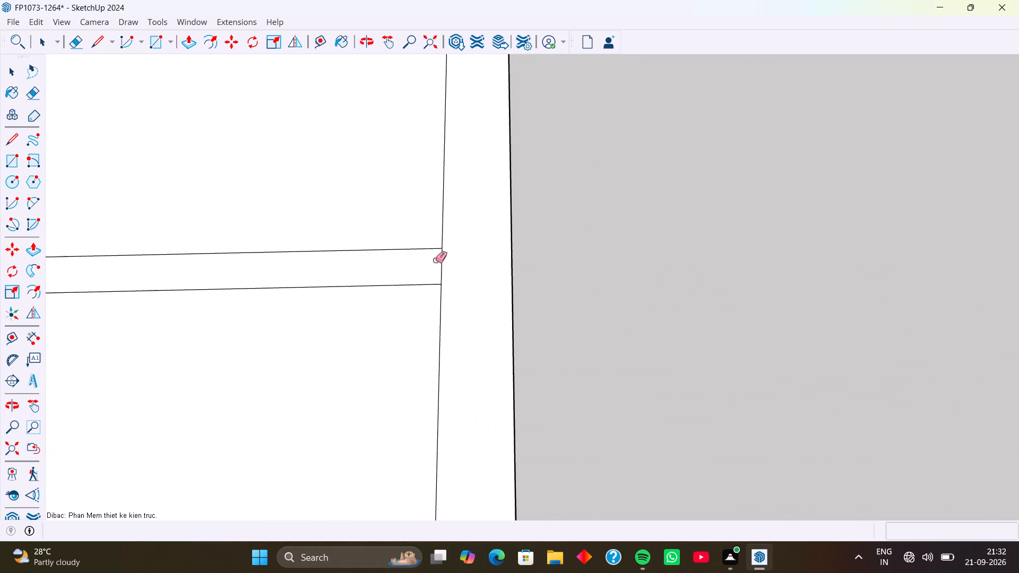
{"action": "scroll", "coordinate": [435, 260], "scroll_direction": "up", "scroll_amount": 1}
{"action": "left_click_drag", "start_coordinate": [435, 260], "coordinate": [451, 261]}
Erase the line closing the first full-width crosswise partition at the side wall along the green axis.
{"action": "scroll", "coordinate": [376, 276], "scroll_direction": "down", "scroll_amount": 16}
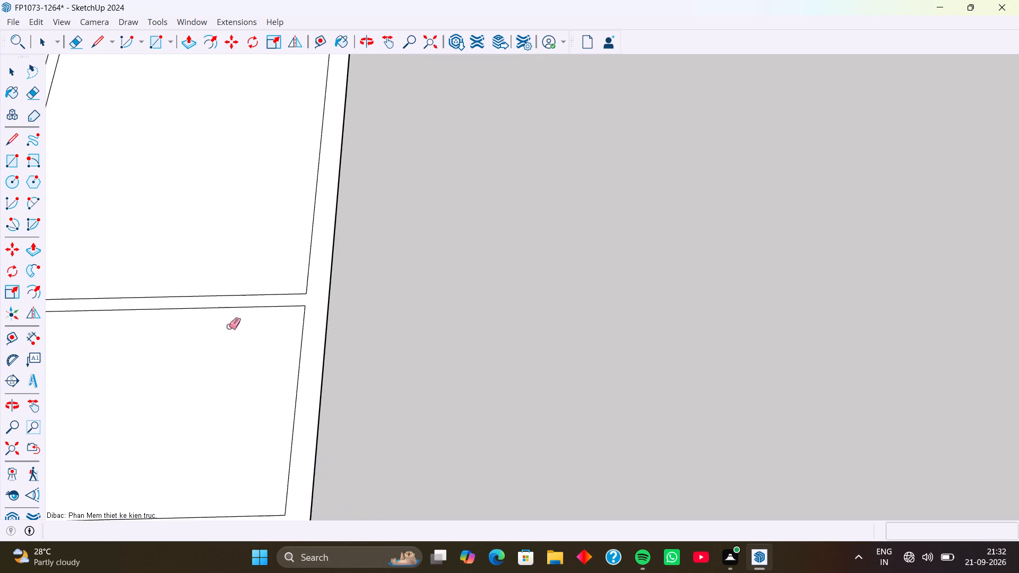
{"action": "scroll", "coordinate": [229, 326], "scroll_direction": "down", "scroll_amount": 10}
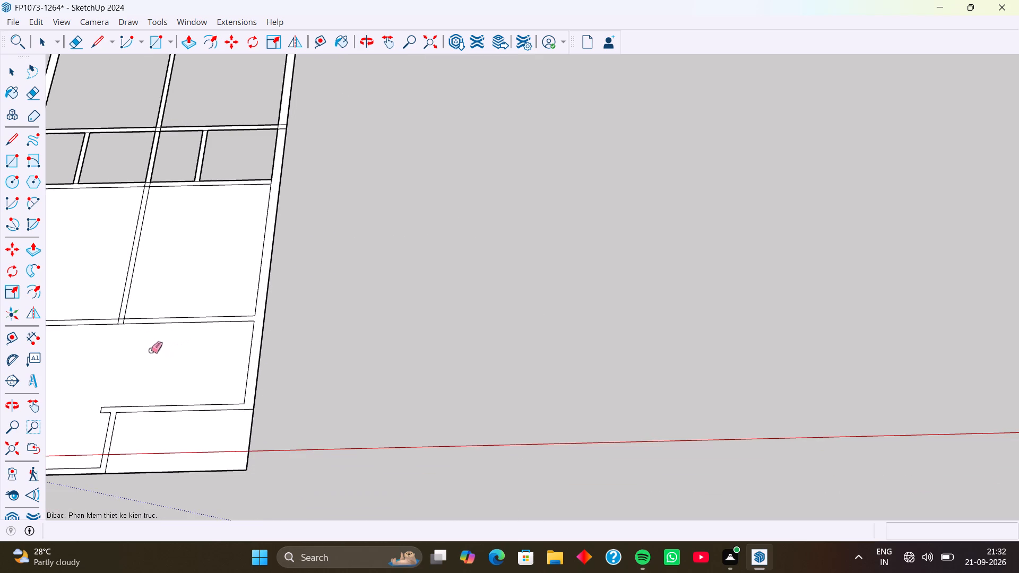
{"action": "middle_click_drag", "start_coordinate": [151, 350], "coordinate": [447, 347]}
{"action": "middle_click_drag", "start_coordinate": [351, 346], "coordinate": [455, 353]}
{"action": "scroll", "coordinate": [382, 341], "scroll_direction": "up", "scroll_amount": 8}
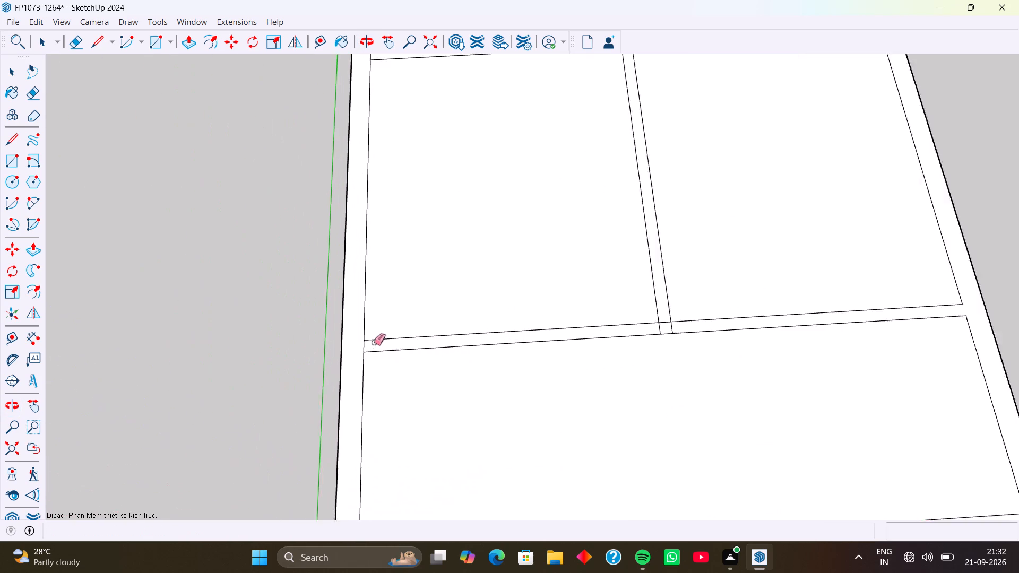
{"action": "scroll", "coordinate": [374, 342], "scroll_direction": "up", "scroll_amount": 10}
{"action": "left_click", "coordinate": [351, 346]}
Erase the junction lines where the central lengthwise partition meets the first full-width crosswise partition.
{"action": "scroll", "coordinate": [375, 353], "scroll_direction": "down", "scroll_amount": 8}
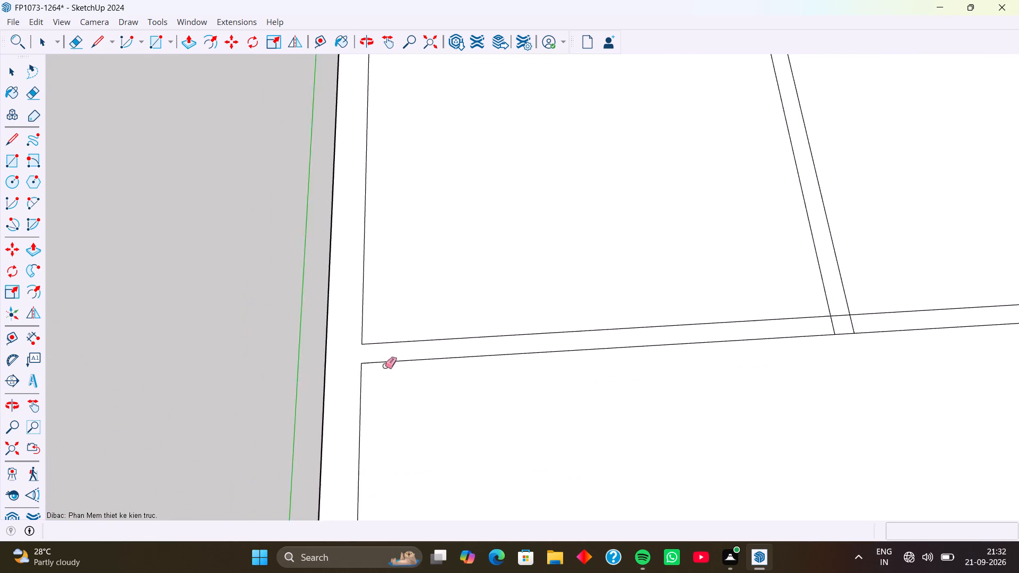
{"action": "scroll", "coordinate": [385, 366], "scroll_direction": "down", "scroll_amount": 16}
{"action": "middle_click_drag", "start_coordinate": [438, 442], "coordinate": [451, 281], "text": "shift"}
{"action": "scroll", "coordinate": [448, 378], "scroll_direction": "up", "scroll_amount": 1, "text": "shift"}
{"action": "middle_click_drag", "start_coordinate": [478, 282], "coordinate": [410, 410]}
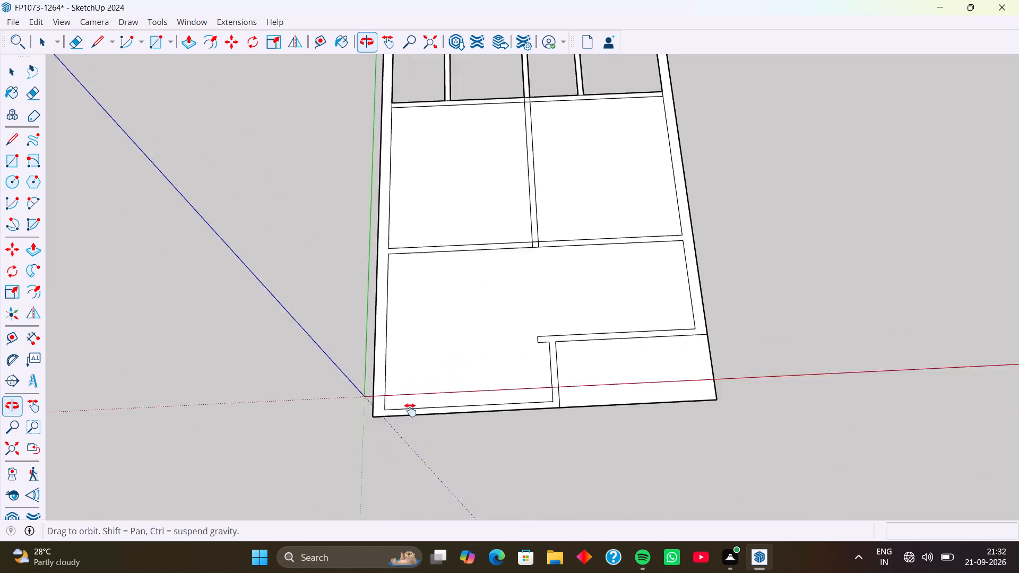
{"action": "middle_click_drag", "start_coordinate": [410, 410], "coordinate": [392, 435]}
{"action": "scroll", "coordinate": [474, 360], "scroll_direction": "up", "scroll_amount": 19}
{"action": "middle_click_drag", "start_coordinate": [479, 347], "coordinate": [457, 214], "text": "shift"}
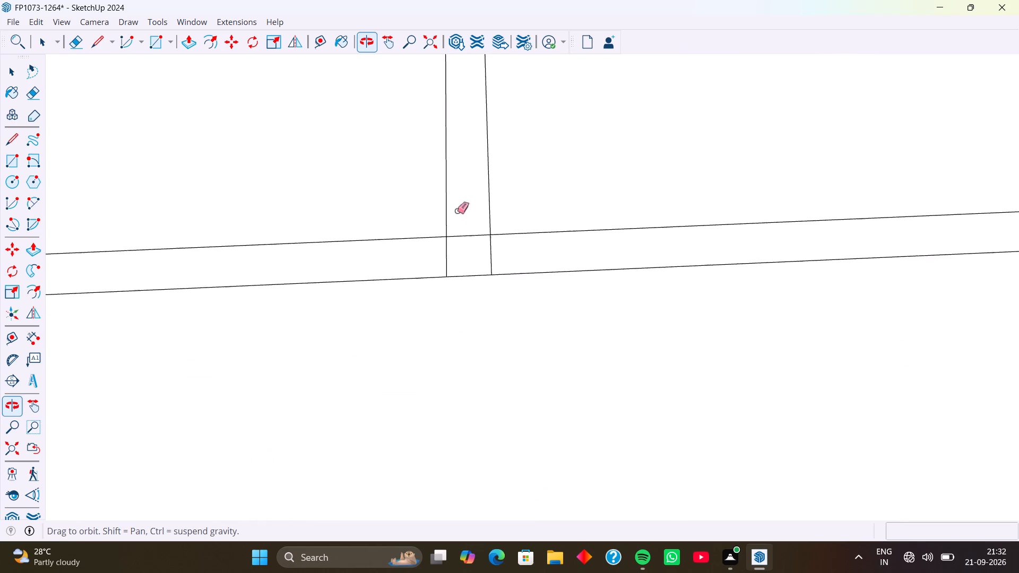
{"action": "scroll", "coordinate": [457, 212], "scroll_direction": "up", "scroll_amount": 5}
{"action": "left_click_drag", "start_coordinate": [467, 219], "coordinate": [572, 283]}
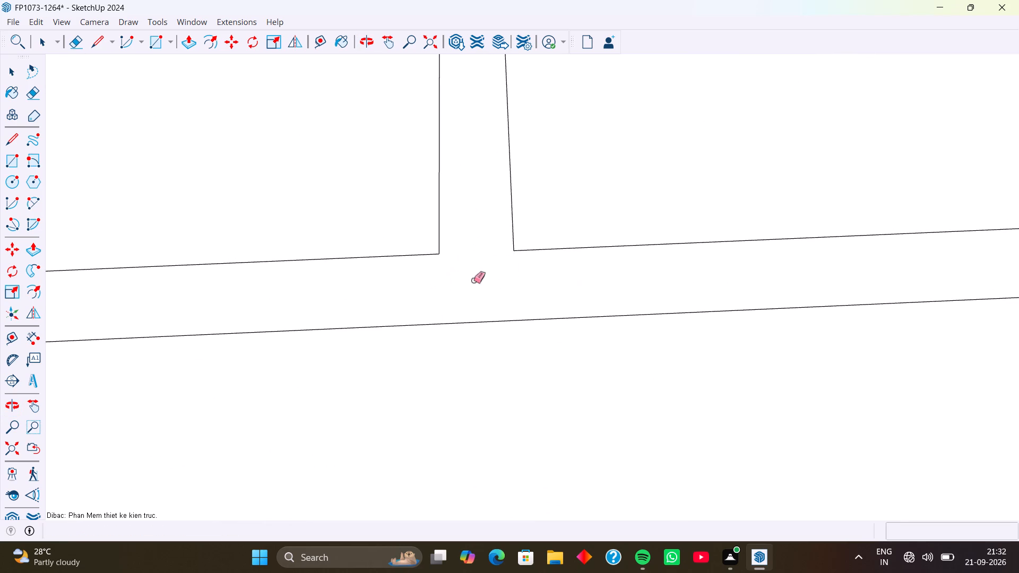
Erase the line closing the second full-width crosswise partition at the side wall away from the green axis.
{"action": "scroll", "coordinate": [473, 280], "scroll_direction": "down", "scroll_amount": 12}
{"action": "scroll", "coordinate": [588, 268], "scroll_direction": "down", "scroll_amount": 6}
{"action": "scroll", "coordinate": [620, 235], "scroll_direction": "down", "scroll_amount": 10}
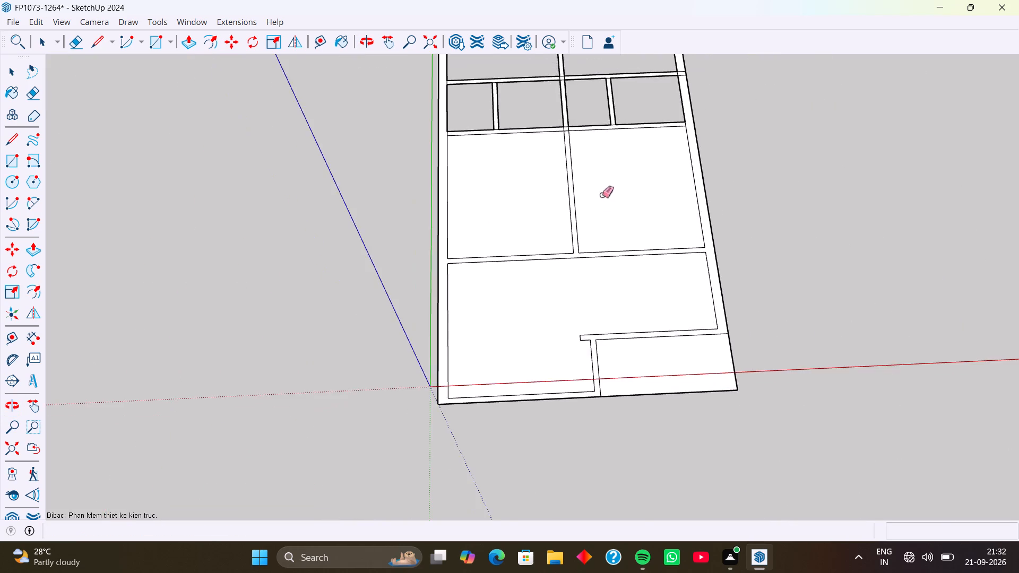
{"action": "middle_click_drag", "start_coordinate": [602, 195], "coordinate": [499, 406], "text": "shift"}
{"action": "scroll", "coordinate": [583, 324], "scroll_direction": "up", "scroll_amount": 20}
{"action": "scroll", "coordinate": [583, 324], "scroll_direction": "up", "scroll_amount": 3}
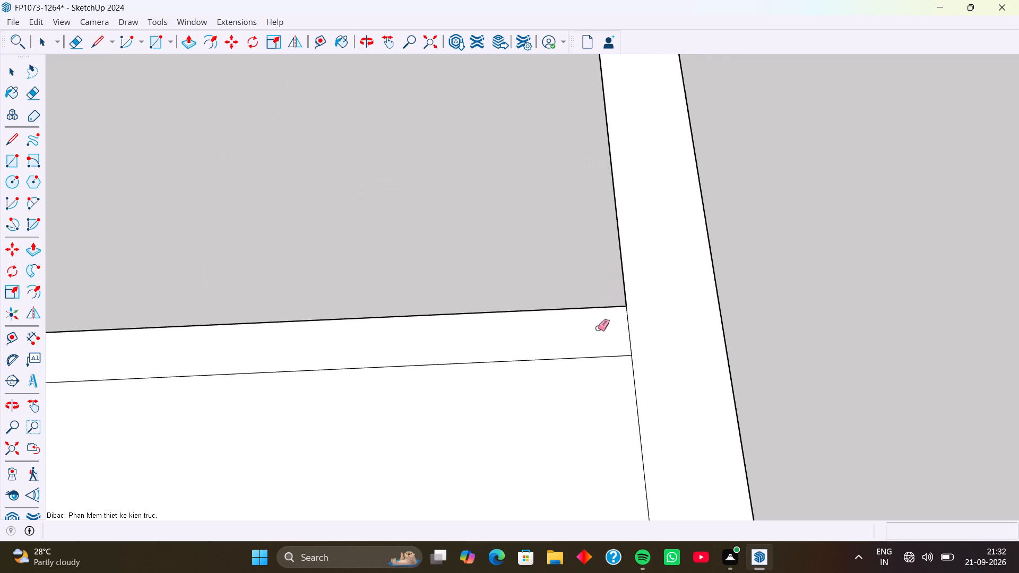
{"action": "left_click_drag", "start_coordinate": [598, 328], "coordinate": [636, 324]}
Erase the line between the second full-width crosswise partition and the short partition dividing the two small rooms farther from the green axis.
{"action": "scroll", "coordinate": [443, 350], "scroll_direction": "down", "scroll_amount": 12}
{"action": "middle_click_drag", "start_coordinate": [327, 390], "coordinate": [619, 376]}
{"action": "scroll", "coordinate": [516, 362], "scroll_direction": "up", "scroll_amount": 4}
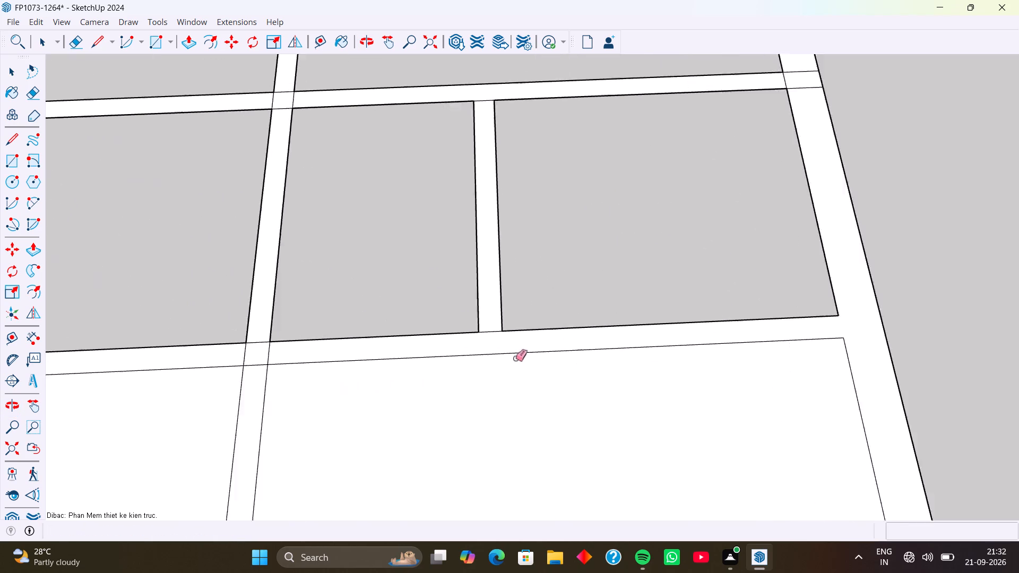
{"action": "scroll", "coordinate": [515, 358], "scroll_direction": "up", "scroll_amount": 5}
{"action": "left_click_drag", "start_coordinate": [485, 306], "coordinate": [485, 324]}
Erase the four lines outlining the crossing of the central lengthwise partition and the second full-width crosswise partition.
{"action": "scroll", "coordinate": [425, 350], "scroll_direction": "down", "scroll_amount": 10}
{"action": "middle_click_drag", "start_coordinate": [318, 390], "coordinate": [407, 408]}
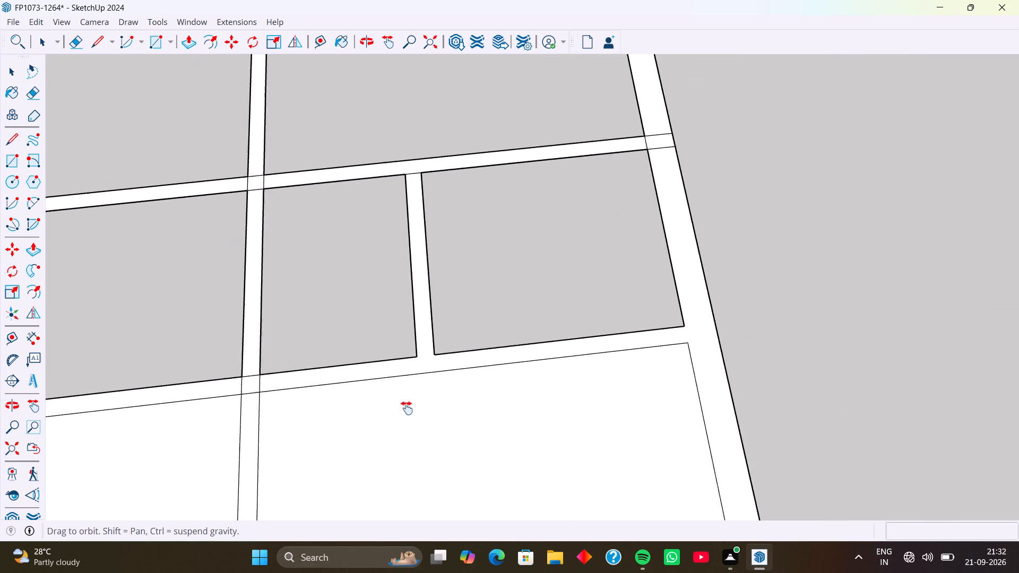
{"action": "middle_click_drag", "start_coordinate": [407, 408], "coordinate": [652, 395]}
{"action": "scroll", "coordinate": [543, 394], "scroll_direction": "up", "scroll_amount": 10}
{"action": "middle_click_drag", "start_coordinate": [557, 407], "coordinate": [497, 407]}
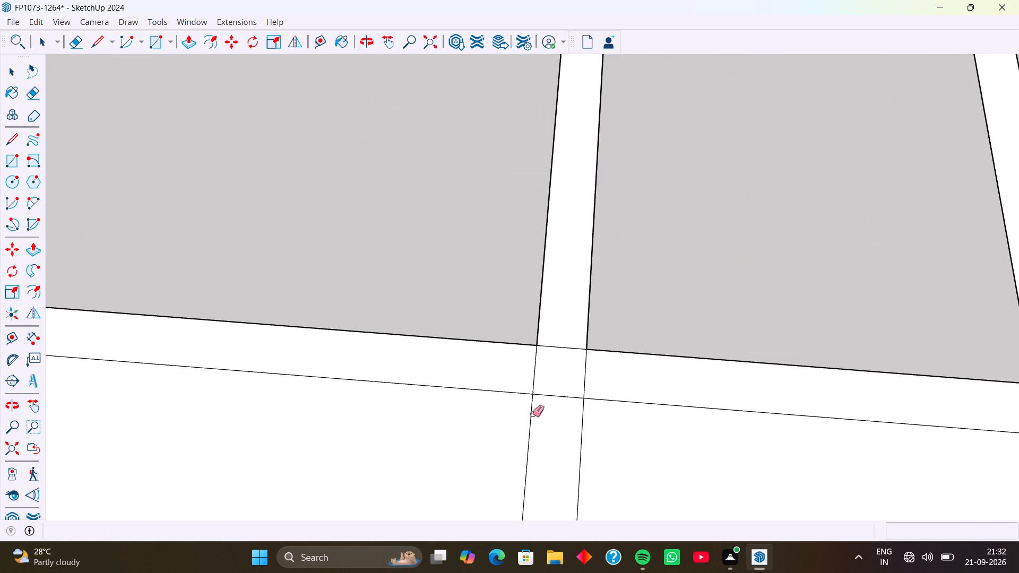
{"action": "scroll", "coordinate": [539, 407], "scroll_direction": "up", "scroll_amount": 13}
{"action": "left_click_drag", "start_coordinate": [612, 164], "coordinate": [490, 274]}
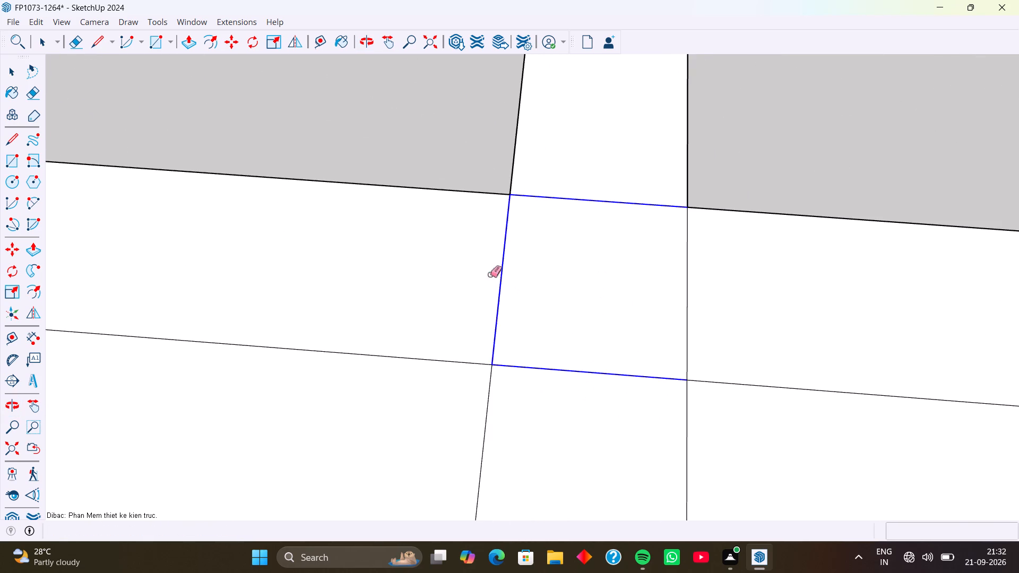
{"action": "left_click_drag", "start_coordinate": [490, 274], "coordinate": [769, 290]}
Erase the line between the second full-width crosswise partition and the short partition dividing the two small rooms nearer the green axis.
{"action": "scroll", "coordinate": [551, 334], "scroll_direction": "down", "scroll_amount": 20}
{"action": "scroll", "coordinate": [551, 334], "scroll_direction": "down", "scroll_amount": 4}
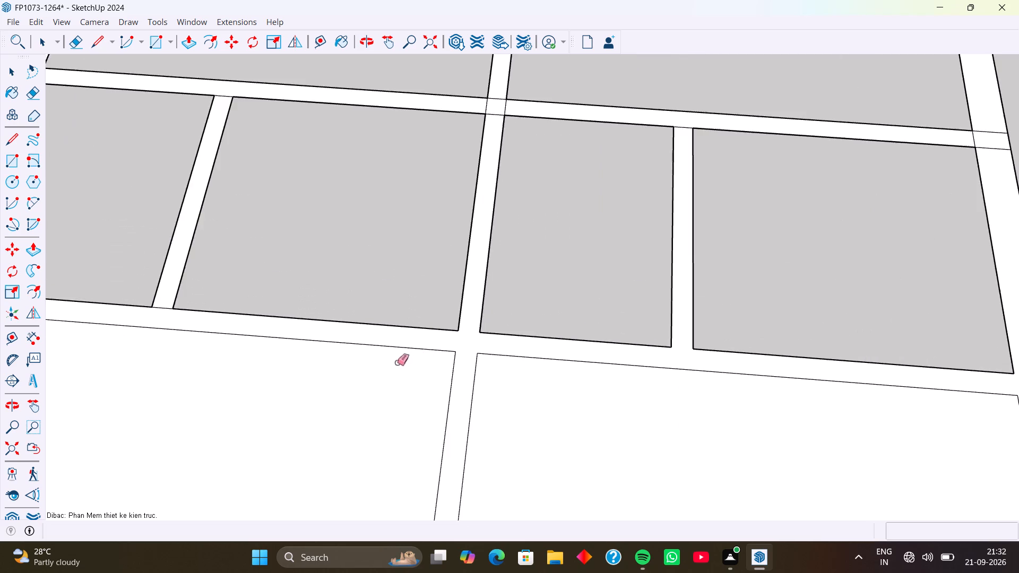
{"action": "scroll", "coordinate": [341, 375], "scroll_direction": "down", "scroll_amount": 5}
{"action": "middle_click_drag", "start_coordinate": [256, 379], "coordinate": [684, 407], "text": "shift"}
{"action": "scroll", "coordinate": [653, 380], "scroll_direction": "up", "scroll_amount": 13}
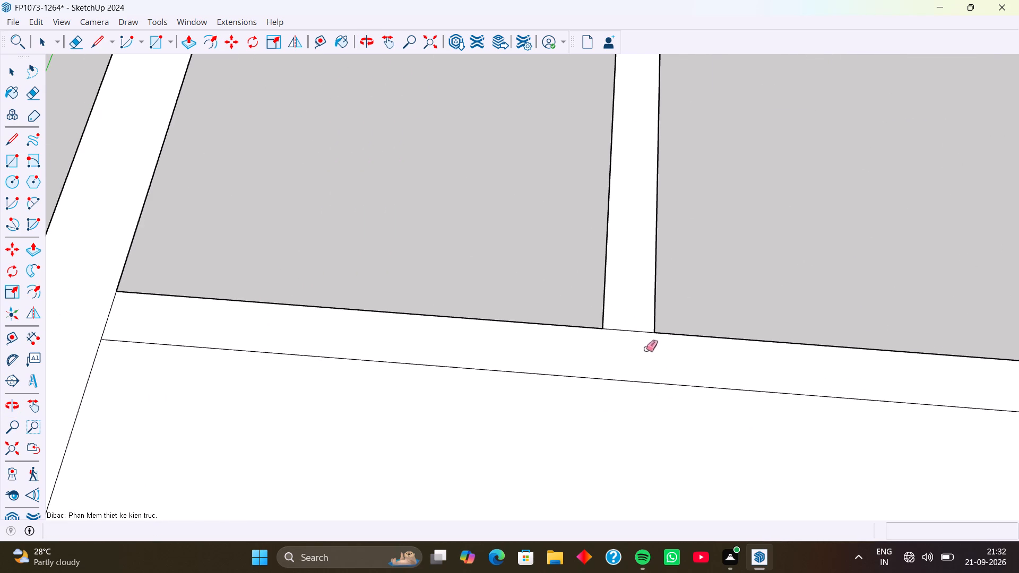
{"action": "left_click_drag", "start_coordinate": [635, 327], "coordinate": [634, 343]}
Erase the line closing the second full-width crosswise partition at the side wall along the green axis.
{"action": "scroll", "coordinate": [514, 389], "scroll_direction": "down", "scroll_amount": 6}
{"action": "left_click_drag", "start_coordinate": [249, 345], "coordinate": [256, 347]}
Erase the line closing the third full-width crosswise partition at the side wall along the green axis.
{"action": "scroll", "coordinate": [470, 290], "scroll_direction": "down", "scroll_amount": 5}
{"action": "scroll", "coordinate": [546, 268], "scroll_direction": "down", "scroll_amount": 4}
{"action": "middle_click_drag", "start_coordinate": [707, 266], "coordinate": [698, 368]}
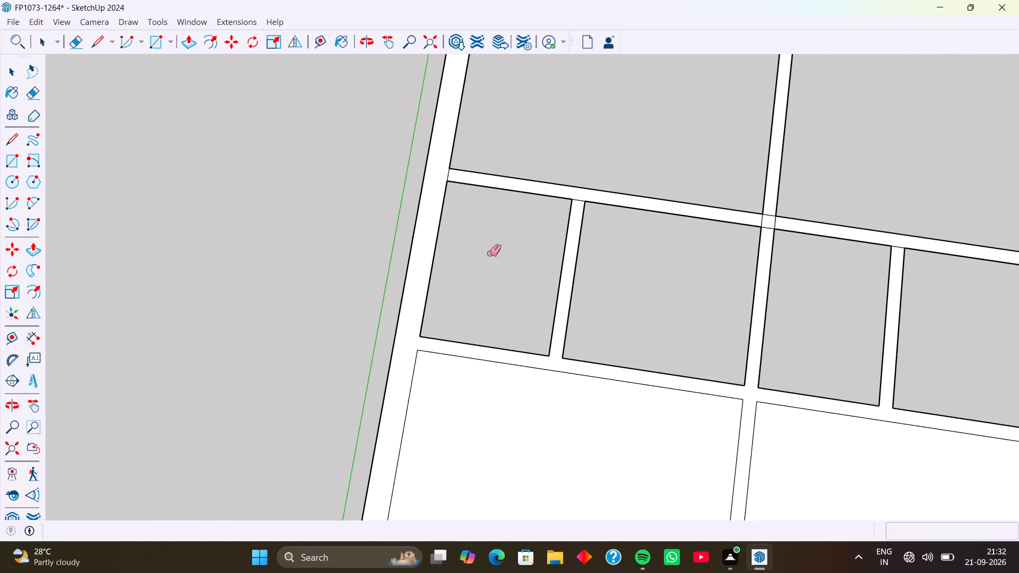
{"action": "middle_click_drag", "start_coordinate": [476, 246], "coordinate": [489, 369]}
{"action": "scroll", "coordinate": [450, 292], "scroll_direction": "up", "scroll_amount": 10}
{"action": "left_click_drag", "start_coordinate": [470, 301], "coordinate": [505, 312]}
Erase the line where the short partition nearer the green axis meets the third full-width crosswise partition.
{"action": "scroll", "coordinate": [486, 325], "scroll_direction": "down", "scroll_amount": 2}
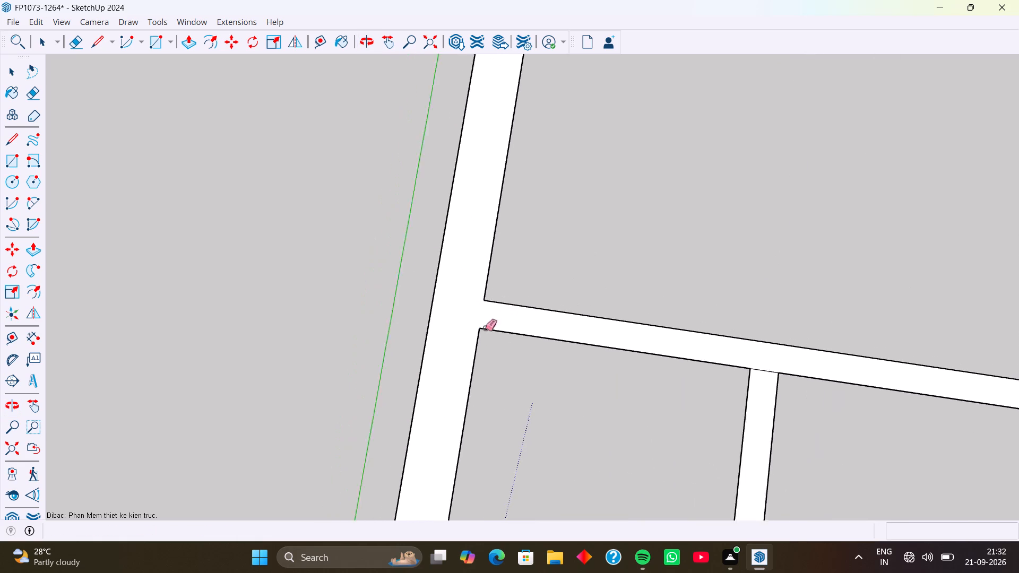
{"action": "scroll", "coordinate": [485, 328], "scroll_direction": "down", "scroll_amount": 9}
{"action": "scroll", "coordinate": [593, 410], "scroll_direction": "up", "scroll_amount": 1}
{"action": "middle_click_drag", "start_coordinate": [593, 410], "coordinate": [289, 201]}
{"action": "scroll", "coordinate": [323, 170], "scroll_direction": "up", "scroll_amount": 10, "text": "shift"}
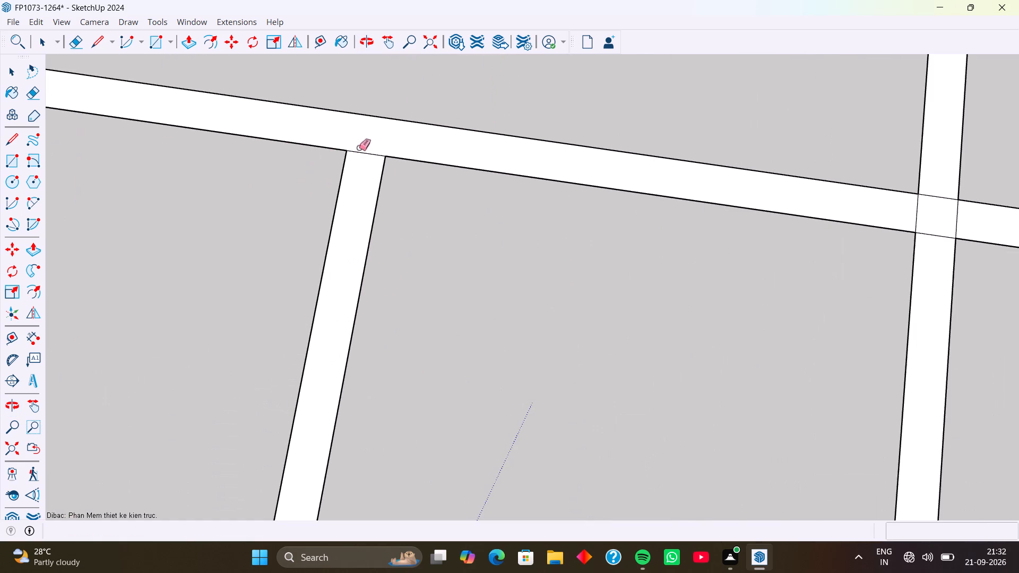
{"action": "left_click_drag", "start_coordinate": [365, 145], "coordinate": [364, 172], "text": "shift"}
Erase the four lines outlining the crossing of the central lengthwise partition and the third full-width crosswise partition.
{"action": "scroll", "coordinate": [568, 249], "scroll_direction": "down", "scroll_amount": 14, "text": "shift"}
{"action": "middle_click_drag", "start_coordinate": [564, 304], "coordinate": [478, 270], "text": "shift"}
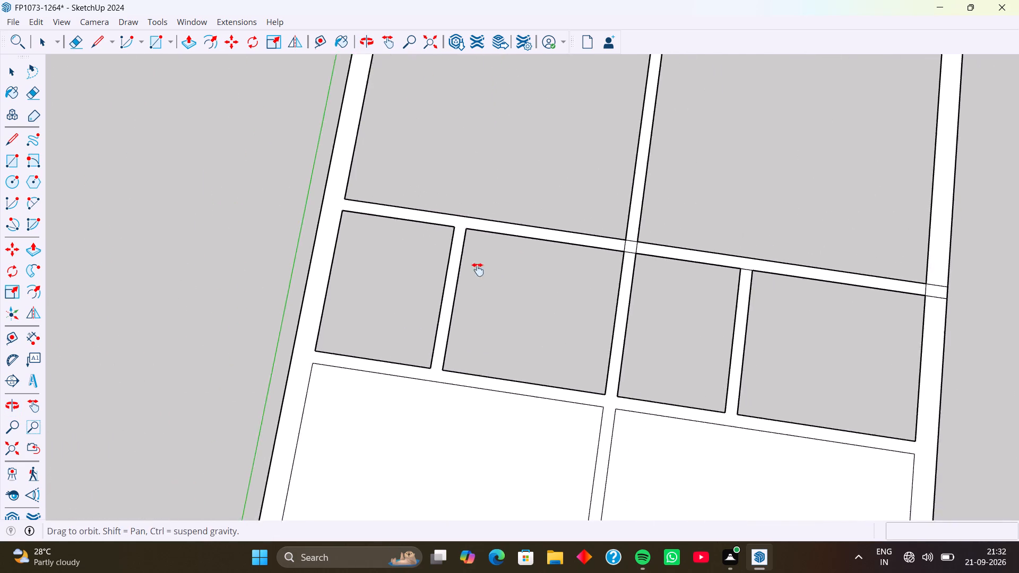
{"action": "middle_click_drag", "start_coordinate": [478, 270], "coordinate": [359, 229], "text": "shift"}
{"action": "scroll", "coordinate": [446, 165], "scroll_direction": "up", "scroll_amount": 18}
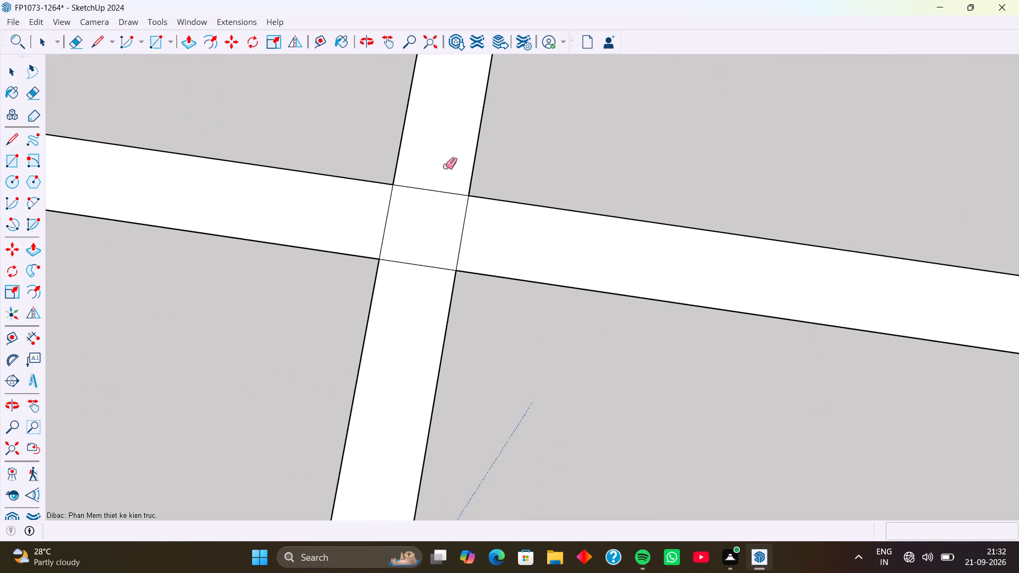
{"action": "scroll", "coordinate": [445, 166], "scroll_direction": "up", "scroll_amount": 3}
{"action": "left_click_drag", "start_coordinate": [443, 165], "coordinate": [519, 266]}
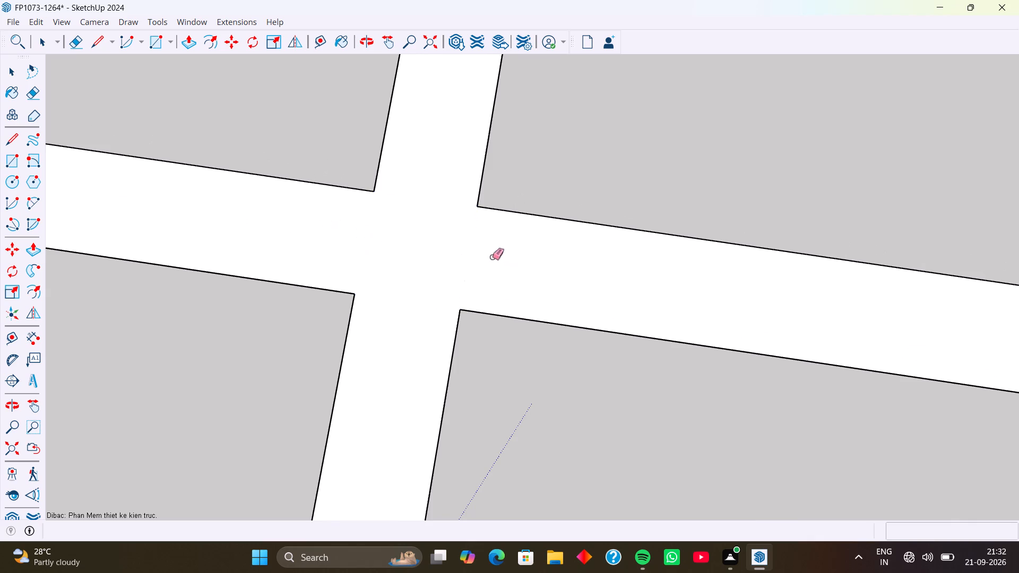
Erase the line where the short partition farther from the green axis meets the third full-width crosswise partition.
{"action": "scroll", "coordinate": [410, 246], "scroll_direction": "down", "scroll_amount": 20}
{"action": "middle_click_drag", "start_coordinate": [670, 333], "coordinate": [472, 260]}
{"action": "scroll", "coordinate": [670, 333], "scroll_direction": "up", "scroll_amount": 1}
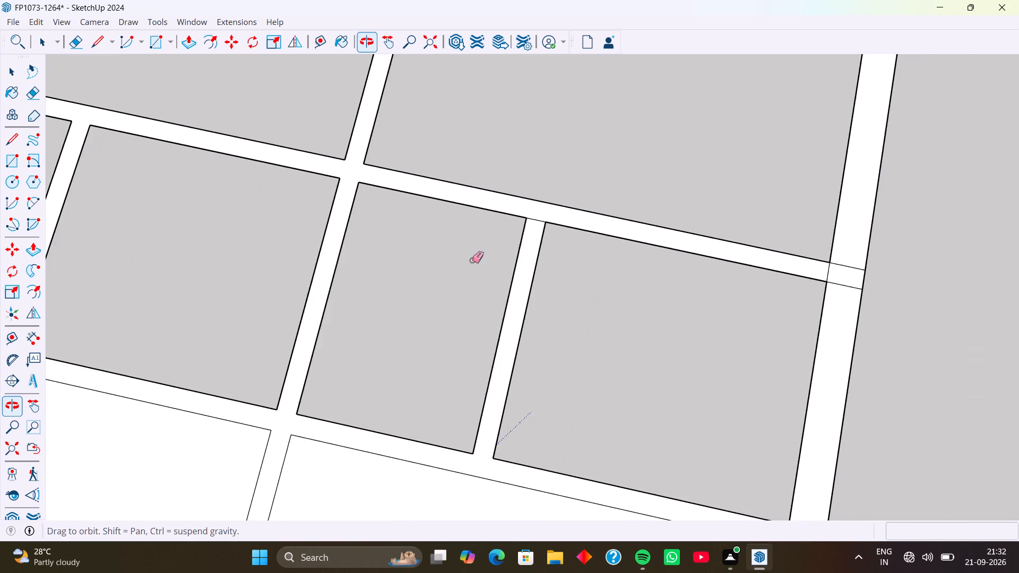
{"action": "middle_click_drag", "start_coordinate": [472, 260], "coordinate": [444, 266]}
{"action": "scroll", "coordinate": [539, 233], "scroll_direction": "up", "scroll_amount": 7}
{"action": "left_click_drag", "start_coordinate": [536, 215], "coordinate": [517, 258]}
Erase the three junction lines where the third full-width crosswise partition meets the side wall away from the green axis.
{"action": "scroll", "coordinate": [638, 280], "scroll_direction": "down", "scroll_amount": 9}
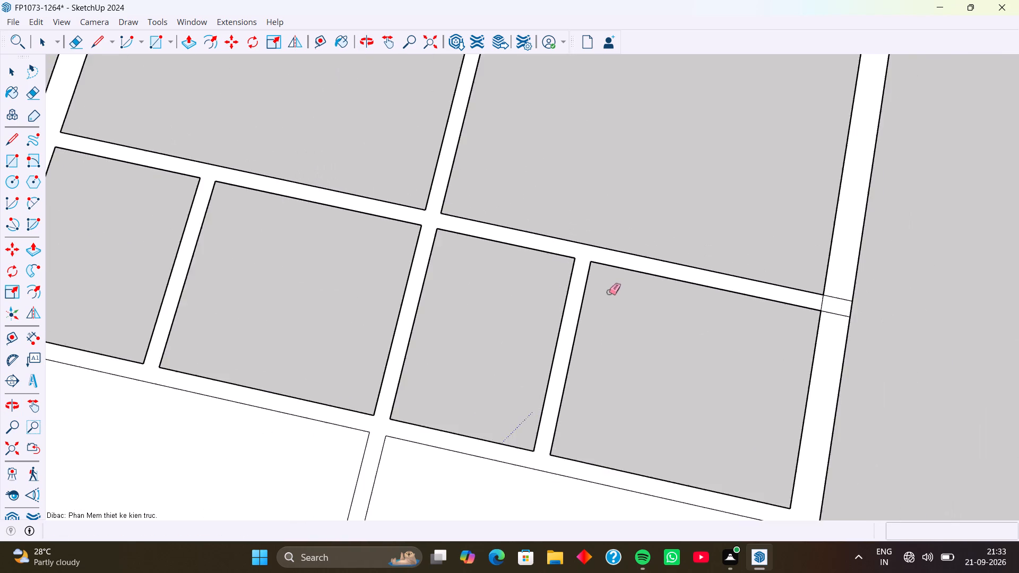
{"action": "scroll", "coordinate": [609, 292], "scroll_direction": "down", "scroll_amount": 6}
{"action": "middle_click_drag", "start_coordinate": [633, 316], "coordinate": [387, 241], "text": "shift"}
{"action": "scroll", "coordinate": [508, 236], "scroll_direction": "up", "scroll_amount": 18}
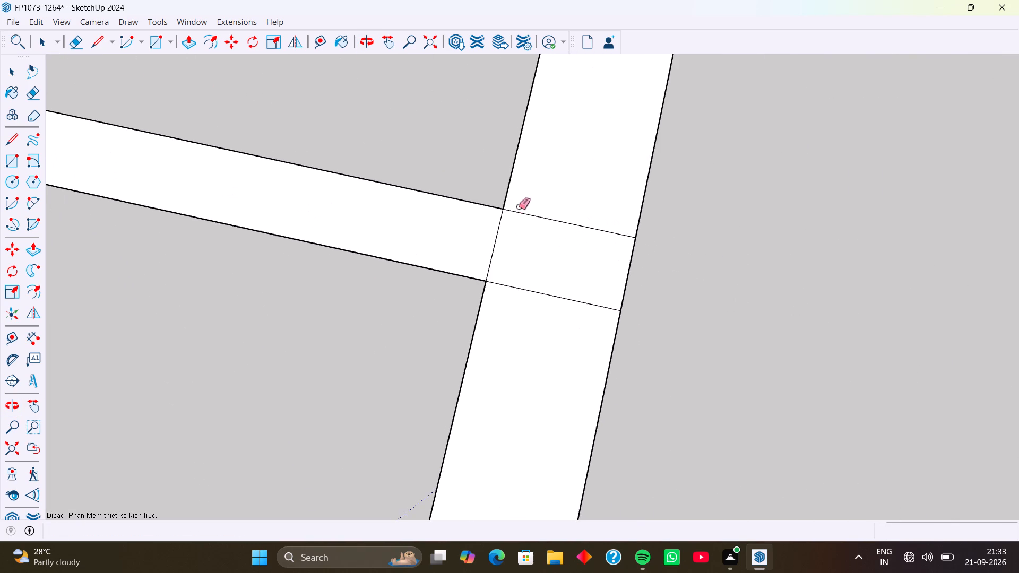
{"action": "scroll", "coordinate": [522, 253], "scroll_direction": "up", "scroll_amount": 4}
{"action": "left_click_drag", "start_coordinate": [572, 187], "coordinate": [435, 230]}
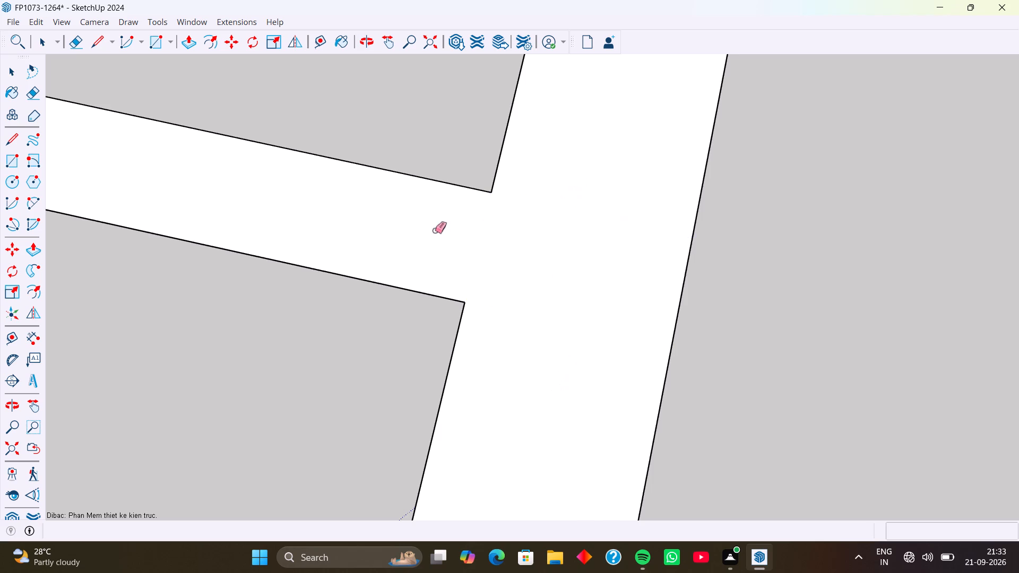
{"action": "scroll", "coordinate": [502, 300], "scroll_direction": "down", "scroll_amount": 20}
{"action": "scroll", "coordinate": [502, 300], "scroll_direction": "down", "scroll_amount": 2}
{"action": "scroll", "coordinate": [327, 262], "scroll_direction": "down", "scroll_amount": 10}
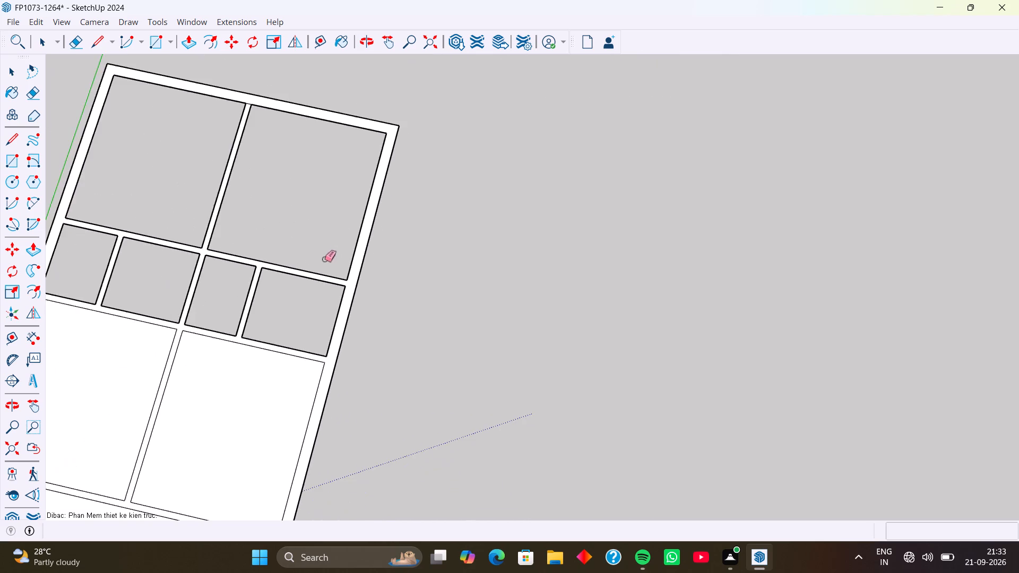
Erase the line where the central lengthwise partition meets the end wall farthest from the origin.
{"action": "middle_click_drag", "start_coordinate": [327, 197], "coordinate": [426, 251], "text": "shift"}
{"action": "scroll", "coordinate": [327, 197], "scroll_direction": "down", "scroll_amount": 1, "text": "shift"}
{"action": "scroll", "coordinate": [353, 181], "scroll_direction": "up", "scroll_amount": 1}
{"action": "middle_click_drag", "start_coordinate": [352, 180], "coordinate": [367, 230]}
{"action": "scroll", "coordinate": [347, 193], "scroll_direction": "up", "scroll_amount": 2}
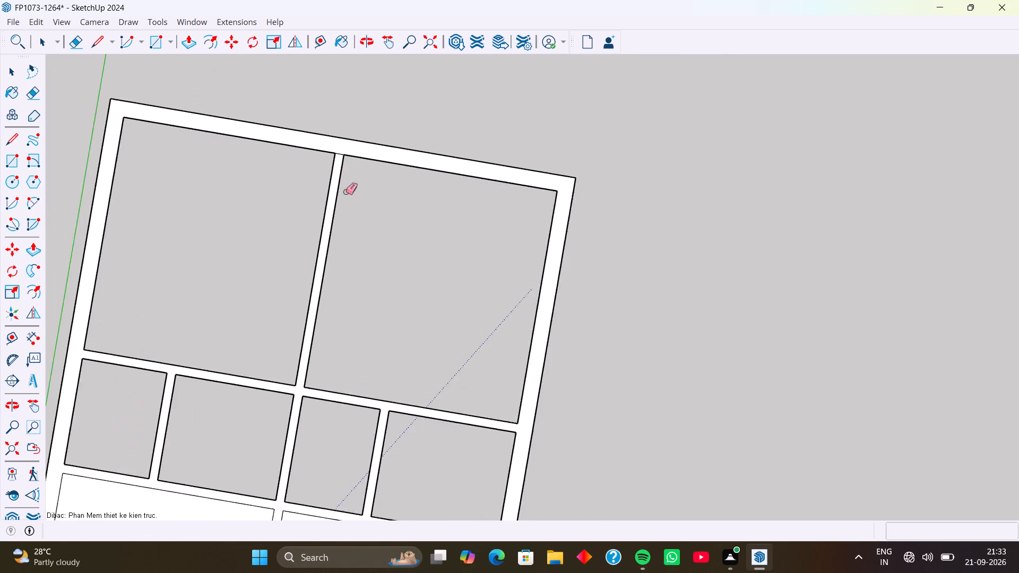
{"action": "scroll", "coordinate": [346, 192], "scroll_direction": "up", "scroll_amount": 18}
{"action": "left_click_drag", "start_coordinate": [351, 121], "coordinate": [348, 150]}
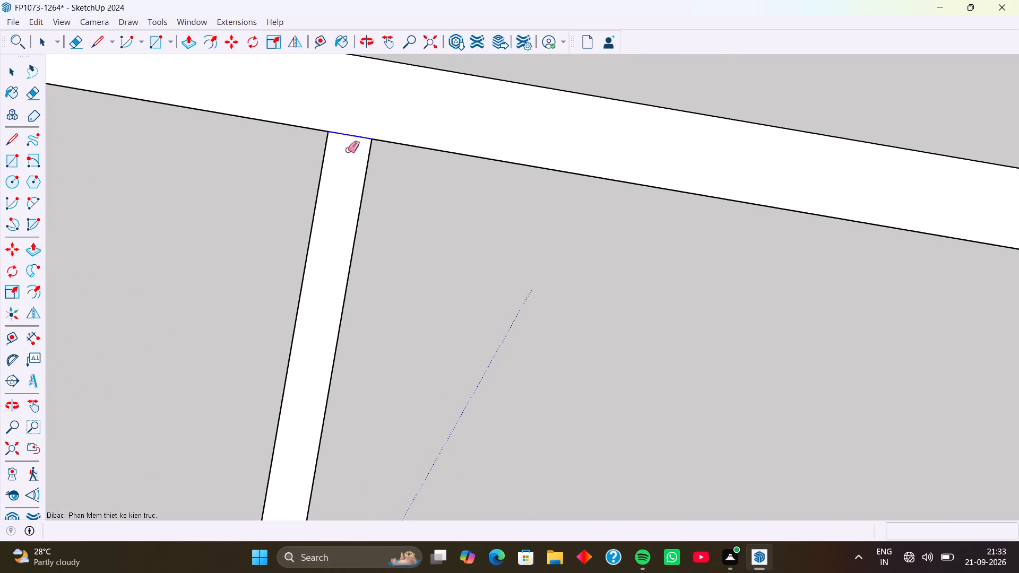
{"action": "left_click_drag", "start_coordinate": [348, 150], "coordinate": [342, 168]}
Delete the floor faces of the large front room near the origin and the rectangular corner recess beside it.
{"action": "scroll", "coordinate": [420, 223], "scroll_direction": "down", "scroll_amount": 20}
{"action": "scroll", "coordinate": [420, 223], "scroll_direction": "down", "scroll_amount": 13}
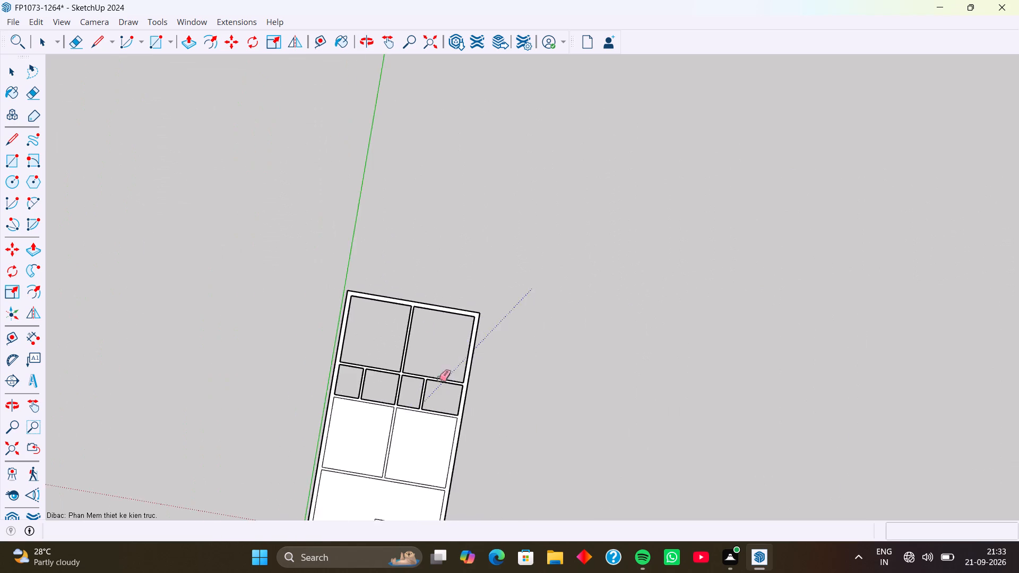
{"action": "middle_click_drag", "start_coordinate": [439, 379], "coordinate": [515, 131], "text": "shift"}
{"action": "middle_click_drag", "start_coordinate": [475, 267], "coordinate": [539, 231]}
{"action": "scroll", "coordinate": [487, 288], "scroll_direction": "up", "scroll_amount": 3}
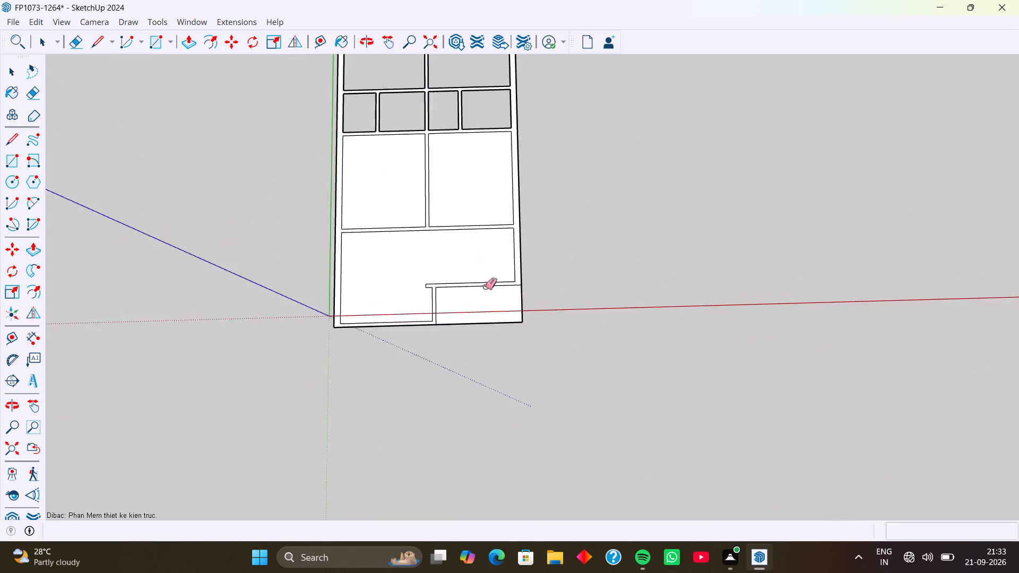
{"action": "scroll", "coordinate": [485, 286], "scroll_direction": "up", "scroll_amount": 10}
{"action": "middle_click_drag", "start_coordinate": [466, 266], "coordinate": [404, 244]}
{"action": "scroll", "coordinate": [408, 244], "scroll_direction": "down", "scroll_amount": 5}
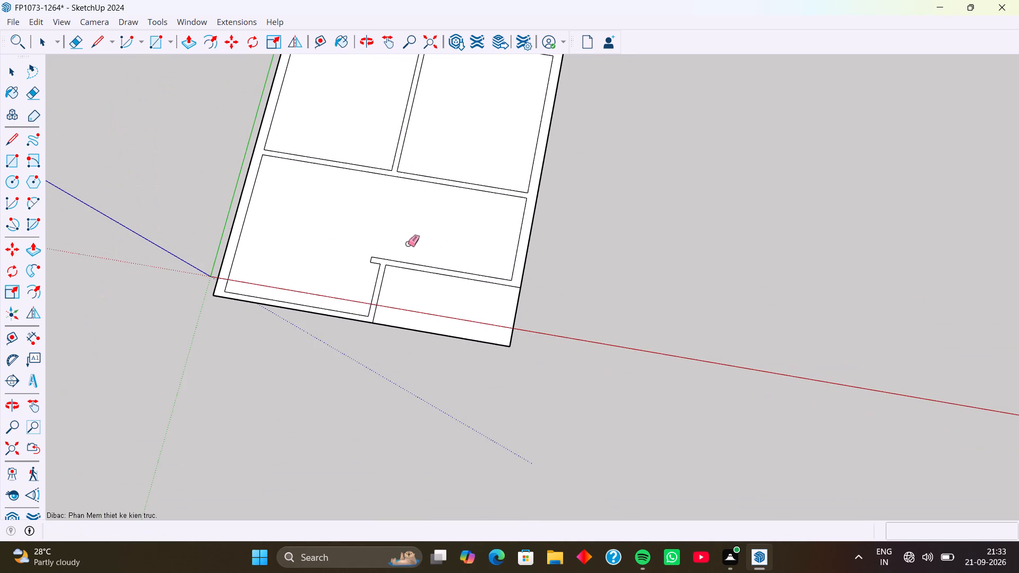
{"action": "key", "text": "Delete"}
{"action": "key", "text": "space"}
{"action": "left_click", "coordinate": [441, 245]}
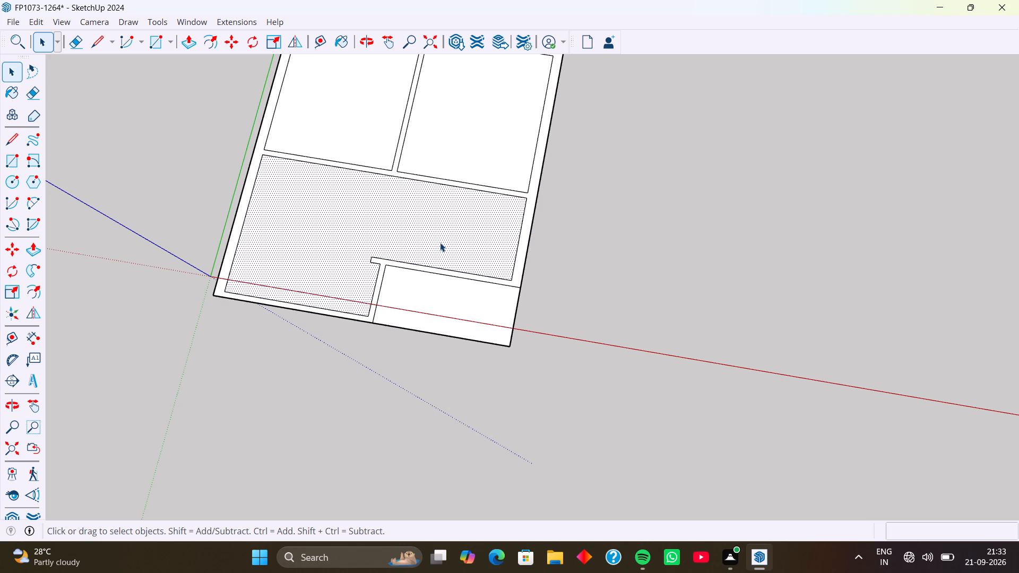
{"action": "key", "text": "Delete"}
{"action": "left_click", "coordinate": [443, 300]}
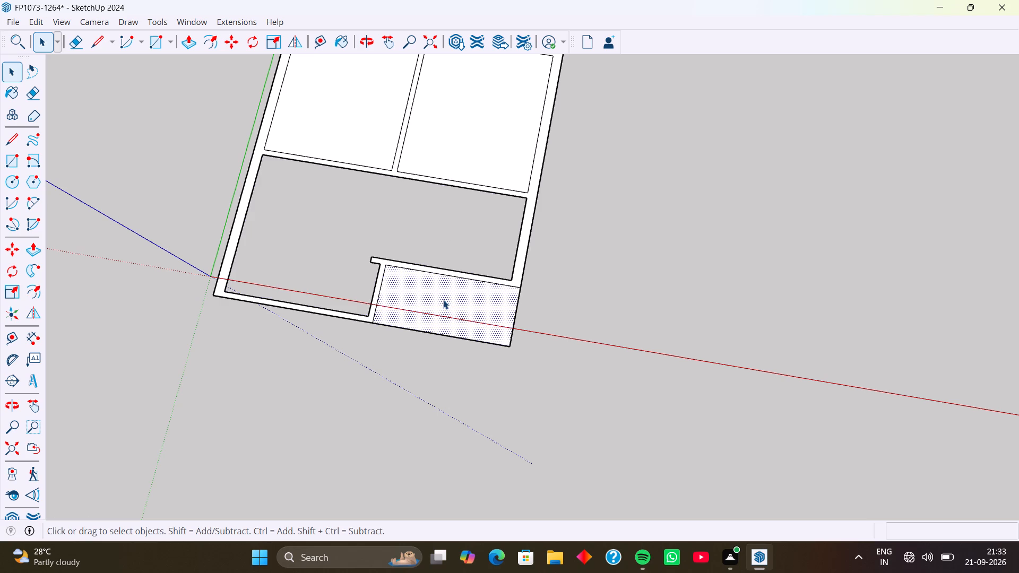
{"action": "key", "text": "Delete"}
Delete the floor faces of the two rooms between the first and second full-width crosswise partitions.
{"action": "left_click", "coordinate": [457, 141]}
{"action": "key", "text": "Delete"}
{"action": "left_click", "coordinate": [362, 129]}
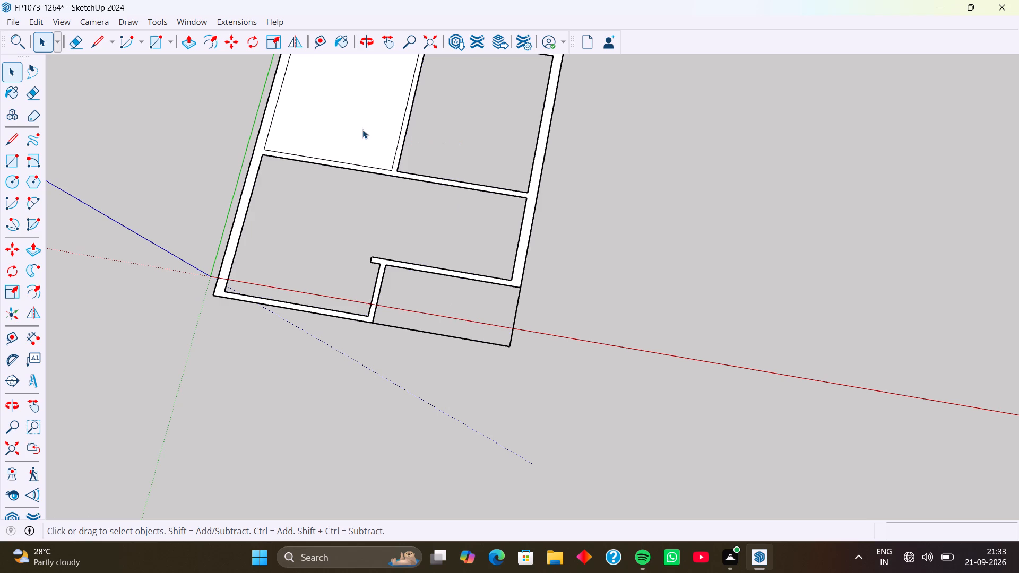
{"action": "key", "text": "Delete"}
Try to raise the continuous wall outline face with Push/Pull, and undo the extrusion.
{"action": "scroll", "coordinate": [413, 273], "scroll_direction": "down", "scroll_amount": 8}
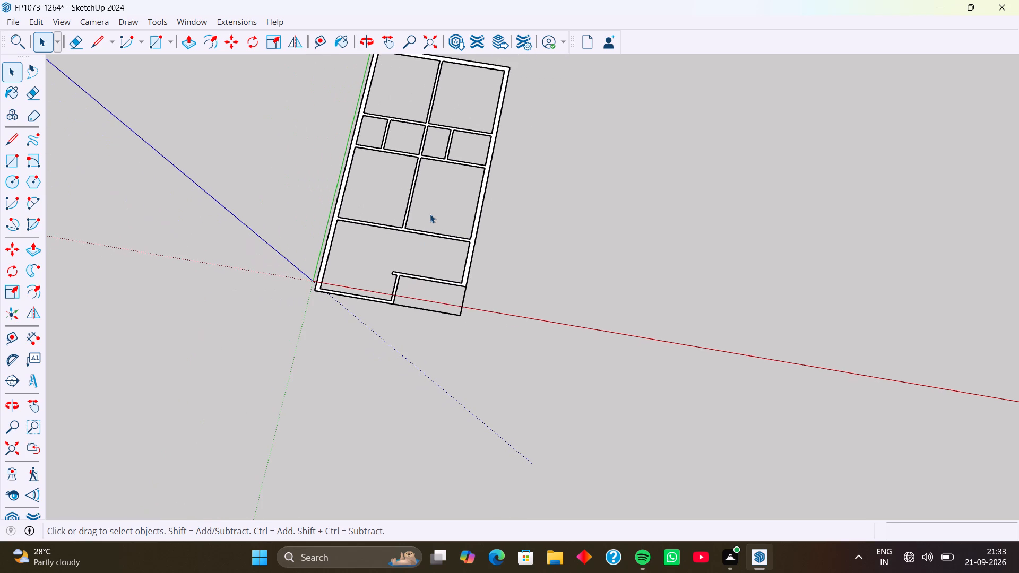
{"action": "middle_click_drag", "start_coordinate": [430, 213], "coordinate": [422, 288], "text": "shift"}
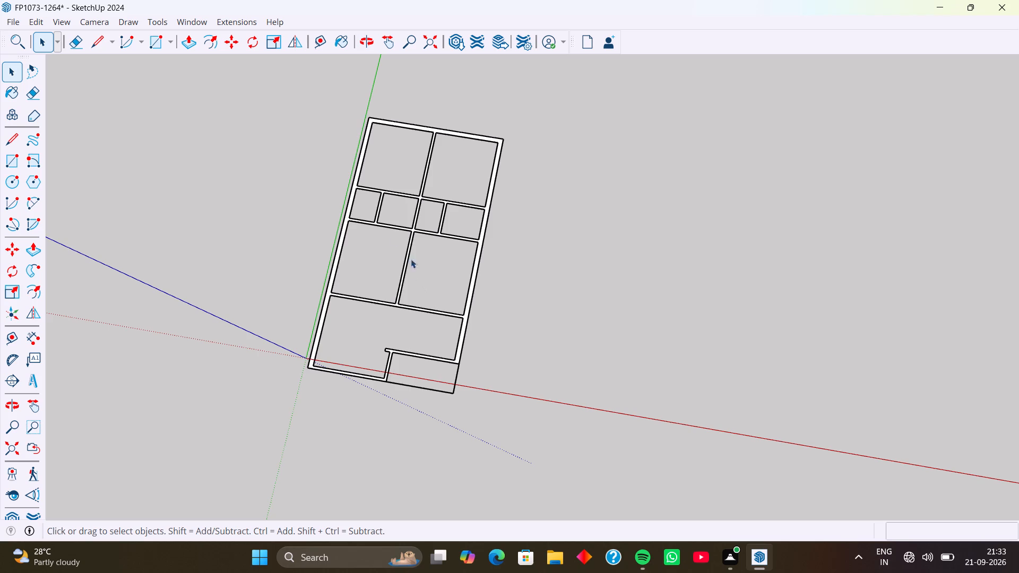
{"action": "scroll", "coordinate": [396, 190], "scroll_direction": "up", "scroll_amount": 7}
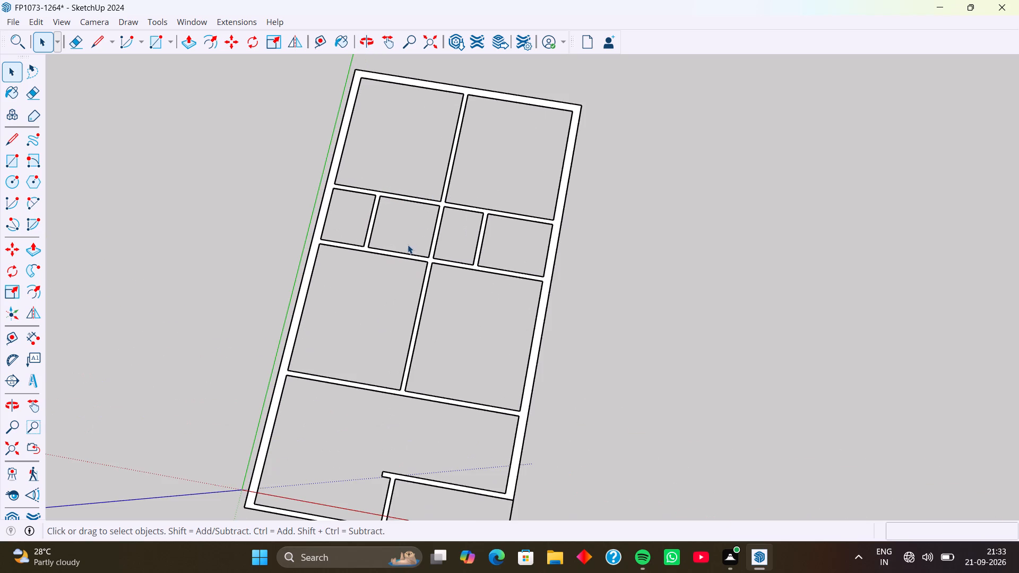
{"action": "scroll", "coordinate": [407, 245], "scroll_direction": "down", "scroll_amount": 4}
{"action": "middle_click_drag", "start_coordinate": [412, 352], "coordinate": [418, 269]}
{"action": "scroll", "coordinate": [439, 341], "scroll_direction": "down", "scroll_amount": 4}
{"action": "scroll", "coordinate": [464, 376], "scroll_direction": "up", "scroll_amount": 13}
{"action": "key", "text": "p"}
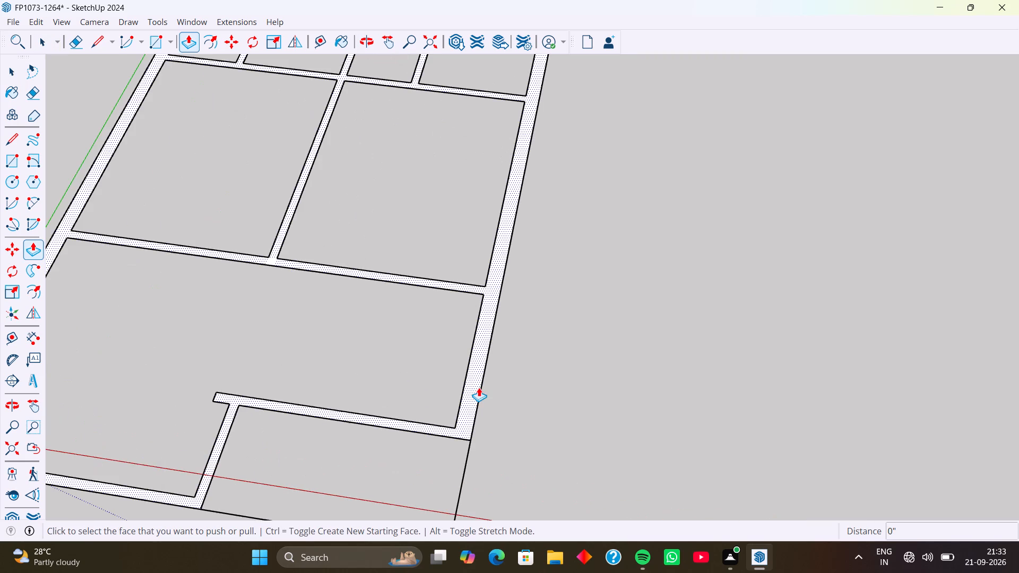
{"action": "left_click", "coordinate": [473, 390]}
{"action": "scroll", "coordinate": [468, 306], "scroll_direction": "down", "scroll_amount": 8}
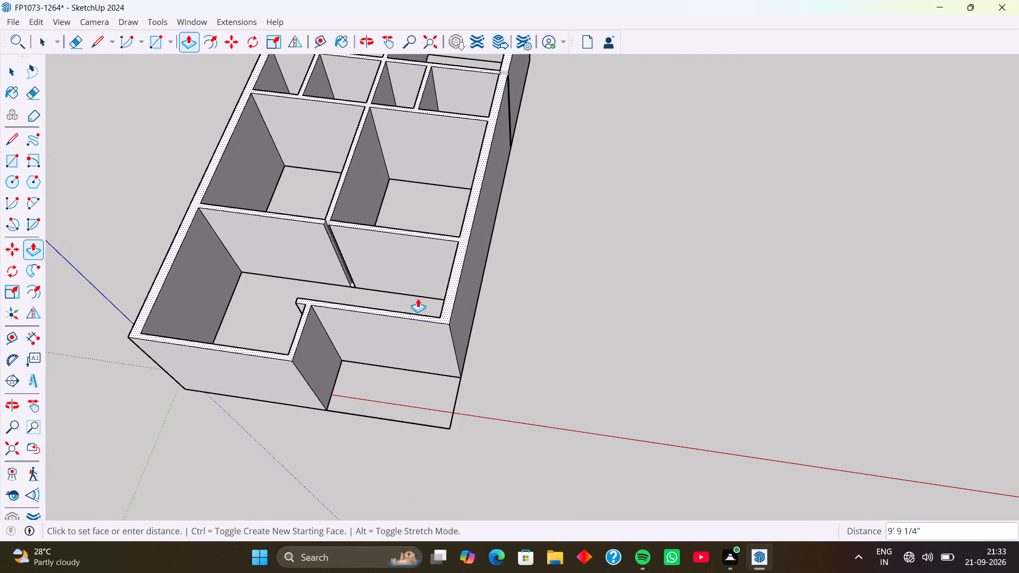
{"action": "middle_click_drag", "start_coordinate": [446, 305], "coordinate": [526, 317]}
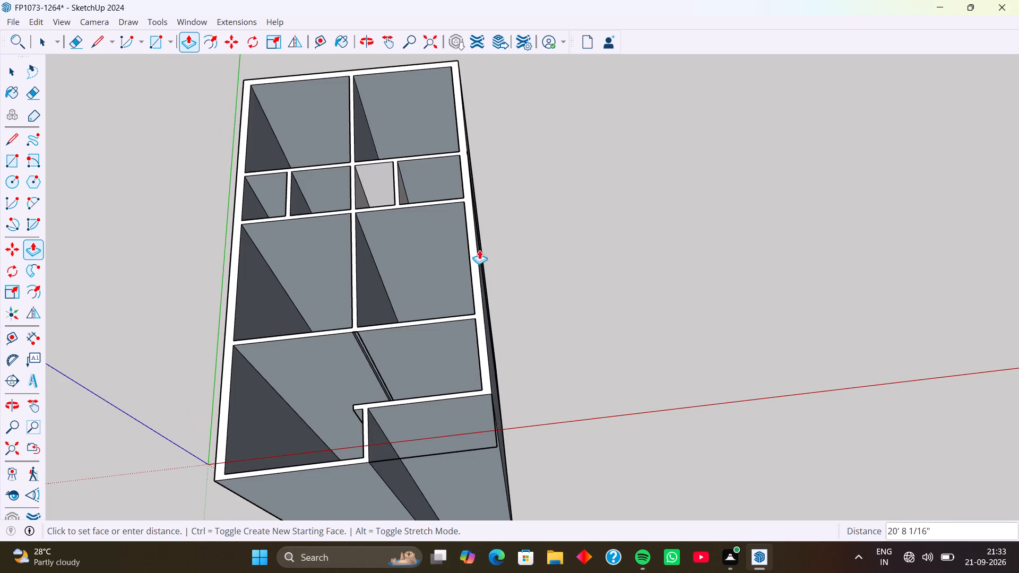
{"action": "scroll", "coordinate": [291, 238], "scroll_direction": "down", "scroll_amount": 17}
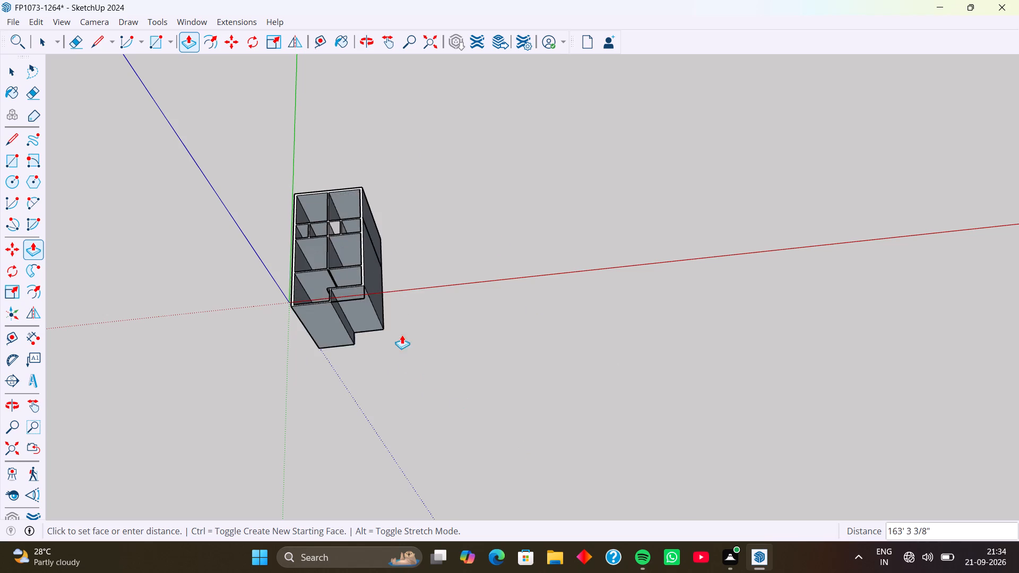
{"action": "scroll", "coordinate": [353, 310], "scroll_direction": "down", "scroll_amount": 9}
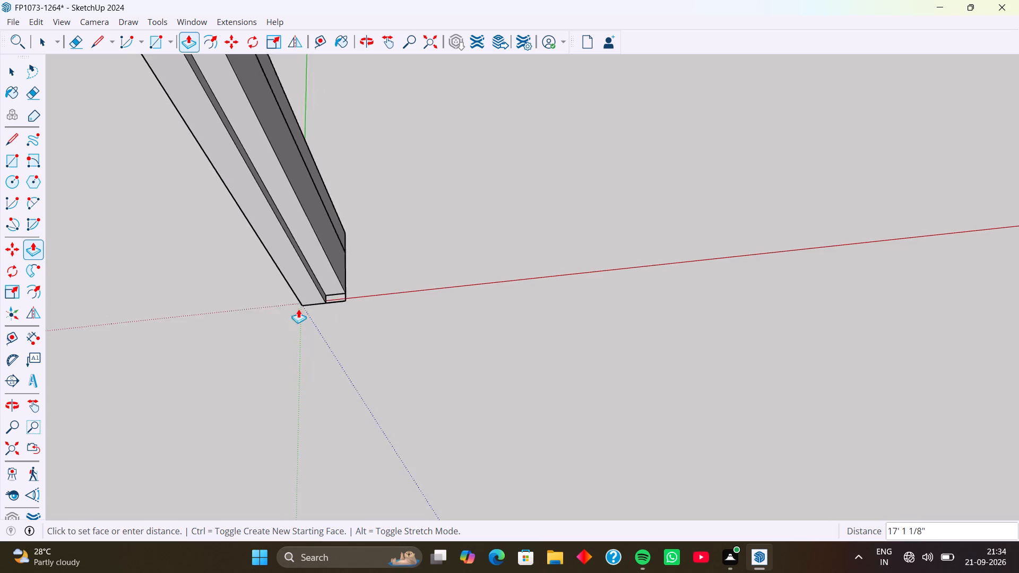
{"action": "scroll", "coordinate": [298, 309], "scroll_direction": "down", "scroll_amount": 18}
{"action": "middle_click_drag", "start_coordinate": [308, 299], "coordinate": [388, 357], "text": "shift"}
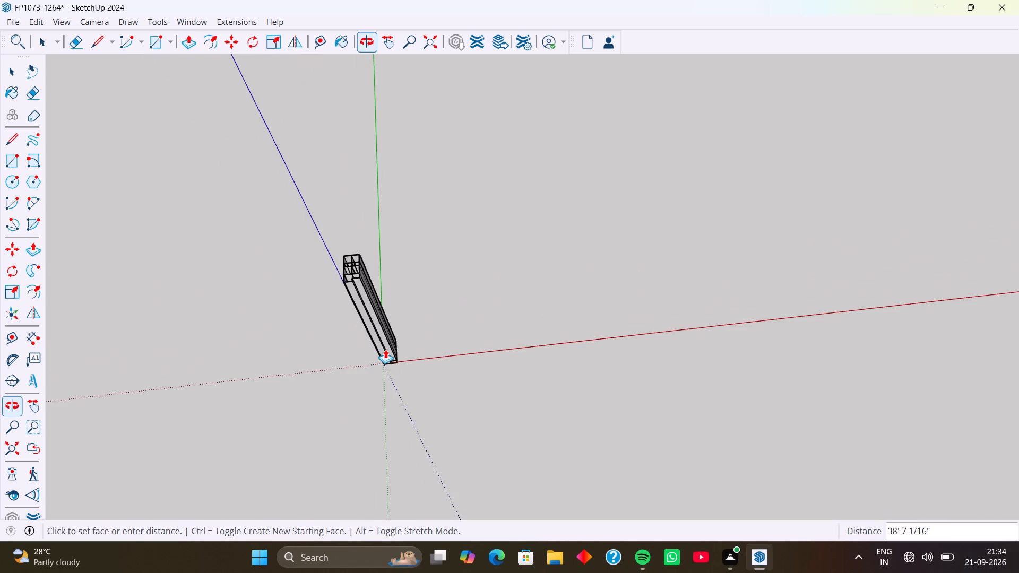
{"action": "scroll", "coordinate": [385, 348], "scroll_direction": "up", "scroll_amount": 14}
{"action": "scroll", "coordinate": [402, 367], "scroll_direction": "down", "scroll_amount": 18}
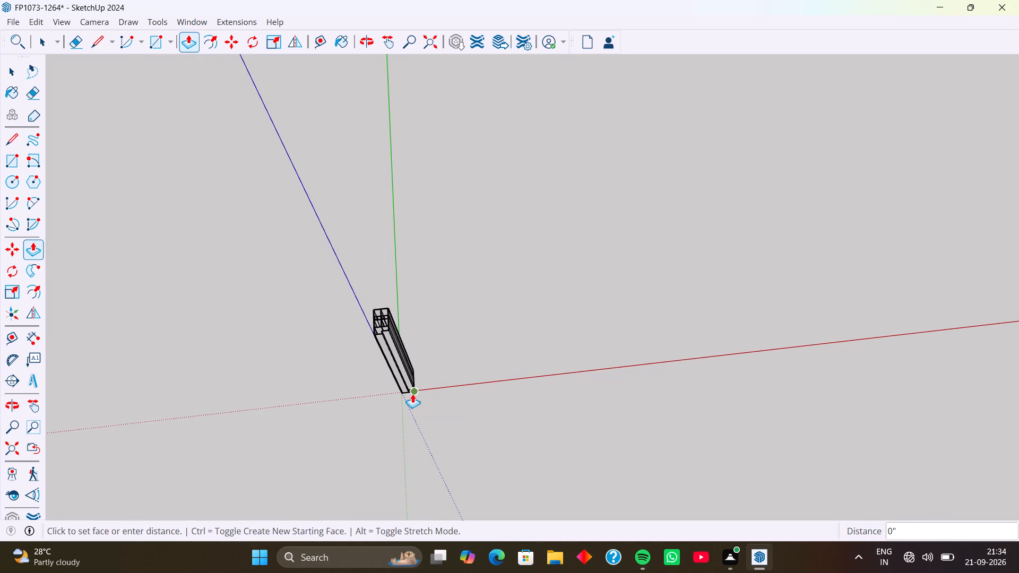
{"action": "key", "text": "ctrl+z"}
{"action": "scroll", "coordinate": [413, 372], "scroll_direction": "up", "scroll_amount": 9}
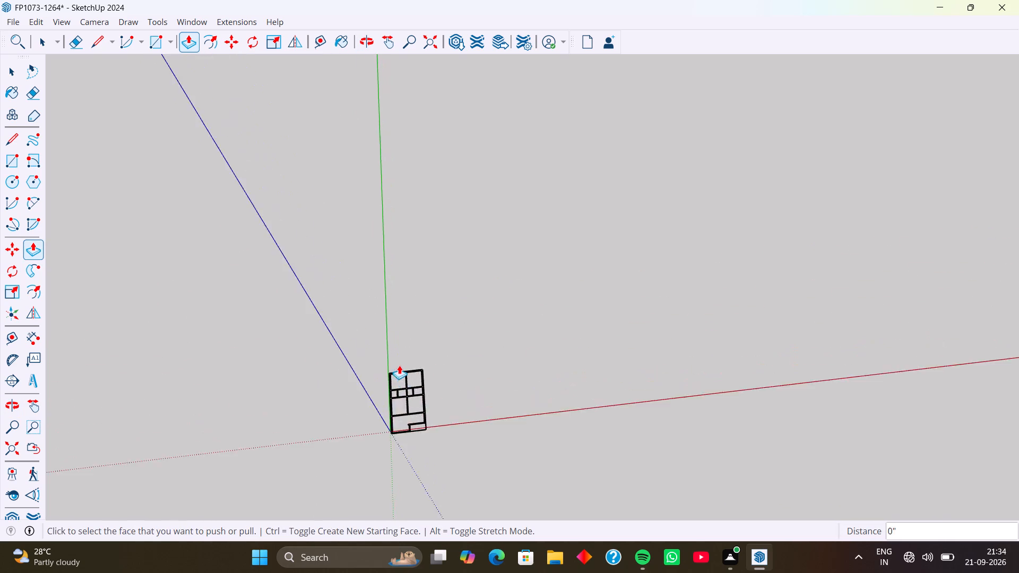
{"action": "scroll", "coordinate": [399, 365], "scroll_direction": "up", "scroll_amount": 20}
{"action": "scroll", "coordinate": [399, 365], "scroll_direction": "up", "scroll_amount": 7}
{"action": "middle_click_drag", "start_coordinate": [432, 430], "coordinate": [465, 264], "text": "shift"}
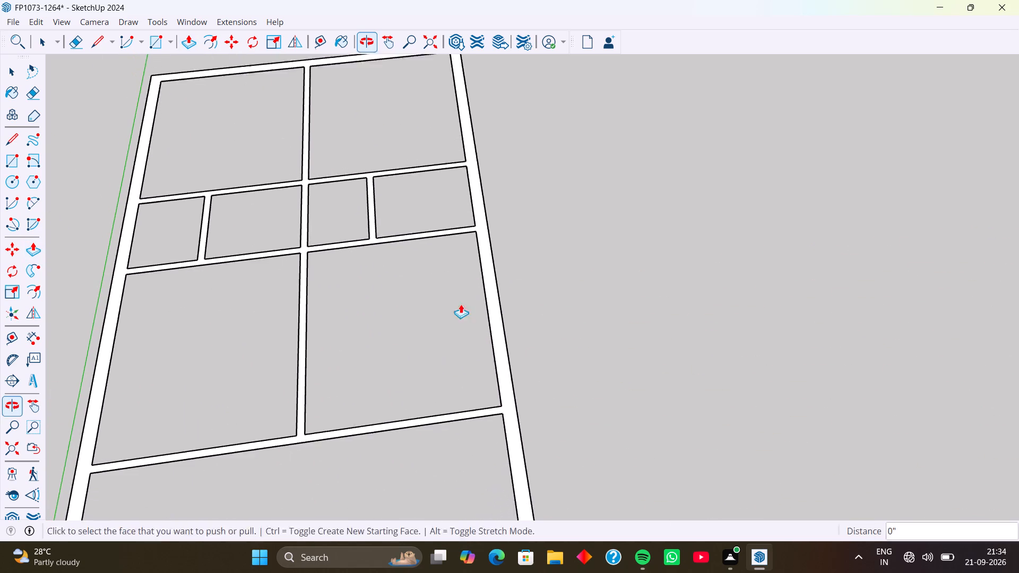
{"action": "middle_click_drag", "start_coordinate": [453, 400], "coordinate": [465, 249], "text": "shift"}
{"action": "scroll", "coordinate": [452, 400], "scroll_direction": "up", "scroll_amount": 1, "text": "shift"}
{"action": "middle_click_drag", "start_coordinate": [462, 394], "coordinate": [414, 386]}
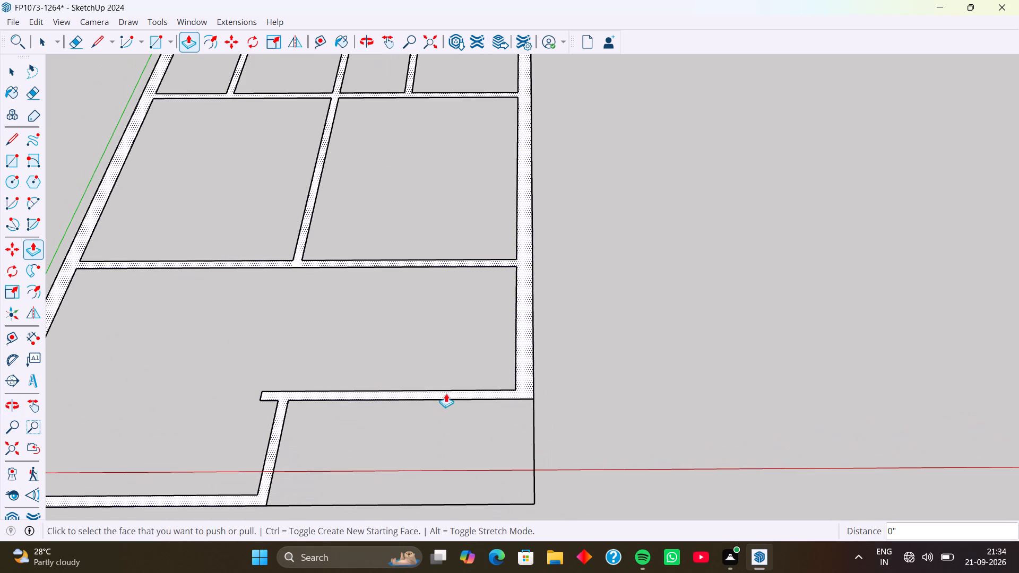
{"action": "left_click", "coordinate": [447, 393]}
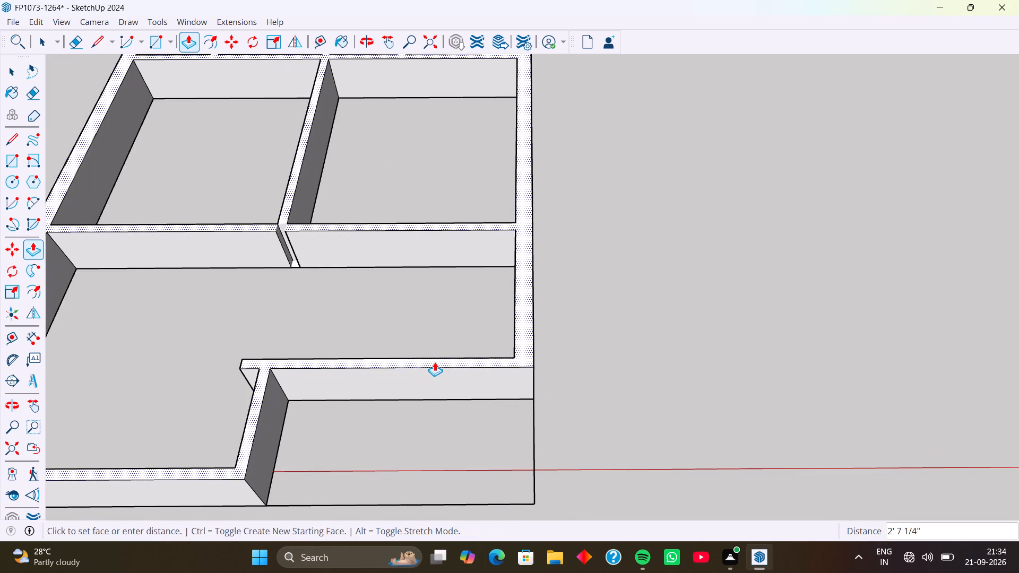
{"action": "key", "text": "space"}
Draw a 5" line across the third full-width crosswise partition, from the inner corner of the short partition nearer the green axis.
{"action": "scroll", "coordinate": [347, 306], "scroll_direction": "down", "scroll_amount": 4}
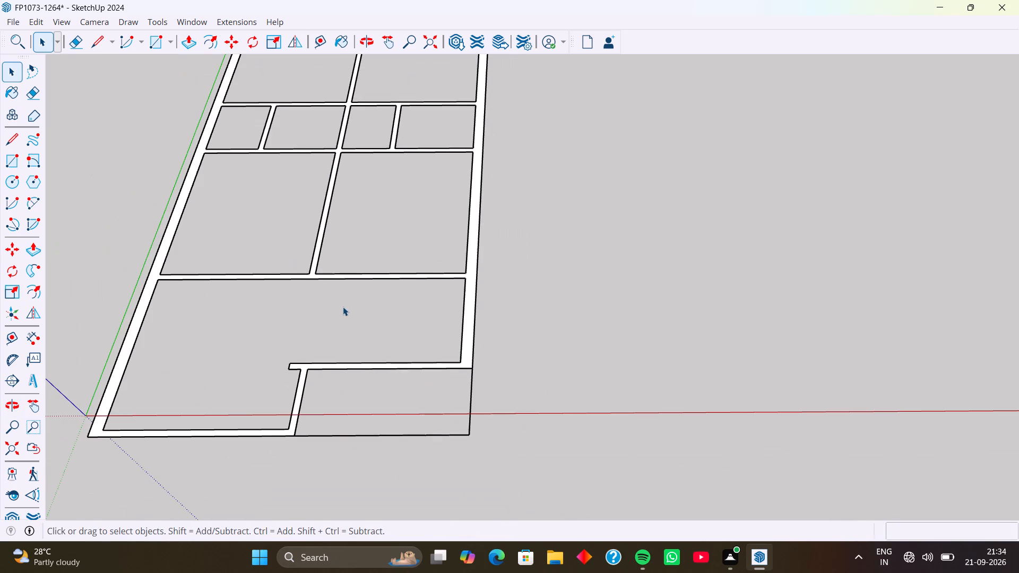
{"action": "middle_click_drag", "start_coordinate": [295, 192], "coordinate": [346, 374], "text": "shift"}
{"action": "middle_click_drag", "start_coordinate": [330, 329], "coordinate": [397, 401]}
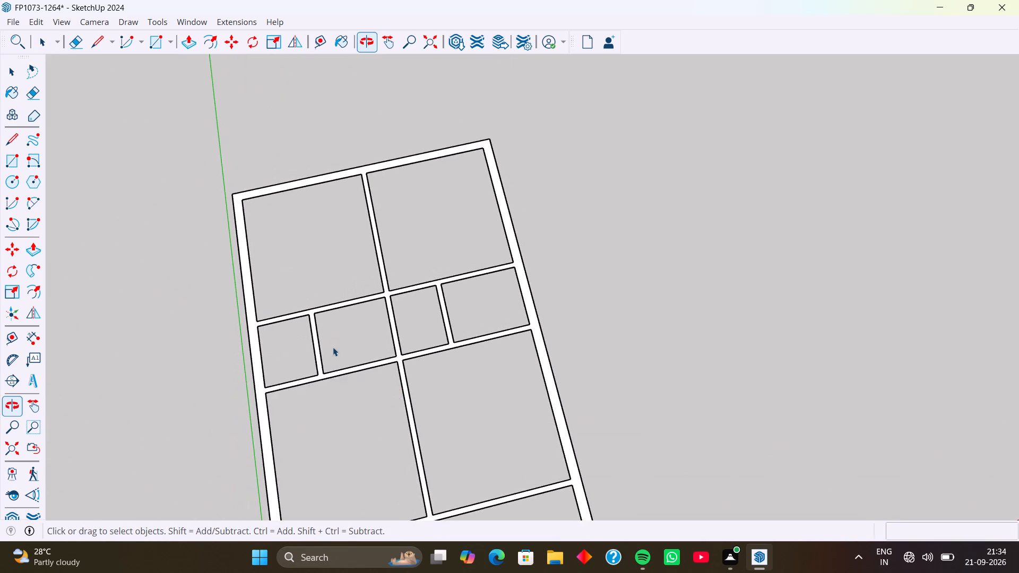
{"action": "scroll", "coordinate": [330, 337], "scroll_direction": "up", "scroll_amount": 7}
{"action": "middle_click_drag", "start_coordinate": [318, 315], "coordinate": [381, 390]}
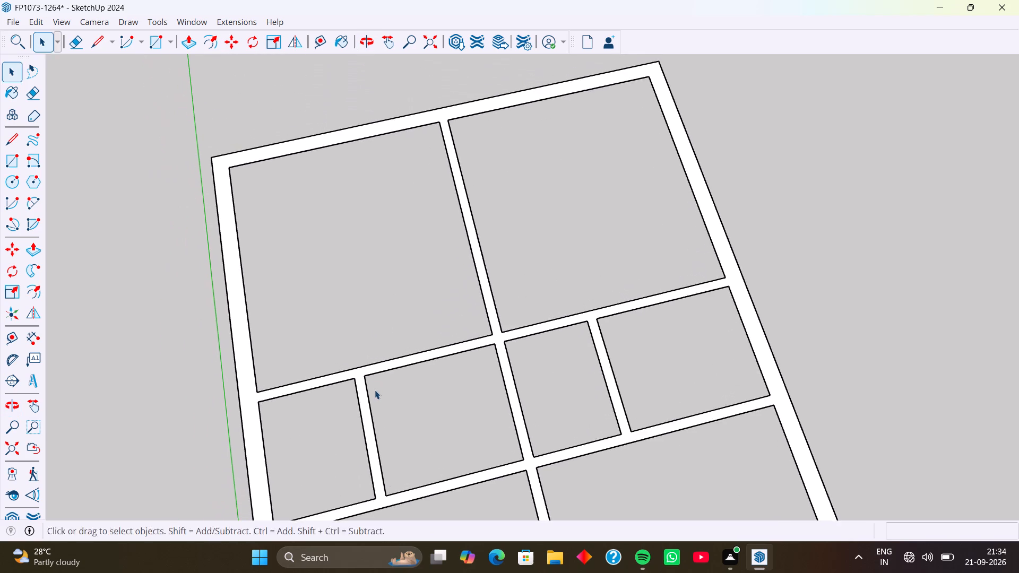
{"action": "middle_click_drag", "start_coordinate": [375, 390], "coordinate": [322, 390]}
{"action": "scroll", "coordinate": [309, 353], "scroll_direction": "up", "scroll_amount": 8}
{"action": "scroll", "coordinate": [357, 351], "scroll_direction": "up", "scroll_amount": 5}
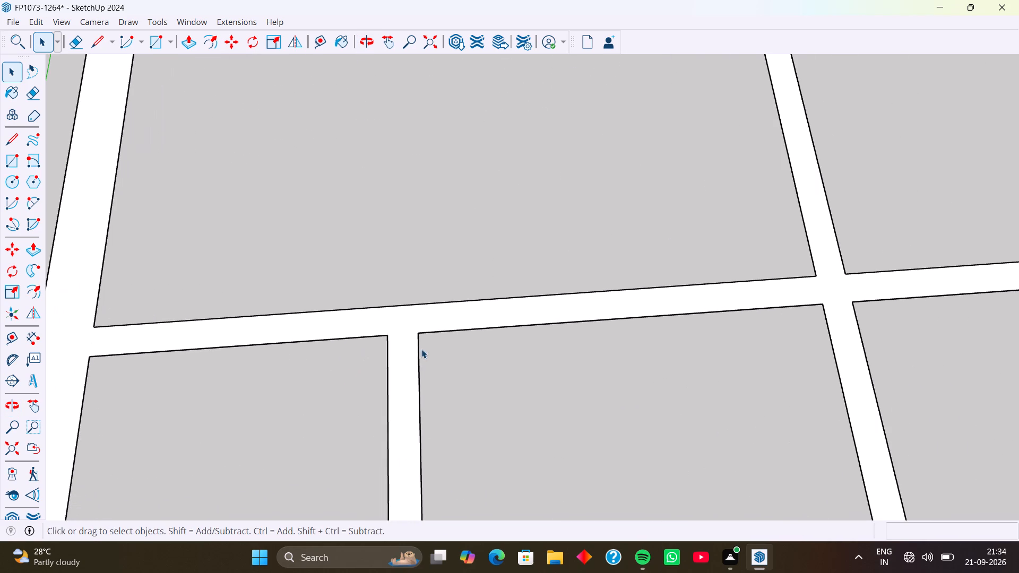
{"action": "middle_click_drag", "start_coordinate": [421, 349], "coordinate": [382, 355]}
{"action": "scroll", "coordinate": [377, 326], "scroll_direction": "up", "scroll_amount": 8}
{"action": "middle_click_drag", "start_coordinate": [442, 418], "coordinate": [379, 411]}
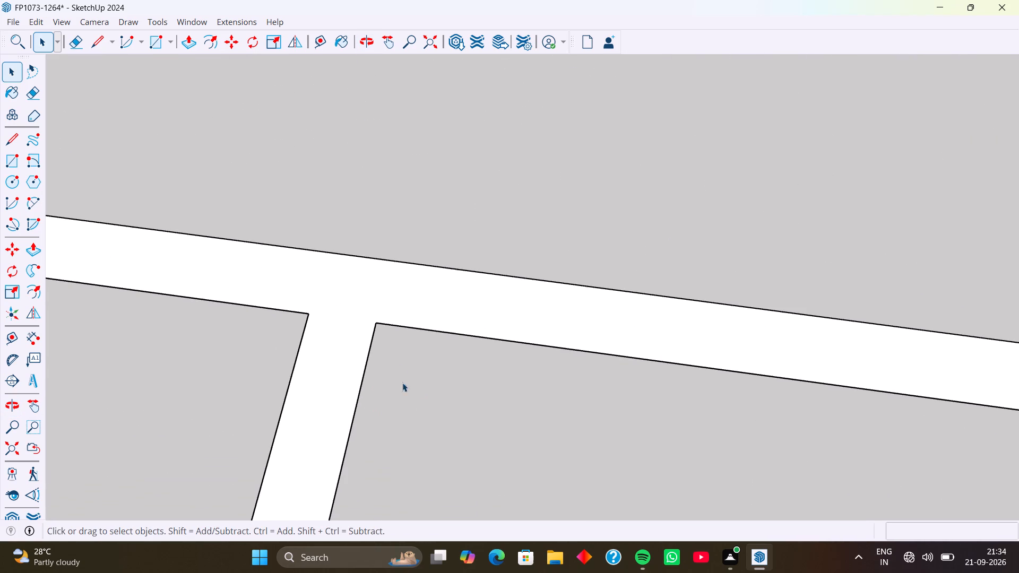
{"action": "middle_click_drag", "start_coordinate": [416, 392], "coordinate": [473, 386]}
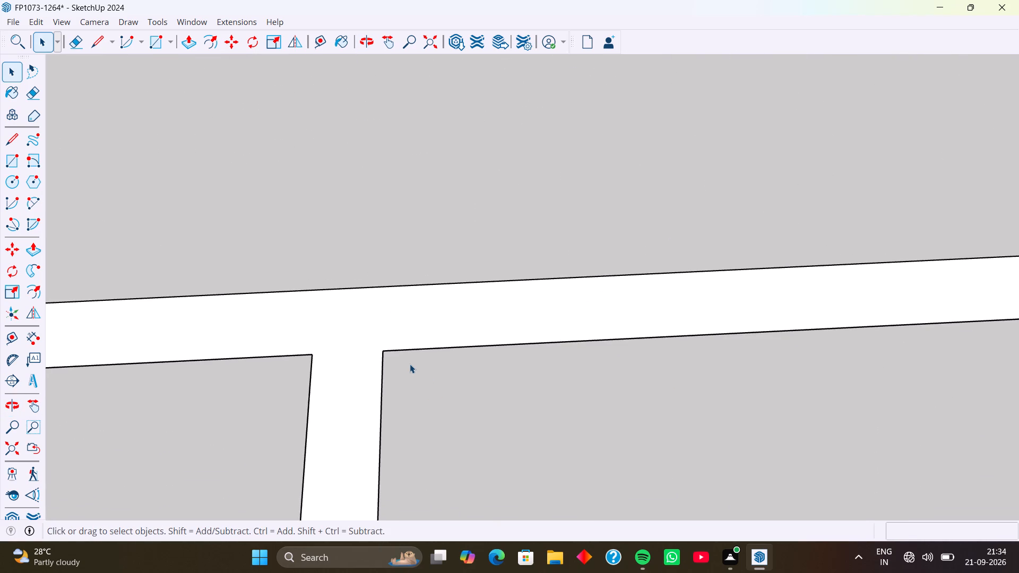
{"action": "key", "text": "l"}
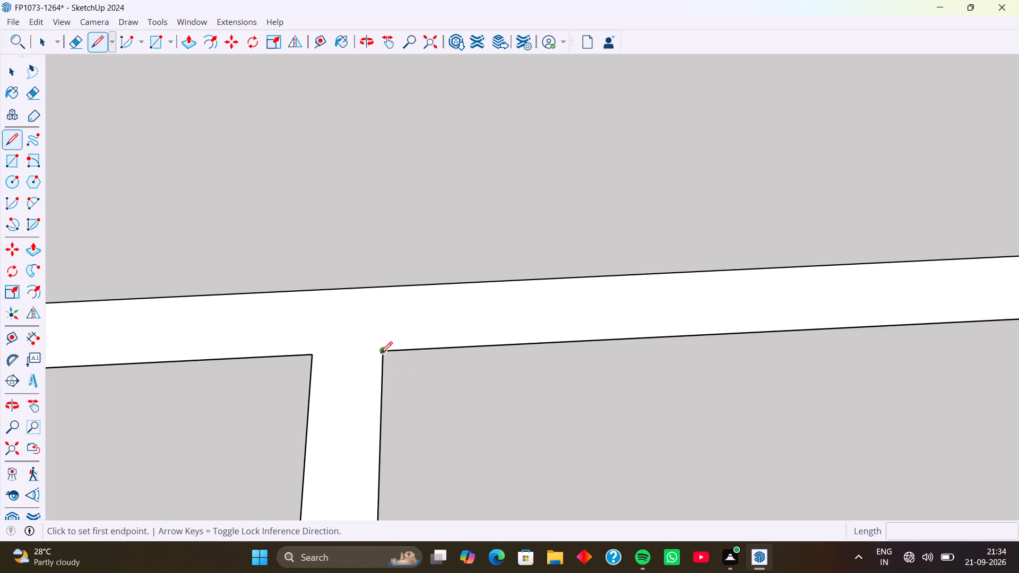
{"action": "left_click", "coordinate": [381, 353]}
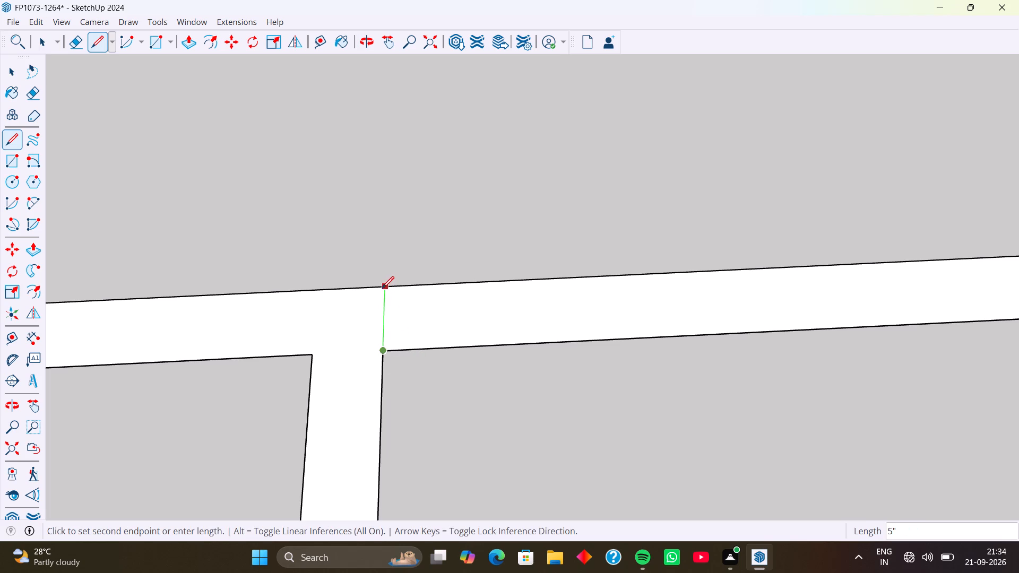
{"action": "left_click", "coordinate": [383, 288]}
{"action": "key", "text": "space"}
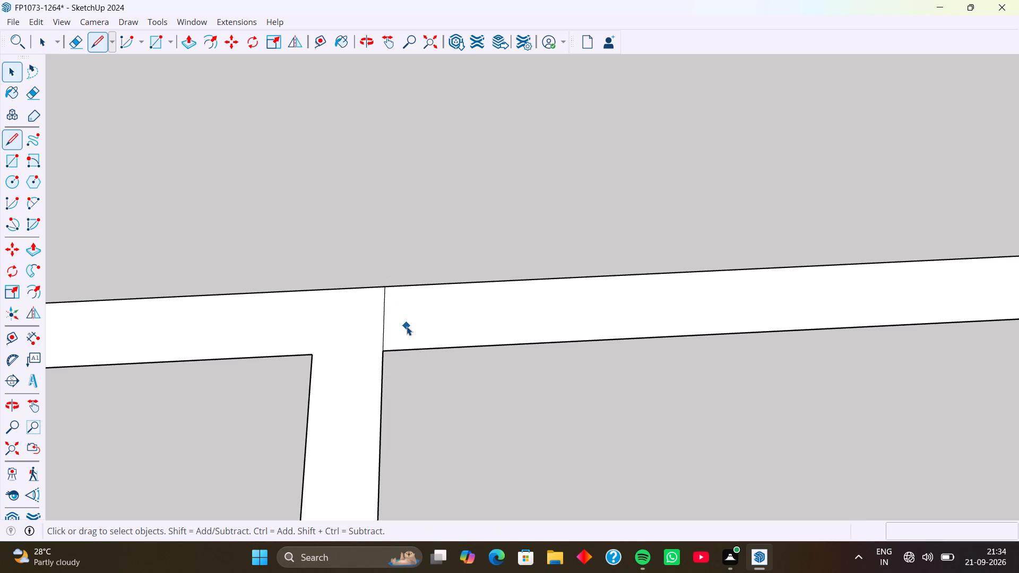
Copy the 5" cross line 6" along the third crosswise partition toward the middle lengthwise partition, and erase the original line.
{"action": "left_click", "coordinate": [382, 330]}
{"action": "left_click", "coordinate": [386, 335]}
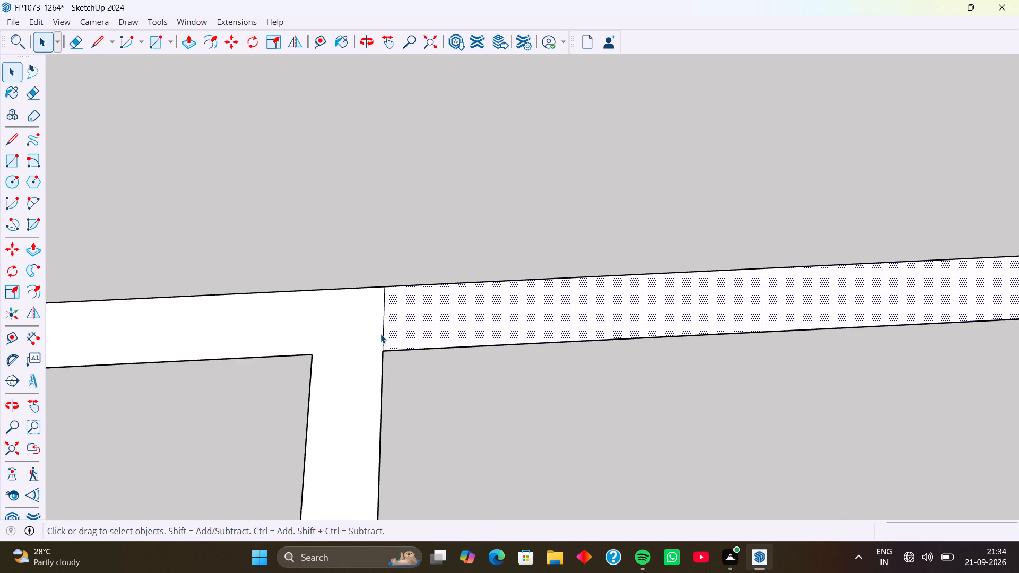
{"action": "left_click", "coordinate": [383, 334]}
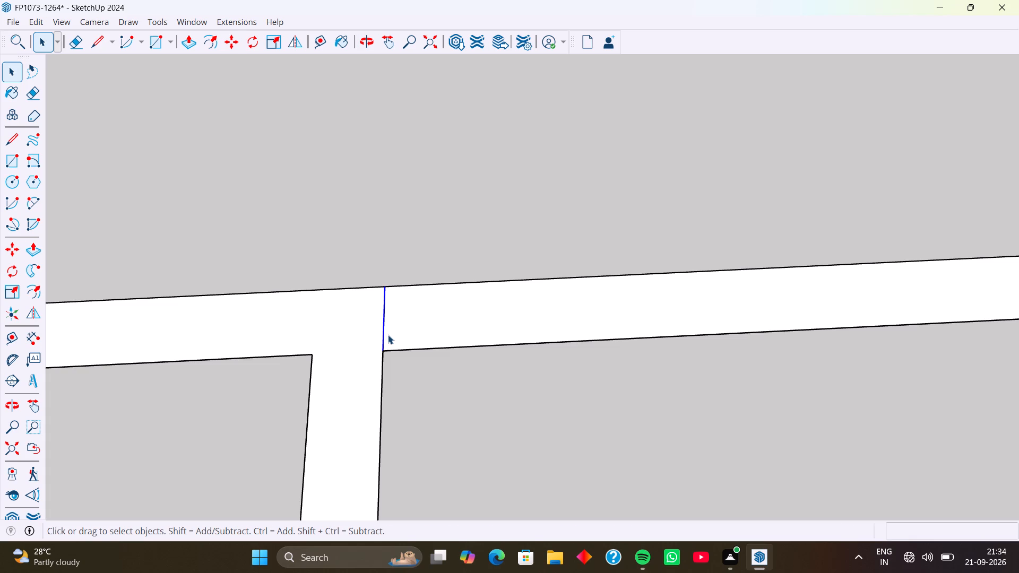
{"action": "key", "text": "m"}
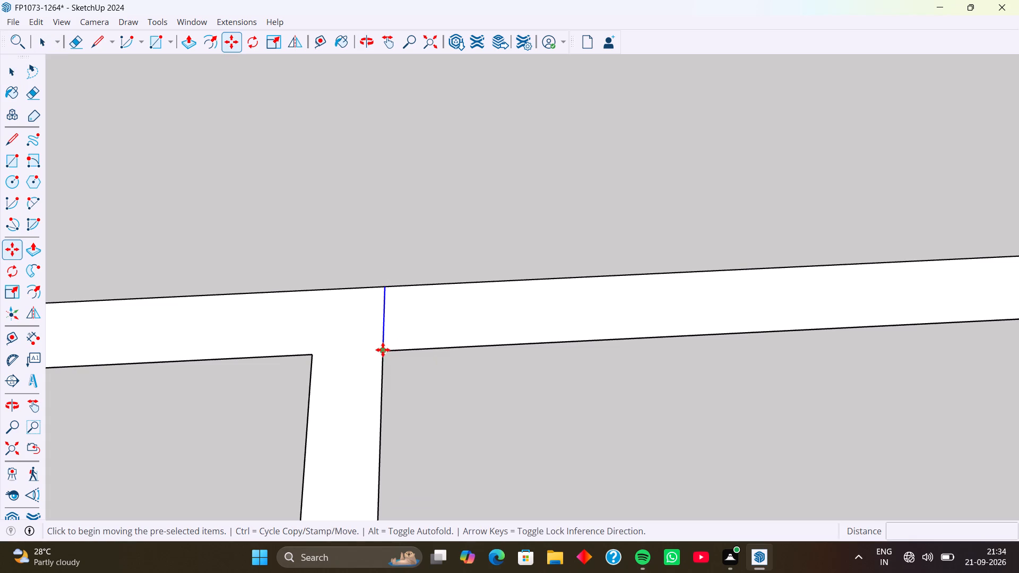
{"action": "left_click", "coordinate": [383, 350]}
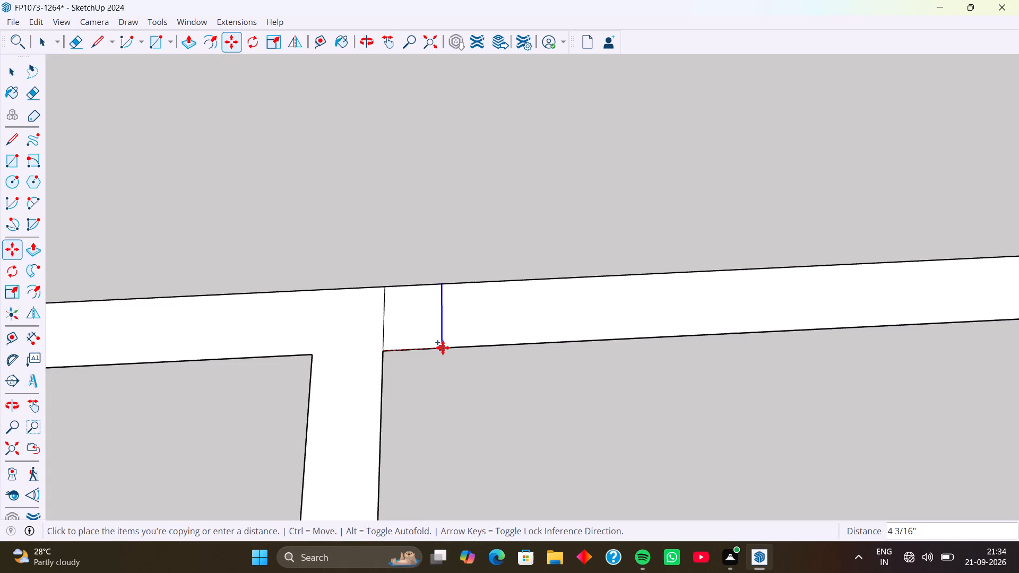
{"action": "key", "text": "6"}
{"action": "key", "text": "Return"}
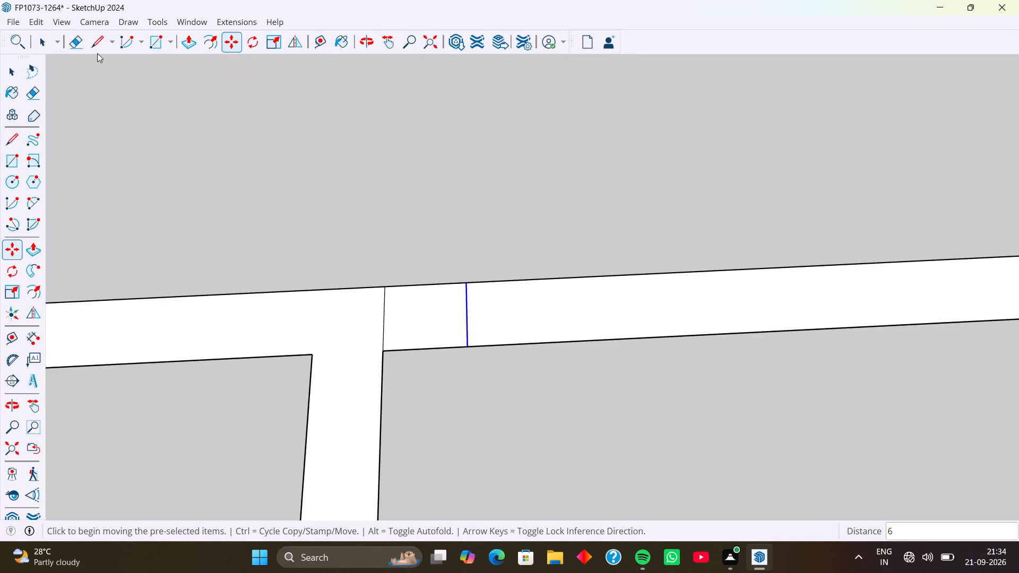
{"action": "left_click", "coordinate": [79, 44]}
{"action": "left_click", "coordinate": [382, 323]}
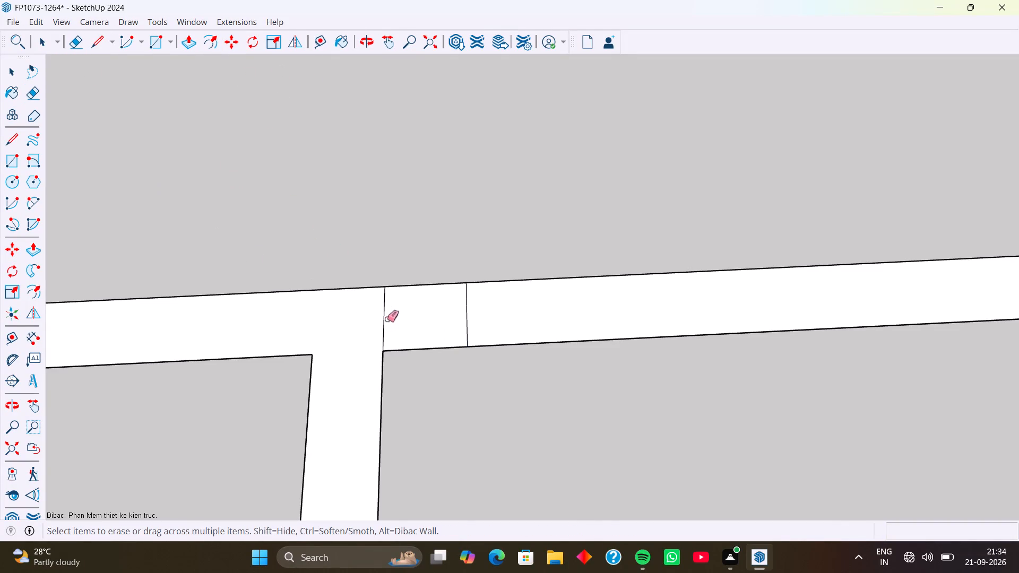
{"action": "double_click", "coordinate": [382, 318]}
Draw a 5" line across the same crosswise partition, flush with the near face of the middle lengthwise partition.
{"action": "scroll", "coordinate": [425, 318], "scroll_direction": "down", "scroll_amount": 10}
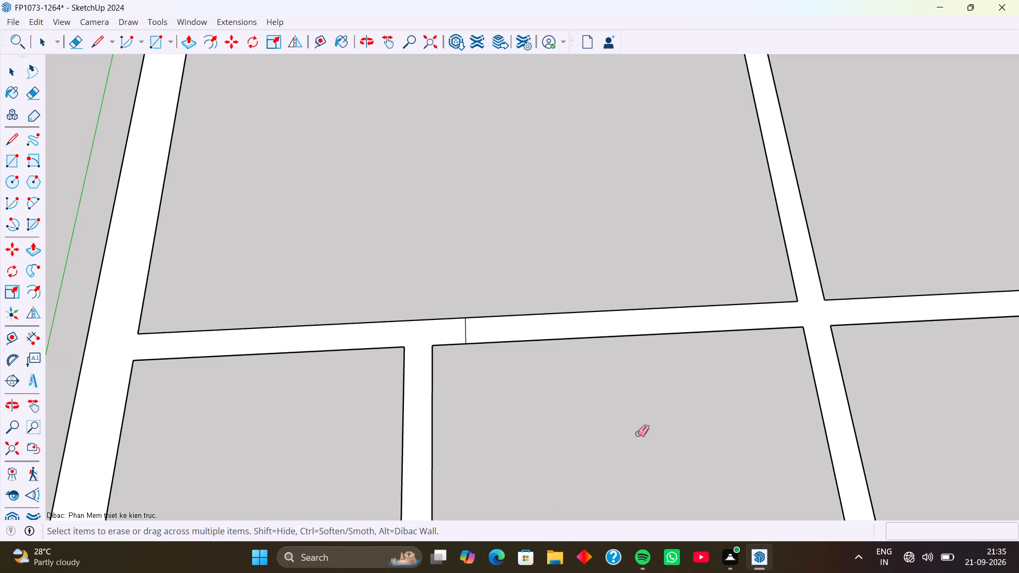
{"action": "middle_click_drag", "start_coordinate": [637, 432], "coordinate": [542, 411], "text": "shift"}
{"action": "middle_click_drag", "start_coordinate": [586, 410], "coordinate": [577, 410], "text": "shift"}
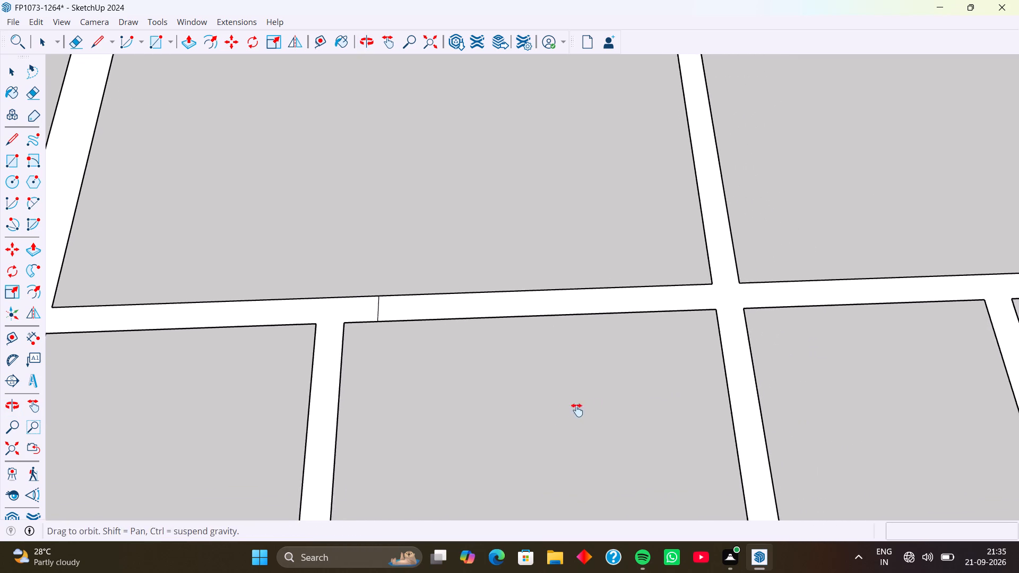
{"action": "middle_click_drag", "start_coordinate": [577, 410], "coordinate": [514, 413], "text": "shift"}
{"action": "middle_click_drag", "start_coordinate": [566, 389], "coordinate": [502, 411], "text": "shift"}
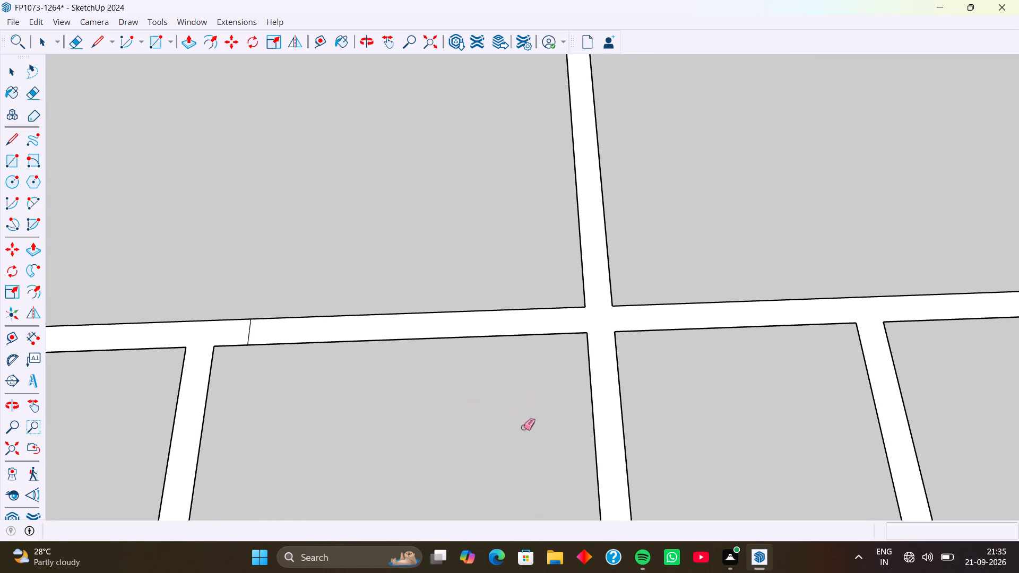
{"action": "key", "text": "l"}
{"action": "scroll", "coordinate": [563, 378], "scroll_direction": "up", "scroll_amount": 6}
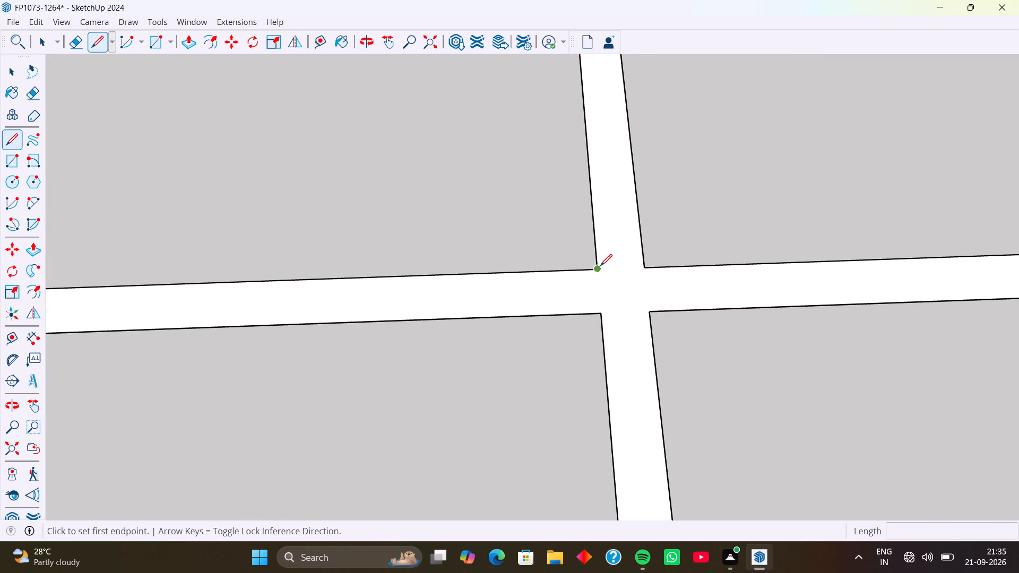
{"action": "left_click", "coordinate": [599, 268]}
{"action": "left_click", "coordinate": [598, 314]}
Copy the new junction line 9" along the crosswise partition, back toward the short partition nearer the green axis.
{"action": "key", "text": "space"}
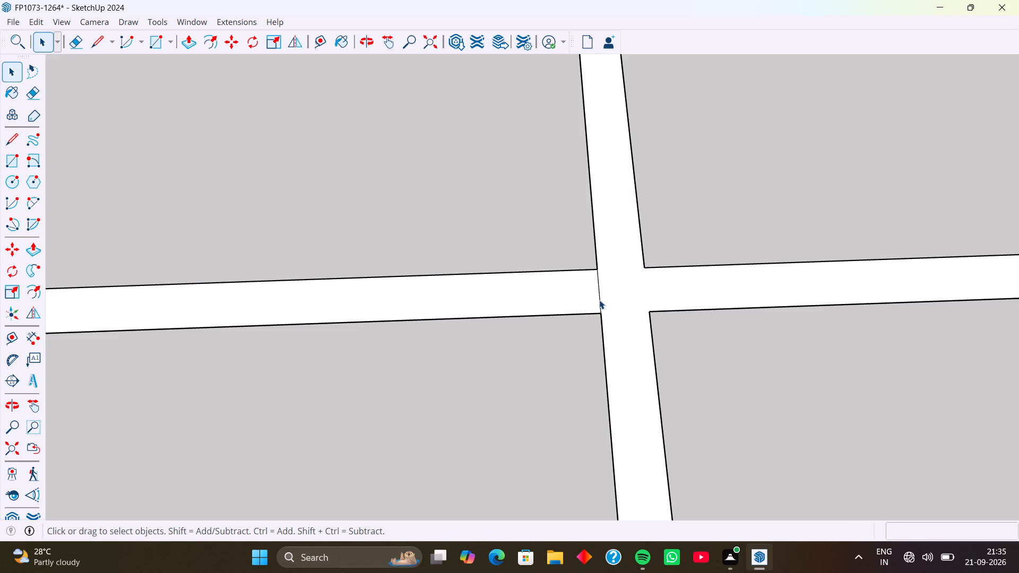
{"action": "left_click", "coordinate": [599, 299]}
{"action": "key", "text": "m"}
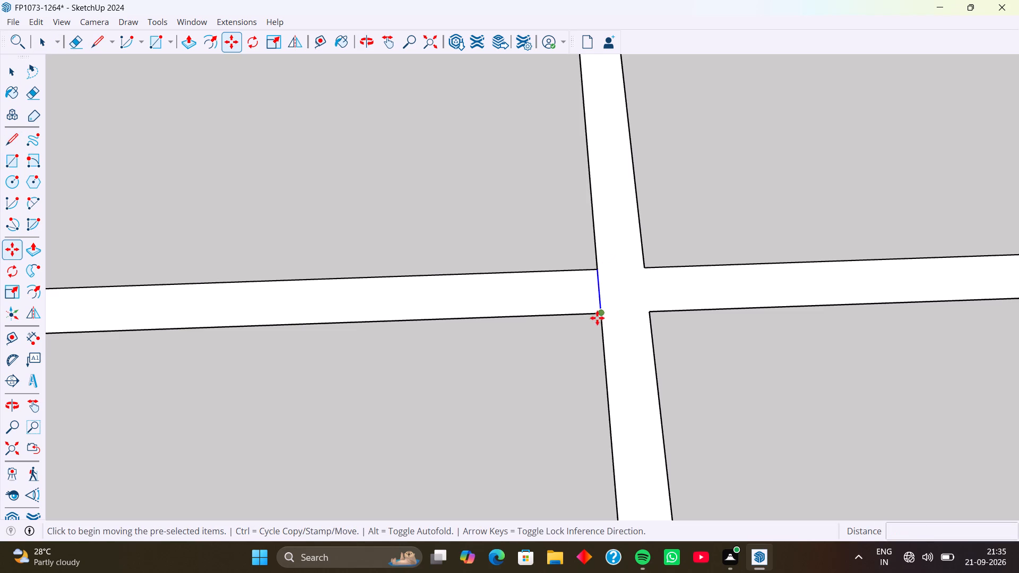
{"action": "left_click", "coordinate": [601, 312]}
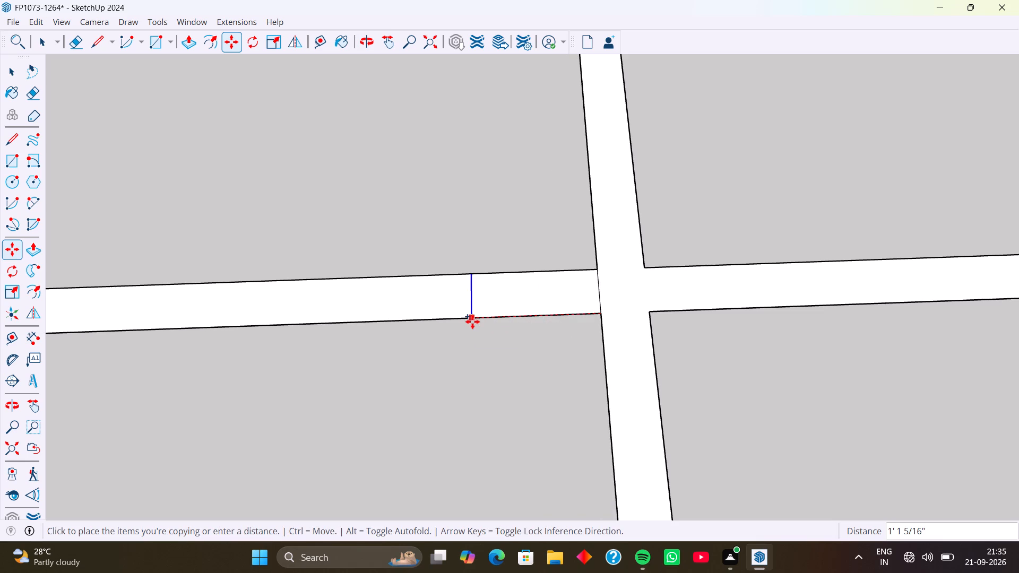
{"action": "key", "text": "9"}
{"action": "key", "text": "Return"}
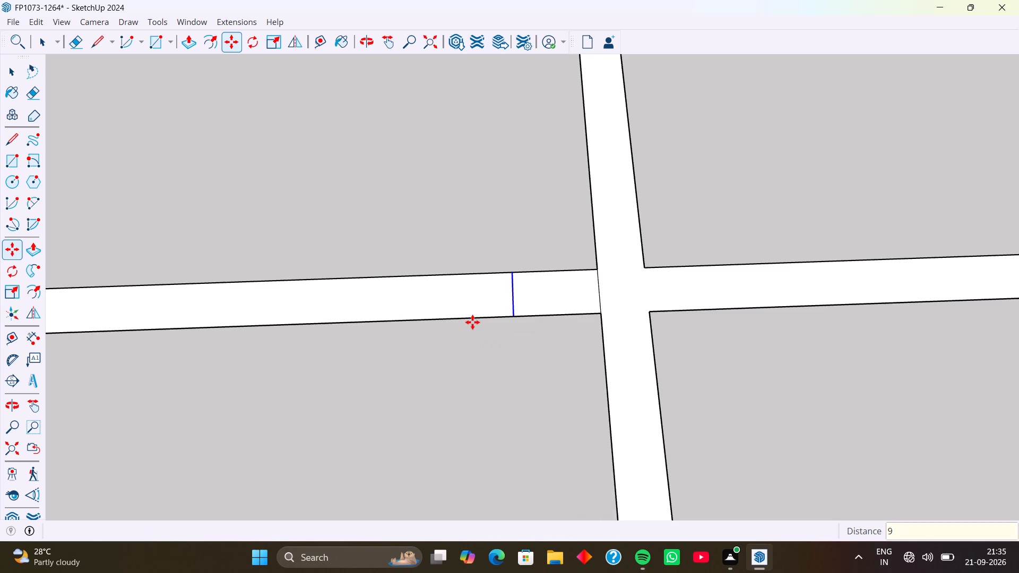
Erase the original junction line and both wall edges between the 6" and 9" offset lines to open a doorway.
{"action": "left_click", "coordinate": [77, 41]}
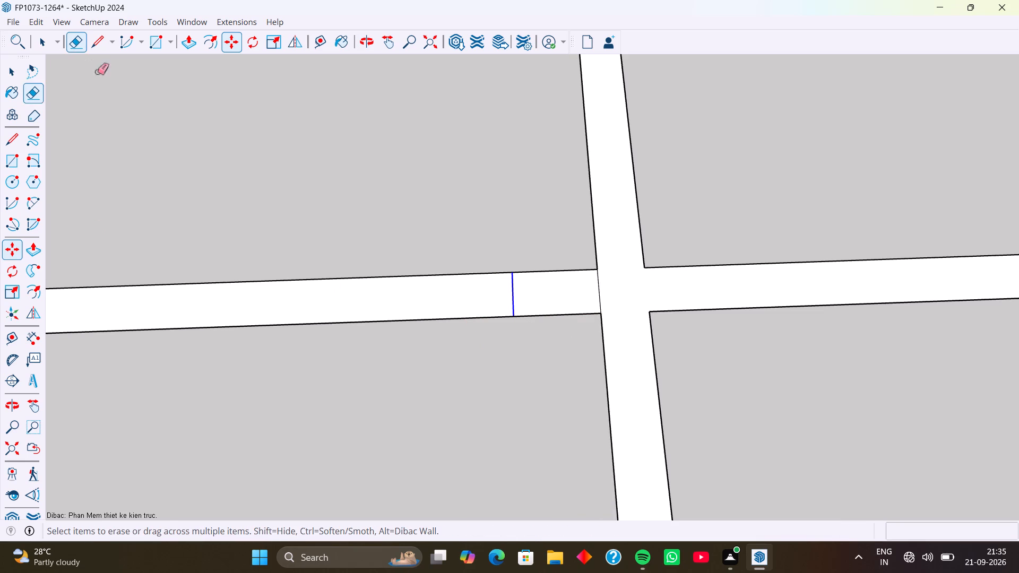
{"action": "left_click", "coordinate": [595, 290]}
{"action": "left_click", "coordinate": [597, 290]}
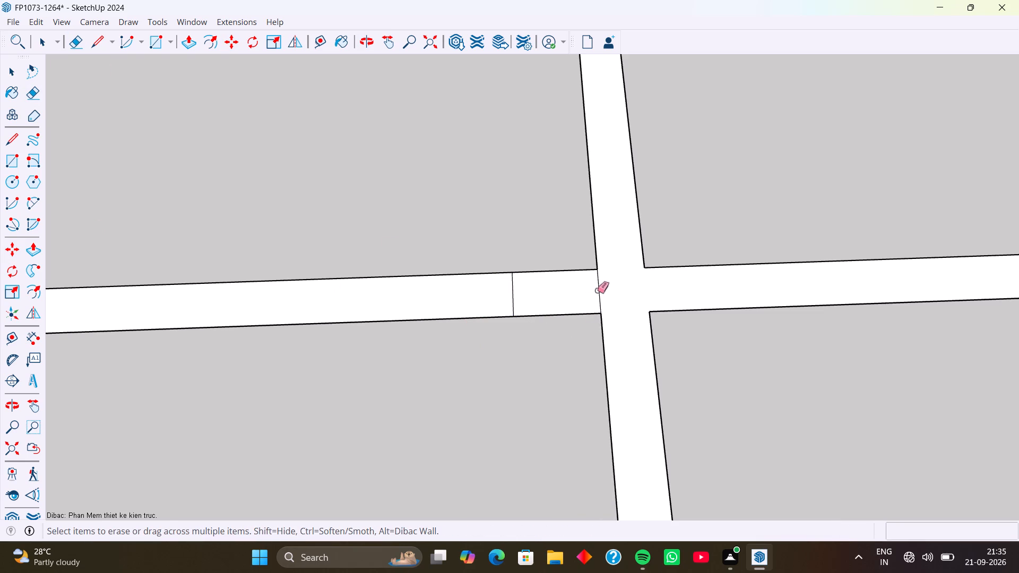
{"action": "left_click", "coordinate": [598, 290]}
{"action": "left_click_drag", "start_coordinate": [396, 255], "coordinate": [367, 338]}
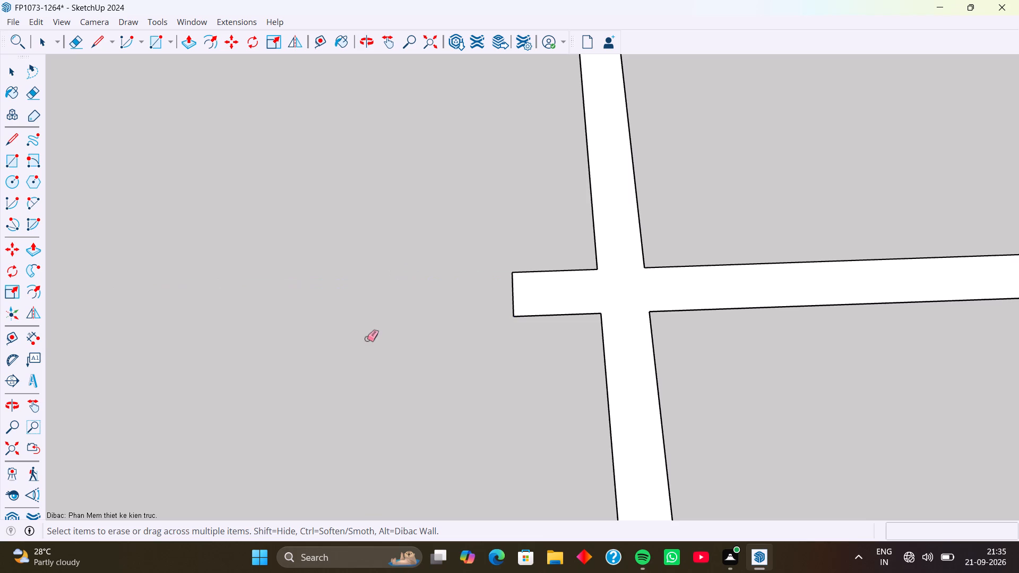
Draw a 5" line across the crosswise partition at the opposite face of the middle lengthwise partition.
{"action": "scroll", "coordinate": [367, 337], "scroll_direction": "down", "scroll_amount": 10}
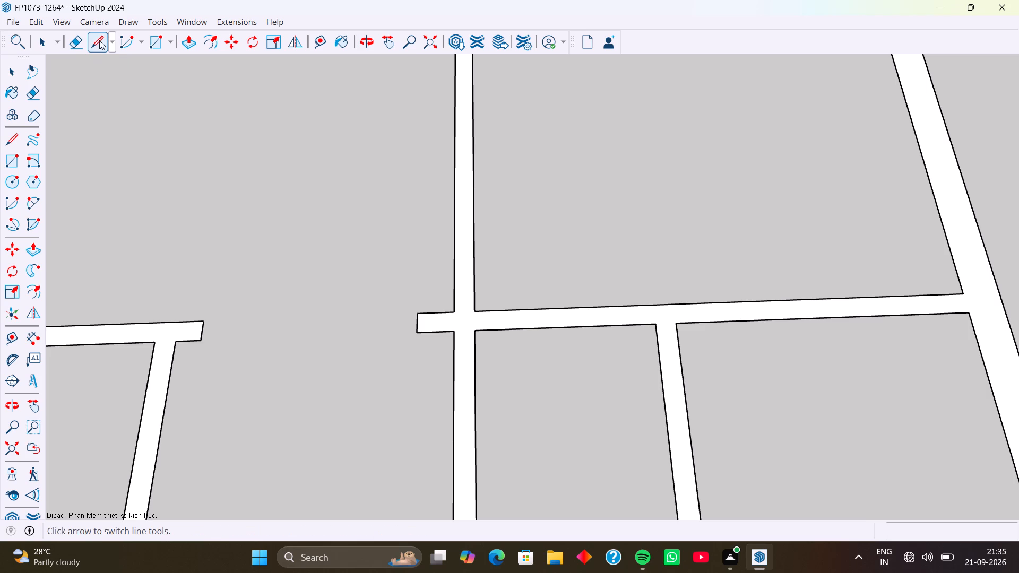
{"action": "left_click_drag", "start_coordinate": [96, 45], "coordinate": [112, 56]}
{"action": "scroll", "coordinate": [462, 332], "scroll_direction": "up", "scroll_amount": 6}
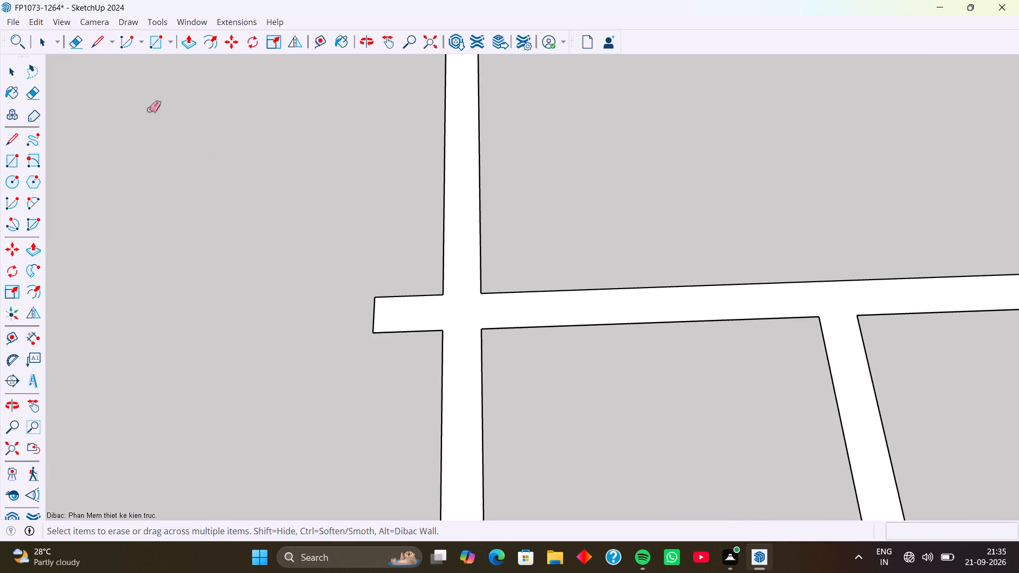
{"action": "left_click", "coordinate": [96, 41]}
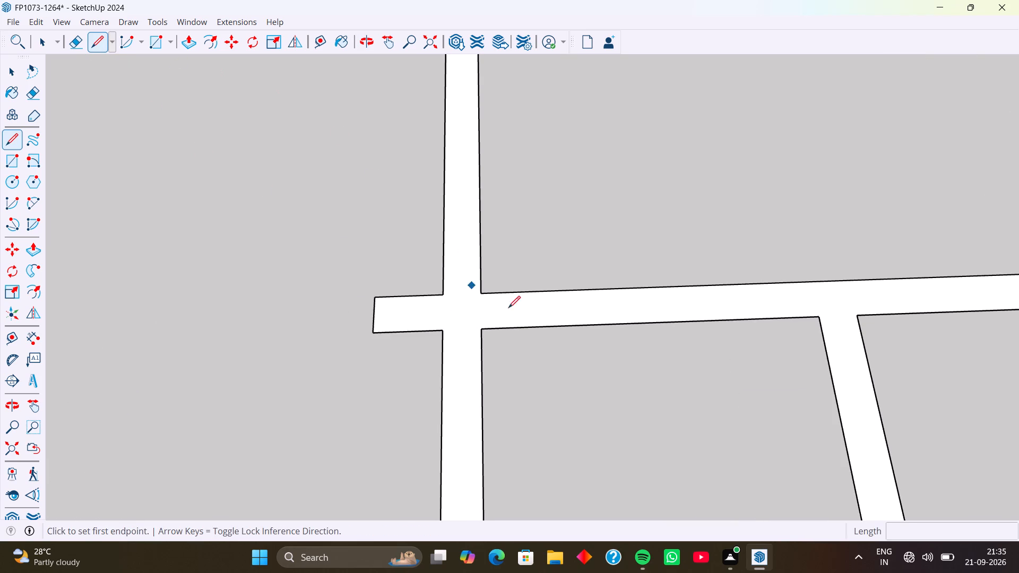
{"action": "left_click", "coordinate": [481, 294]}
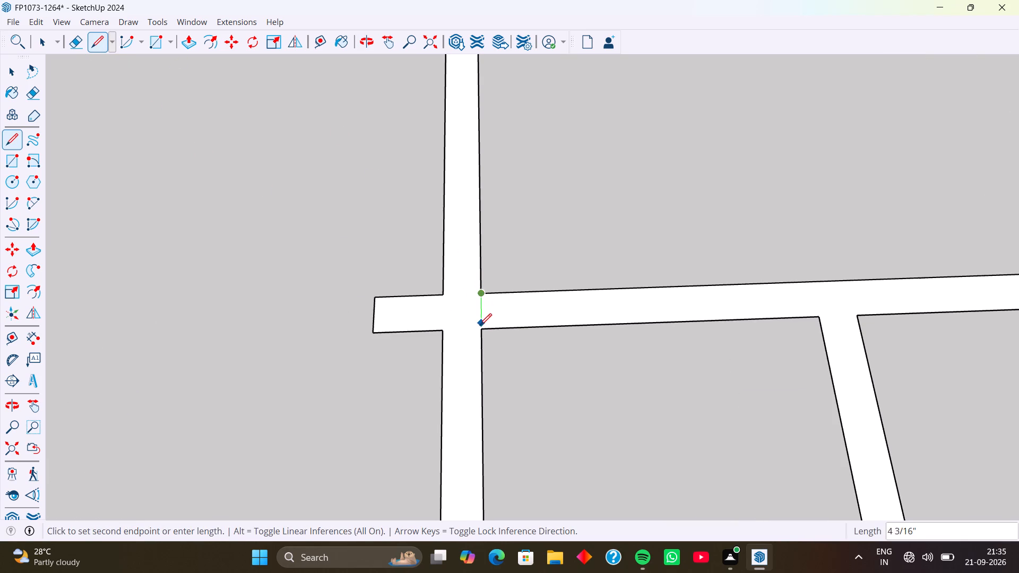
{"action": "left_click", "coordinate": [481, 330]}
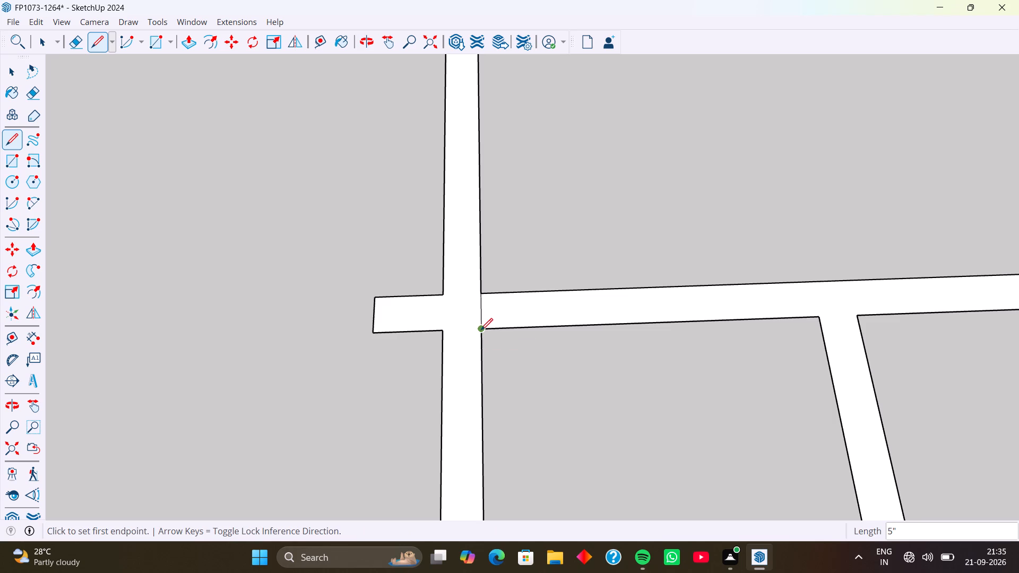
Copy this junction line 6" away from the middle partition, and copy the resulting line 3' further toward the other short partition.
{"action": "key", "text": "space"}
{"action": "left_click", "coordinate": [482, 319]}
{"action": "key", "text": "m"}
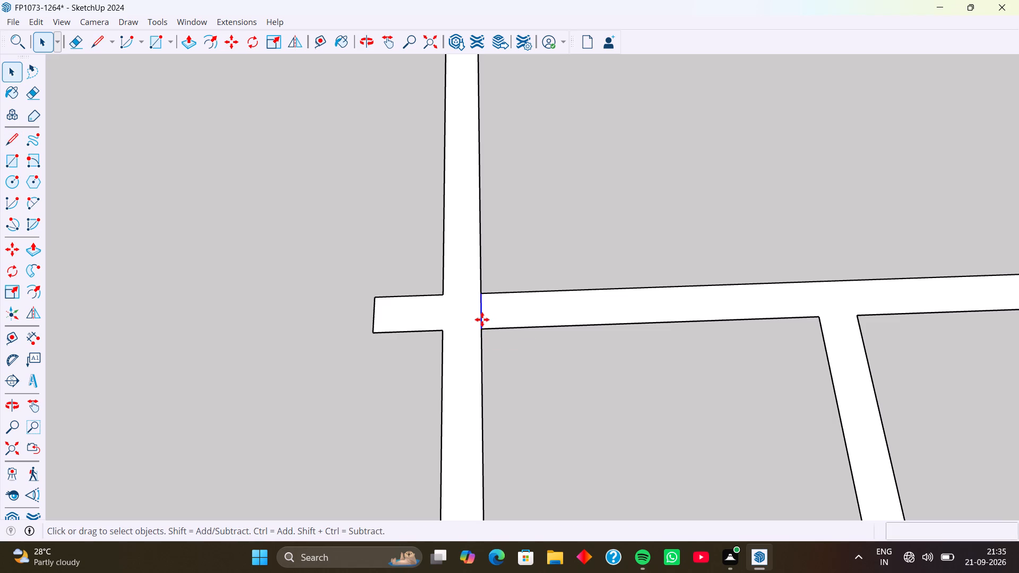
{"action": "left_click", "coordinate": [482, 328]}
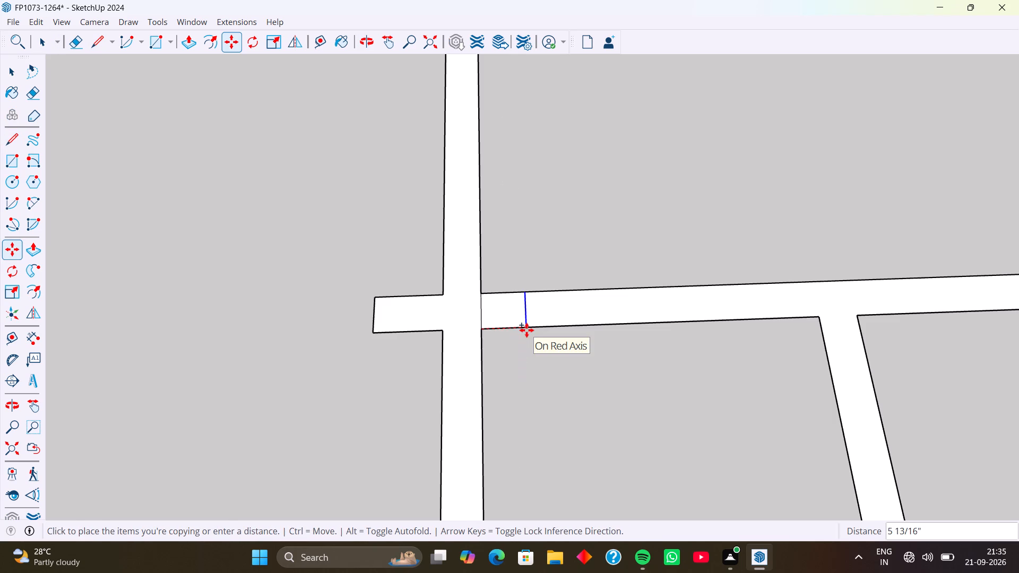
{"action": "key", "text": "6"}
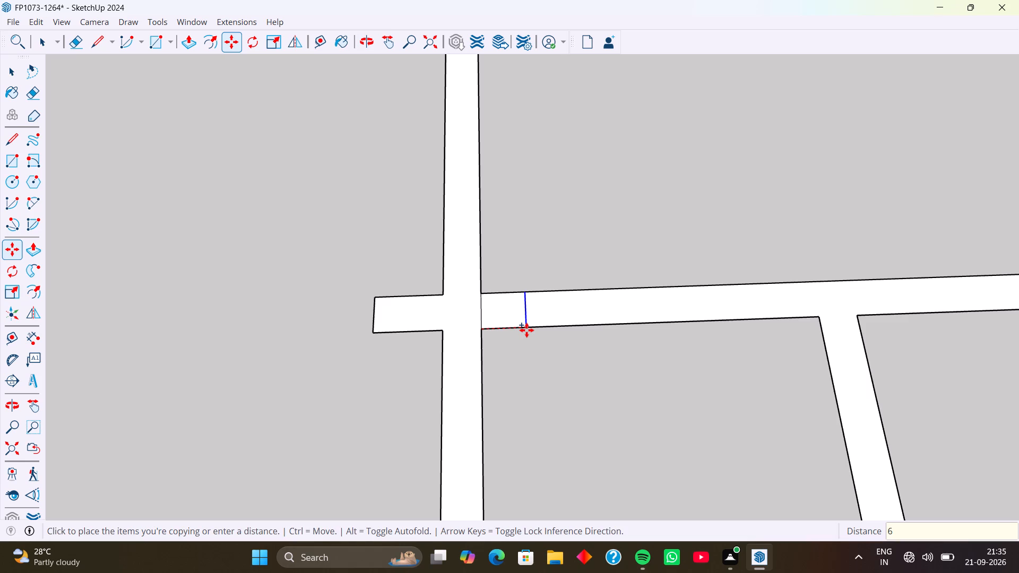
{"action": "key", "text": "Return"}
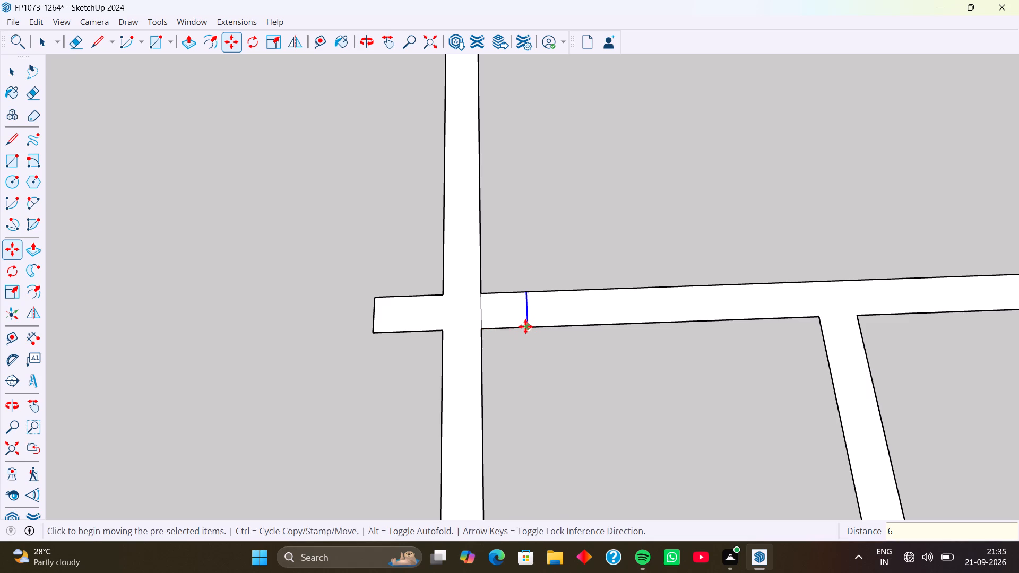
{"action": "left_click", "coordinate": [527, 326]}
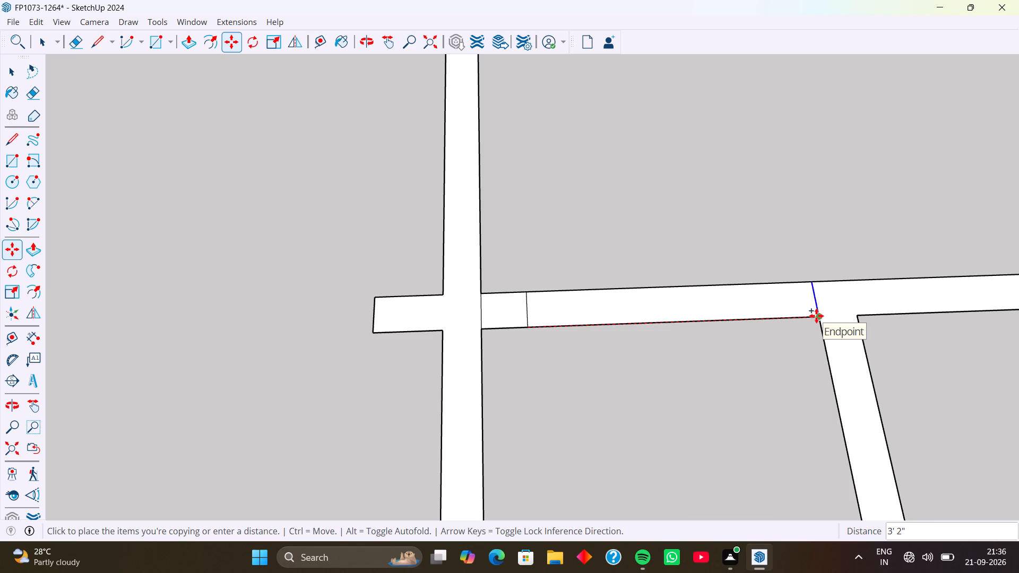
{"action": "type", "text": "3'"}
{"action": "key", "text": "Return"}
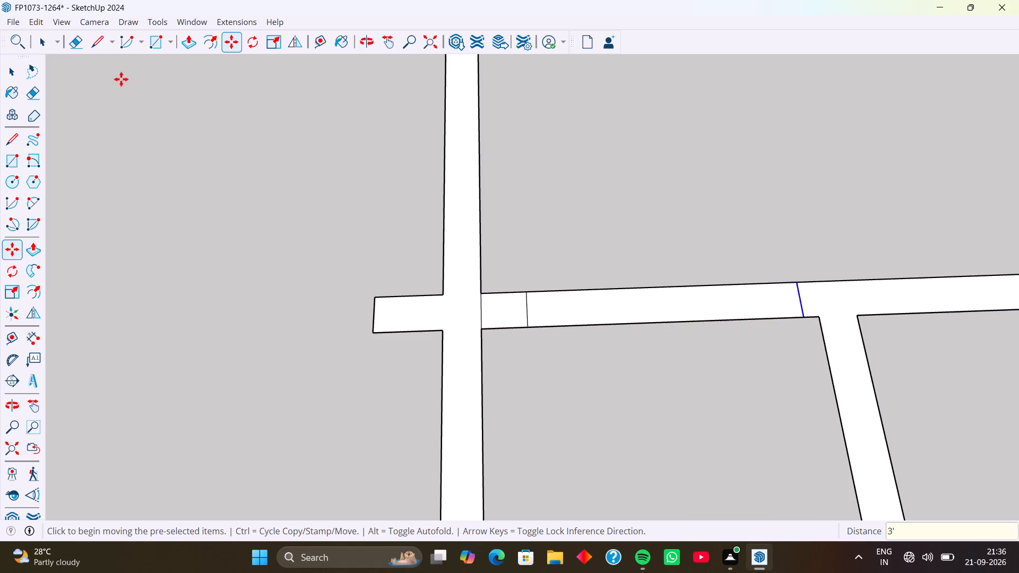
Erase the original junction line and the wall edges between the two copies to open the 3' doorway.
{"action": "left_click_drag", "start_coordinate": [76, 45], "coordinate": [79, 50]}
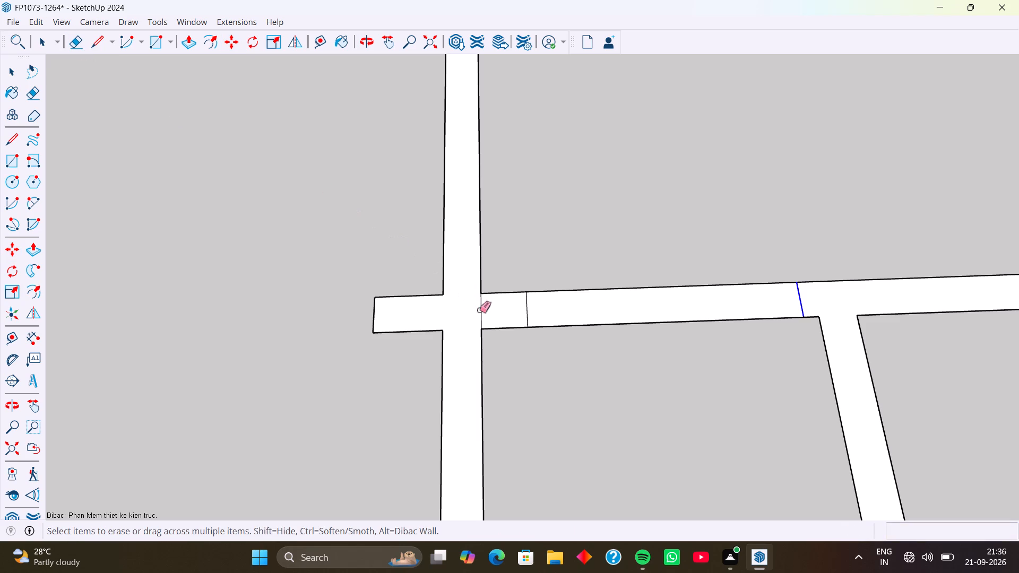
{"action": "left_click", "coordinate": [482, 311]}
{"action": "left_click_drag", "start_coordinate": [636, 267], "coordinate": [662, 376]}
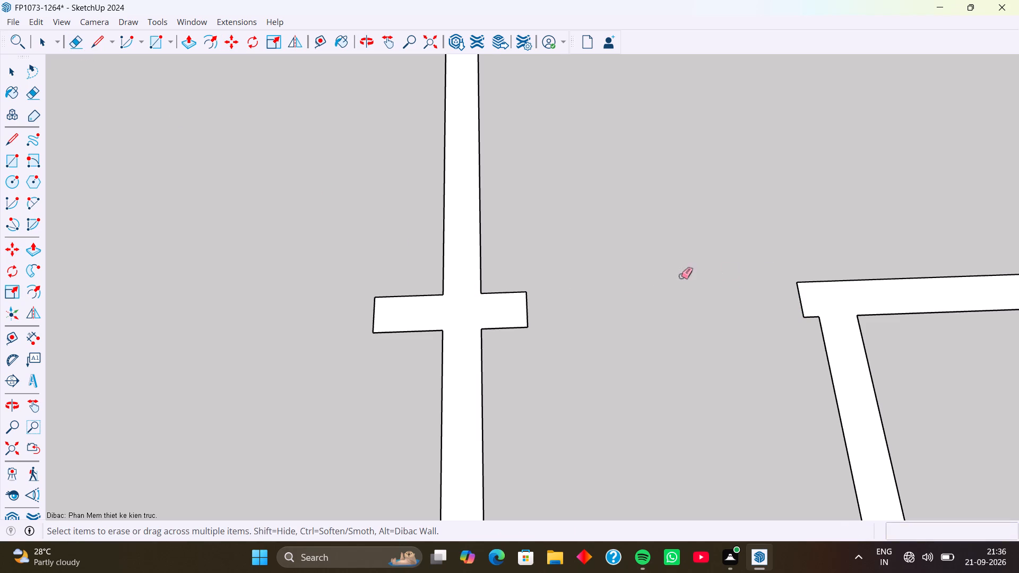
Draw 5" lines across the second crosswise partition at the first short partition and the middle partition, and erase both wall edges between them.
{"action": "scroll", "coordinate": [681, 276], "scroll_direction": "down", "scroll_amount": 10}
{"action": "scroll", "coordinate": [671, 353], "scroll_direction": "down", "scroll_amount": 1}
{"action": "middle_click_drag", "start_coordinate": [671, 379], "coordinate": [559, 216]}
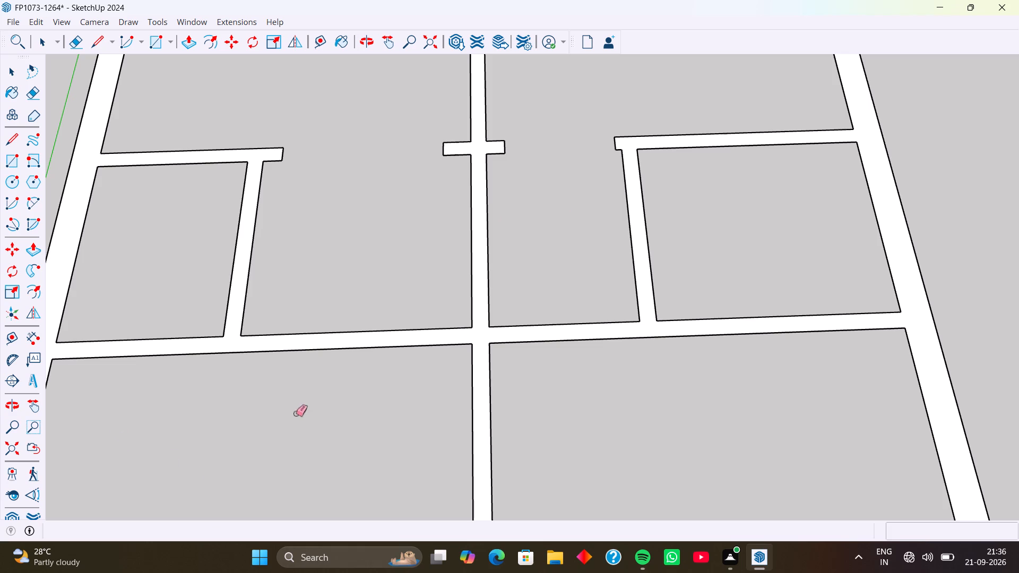
{"action": "left_click", "coordinate": [91, 43]}
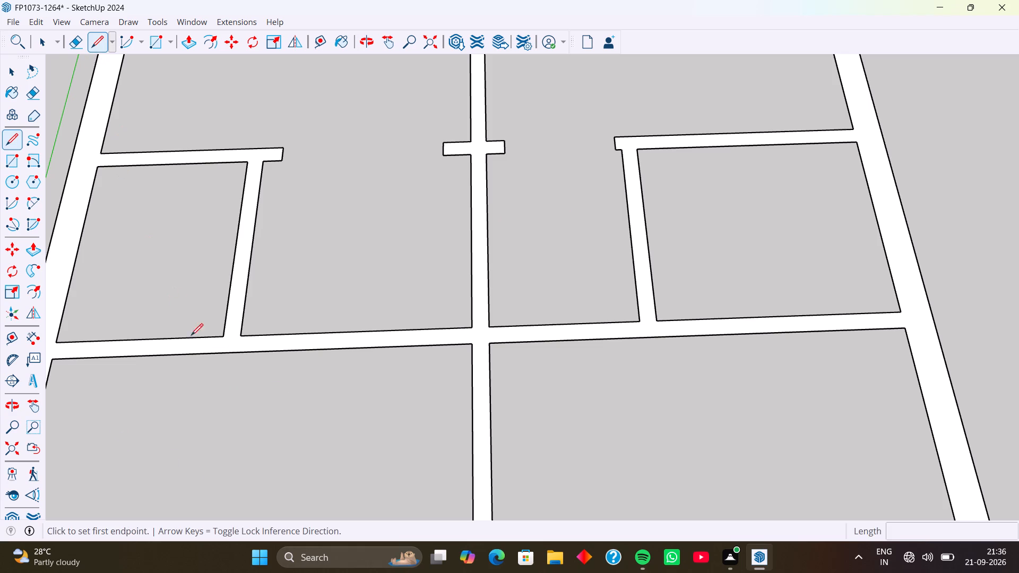
{"action": "scroll", "coordinate": [232, 350], "scroll_direction": "up", "scroll_amount": 7}
{"action": "left_click", "coordinate": [246, 327]}
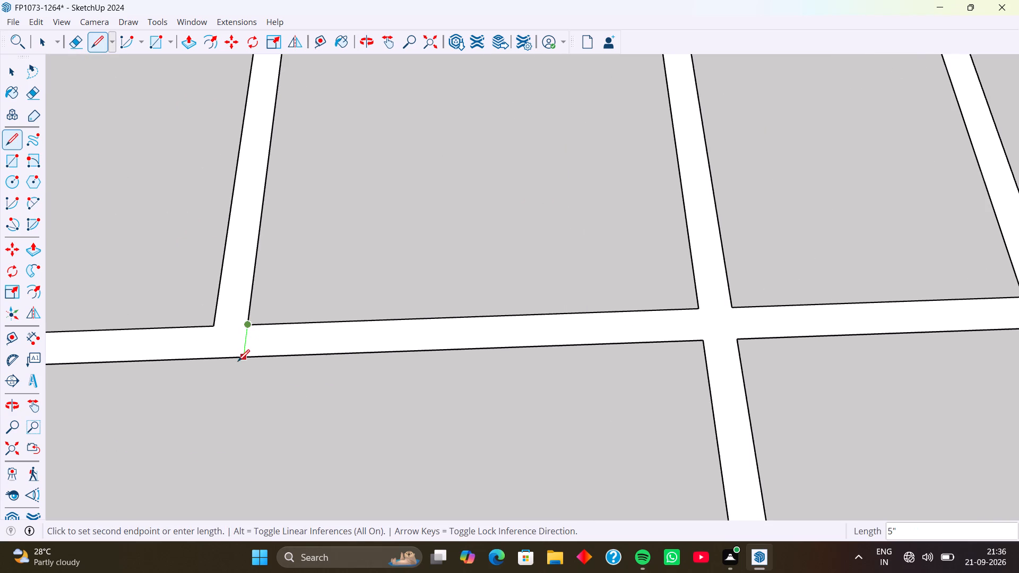
{"action": "left_click", "coordinate": [240, 359]}
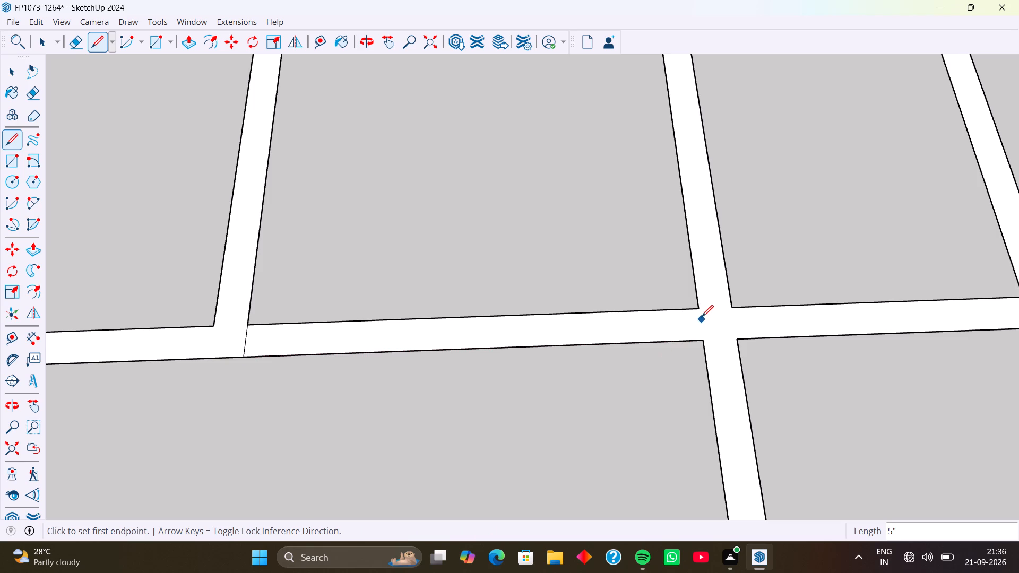
{"action": "left_click", "coordinate": [699, 311]}
{"action": "left_click", "coordinate": [700, 342]}
{"action": "left_click", "coordinate": [71, 39]}
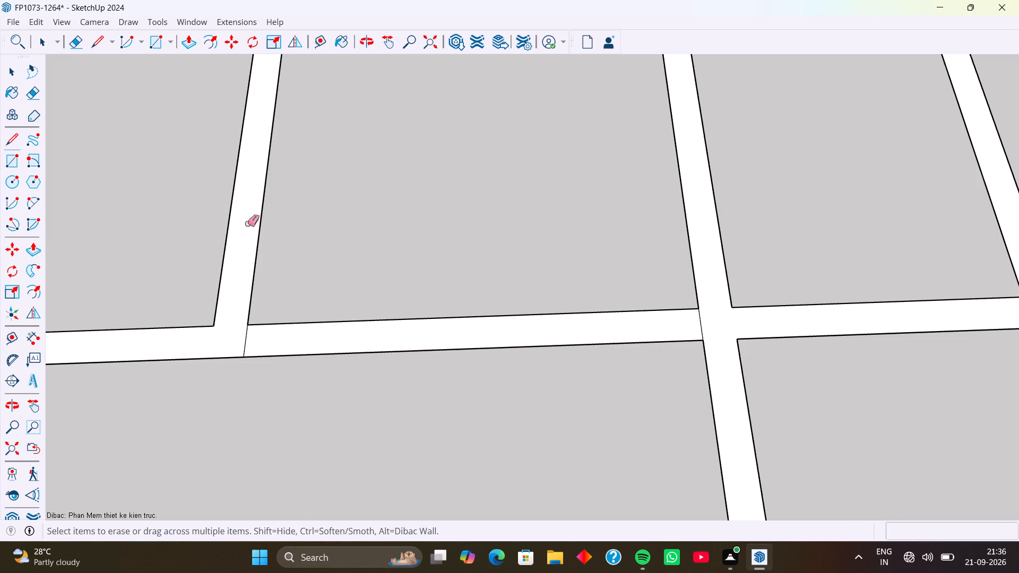
{"action": "left_click_drag", "start_coordinate": [442, 267], "coordinate": [442, 377]}
Draw a 5" line across the remaining half of the second crosswise partition where it meets the middle lengthwise partition.
{"action": "scroll", "coordinate": [571, 316], "scroll_direction": "down", "scroll_amount": 6}
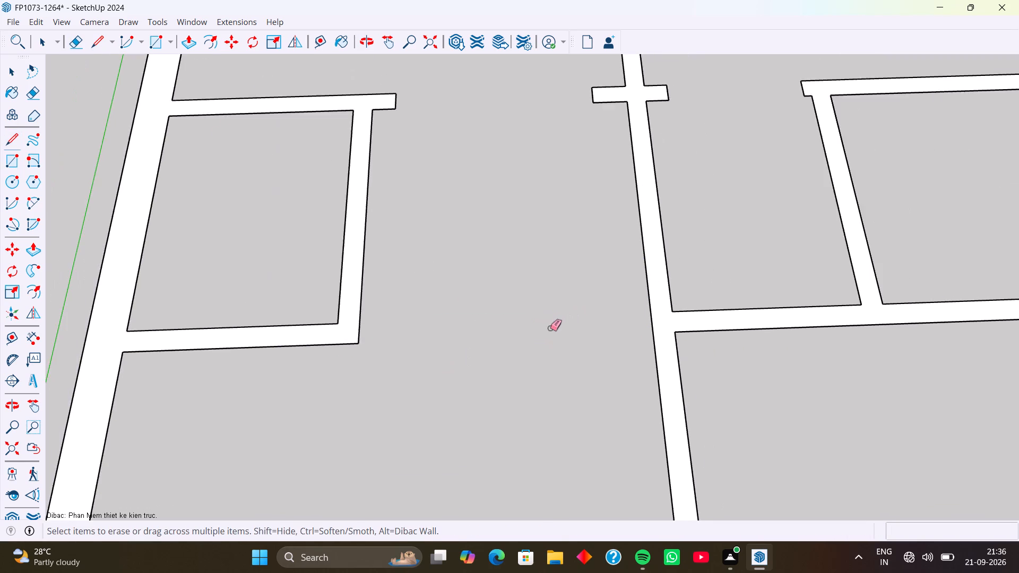
{"action": "middle_click_drag", "start_coordinate": [547, 349], "coordinate": [413, 293], "text": "shift"}
{"action": "middle_click_drag", "start_coordinate": [628, 370], "coordinate": [605, 375]}
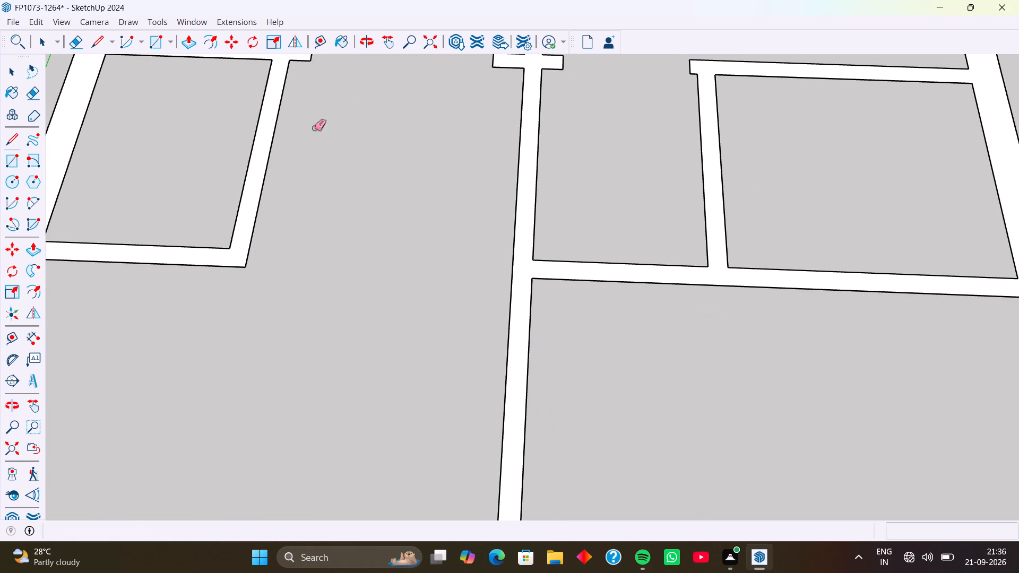
{"action": "left_click", "coordinate": [95, 42]}
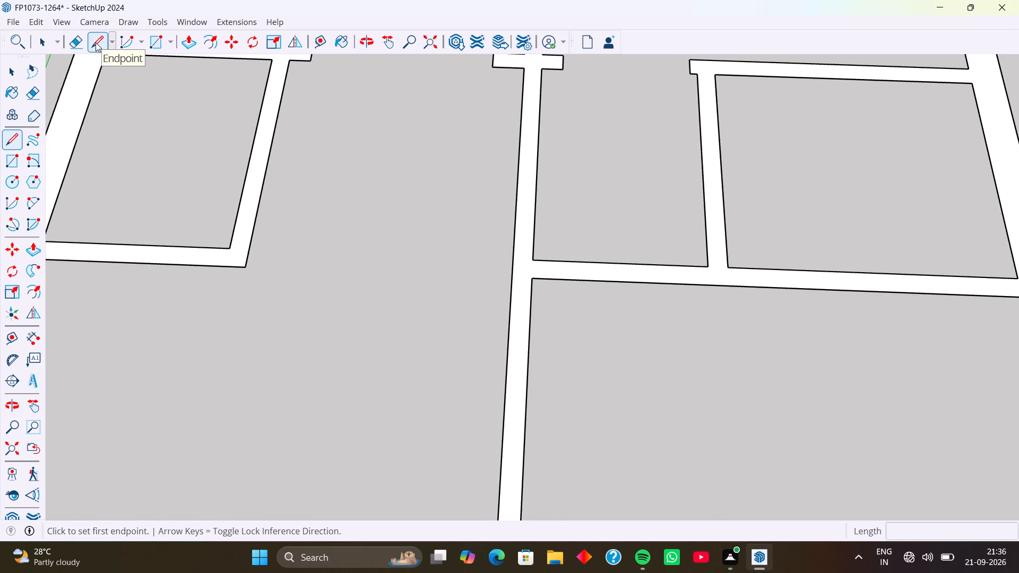
{"action": "left_click", "coordinate": [533, 259]}
{"action": "left_click", "coordinate": [533, 275]}
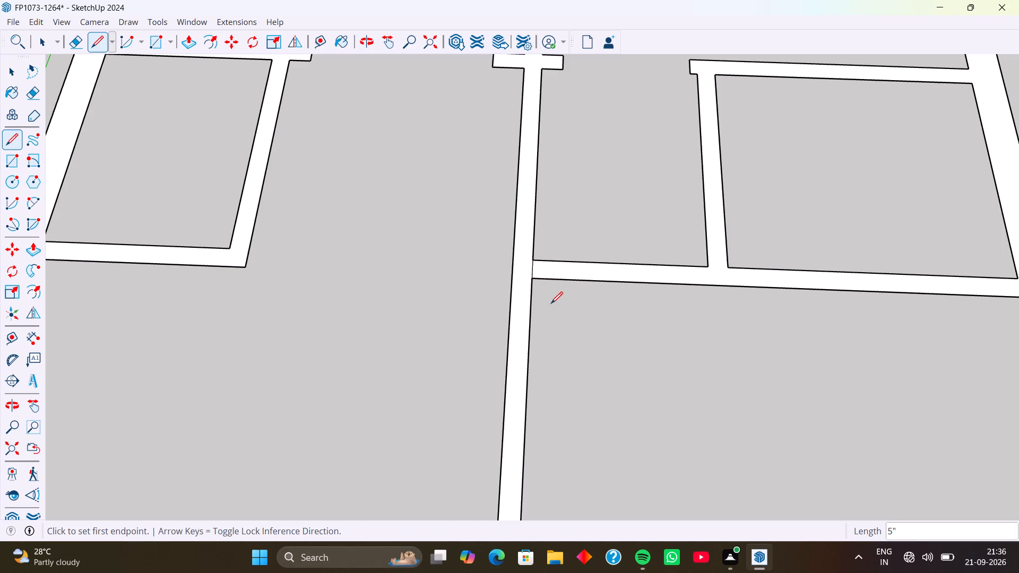
Copy this junction line 2" away from the middle partition, and copy the resulting line 3' further toward the other short partition.
{"action": "scroll", "coordinate": [538, 299], "scroll_direction": "up", "scroll_amount": 3}
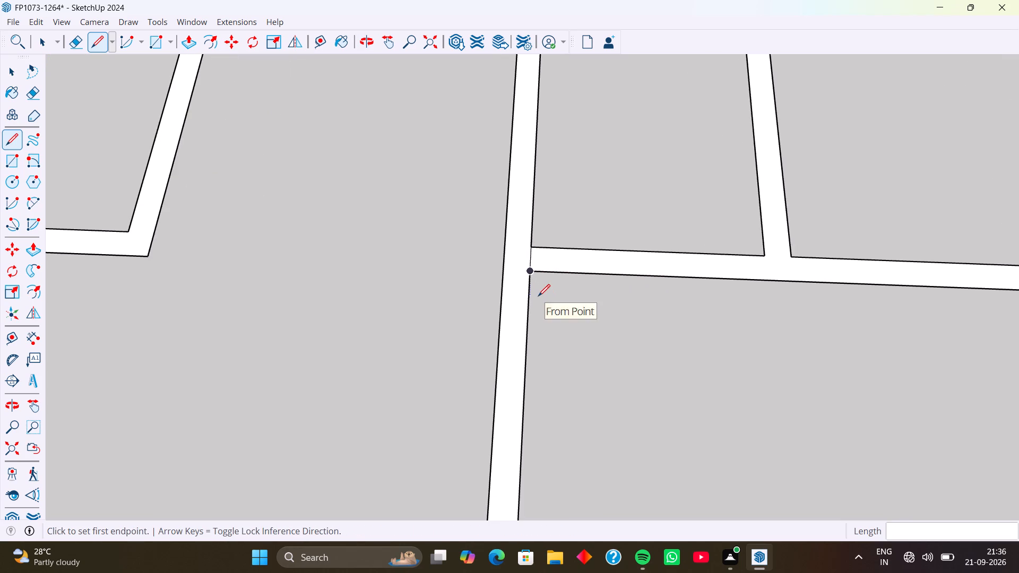
{"action": "key", "text": "space"}
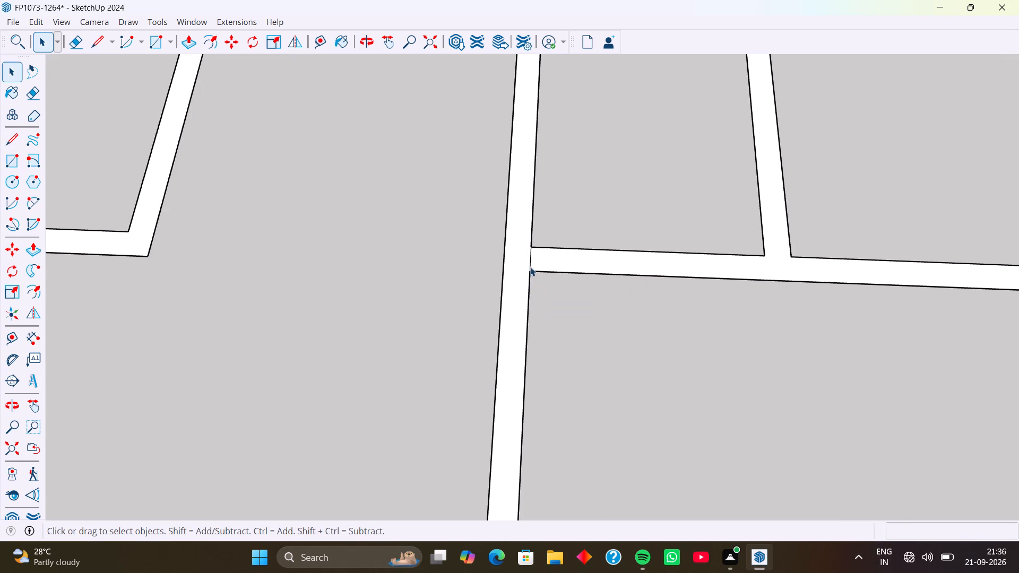
{"action": "left_click", "coordinate": [531, 262]}
{"action": "key", "text": "m"}
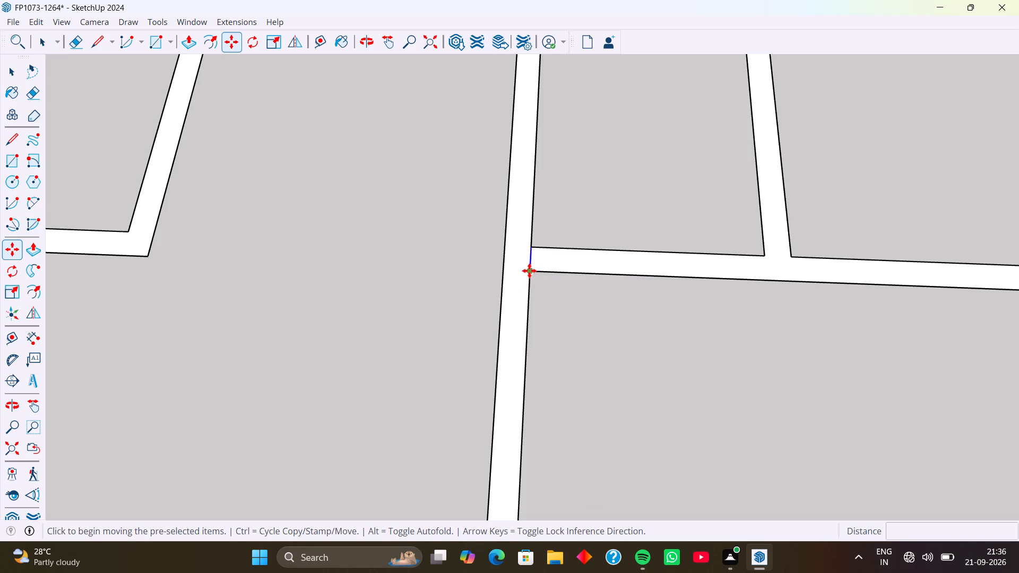
{"action": "left_click", "coordinate": [529, 271]}
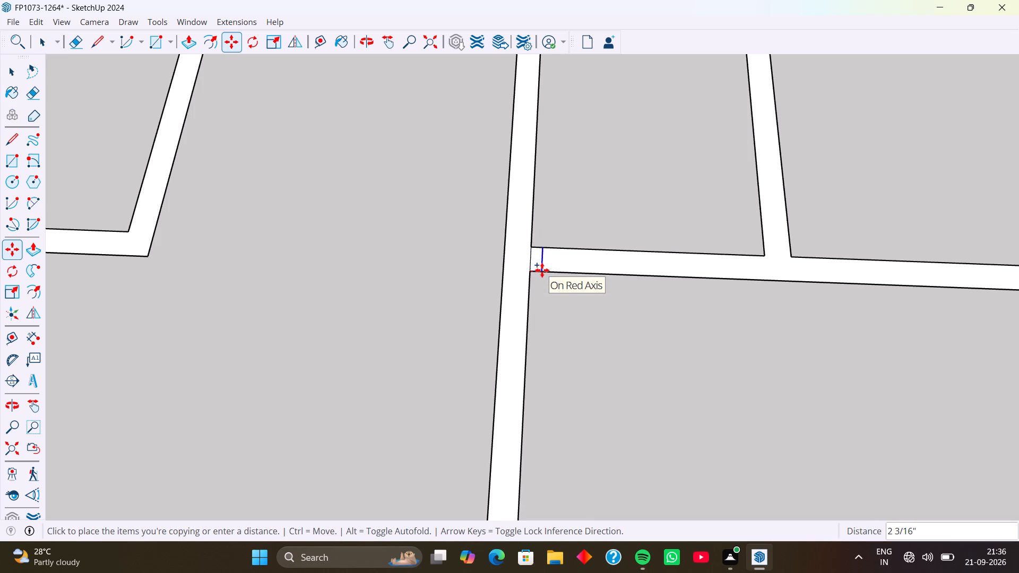
{"action": "key", "text": "2"}
{"action": "key", "text": "Return"}
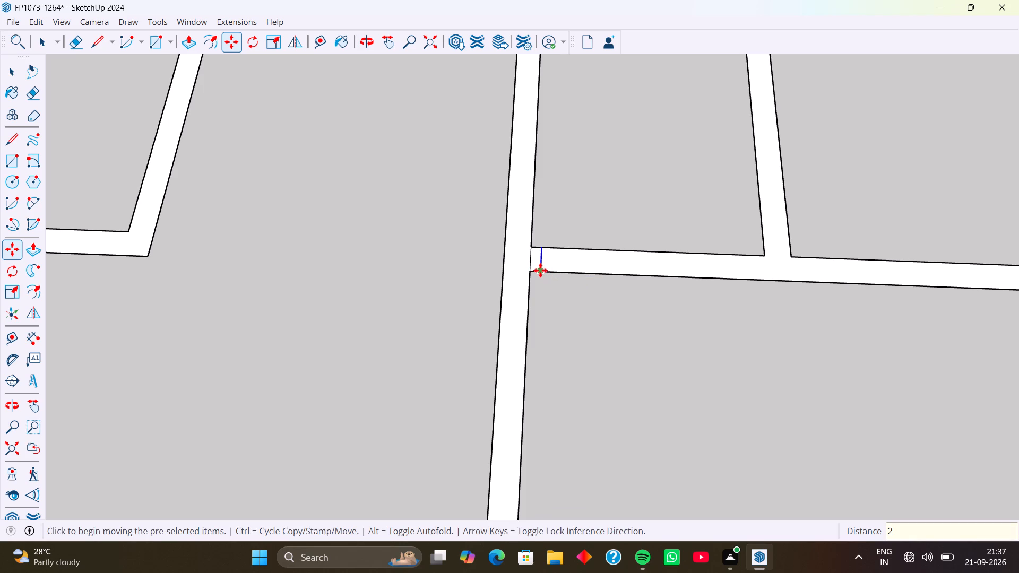
{"action": "left_click", "coordinate": [540, 271]}
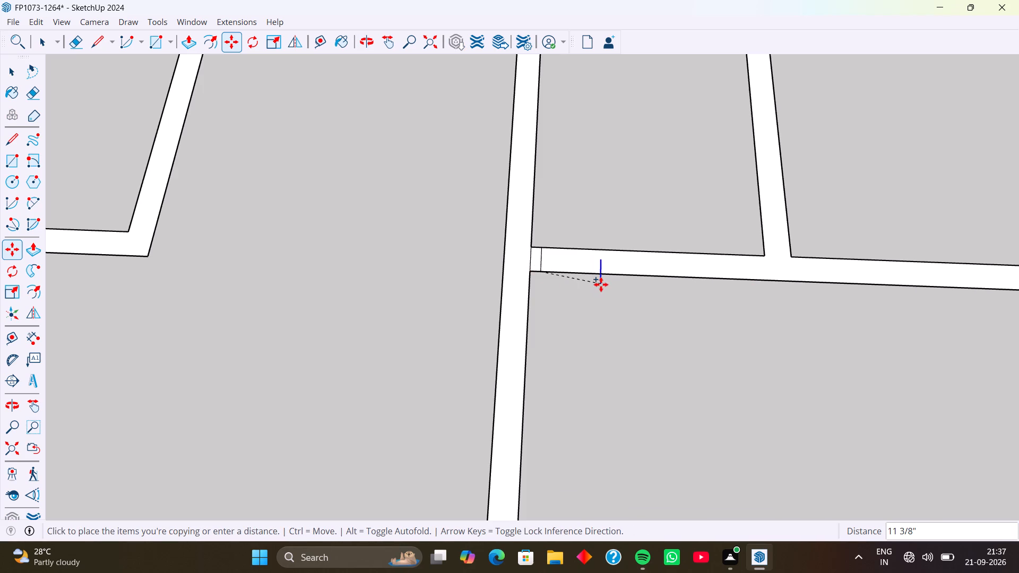
{"action": "key", "text": "Right"}
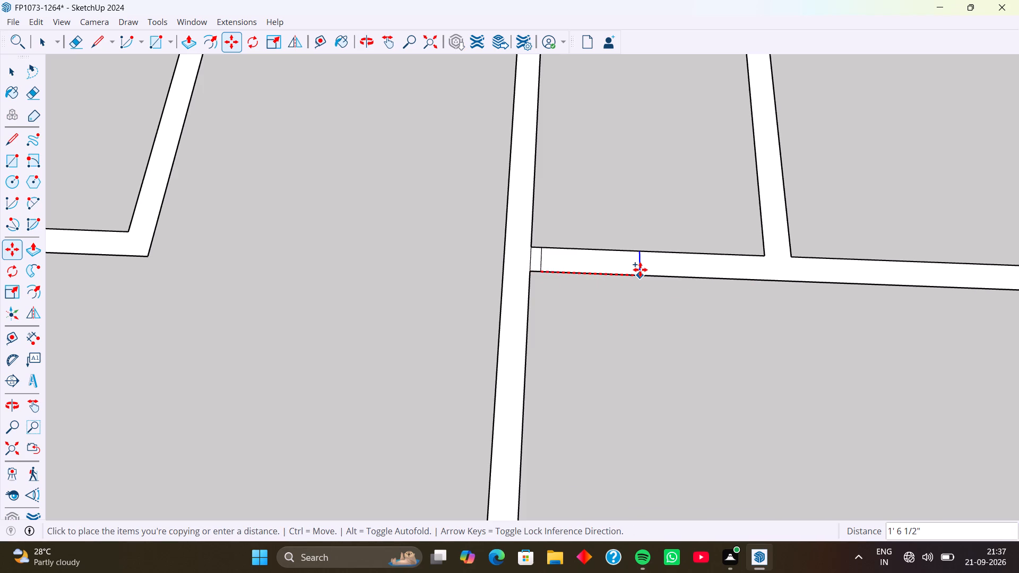
{"action": "type", "text": "3'"}
{"action": "key", "text": "Return"}
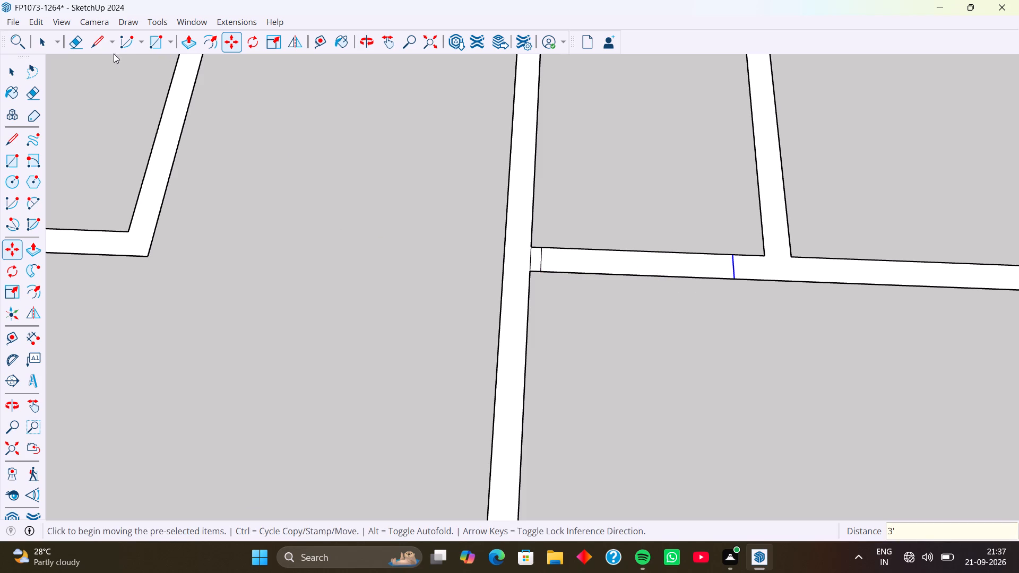
Erase the wall edges between the two copies and the original junction line to open the 3' doorway.
{"action": "left_click", "coordinate": [79, 46]}
{"action": "left_click_drag", "start_coordinate": [624, 244], "coordinate": [624, 299]}
{"action": "scroll", "coordinate": [563, 259], "scroll_direction": "up", "scroll_amount": 6}
{"action": "left_click_drag", "start_coordinate": [519, 256], "coordinate": [531, 257]}
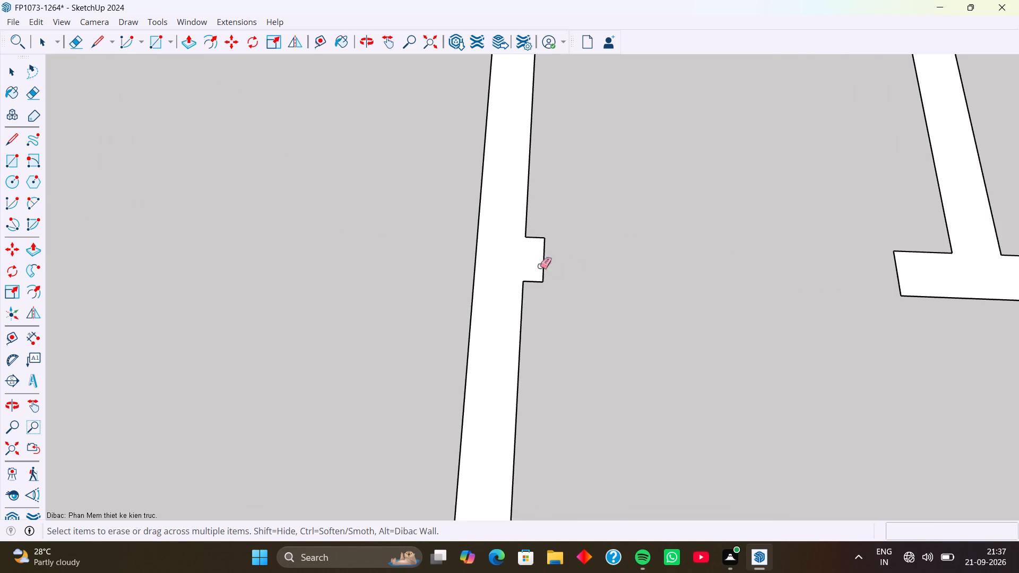
Draw a 5" line across the remaining room's short lengthwise partition where it meets the first crosswise partition.
{"action": "scroll", "coordinate": [645, 274], "scroll_direction": "down", "scroll_amount": 14}
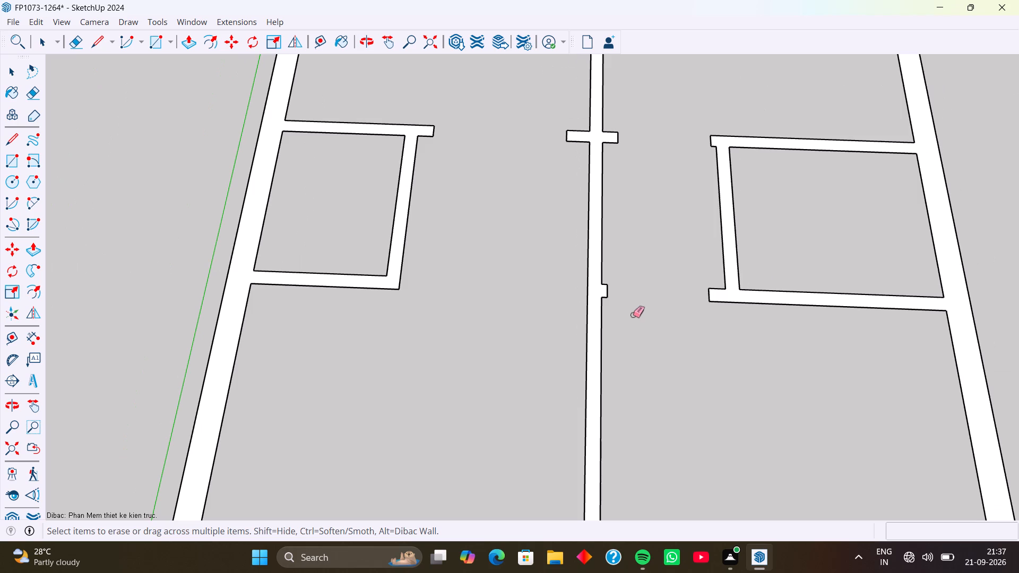
{"action": "scroll", "coordinate": [632, 315], "scroll_direction": "down", "scroll_amount": 4}
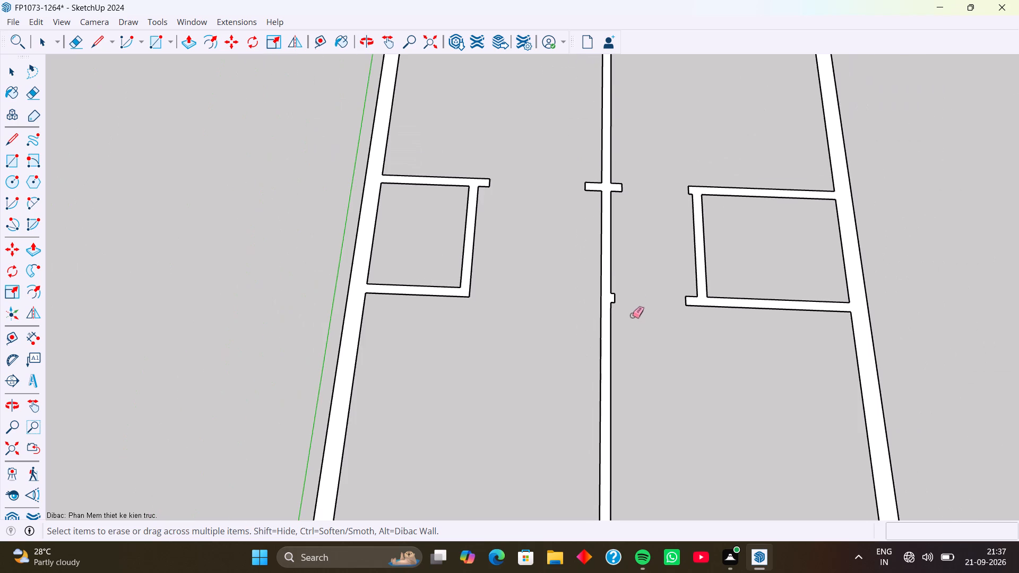
{"action": "scroll", "coordinate": [658, 230], "scroll_direction": "up", "scroll_amount": 2}
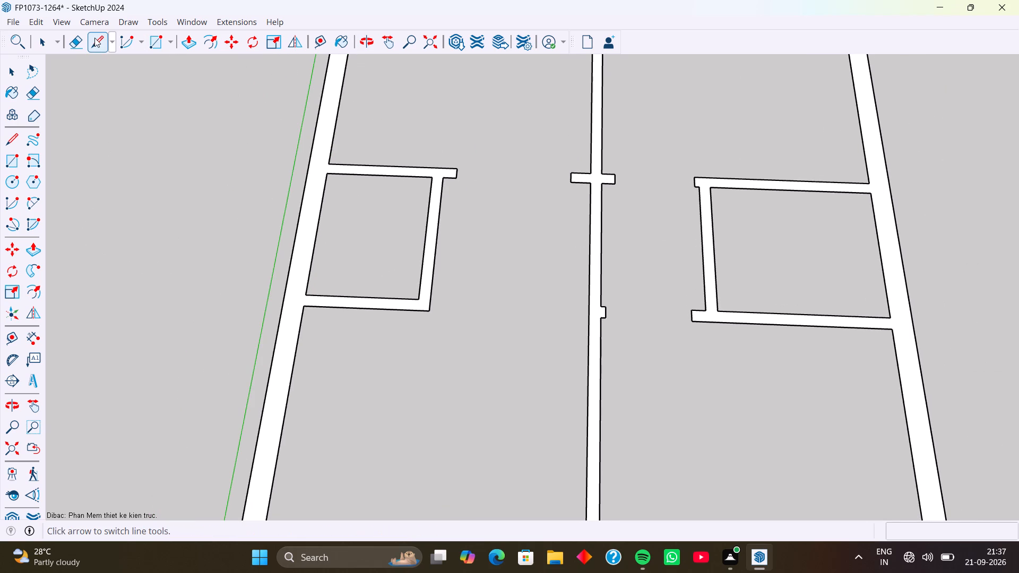
{"action": "left_click", "coordinate": [94, 38]}
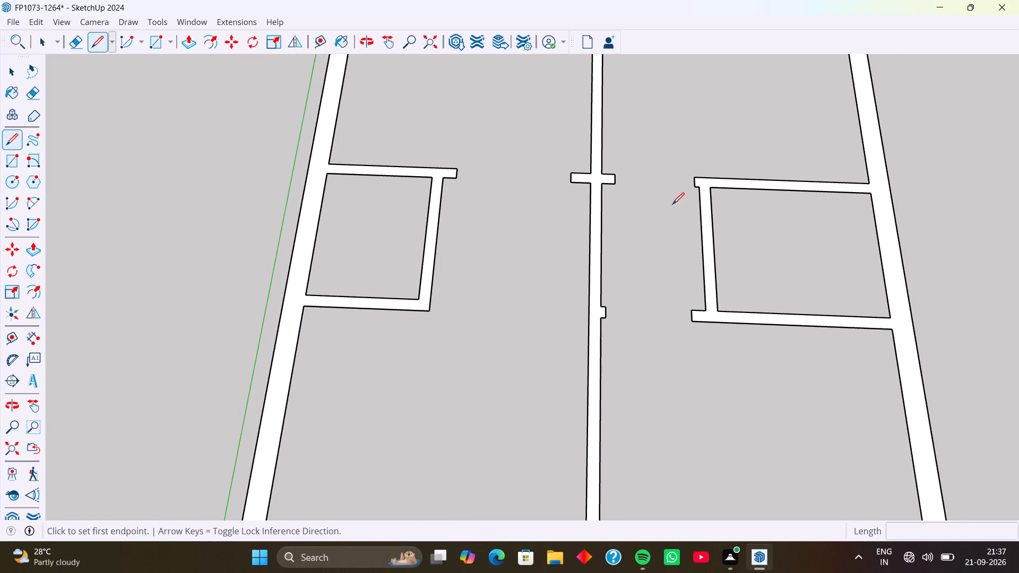
{"action": "scroll", "coordinate": [672, 203], "scroll_direction": "up", "scroll_amount": 10}
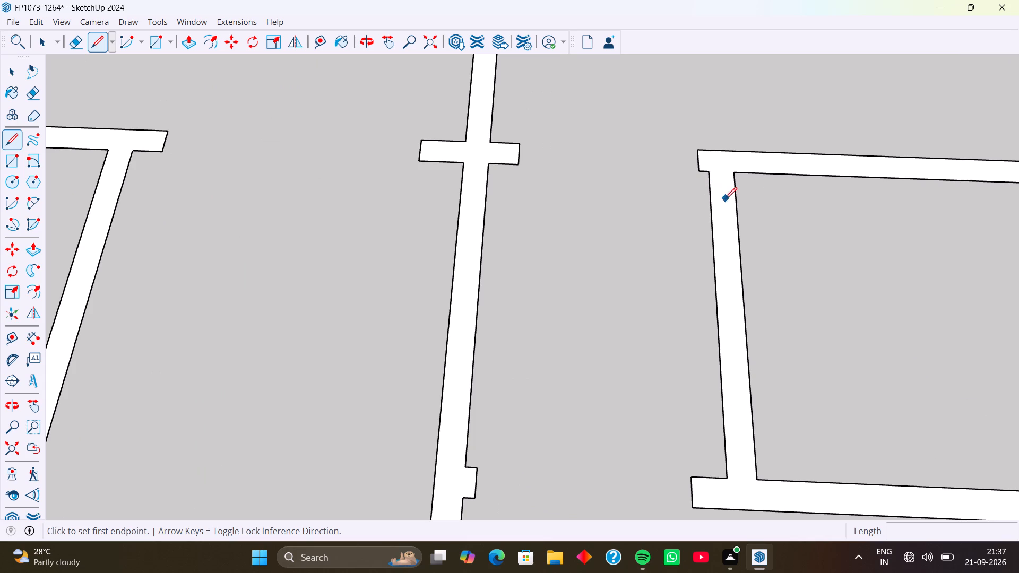
{"action": "left_click", "coordinate": [736, 170]}
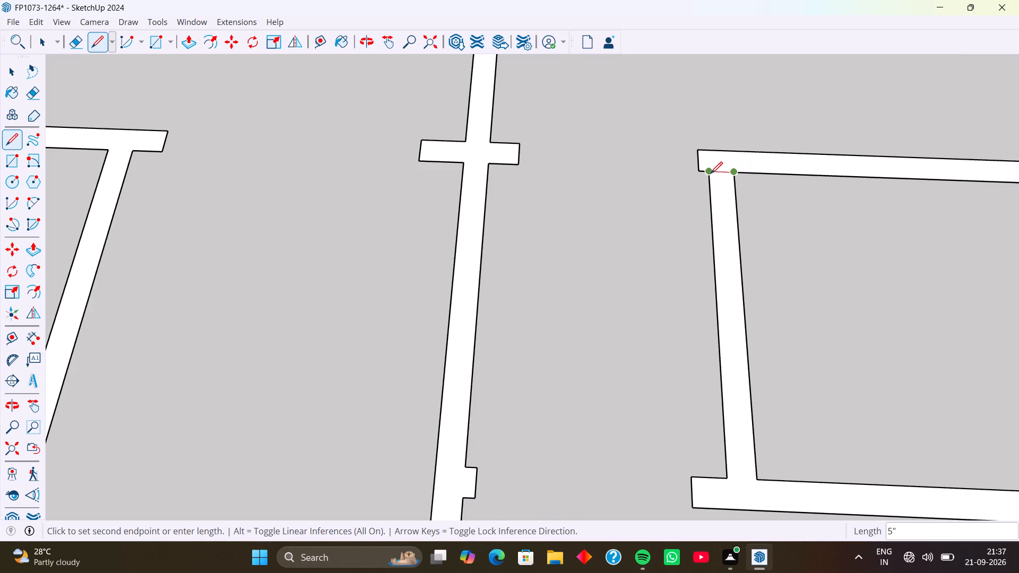
{"action": "left_click", "coordinate": [711, 173]}
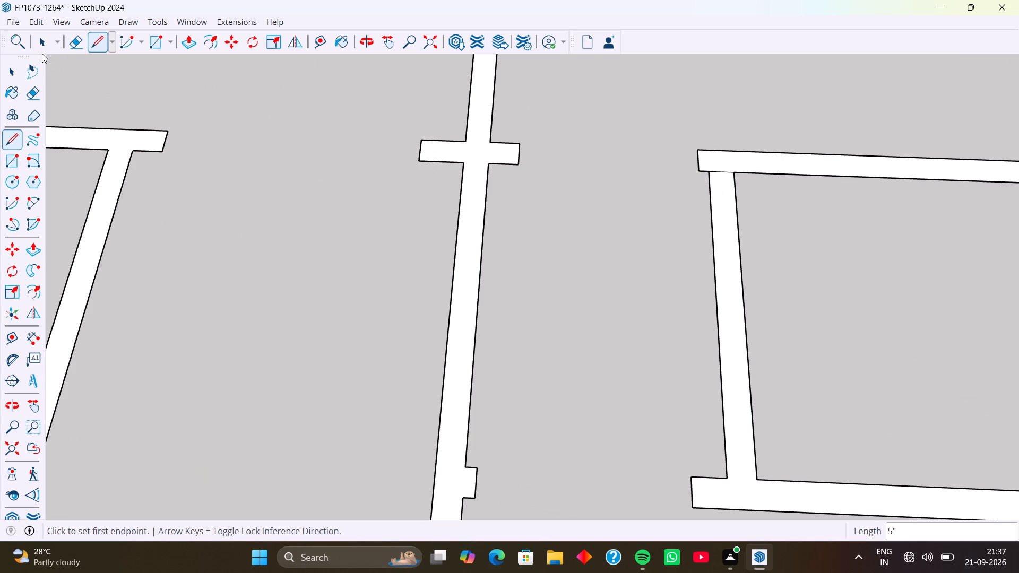
Copy this junction line 6" along the short partition, and copy the resulting line 2' further toward the second crosswise partition.
{"action": "left_click", "coordinate": [41, 42]}
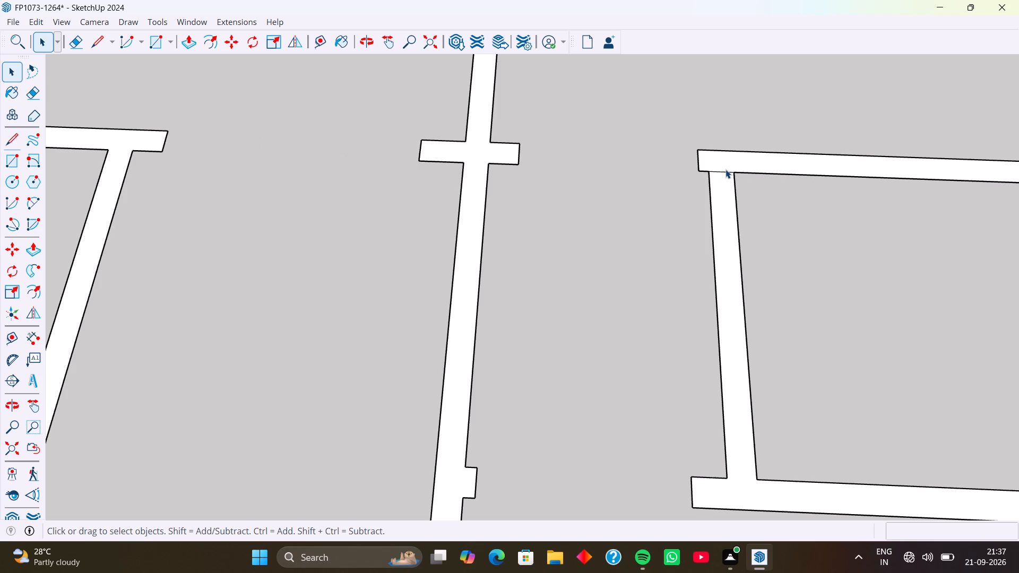
{"action": "left_click", "coordinate": [726, 170]}
{"action": "left_click", "coordinate": [727, 171]}
{"action": "key", "text": "m"}
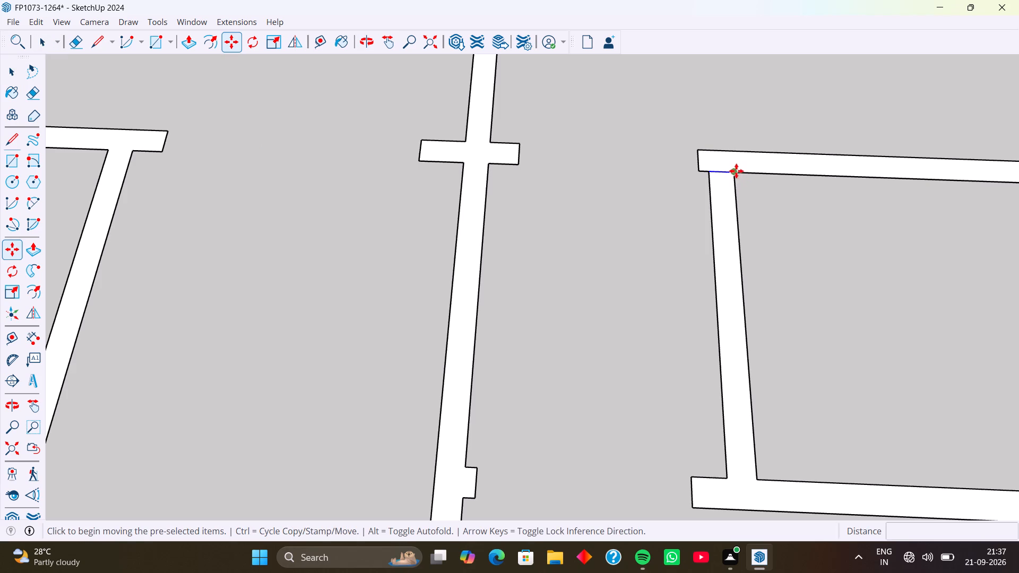
{"action": "left_click", "coordinate": [735, 171]}
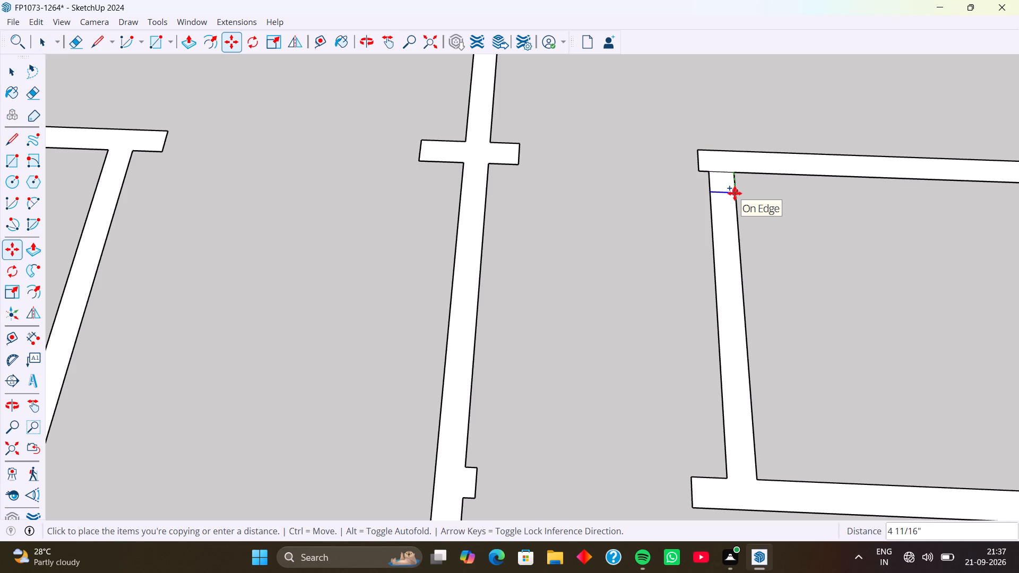
{"action": "key", "text": "6"}
{"action": "key", "text": "Return"}
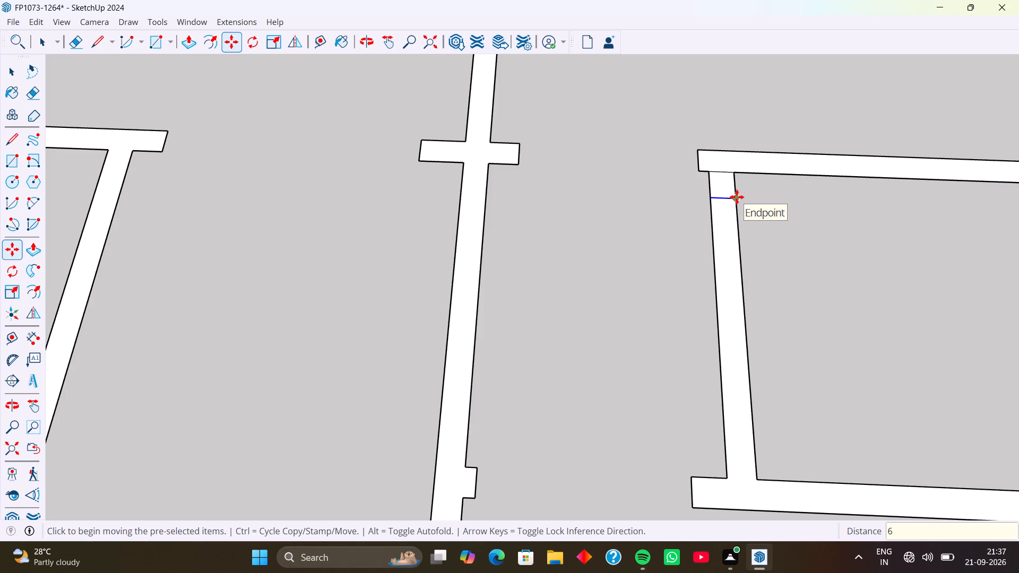
{"action": "left_click", "coordinate": [737, 197]}
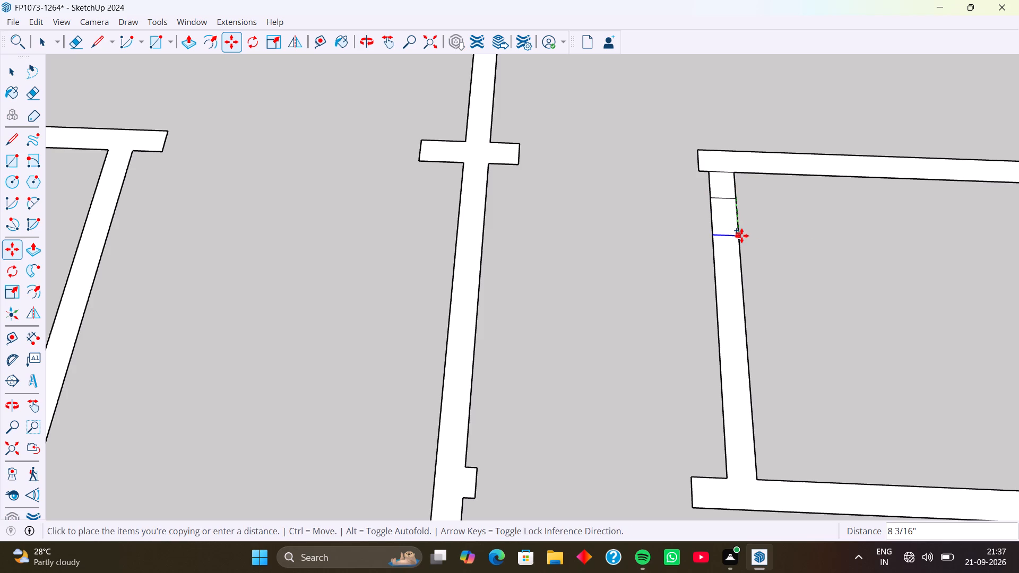
{"action": "key", "text": "3"}
{"action": "key", "text": "BackSpace"}
{"action": "type", "text": "2'"}
{"action": "key", "text": "Return"}
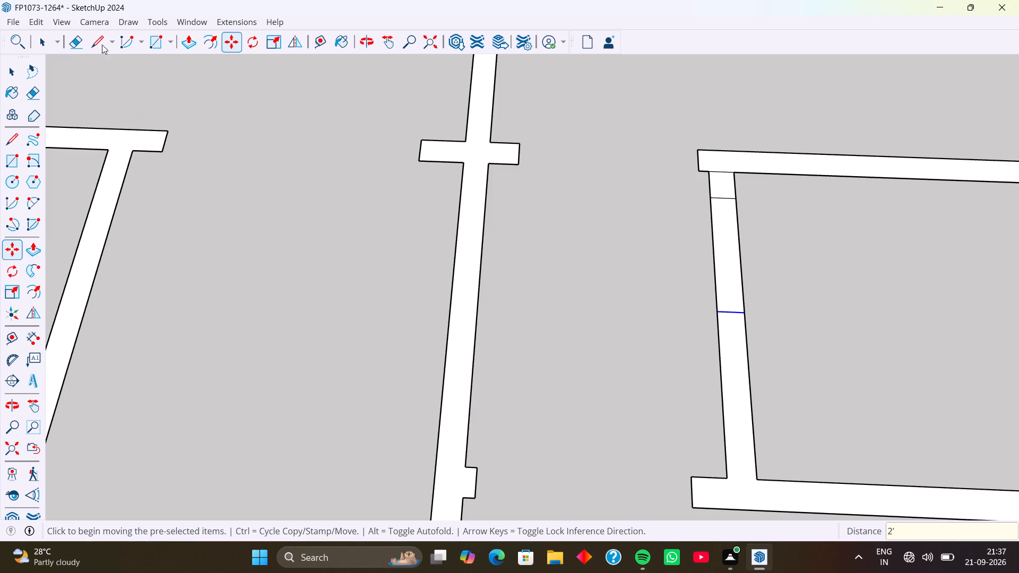
Erase the junction line and the wall edges between its two copies to open the 2' doorway.
{"action": "left_click", "coordinate": [80, 36]}
{"action": "scroll", "coordinate": [740, 173], "scroll_direction": "up", "scroll_amount": 1}
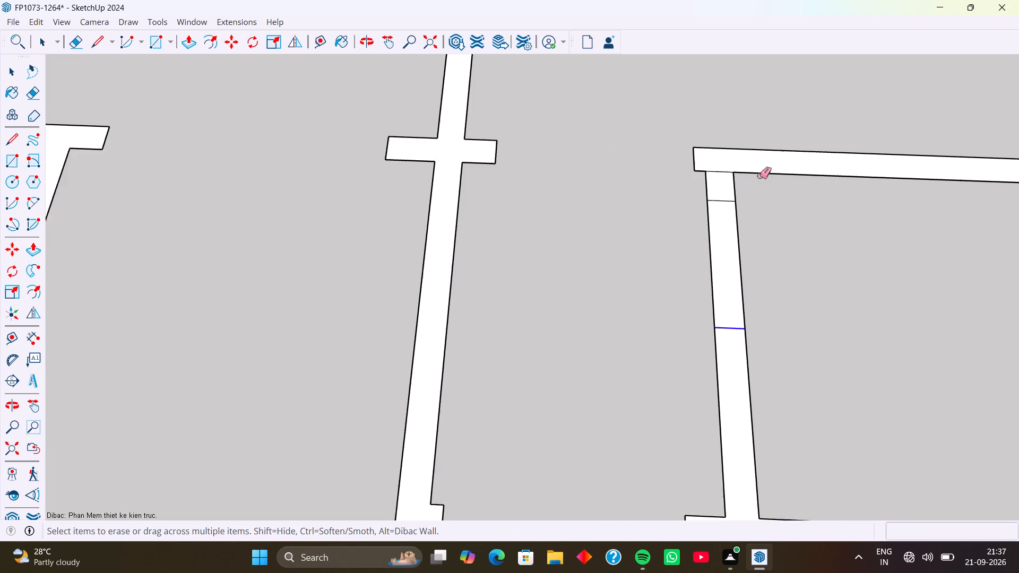
{"action": "scroll", "coordinate": [759, 176], "scroll_direction": "up", "scroll_amount": 2}
{"action": "left_click_drag", "start_coordinate": [706, 162], "coordinate": [702, 183]}
{"action": "left_click_drag", "start_coordinate": [749, 223], "coordinate": [646, 279]}
Draw a 5" line across the opposite room's short lengthwise partition where it meets the crosswise partition with the projecting end.
{"action": "scroll", "coordinate": [614, 284], "scroll_direction": "down", "scroll_amount": 5}
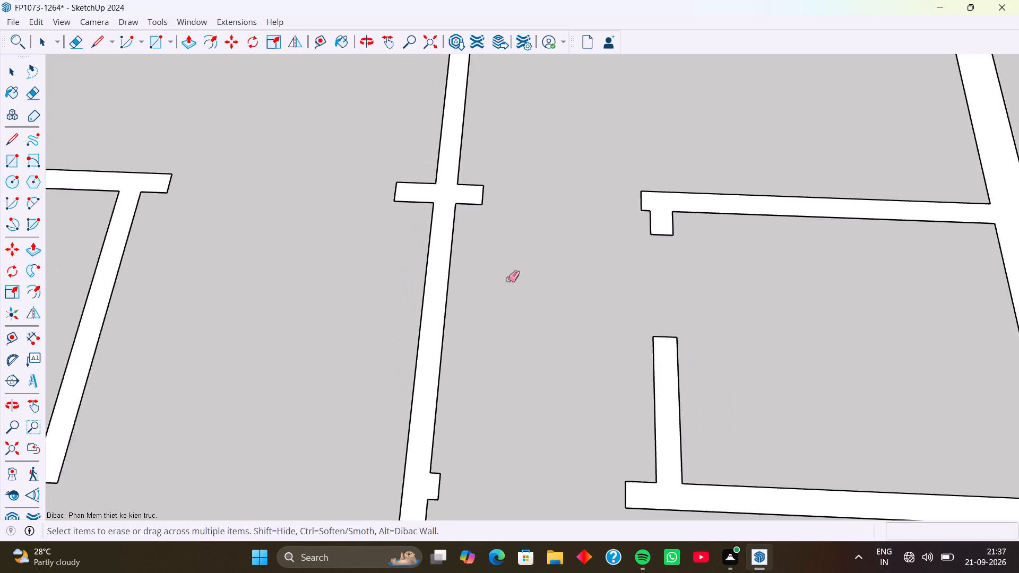
{"action": "scroll", "coordinate": [508, 279], "scroll_direction": "down", "scroll_amount": 4}
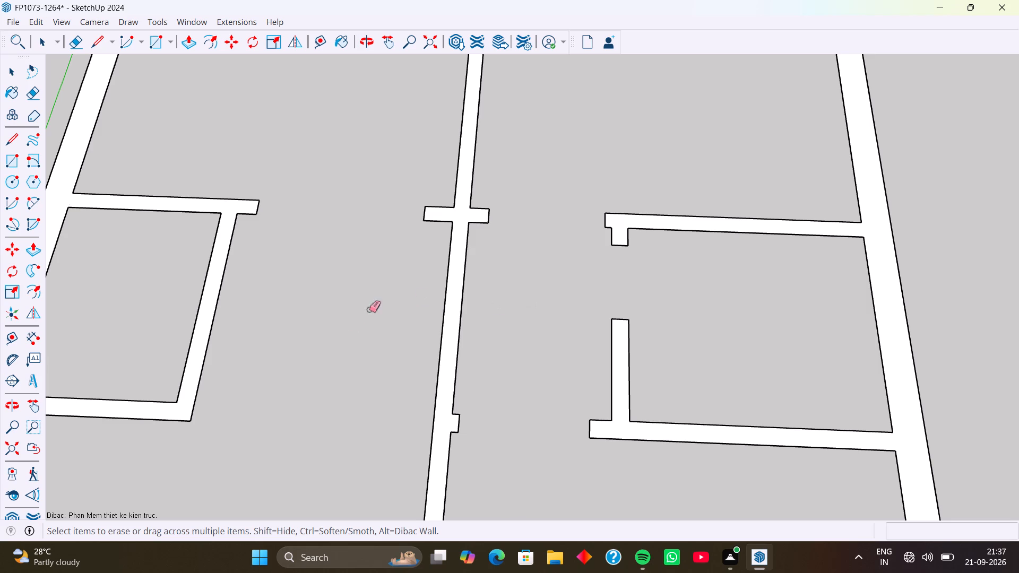
{"action": "middle_click_drag", "start_coordinate": [370, 385], "coordinate": [463, 320], "text": "shift"}
{"action": "middle_click_drag", "start_coordinate": [414, 342], "coordinate": [444, 333]}
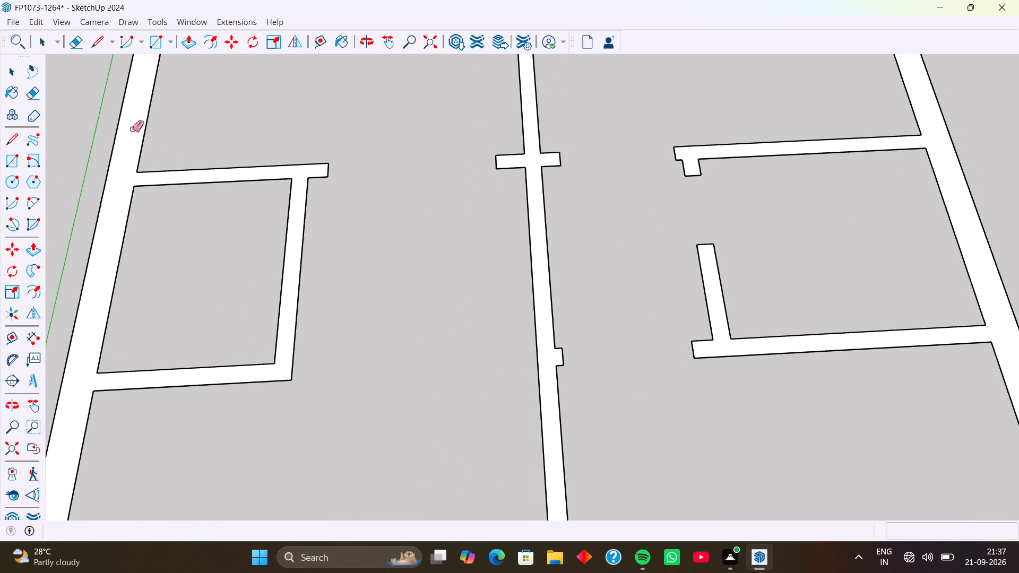
{"action": "left_click", "coordinate": [97, 37]}
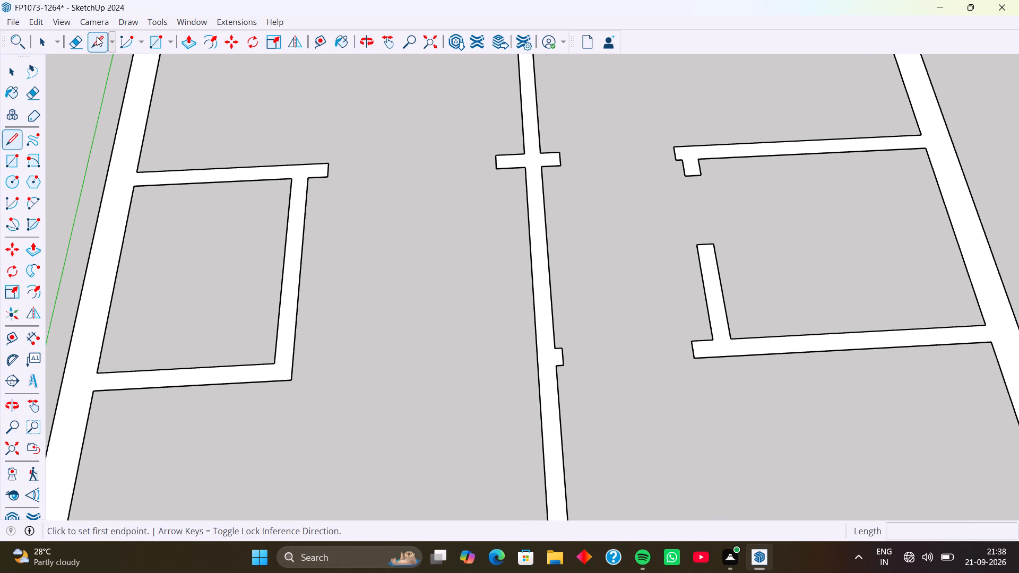
{"action": "scroll", "coordinate": [294, 181], "scroll_direction": "up", "scroll_amount": 6}
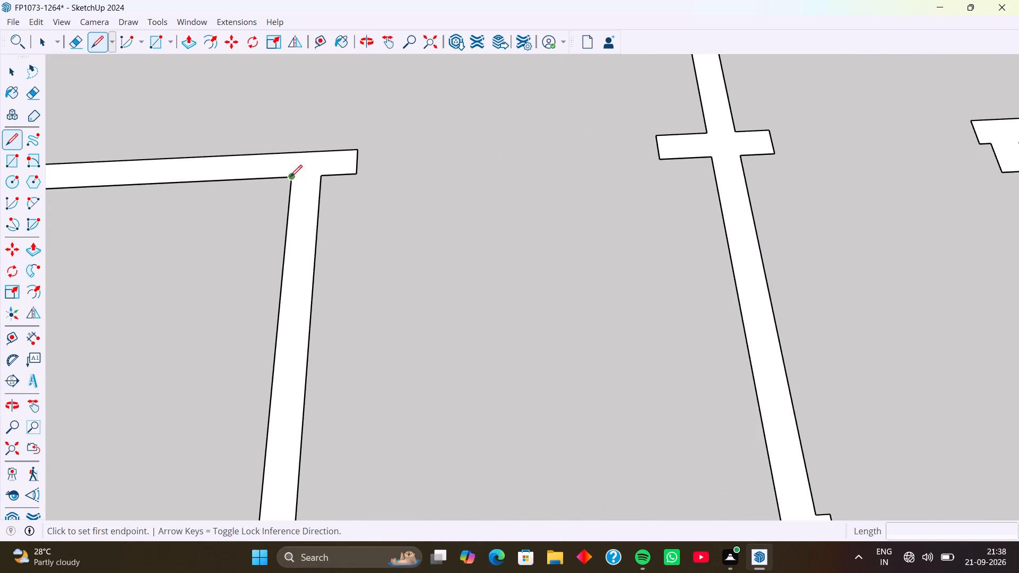
{"action": "left_click", "coordinate": [290, 177]}
{"action": "left_click", "coordinate": [318, 176]}
Copy this junction line 6" along the short lengthwise partition, and copy the resulting line 2' further in the same direction.
{"action": "left_click", "coordinate": [40, 44]}
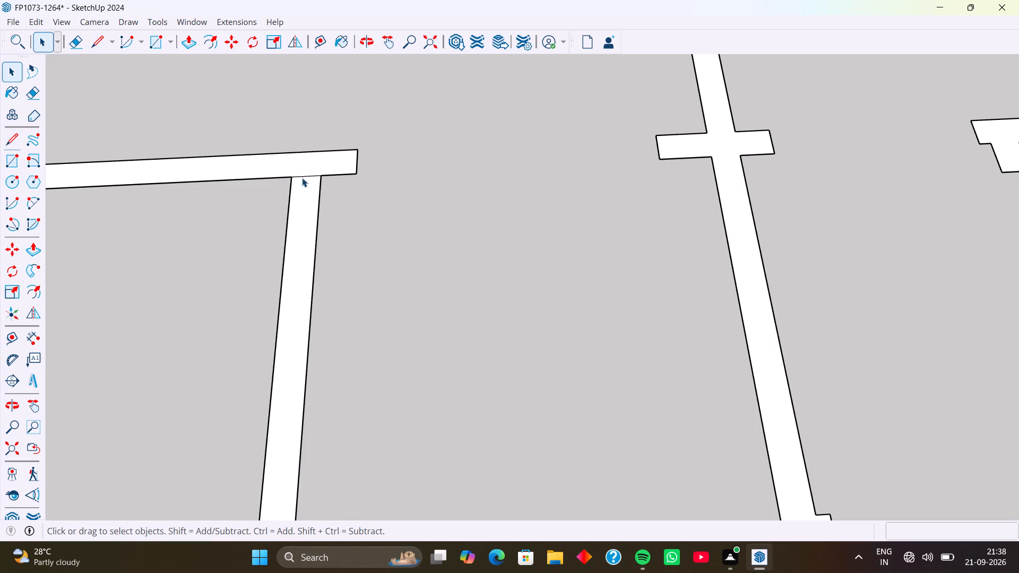
{"action": "left_click", "coordinate": [302, 177]}
{"action": "key", "text": "m"}
{"action": "left_click", "coordinate": [319, 176]}
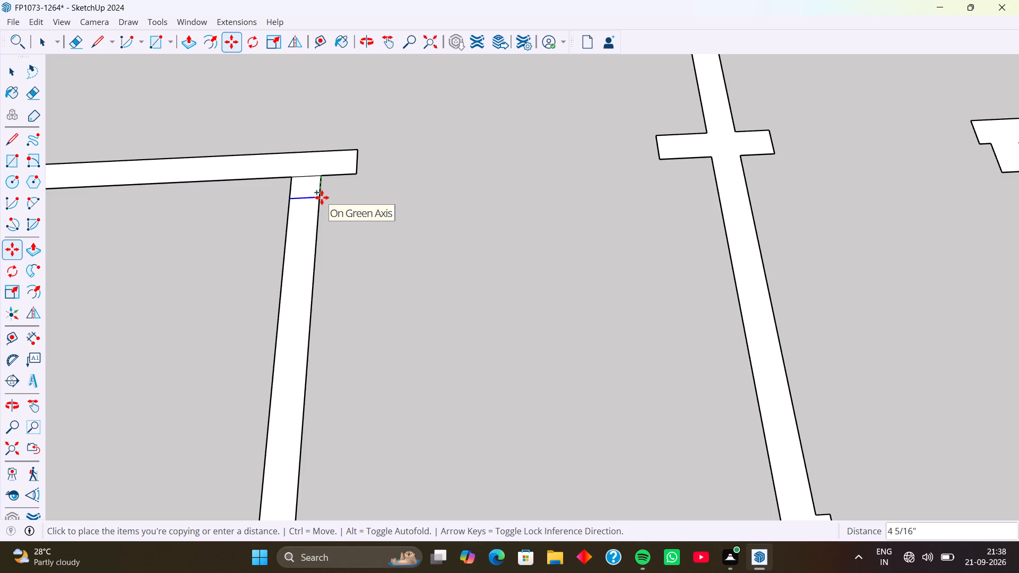
{"action": "key", "text": "6"}
{"action": "key", "text": "Return"}
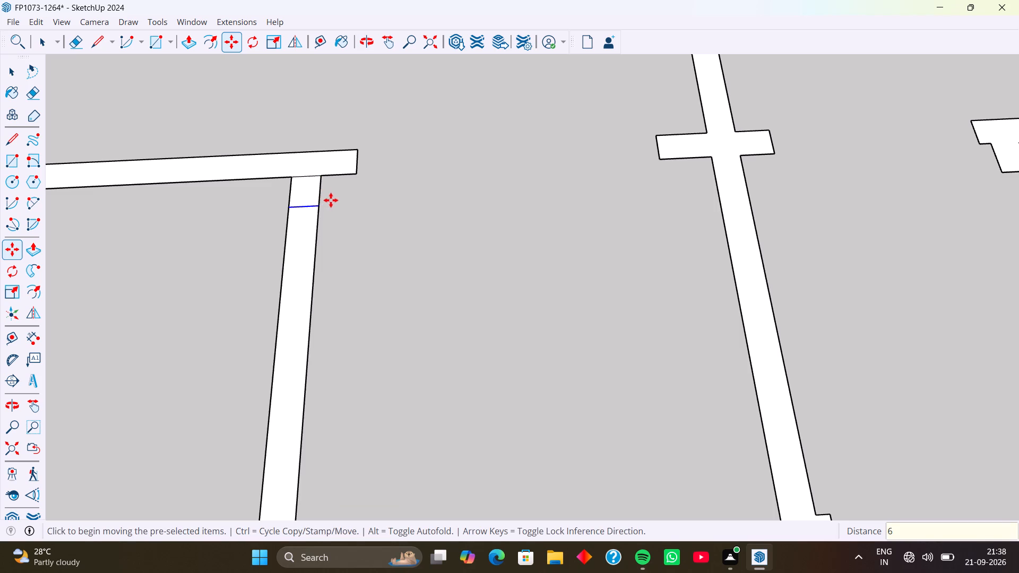
{"action": "left_click", "coordinate": [319, 205]}
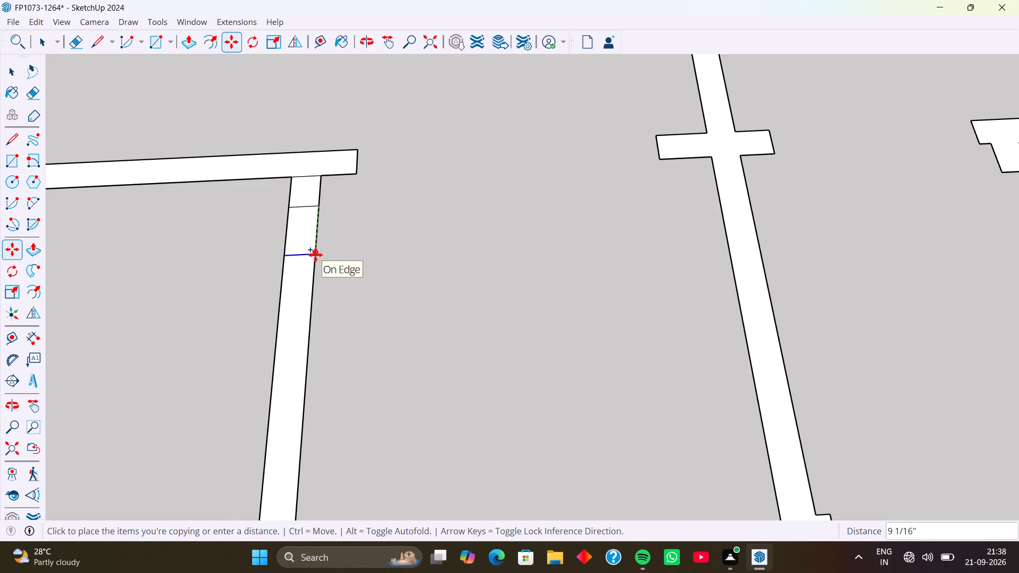
{"action": "type", "text": "2'"}
{"action": "key", "text": "Return"}
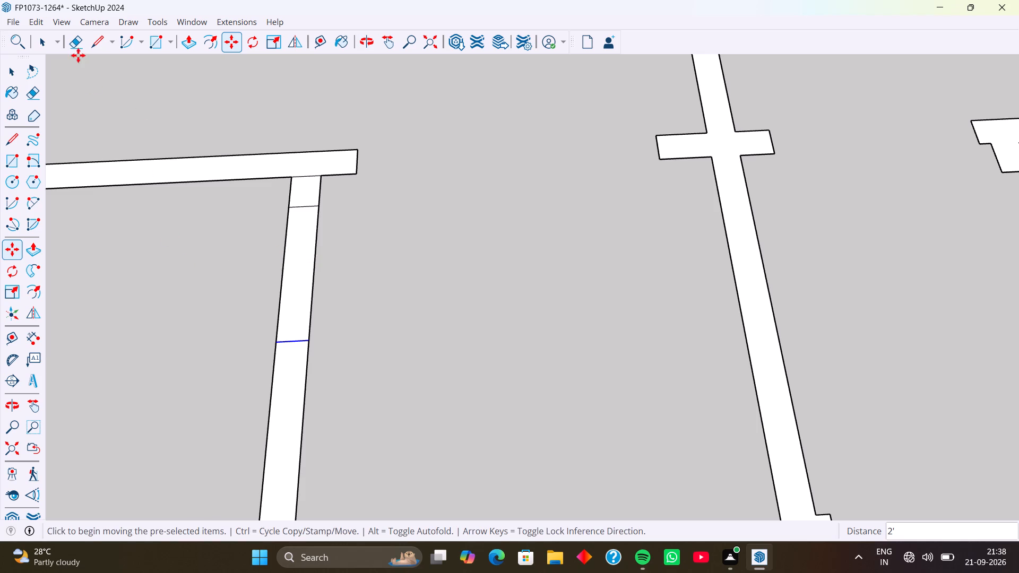
Erase the junction line and the wall edges between its two copies to open this room's 2' doorway.
{"action": "left_click", "coordinate": [75, 37]}
{"action": "left_click_drag", "start_coordinate": [310, 171], "coordinate": [310, 178]}
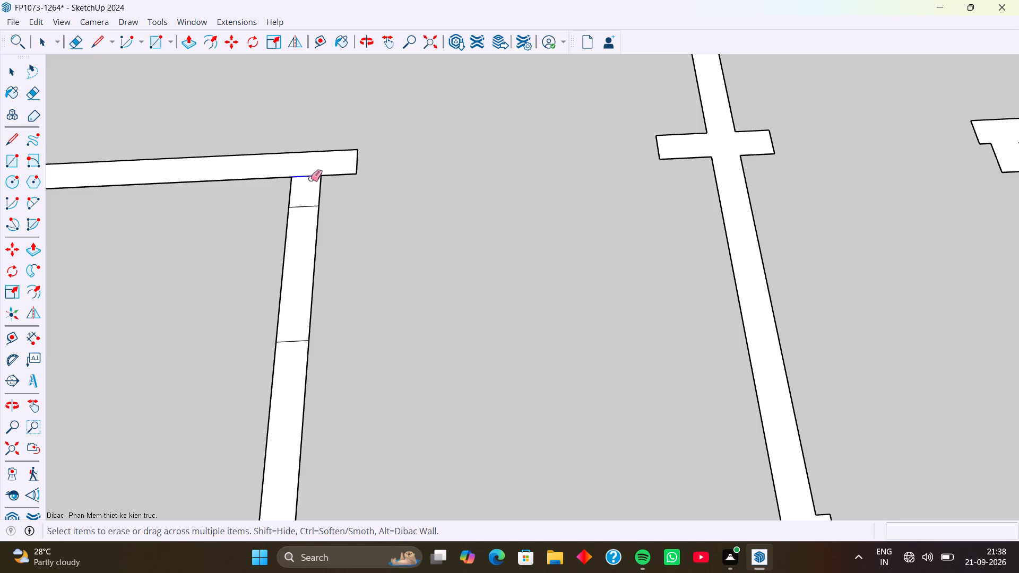
{"action": "left_click_drag", "start_coordinate": [272, 229], "coordinate": [371, 218]}
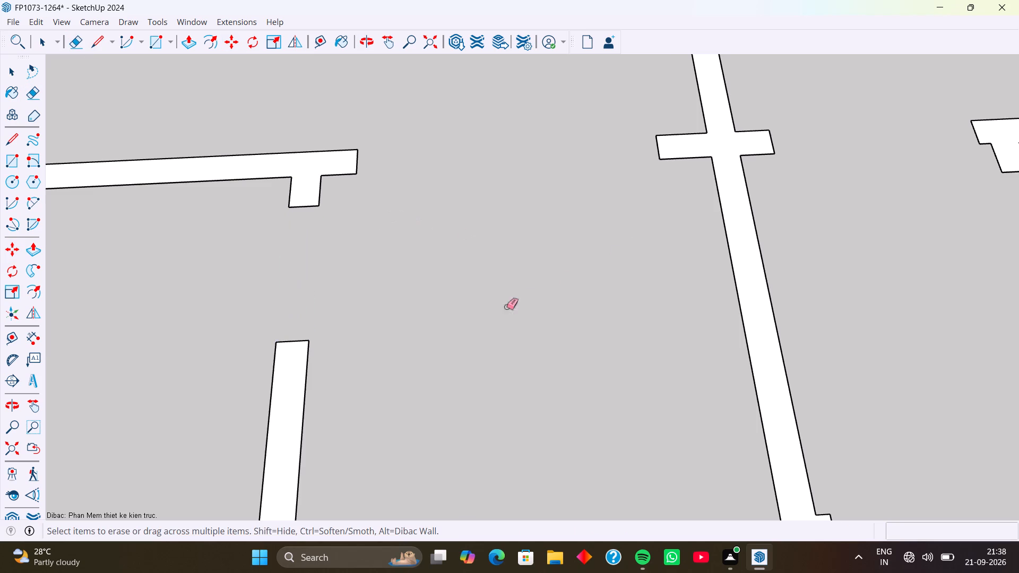
Draw two 5" lines across the middle lengthwise partition, at the short crosspiece and at the small stub, bounding the stretch between them.
{"action": "scroll", "coordinate": [483, 313], "scroll_direction": "down", "scroll_amount": 4}
{"action": "scroll", "coordinate": [372, 364], "scroll_direction": "down", "scroll_amount": 5}
{"action": "scroll", "coordinate": [477, 439], "scroll_direction": "down", "scroll_amount": 1}
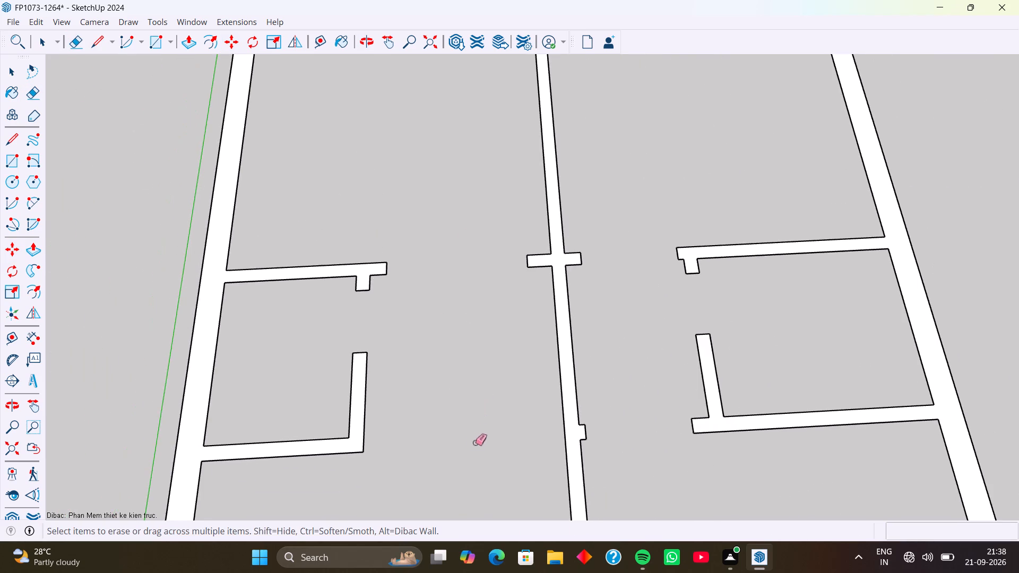
{"action": "middle_click_drag", "start_coordinate": [475, 442], "coordinate": [438, 293], "text": "shift"}
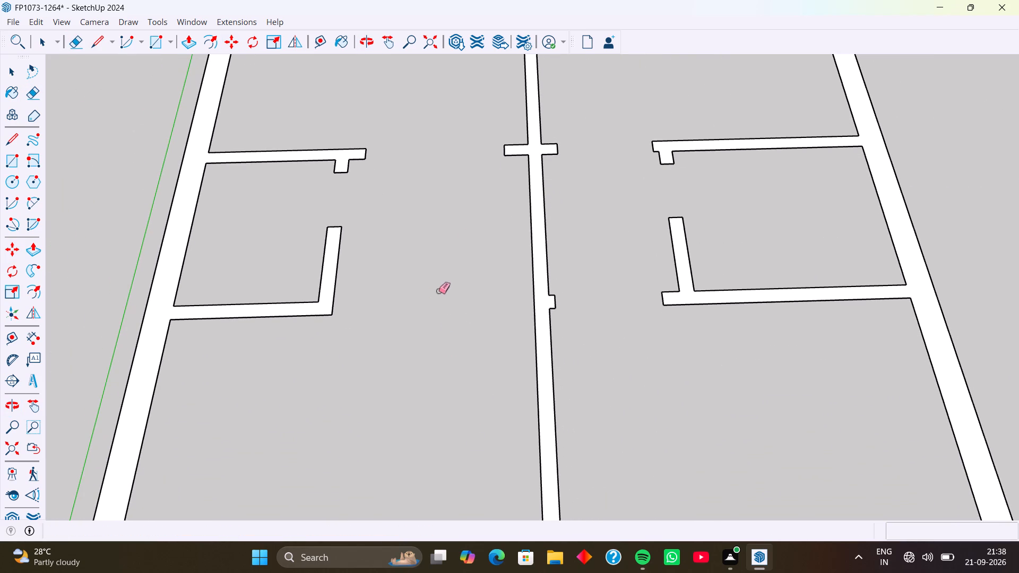
{"action": "middle_click_drag", "start_coordinate": [525, 238], "coordinate": [521, 291]}
{"action": "scroll", "coordinate": [505, 168], "scroll_direction": "up", "scroll_amount": 3}
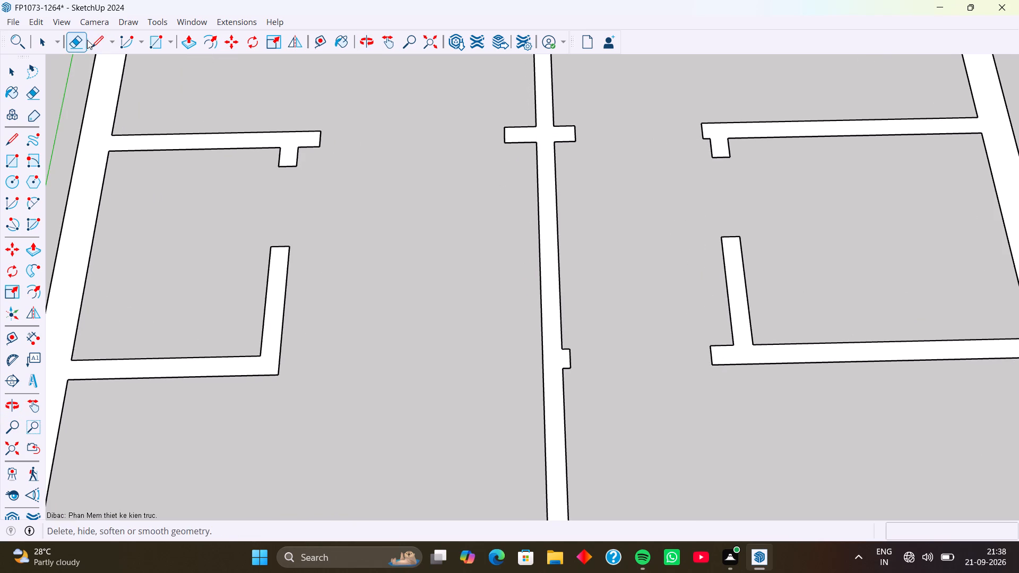
{"action": "left_click", "coordinate": [98, 40]}
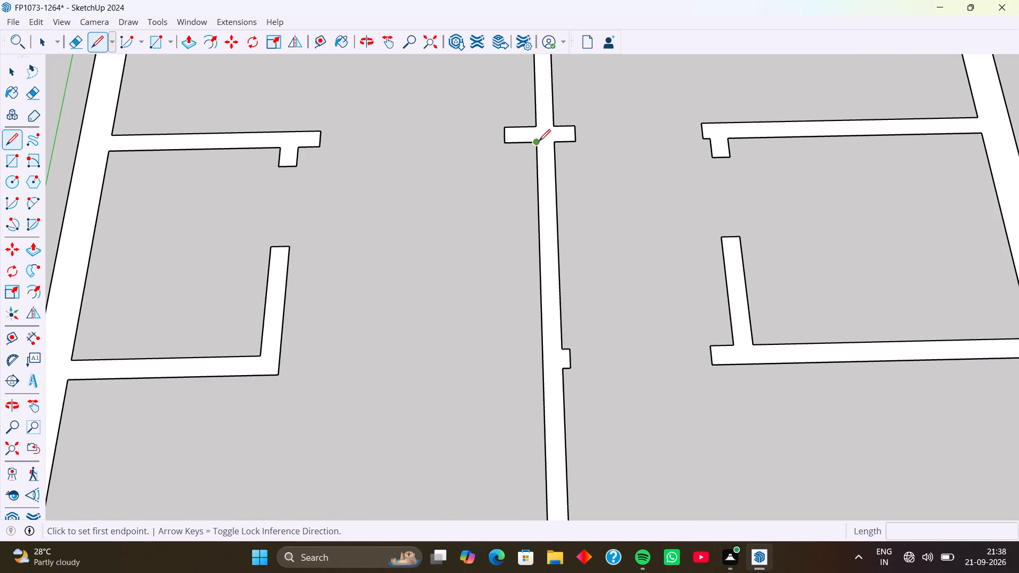
{"action": "left_click", "coordinate": [539, 141]}
{"action": "left_click", "coordinate": [554, 142]}
{"action": "left_click", "coordinate": [560, 352]}
{"action": "left_click", "coordinate": [547, 352]}
Erase the middle partition's wall edges between the crosspiece and the stub to open the passage.
{"action": "left_click", "coordinate": [75, 43]}
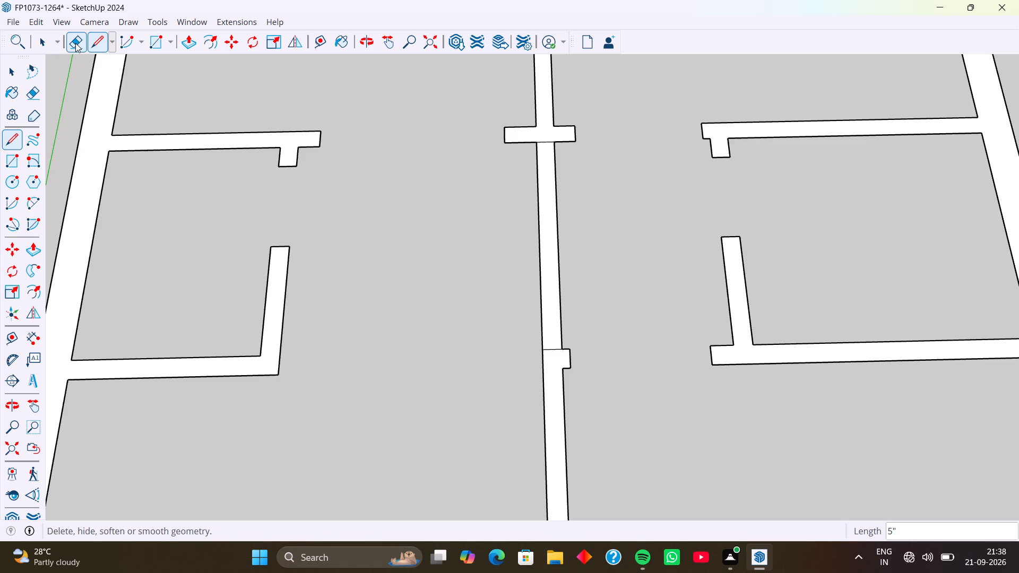
{"action": "left_click_drag", "start_coordinate": [421, 198], "coordinate": [587, 209]}
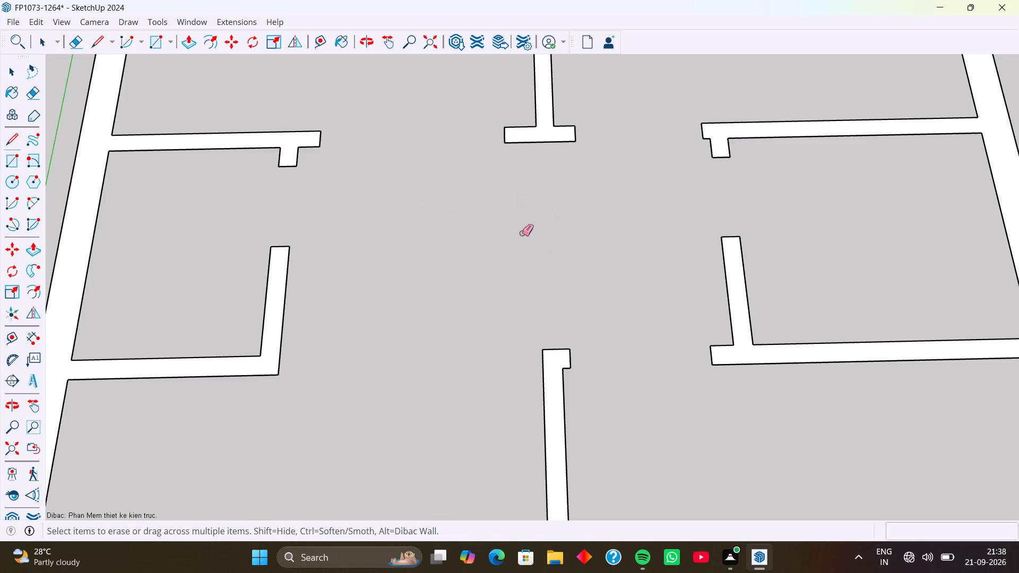
Draw a 5" line across the full-width crosswise partition at its junction with the middle partition, on the side nearer the green axis.
{"action": "scroll", "coordinate": [476, 268], "scroll_direction": "down", "scroll_amount": 4}
{"action": "middle_click_drag", "start_coordinate": [478, 325], "coordinate": [496, 162]}
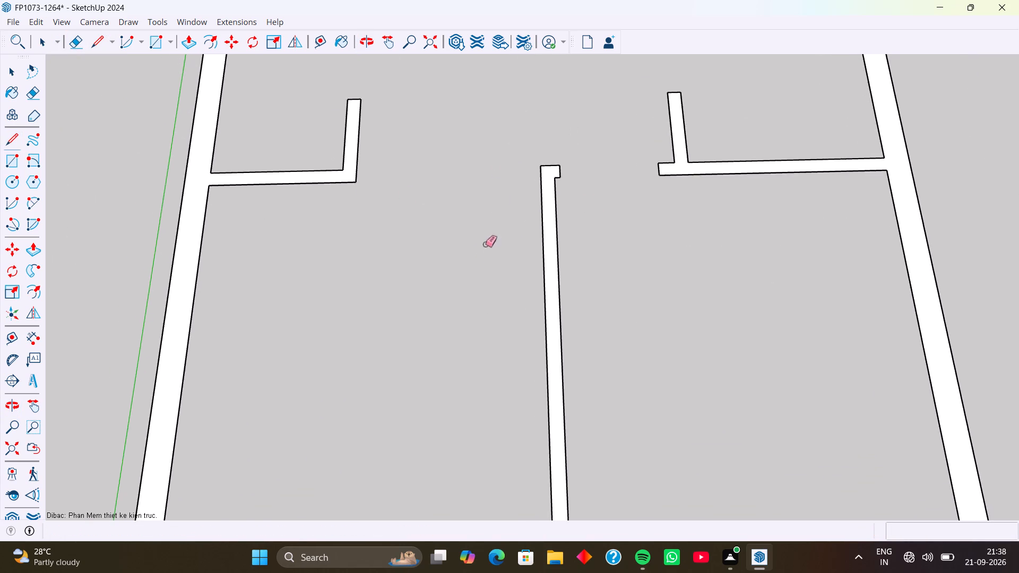
{"action": "scroll", "coordinate": [485, 244], "scroll_direction": "down", "scroll_amount": 4}
{"action": "middle_click_drag", "start_coordinate": [495, 344], "coordinate": [491, 211]}
{"action": "scroll", "coordinate": [495, 250], "scroll_direction": "down", "scroll_amount": 4}
{"action": "middle_click_drag", "start_coordinate": [484, 294], "coordinate": [473, 232], "text": "shift"}
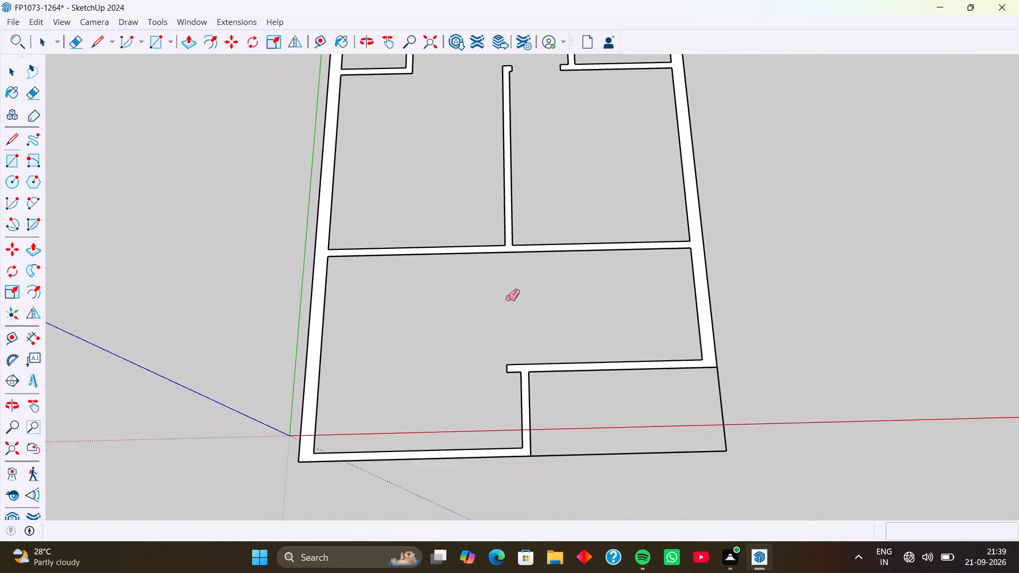
{"action": "middle_click_drag", "start_coordinate": [503, 302], "coordinate": [489, 317]}
{"action": "scroll", "coordinate": [495, 267], "scroll_direction": "up", "scroll_amount": 10}
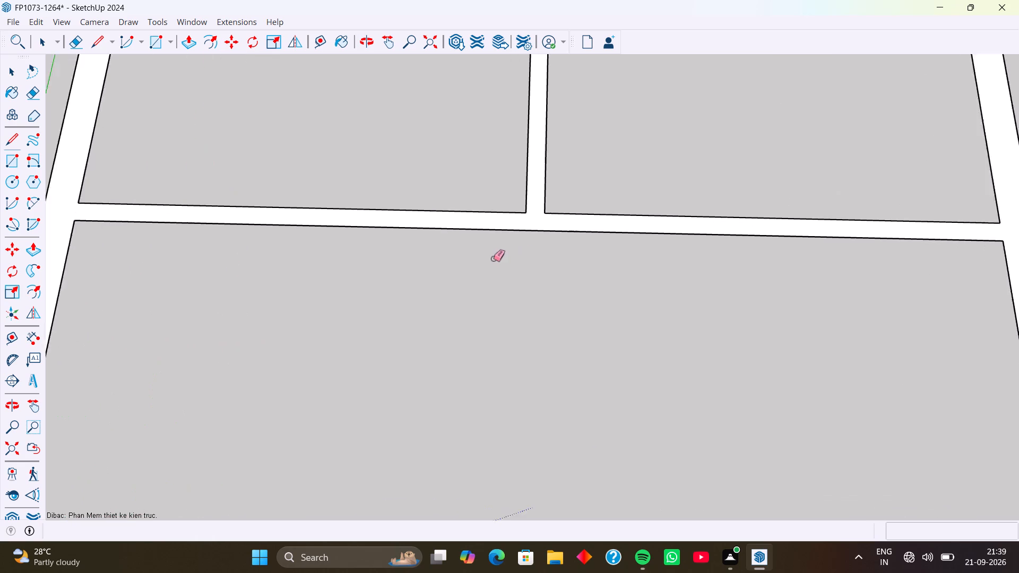
{"action": "scroll", "coordinate": [493, 258], "scroll_direction": "up", "scroll_amount": 2}
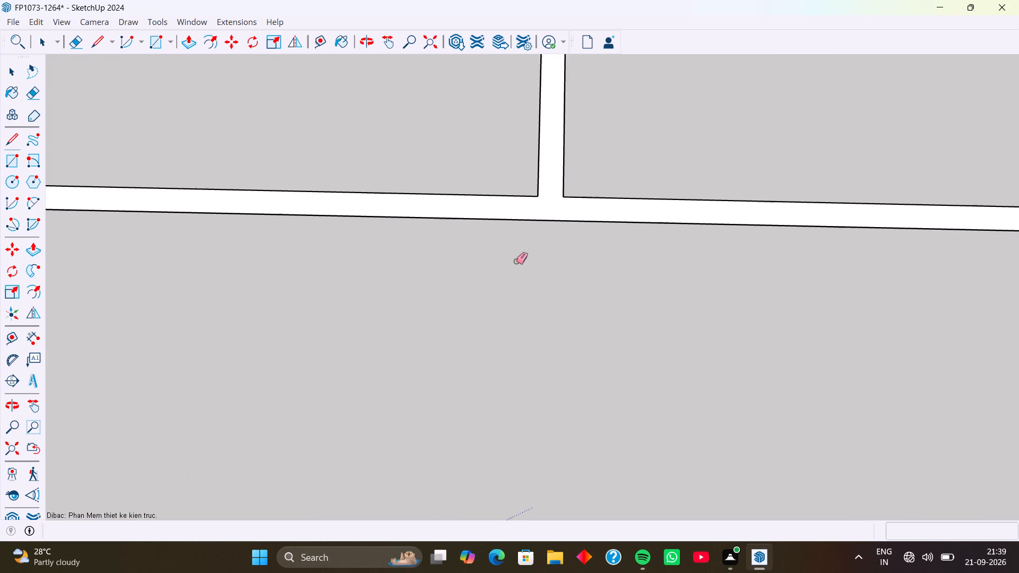
{"action": "scroll", "coordinate": [516, 261], "scroll_direction": "down", "scroll_amount": 4}
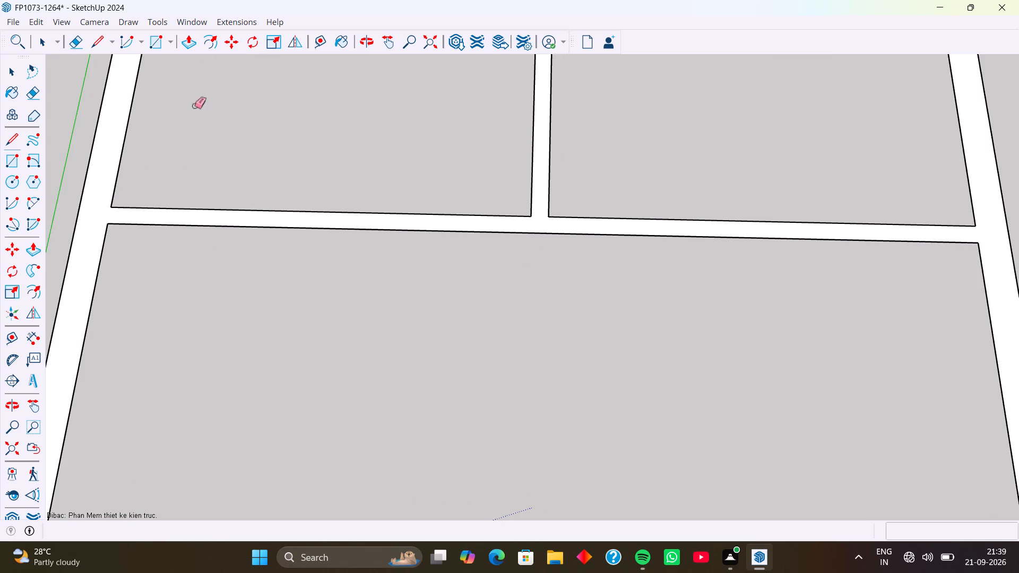
{"action": "left_click", "coordinate": [101, 43]}
{"action": "scroll", "coordinate": [539, 213], "scroll_direction": "up", "scroll_amount": 5}
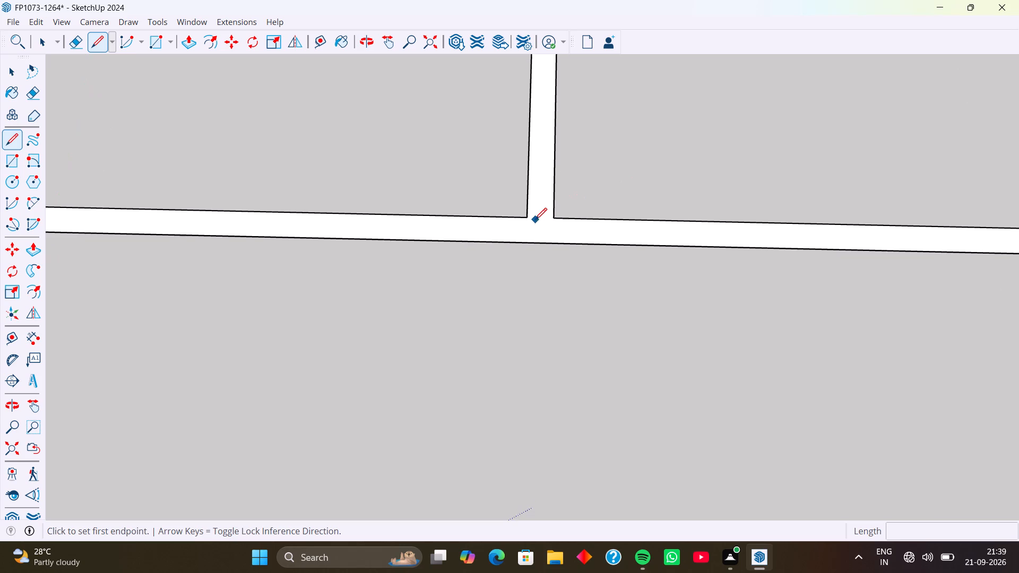
{"action": "scroll", "coordinate": [535, 220], "scroll_direction": "up", "scroll_amount": 1}
{"action": "left_click", "coordinate": [524, 220]}
{"action": "left_click", "coordinate": [526, 246]}
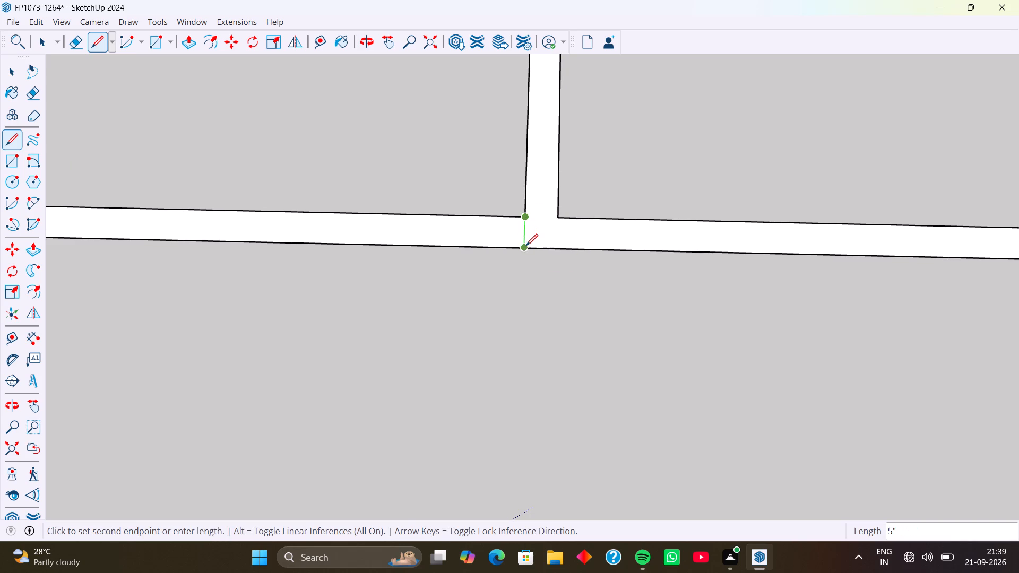
Copy the junction line 9" along the crosswise partition toward the green axis, and copy that line a further 3'.
{"action": "key", "text": "space"}
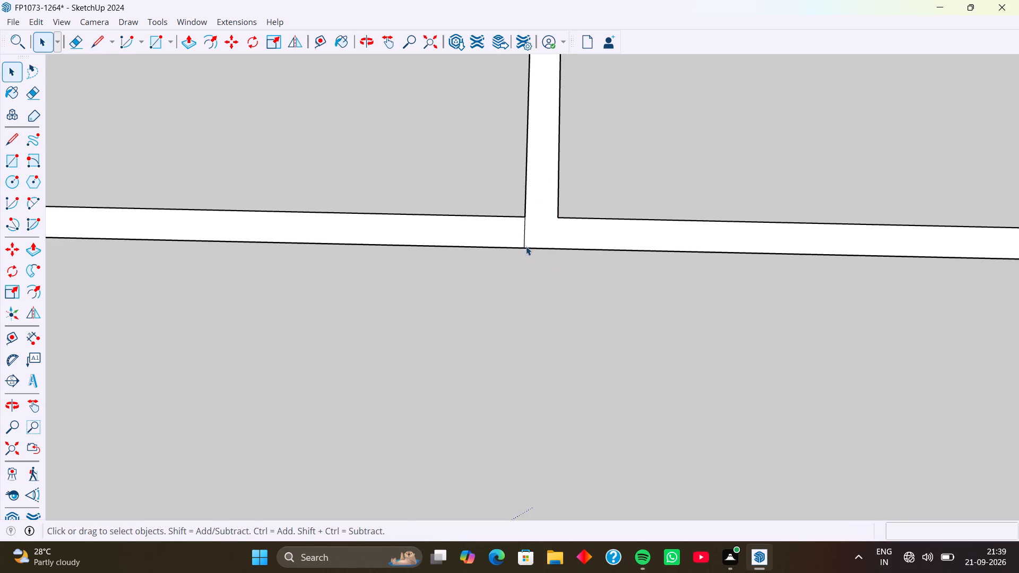
{"action": "left_click", "coordinate": [524, 239]}
{"action": "key", "text": "m"}
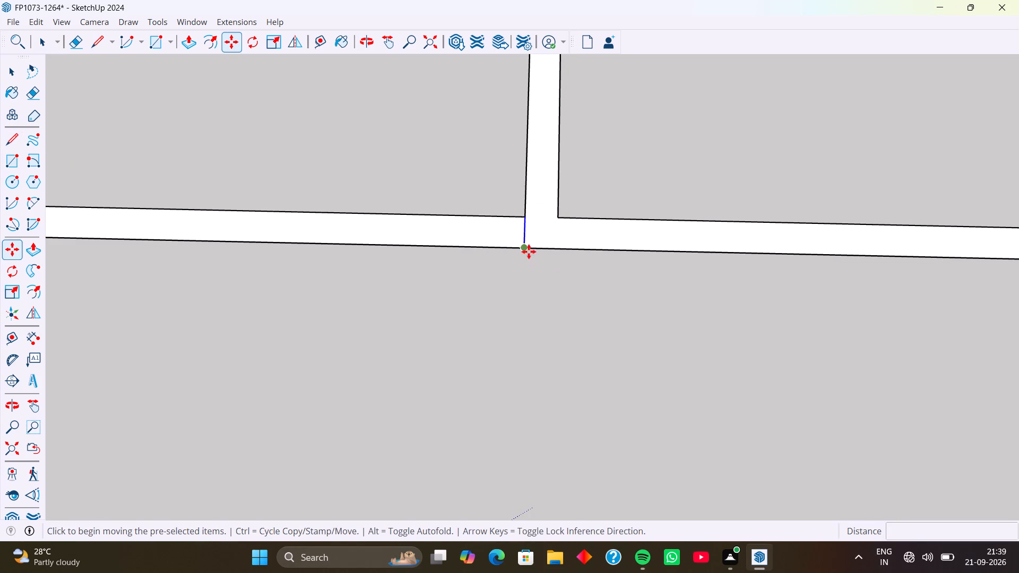
{"action": "left_click", "coordinate": [524, 247]}
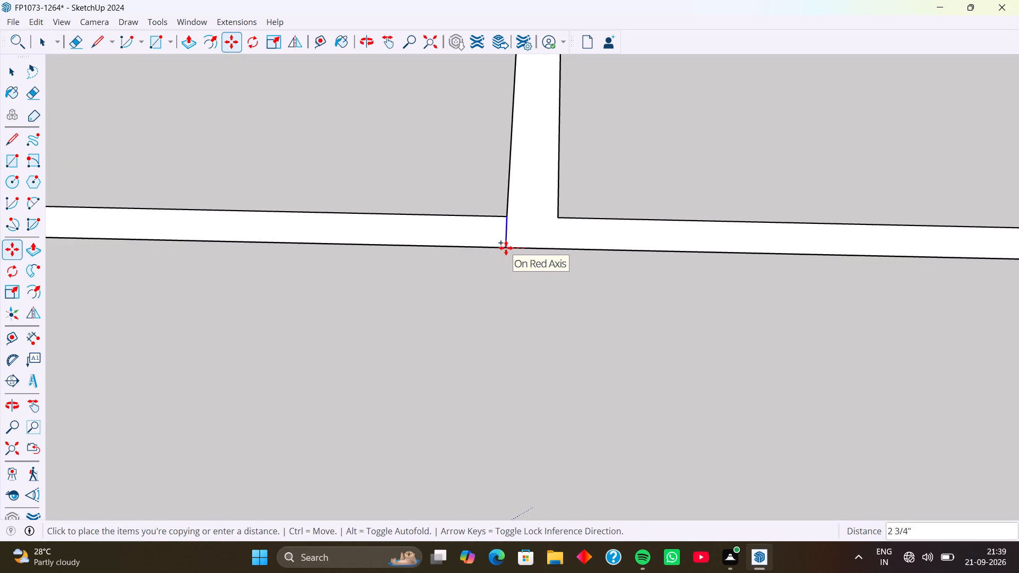
{"action": "key", "text": "9"}
{"action": "key", "text": "Return"}
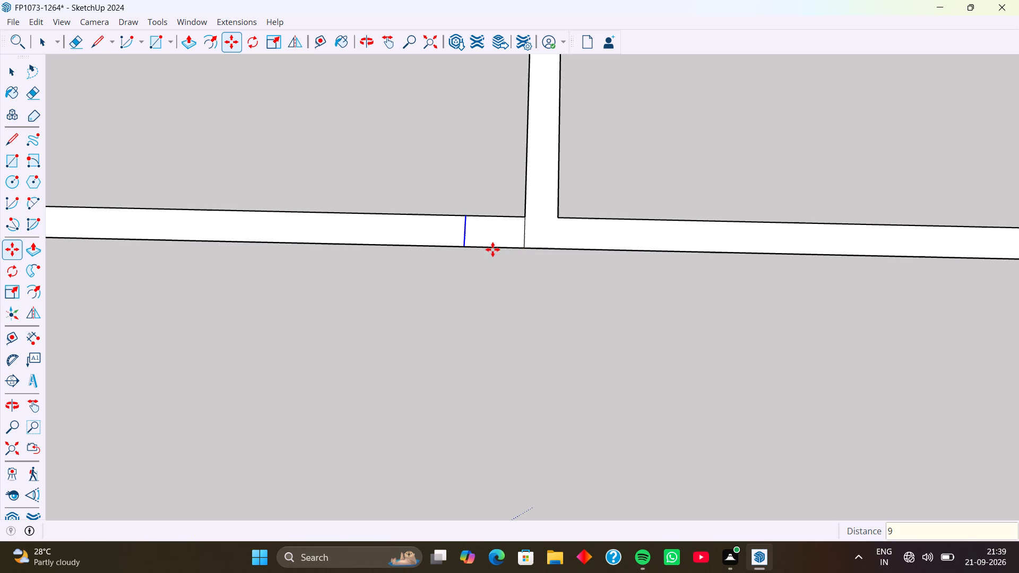
{"action": "left_click", "coordinate": [464, 247]}
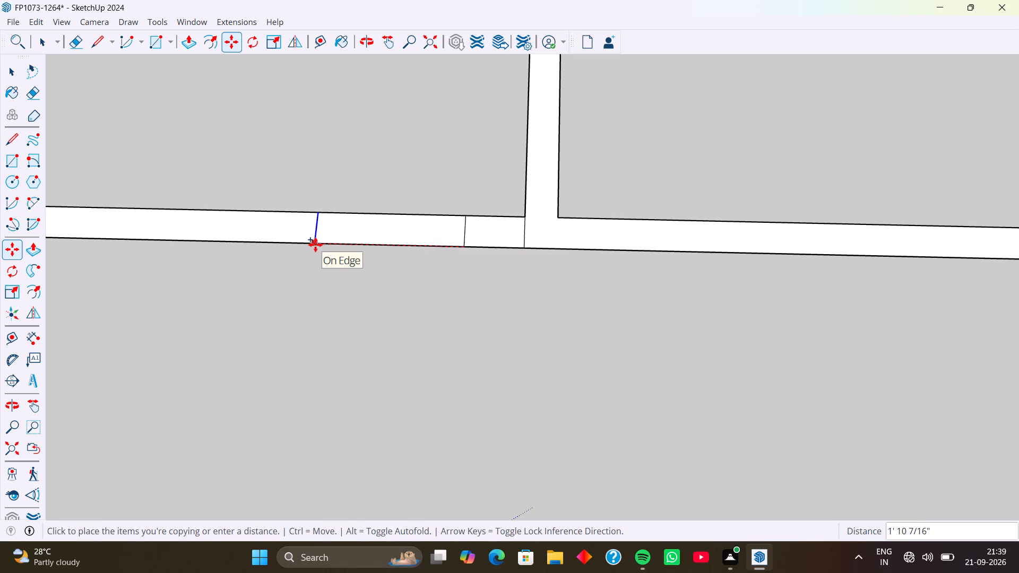
{"action": "key", "text": "Right"}
{"action": "type", "text": "3'"}
{"action": "key", "text": "Return"}
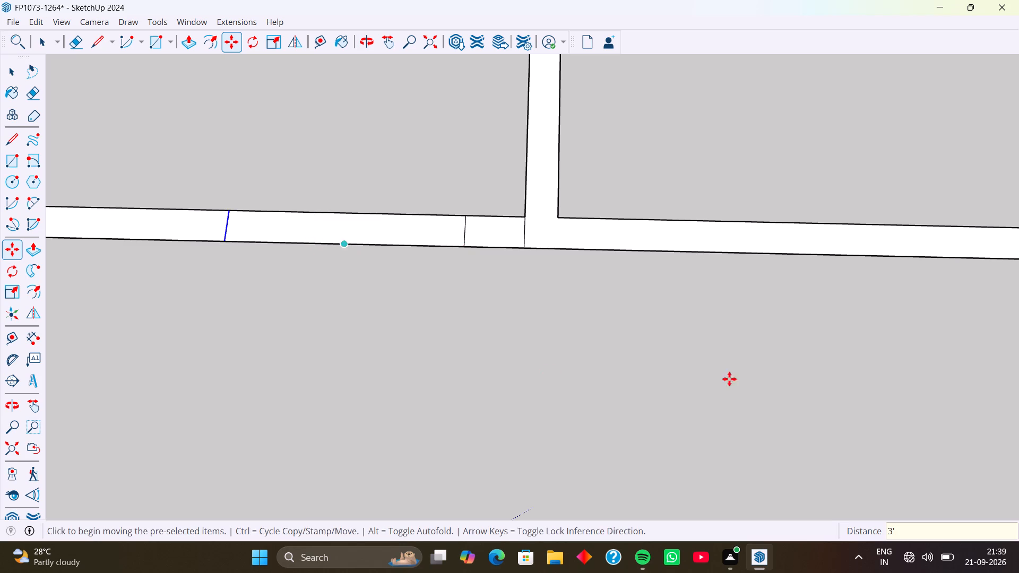
Erase the wall edges between the two copies and the original junction line to open a 3' doorway in the crosswise partition.
{"action": "left_click", "coordinate": [78, 47]}
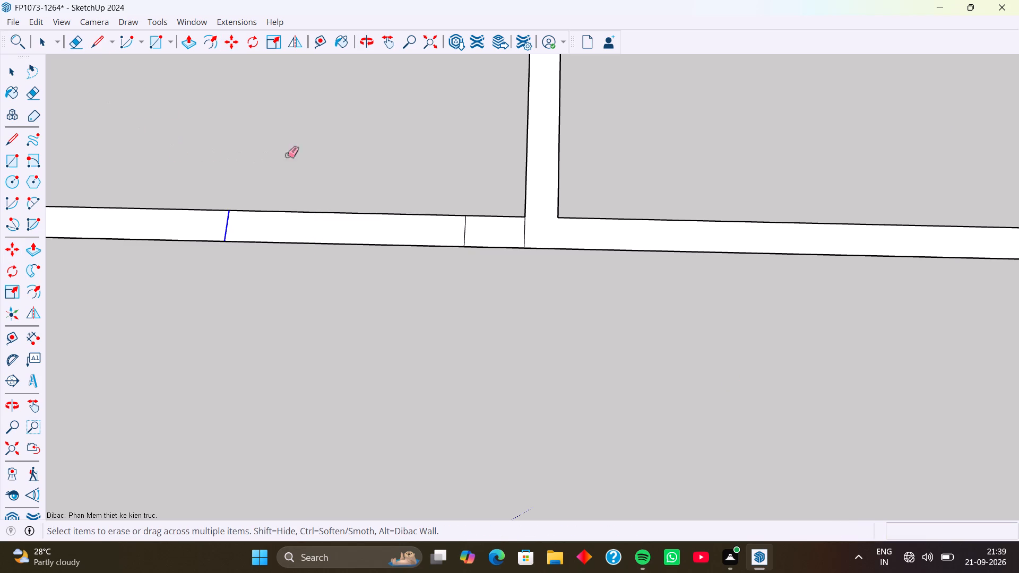
{"action": "left_click_drag", "start_coordinate": [368, 178], "coordinate": [386, 295]}
{"action": "left_click_drag", "start_coordinate": [547, 231], "coordinate": [521, 236]}
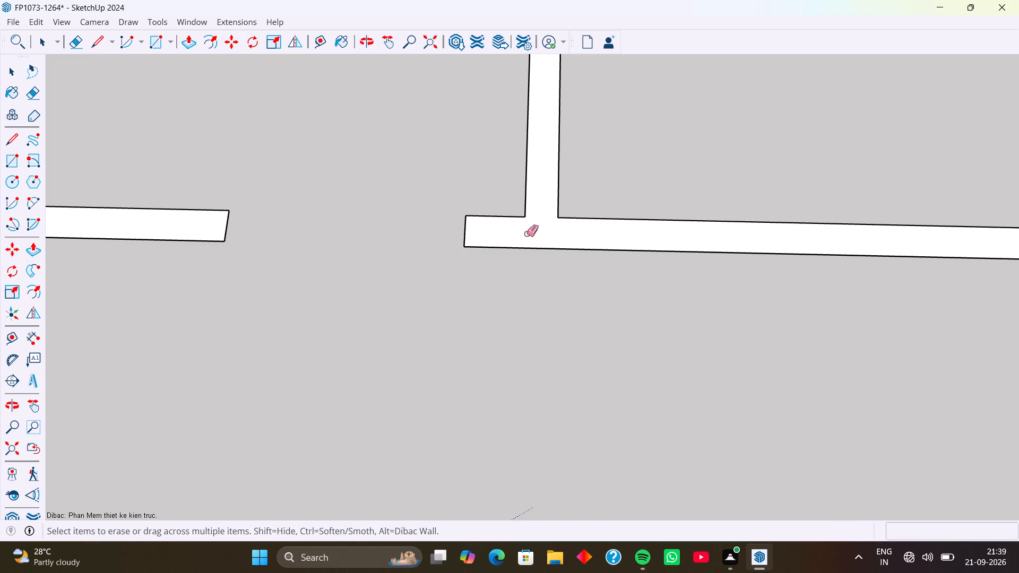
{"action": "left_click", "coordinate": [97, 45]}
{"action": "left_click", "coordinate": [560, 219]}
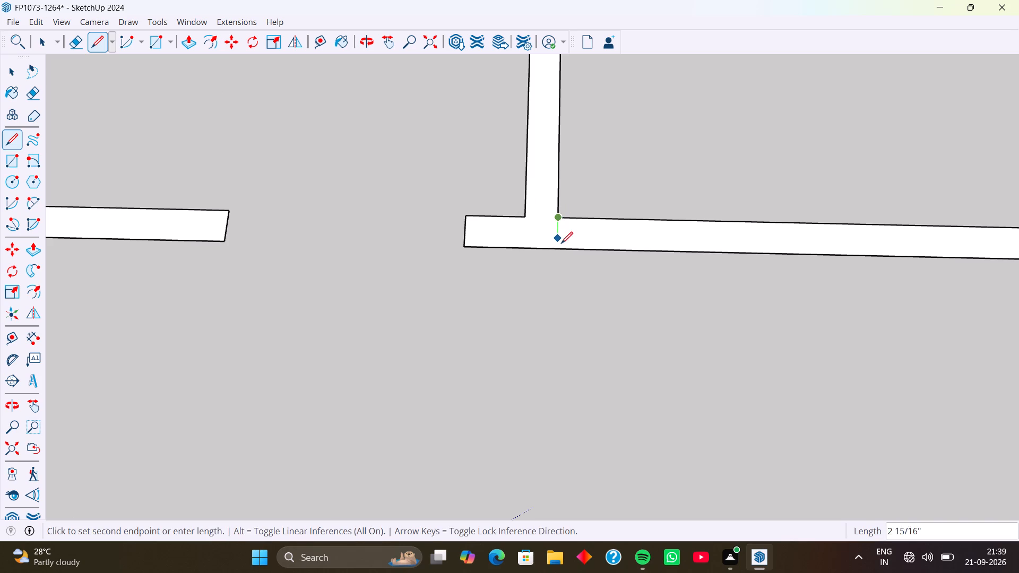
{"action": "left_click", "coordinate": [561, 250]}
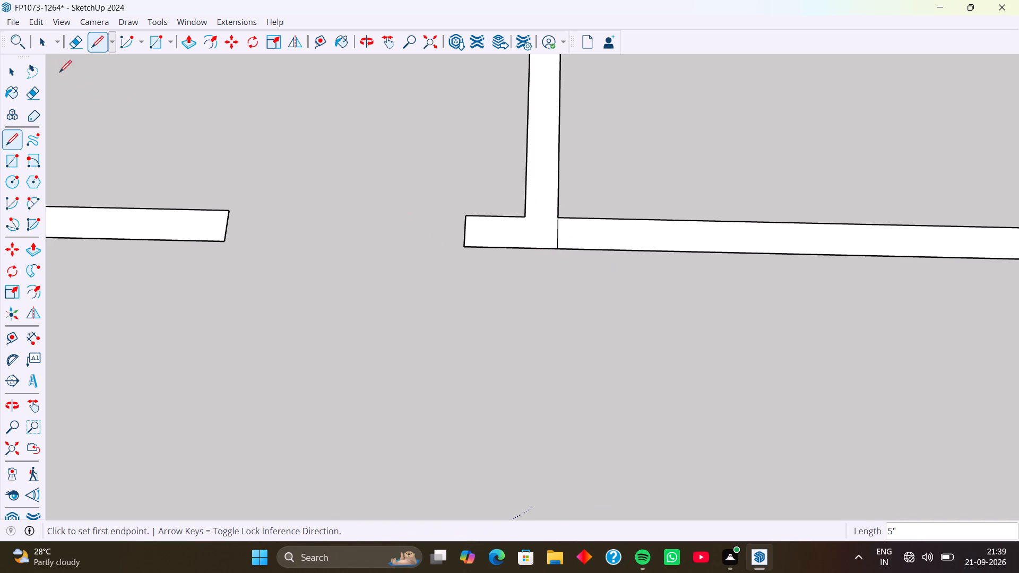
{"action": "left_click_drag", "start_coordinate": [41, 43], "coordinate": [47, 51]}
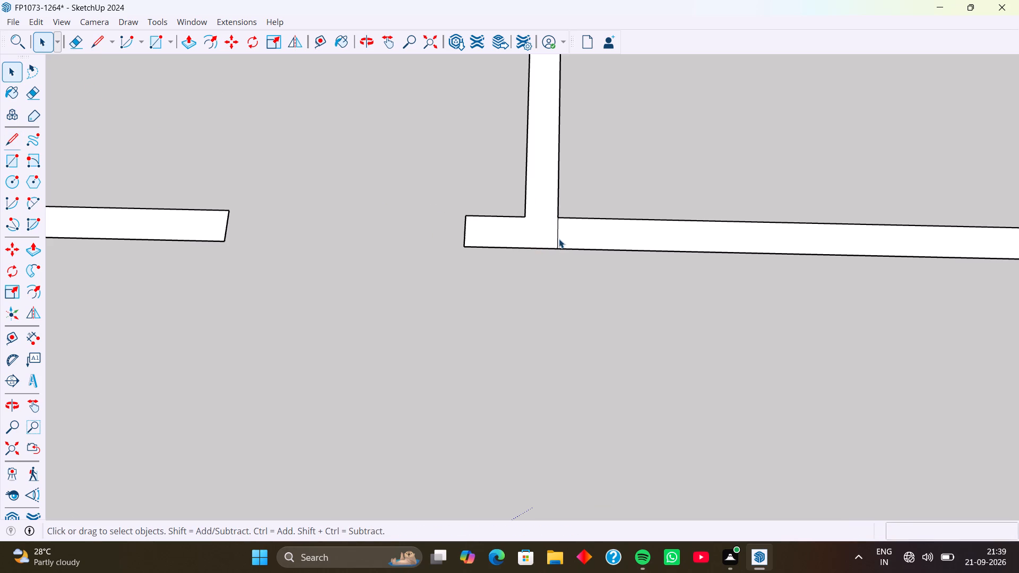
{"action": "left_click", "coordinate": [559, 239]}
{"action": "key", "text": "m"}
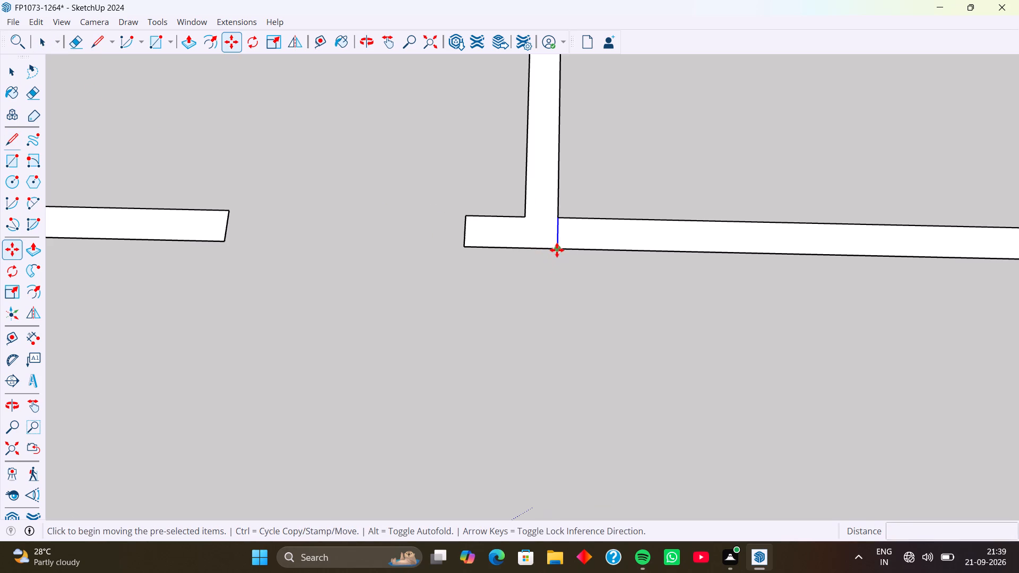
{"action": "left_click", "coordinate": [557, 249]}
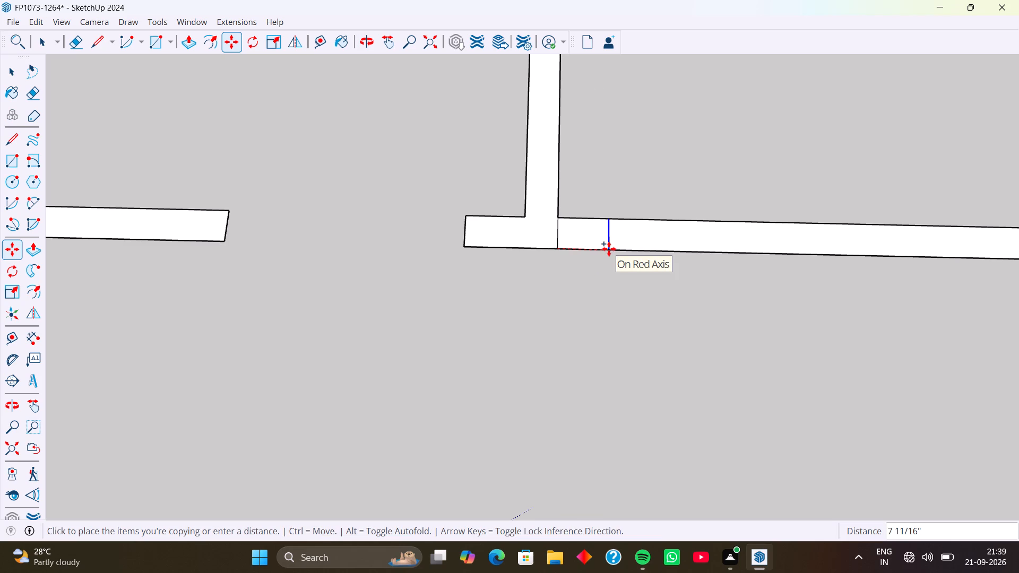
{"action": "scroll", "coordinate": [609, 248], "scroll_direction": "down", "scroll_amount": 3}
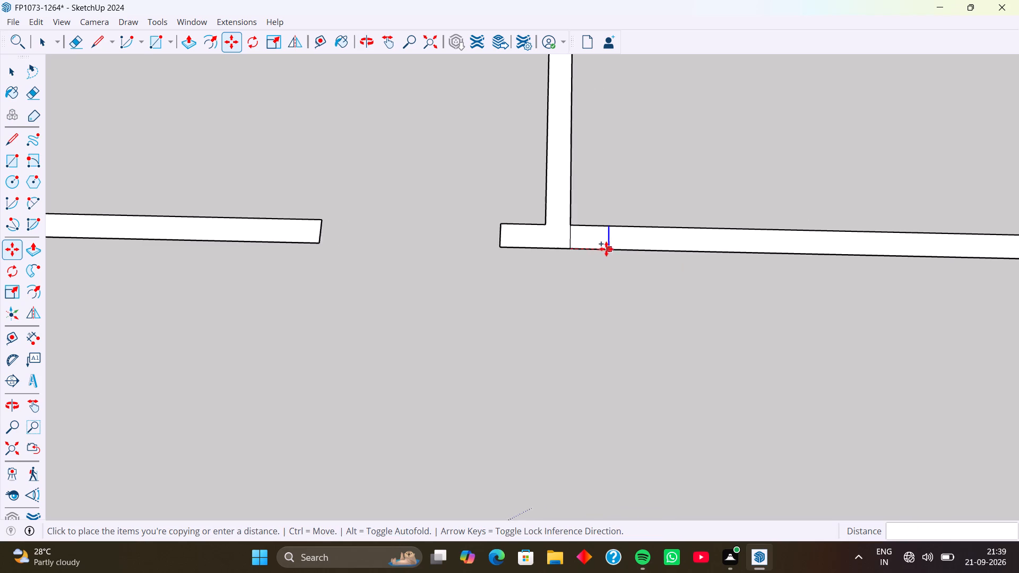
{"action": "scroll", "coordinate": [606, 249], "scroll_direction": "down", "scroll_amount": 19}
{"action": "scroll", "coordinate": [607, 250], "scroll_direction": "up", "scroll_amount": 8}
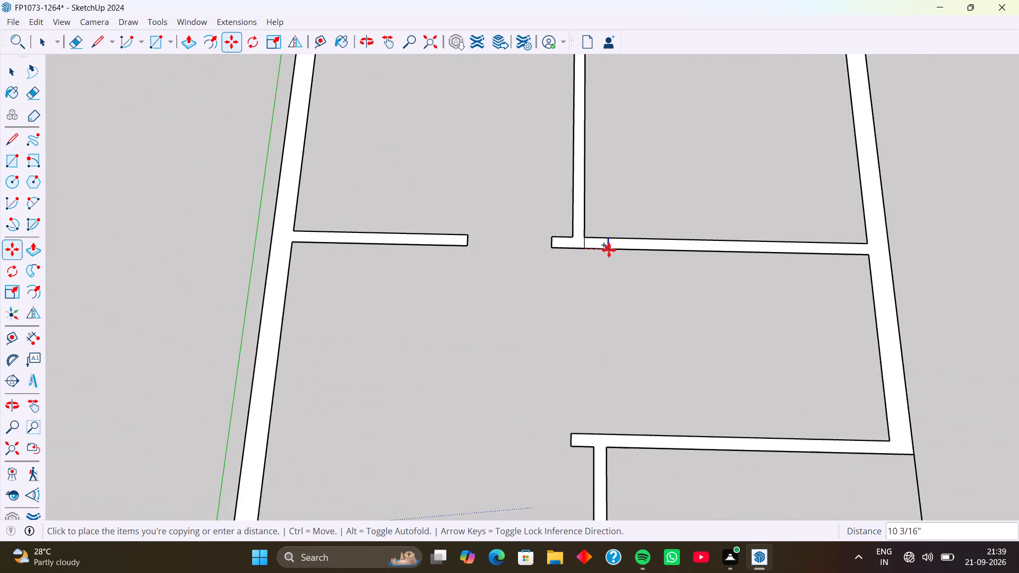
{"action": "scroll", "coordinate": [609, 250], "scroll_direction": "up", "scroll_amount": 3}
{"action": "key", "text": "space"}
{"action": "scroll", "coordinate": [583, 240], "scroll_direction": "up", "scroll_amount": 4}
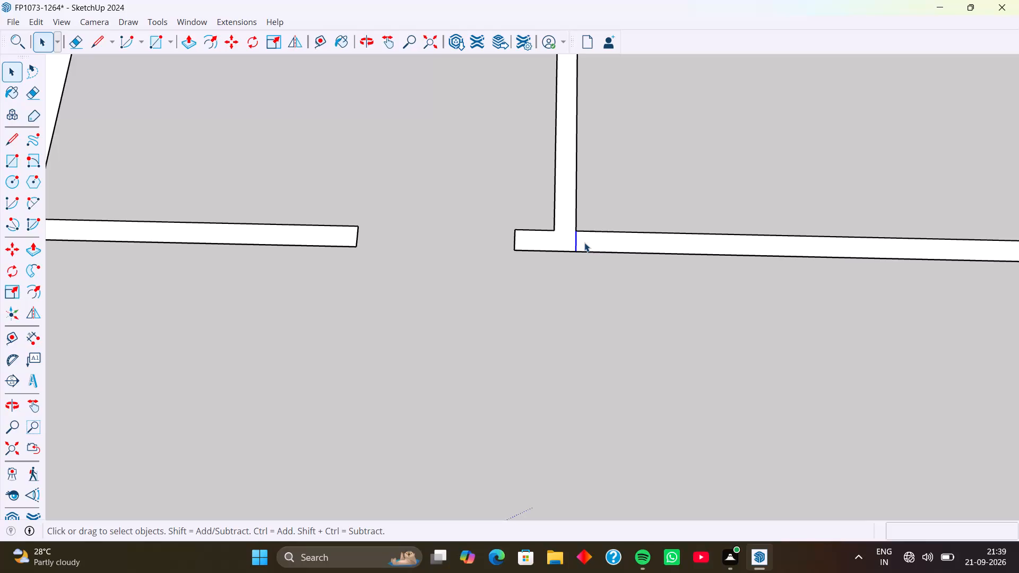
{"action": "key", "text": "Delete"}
Draw a 5" line across the front wall at the inner corner where it meets the short wall beside the recessed front corner.
{"action": "scroll", "coordinate": [558, 263], "scroll_direction": "down", "scroll_amount": 13}
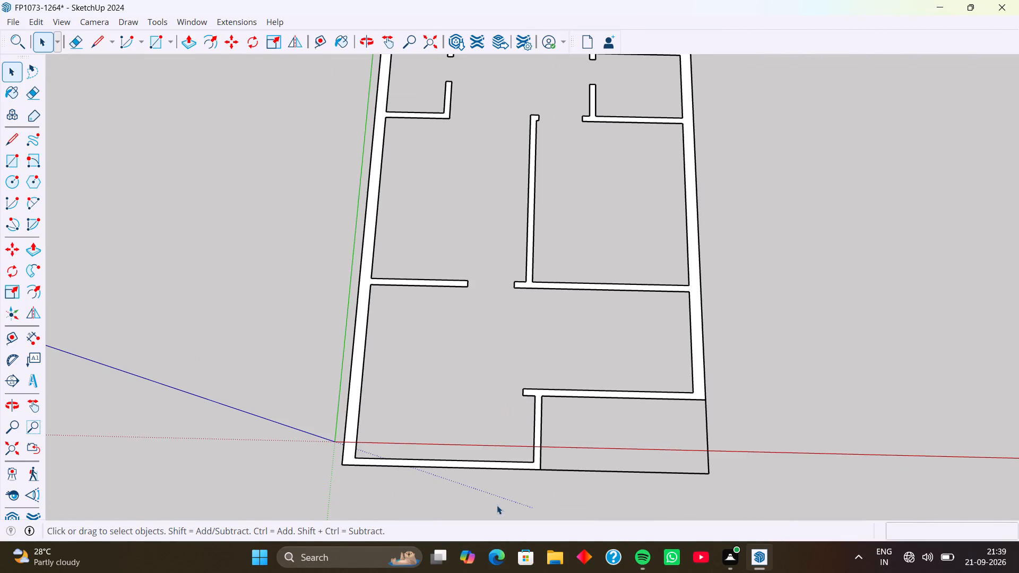
{"action": "middle_click_drag", "start_coordinate": [503, 435], "coordinate": [477, 323], "text": "shift"}
{"action": "scroll", "coordinate": [507, 399], "scroll_direction": "up", "scroll_amount": 2}
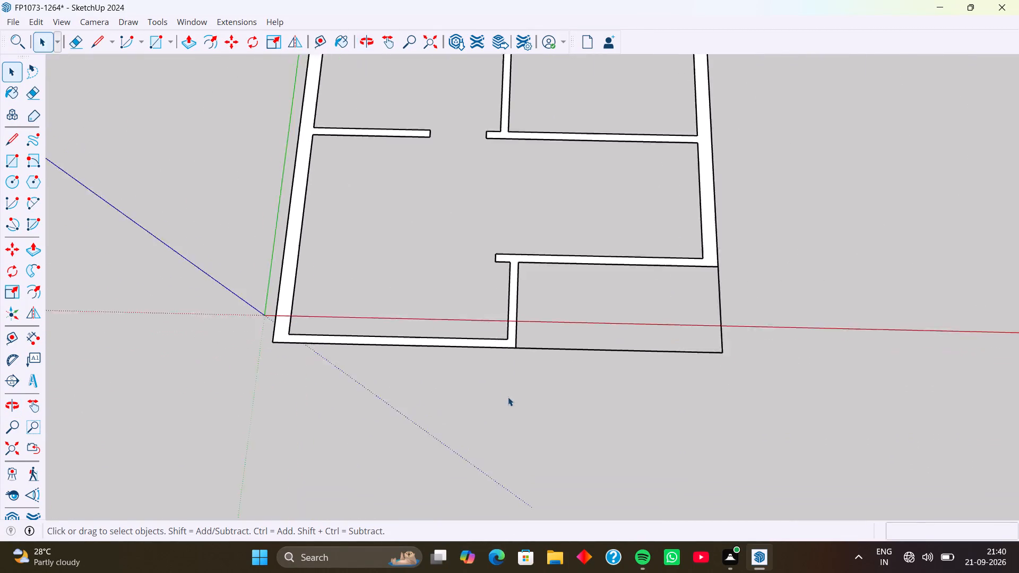
{"action": "scroll", "coordinate": [508, 397], "scroll_direction": "up", "scroll_amount": 3}
{"action": "scroll", "coordinate": [499, 349], "scroll_direction": "up", "scroll_amount": 7}
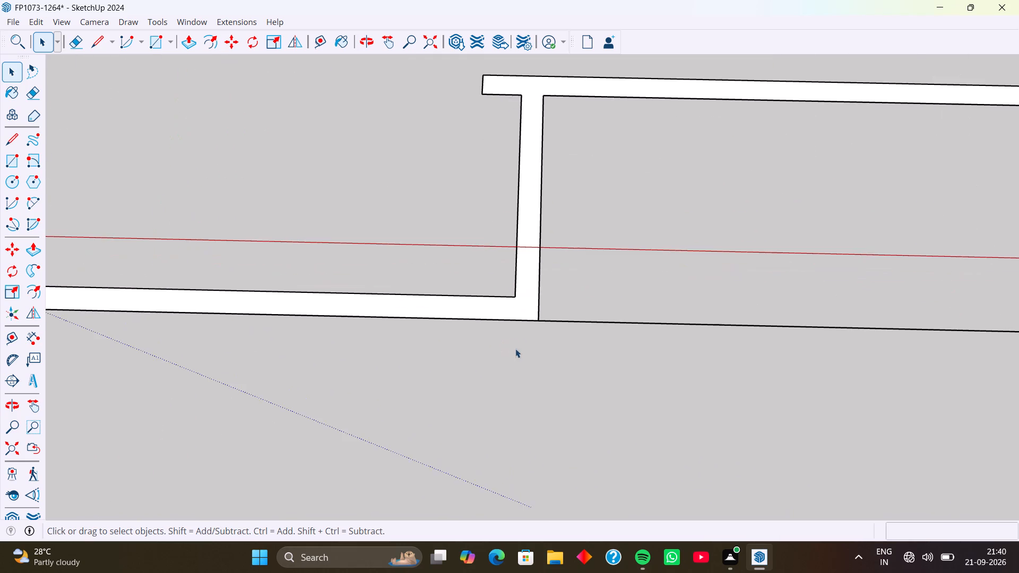
{"action": "middle_click_drag", "start_coordinate": [516, 349], "coordinate": [515, 374]}
{"action": "left_click", "coordinate": [97, 44]}
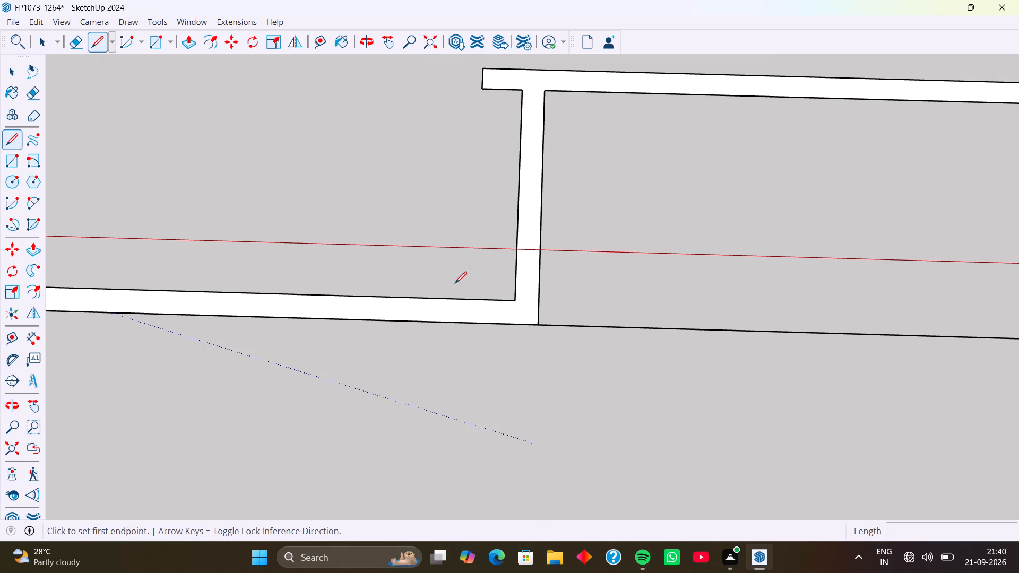
{"action": "left_click", "coordinate": [516, 302]}
{"action": "left_click", "coordinate": [512, 325]}
Copy the corner line 9" along the front wall toward the green axis, and copy that line a further 4'.
{"action": "key", "text": "space"}
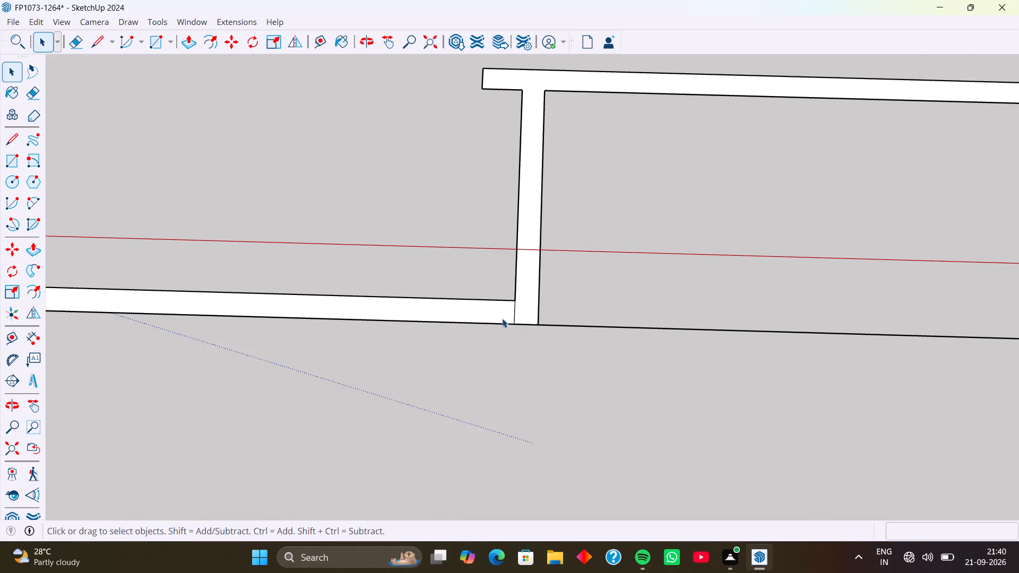
{"action": "left_click", "coordinate": [513, 312]}
{"action": "left_click", "coordinate": [511, 311]}
{"action": "left_click", "coordinate": [517, 319]}
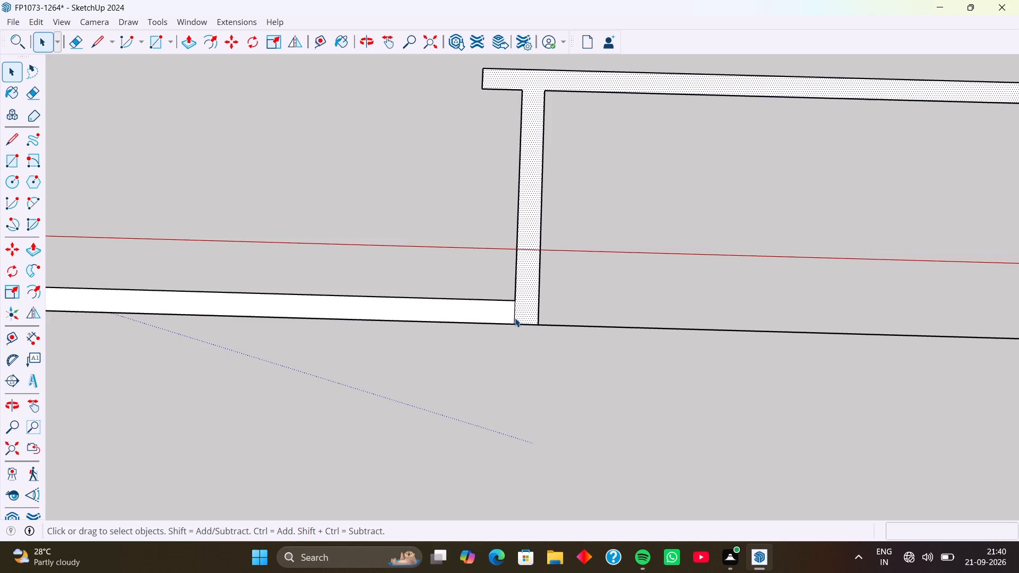
{"action": "left_click", "coordinate": [512, 315]}
{"action": "left_click", "coordinate": [517, 317]}
{"action": "left_click", "coordinate": [515, 317]}
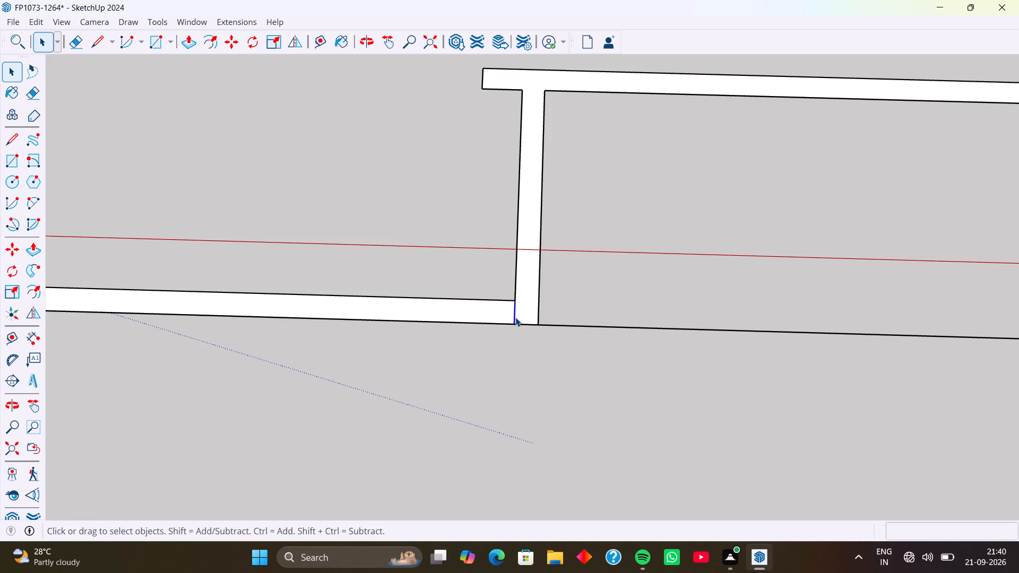
{"action": "key", "text": "m"}
{"action": "left_click", "coordinate": [513, 324]}
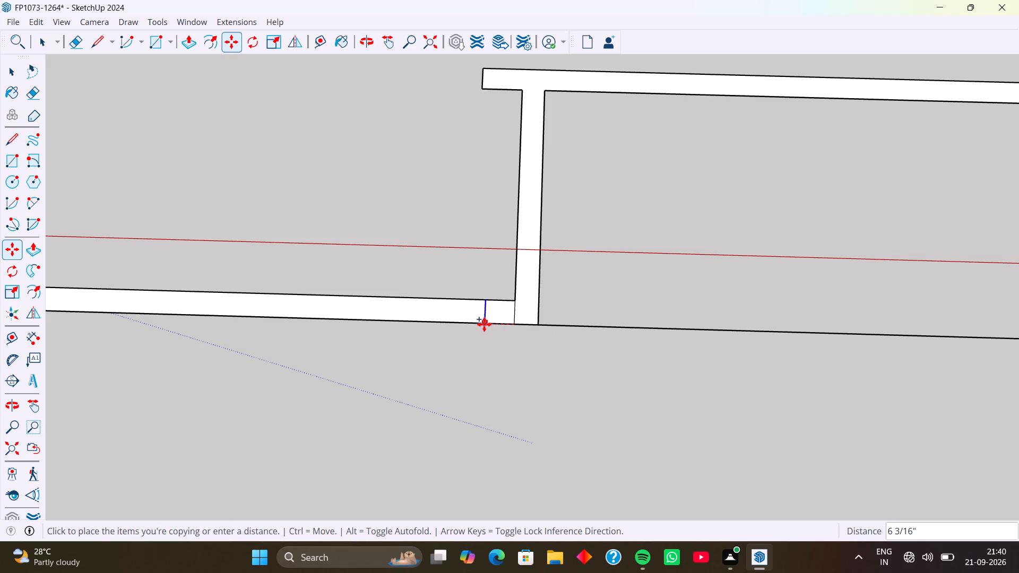
{"action": "key", "text": "Right"}
{"action": "key", "text": "9"}
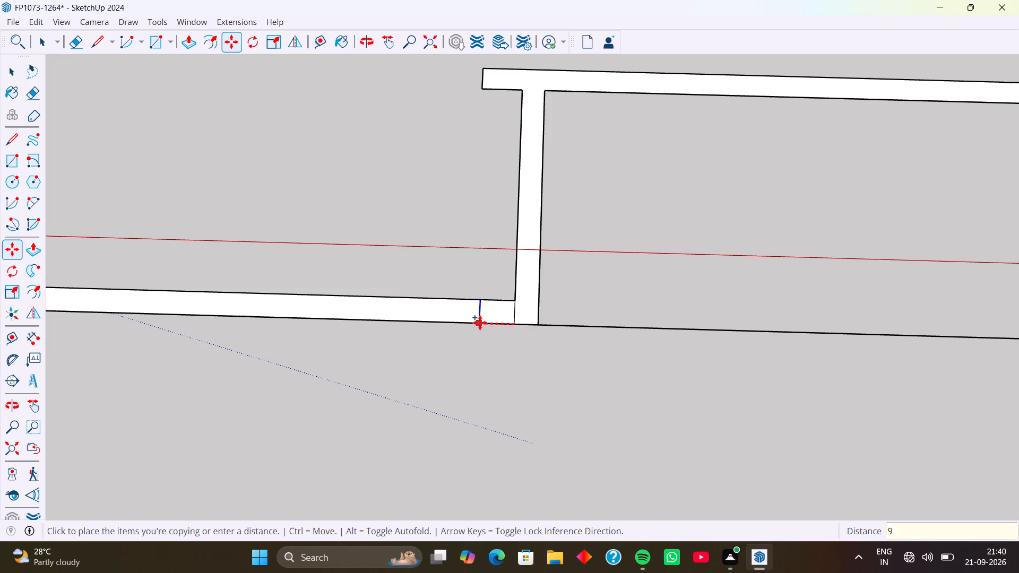
{"action": "key", "text": "Return"}
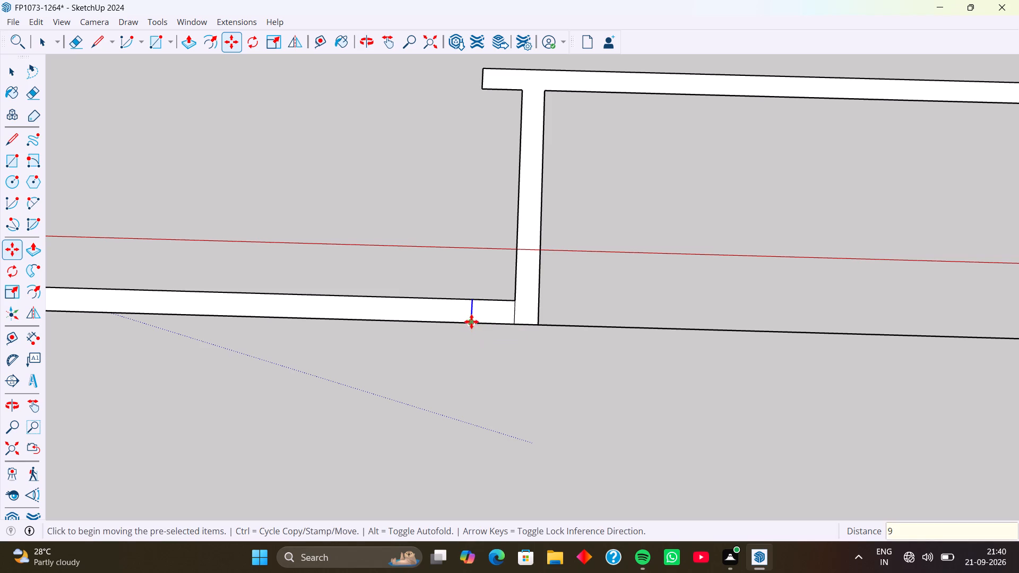
{"action": "left_click", "coordinate": [471, 322]}
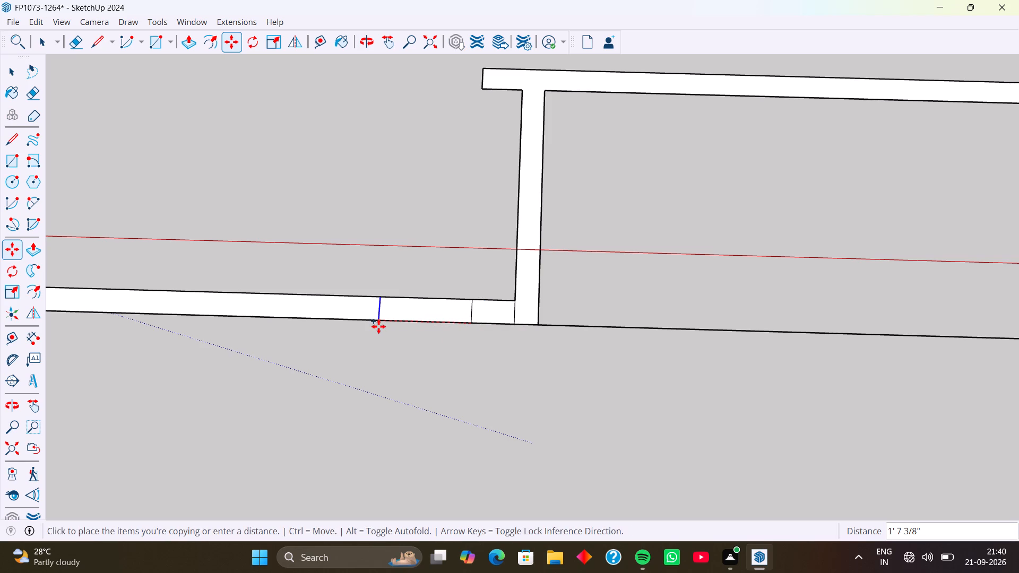
{"action": "type", "text": "4'"}
{"action": "key", "text": "Return"}
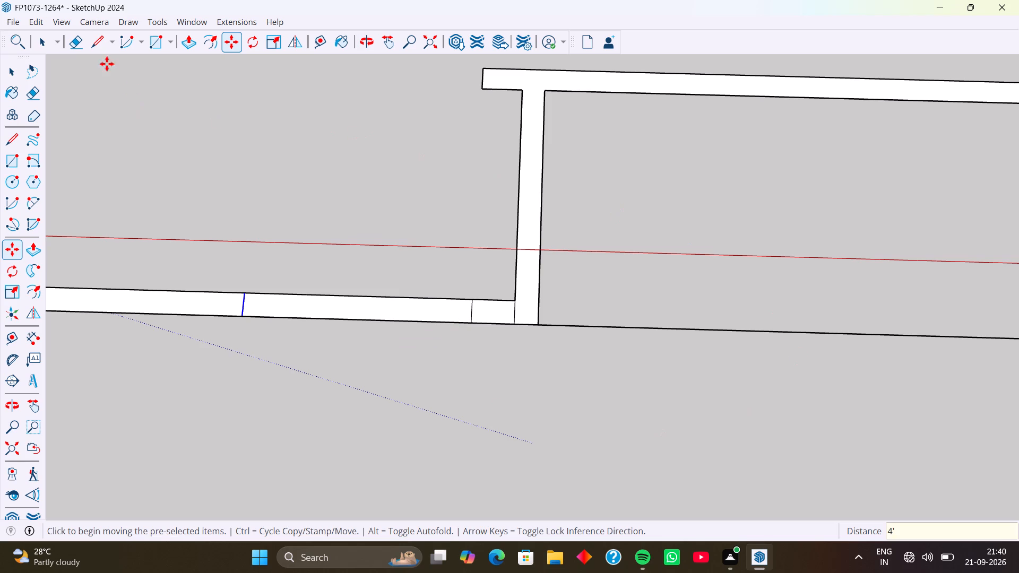
Erase the corner line and the front wall edges between its two copies to open the 4' entrance.
{"action": "left_click", "coordinate": [80, 44]}
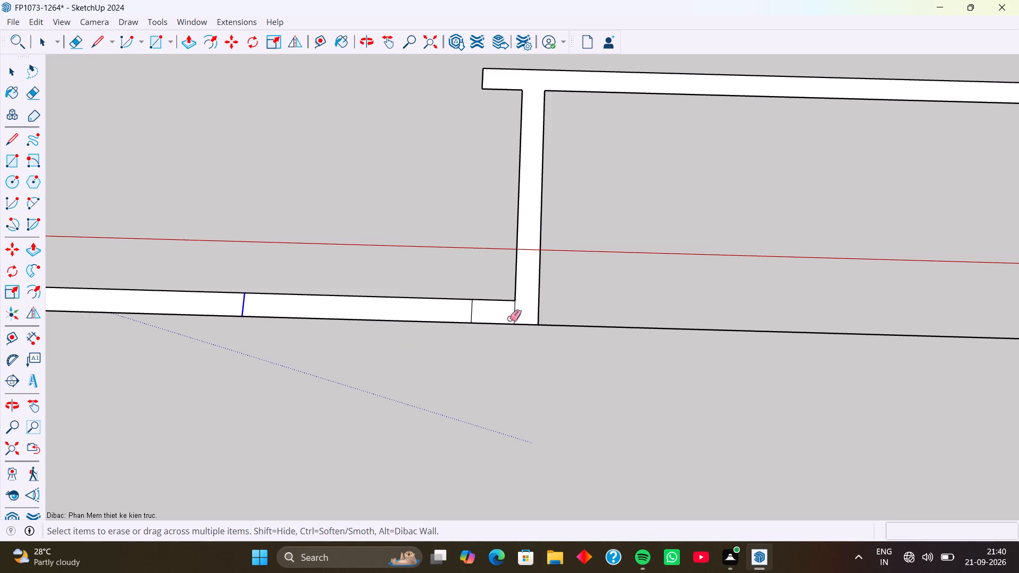
{"action": "left_click", "coordinate": [513, 314]}
{"action": "left_click_drag", "start_coordinate": [386, 274], "coordinate": [374, 347]}
Extrude the long outer wall opposite the green axis, with its connected crosswise partition and recessed front corner walls, up 10'.
{"action": "scroll", "coordinate": [375, 329], "scroll_direction": "down", "scroll_amount": 2}
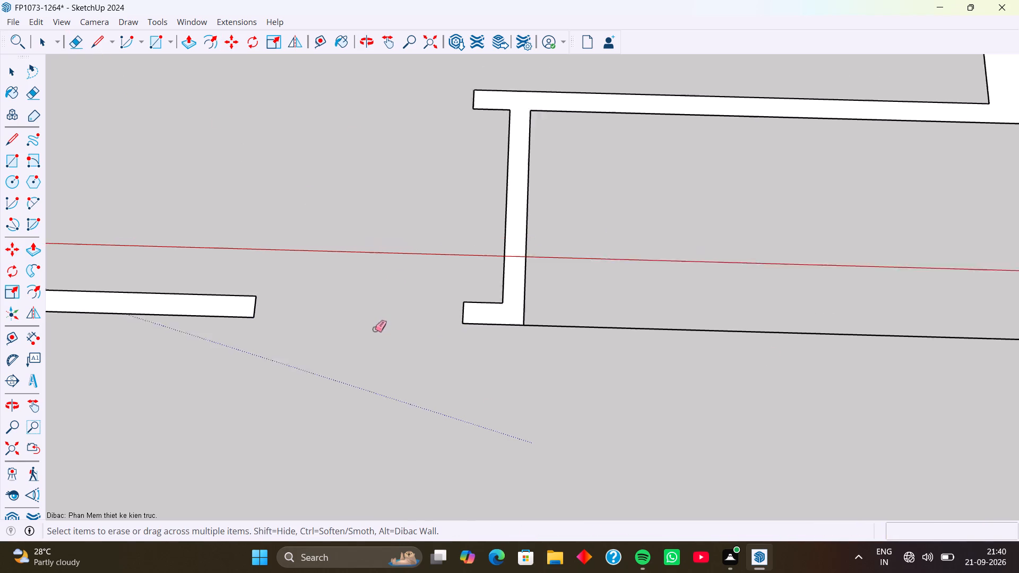
{"action": "scroll", "coordinate": [375, 329], "scroll_direction": "down", "scroll_amount": 9}
{"action": "scroll", "coordinate": [355, 268], "scroll_direction": "down", "scroll_amount": 18}
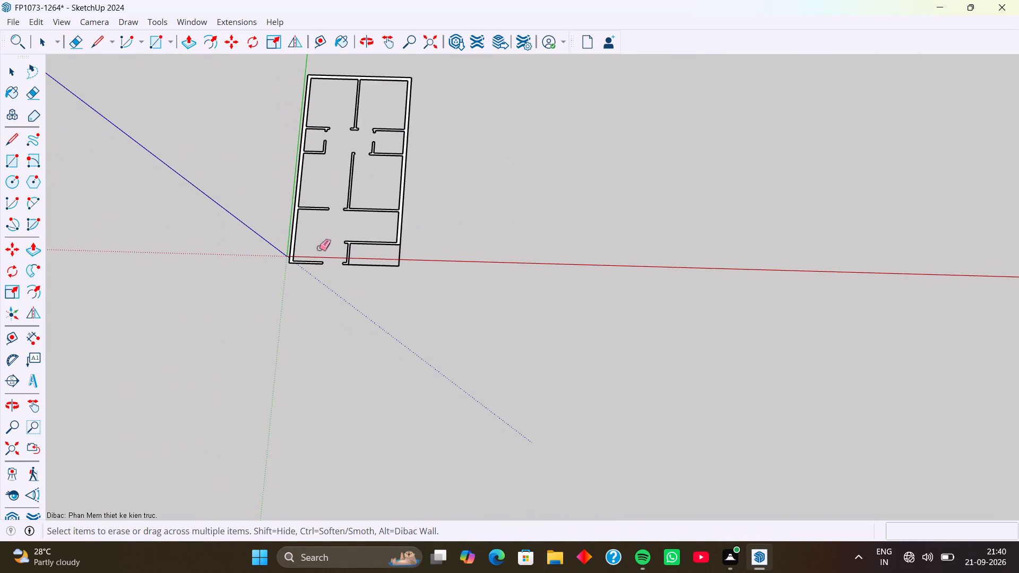
{"action": "middle_click_drag", "start_coordinate": [320, 242], "coordinate": [333, 321], "text": "shift"}
{"action": "middle_click_drag", "start_coordinate": [340, 325], "coordinate": [391, 313]}
{"action": "scroll", "coordinate": [369, 291], "scroll_direction": "up", "scroll_amount": 5}
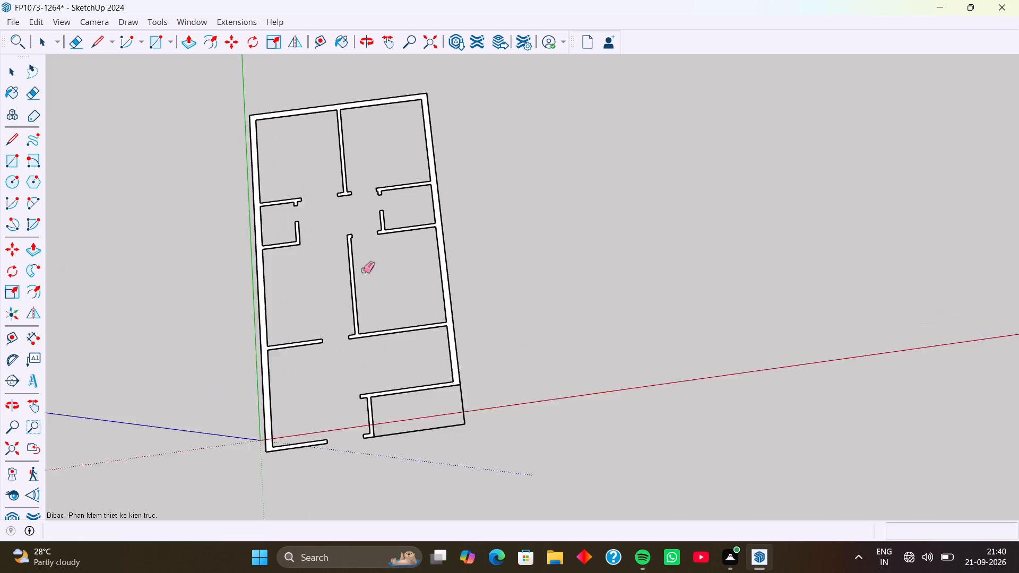
{"action": "scroll", "coordinate": [363, 270], "scroll_direction": "up", "scroll_amount": 2}
{"action": "middle_click_drag", "start_coordinate": [398, 363], "coordinate": [386, 331]}
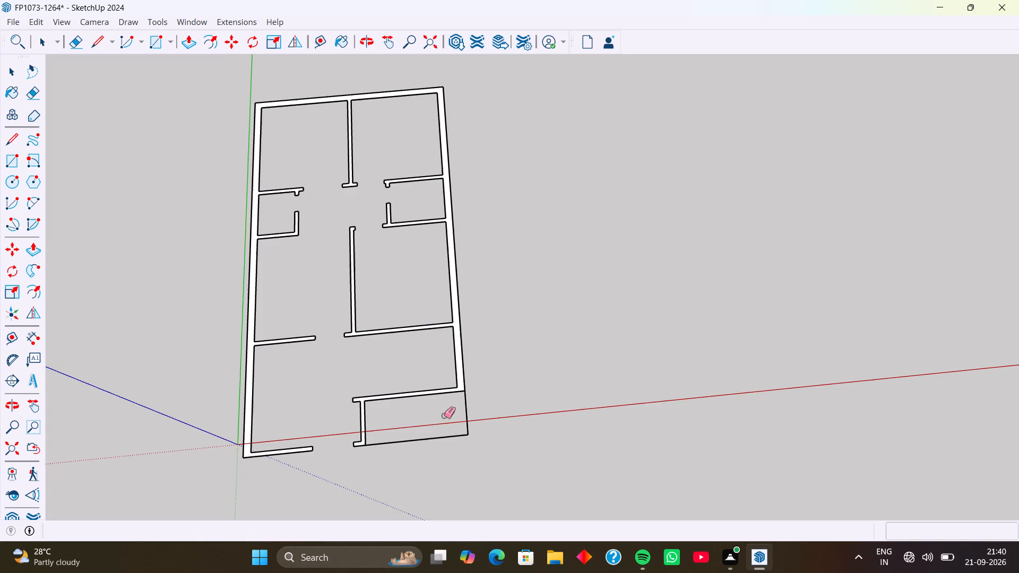
{"action": "left_click", "coordinate": [188, 47]}
{"action": "left_click", "coordinate": [460, 342]}
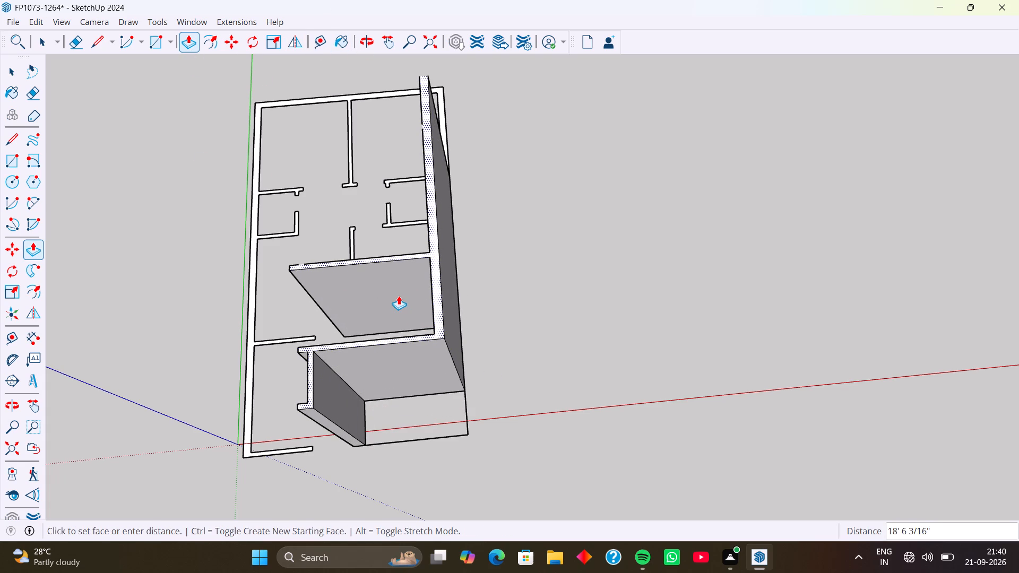
{"action": "type", "text": "10'"}
{"action": "key", "text": "Return"}
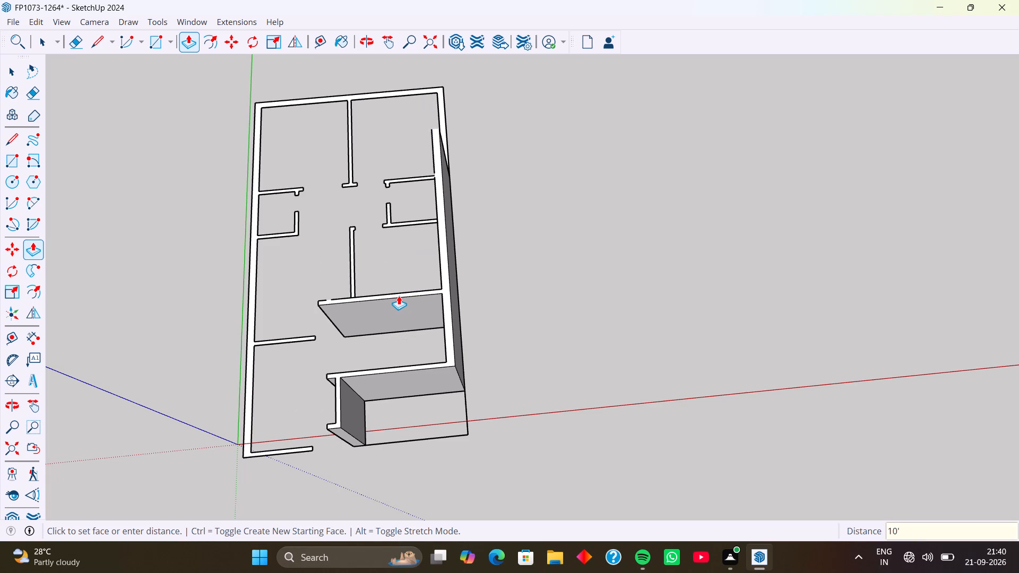
Extrude the outer wall along the green axis, with its connected front and rear walls and partitions, up 10'.
{"action": "middle_click_drag", "start_coordinate": [416, 389], "coordinate": [380, 264]}
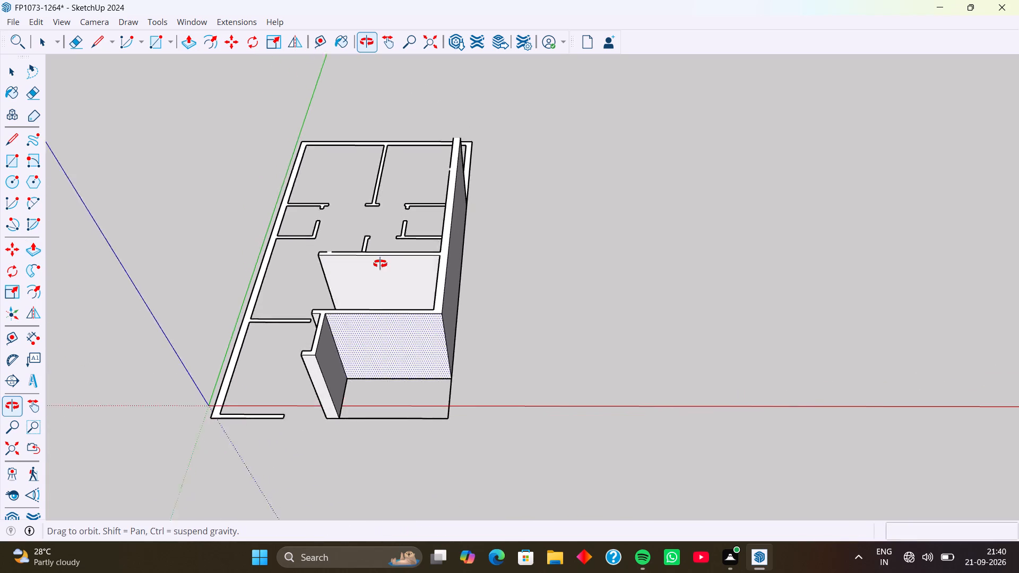
{"action": "middle_click_drag", "start_coordinate": [380, 264], "coordinate": [378, 254]}
{"action": "middle_click_drag", "start_coordinate": [366, 358], "coordinate": [462, 355]}
{"action": "middle_click_drag", "start_coordinate": [344, 432], "coordinate": [393, 431]}
{"action": "scroll", "coordinate": [344, 452], "scroll_direction": "down", "scroll_amount": 2}
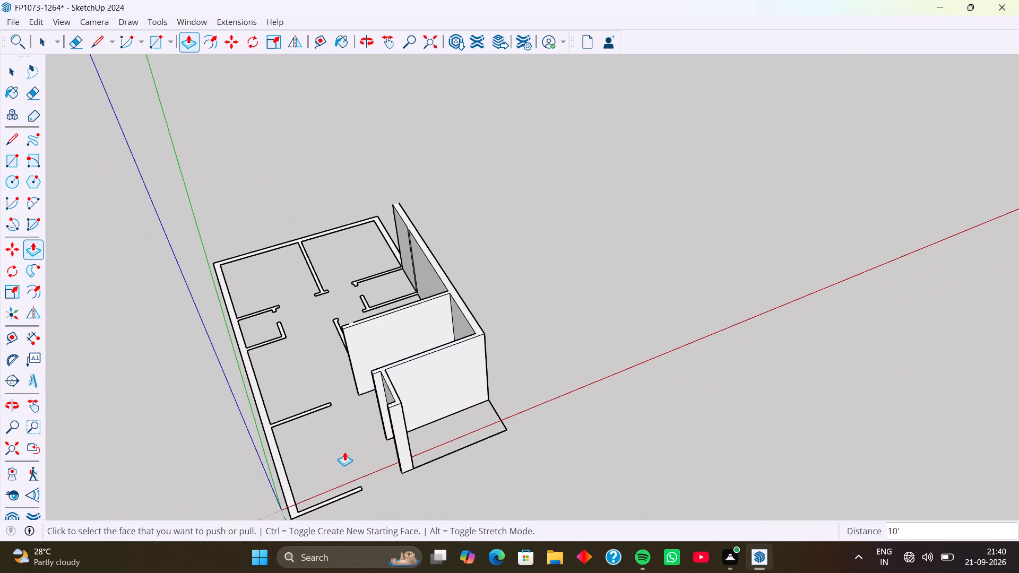
{"action": "middle_click_drag", "start_coordinate": [343, 466], "coordinate": [455, 328], "text": "shift"}
{"action": "middle_click_drag", "start_coordinate": [417, 383], "coordinate": [489, 444]}
{"action": "scroll", "coordinate": [412, 376], "scroll_direction": "up", "scroll_amount": 7}
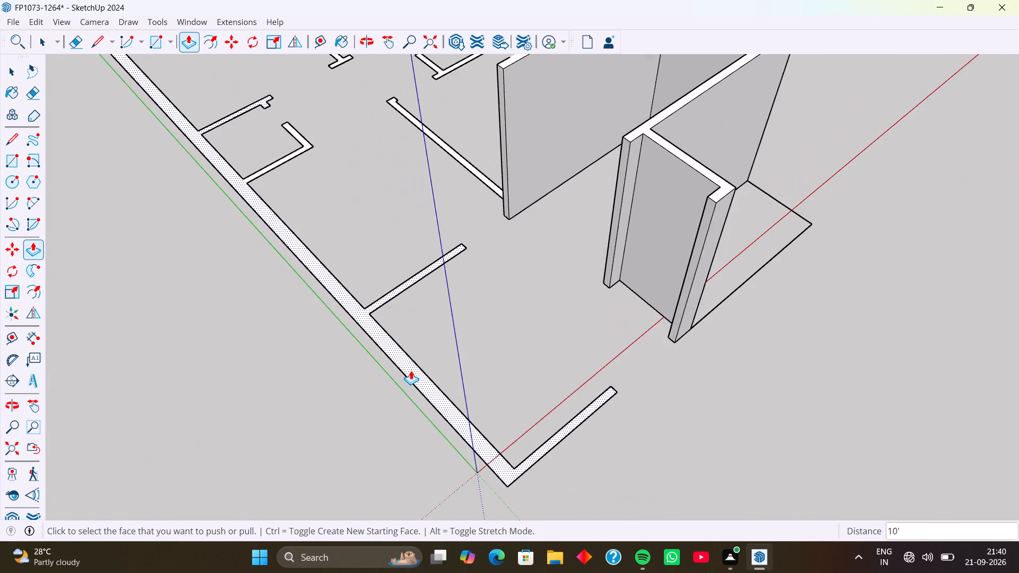
{"action": "double_click", "coordinate": [411, 370]}
Extrude the two flat partitions enclosing the small room on the long wall opposite the green axis up 10'.
{"action": "scroll", "coordinate": [420, 371], "scroll_direction": "down", "scroll_amount": 9}
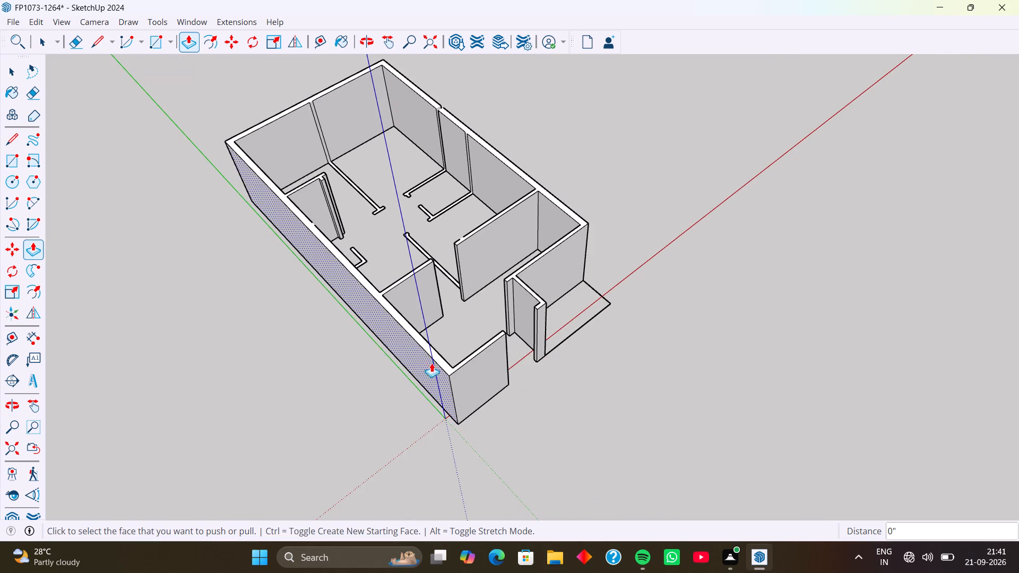
{"action": "middle_click_drag", "start_coordinate": [432, 364], "coordinate": [344, 375]}
{"action": "middle_click_drag", "start_coordinate": [451, 352], "coordinate": [374, 362]}
{"action": "middle_click_drag", "start_coordinate": [443, 324], "coordinate": [334, 328]}
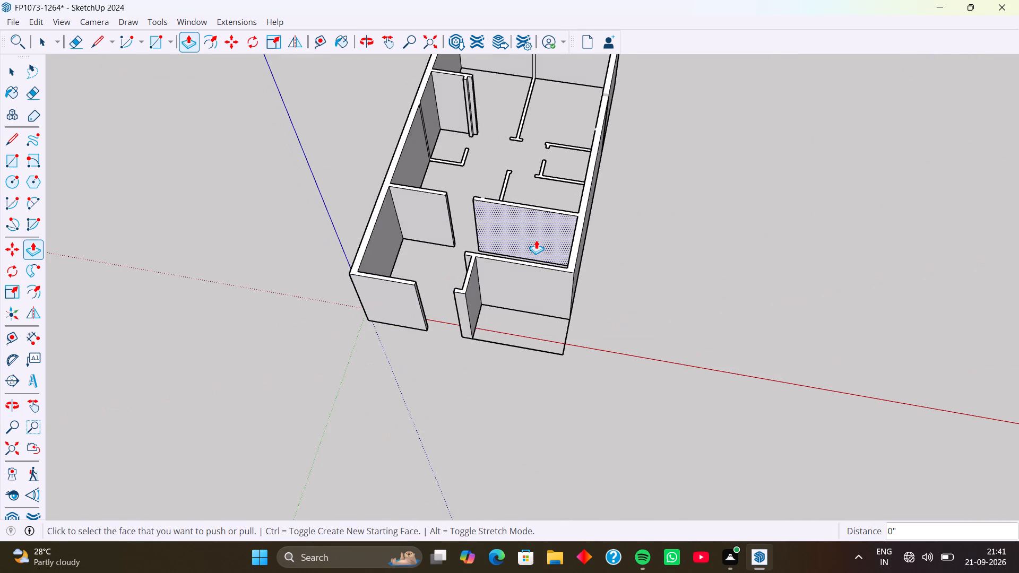
{"action": "scroll", "coordinate": [538, 249], "scroll_direction": "down", "scroll_amount": 2}
{"action": "middle_click_drag", "start_coordinate": [542, 238], "coordinate": [477, 369], "text": "shift"}
{"action": "middle_click_drag", "start_coordinate": [482, 372], "coordinate": [276, 433]}
{"action": "middle_click_drag", "start_coordinate": [423, 341], "coordinate": [316, 370]}
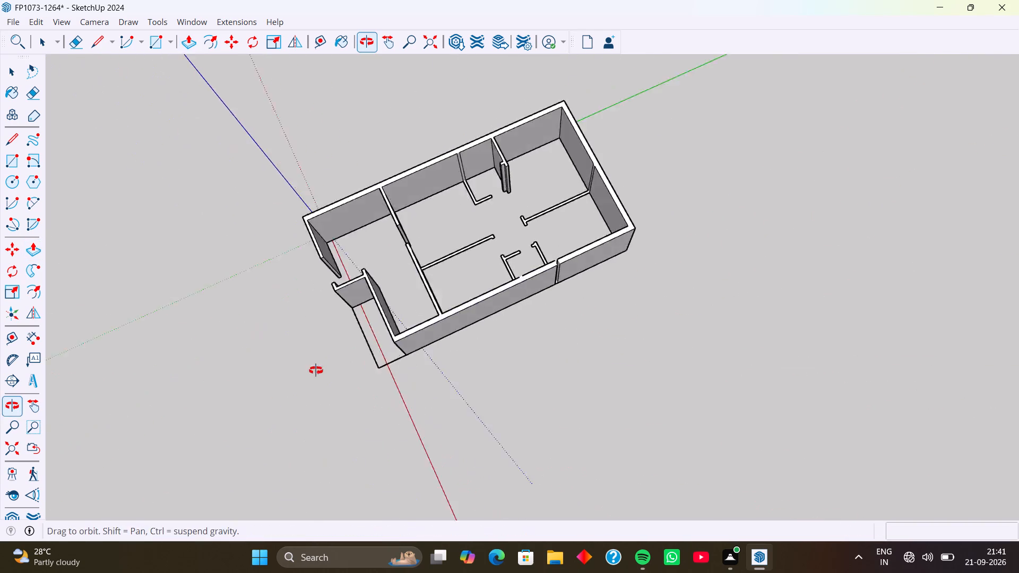
{"action": "middle_click_drag", "start_coordinate": [316, 370], "coordinate": [296, 358]}
{"action": "middle_click_drag", "start_coordinate": [438, 326], "coordinate": [312, 360]}
{"action": "middle_click_drag", "start_coordinate": [412, 338], "coordinate": [363, 452]}
{"action": "middle_click_drag", "start_coordinate": [479, 420], "coordinate": [454, 350]}
{"action": "middle_click_drag", "start_coordinate": [467, 355], "coordinate": [467, 361]}
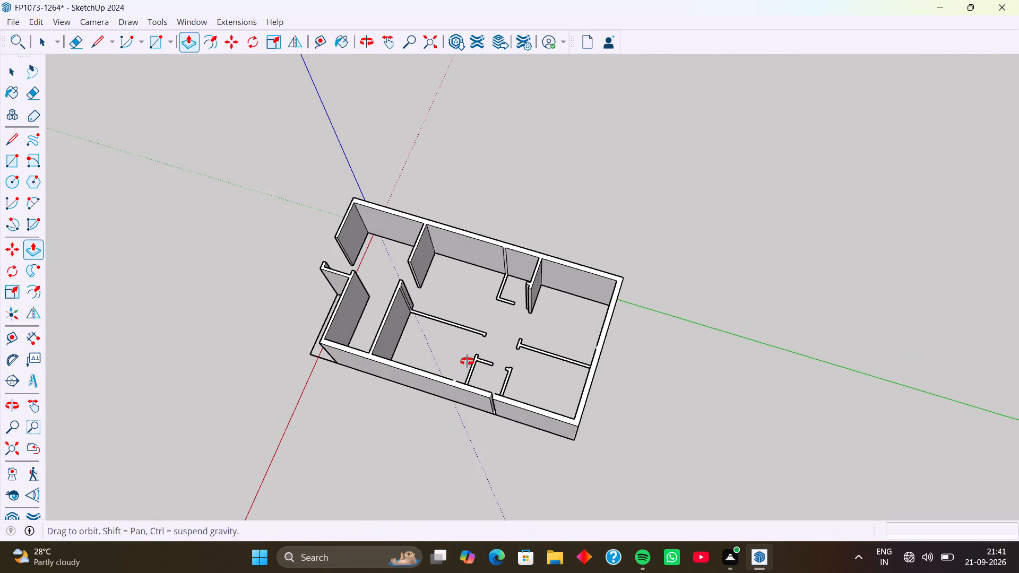
{"action": "middle_click_drag", "start_coordinate": [467, 361], "coordinate": [448, 413]}
{"action": "scroll", "coordinate": [466, 385], "scroll_direction": "up", "scroll_amount": 8}
{"action": "double_click", "coordinate": [461, 358]}
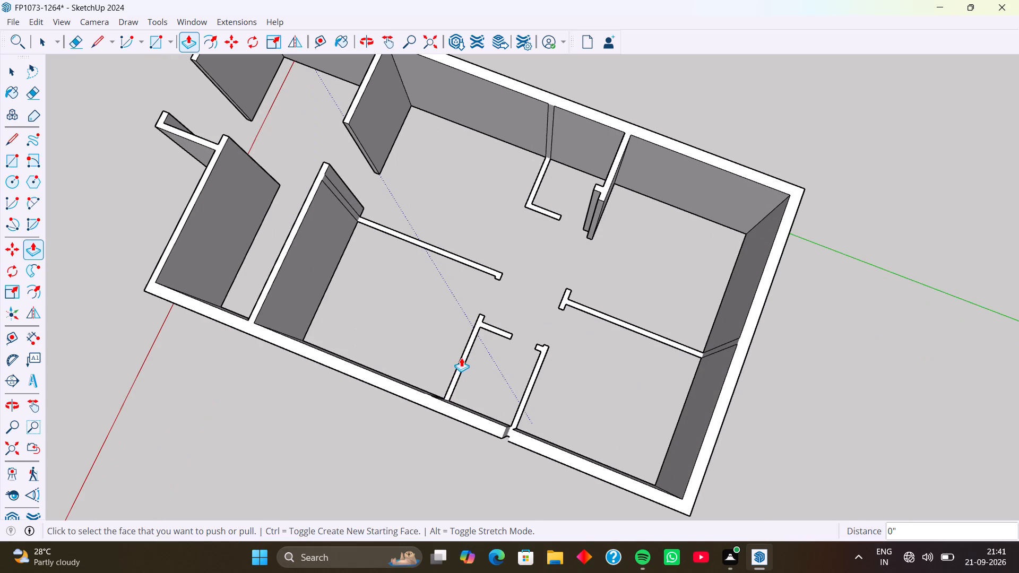
{"action": "scroll", "coordinate": [461, 354], "scroll_direction": "up", "scroll_amount": 11}
{"action": "double_click", "coordinate": [474, 345]}
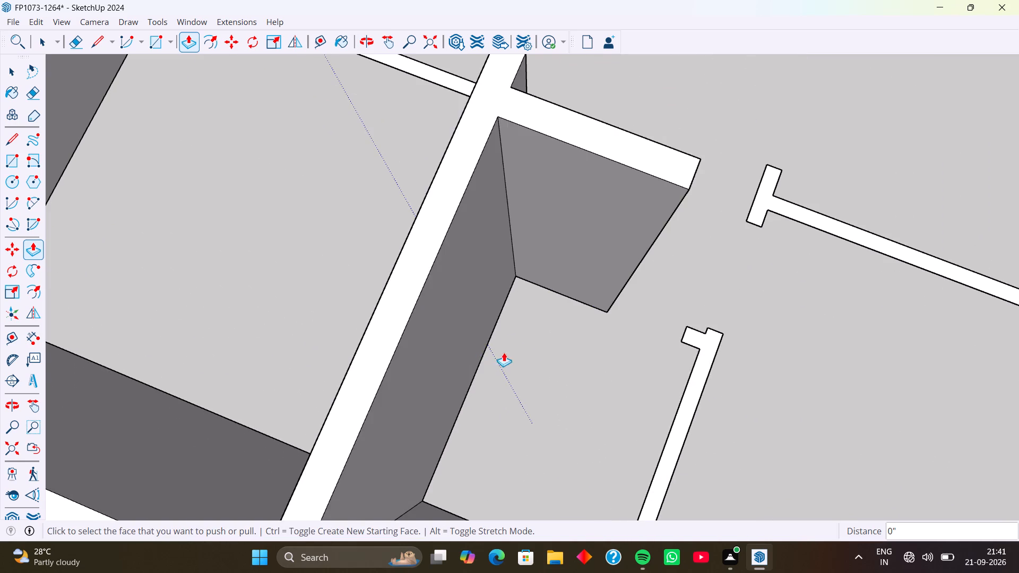
{"action": "scroll", "coordinate": [504, 356], "scroll_direction": "down", "scroll_amount": 9}
{"action": "scroll", "coordinate": [595, 402], "scroll_direction": "up", "scroll_amount": 9}
{"action": "double_click", "coordinate": [571, 393]}
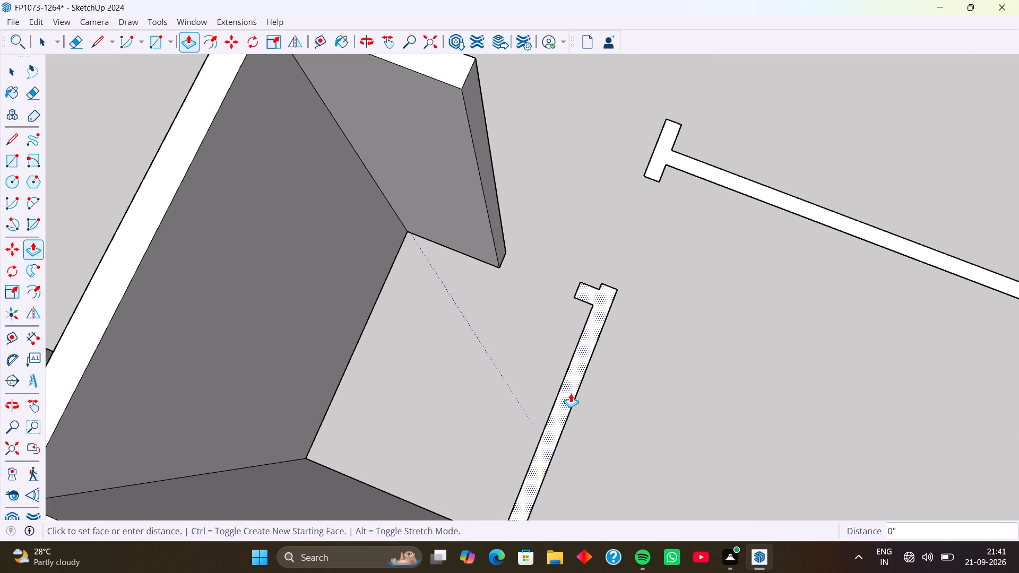
Extrude the leftover small face at the small room's junction up 10' to close the gap in the long outer wall.
{"action": "scroll", "coordinate": [608, 385], "scroll_direction": "down", "scroll_amount": 15}
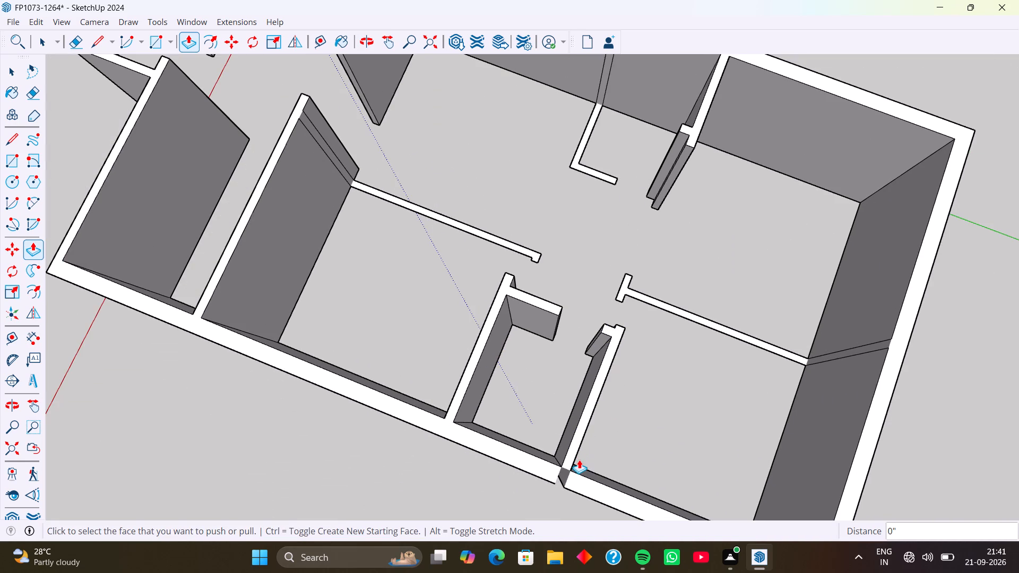
{"action": "middle_click_drag", "start_coordinate": [584, 461], "coordinate": [595, 322], "text": "shift"}
{"action": "middle_click_drag", "start_coordinate": [581, 450], "coordinate": [606, 436]}
{"action": "scroll", "coordinate": [577, 384], "scroll_direction": "up", "scroll_amount": 7}
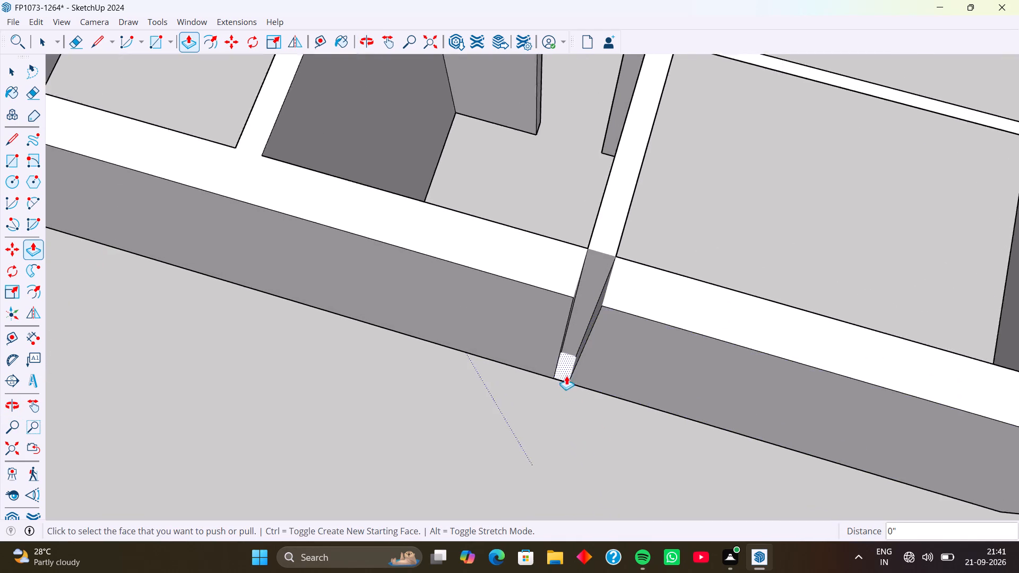
{"action": "scroll", "coordinate": [566, 376], "scroll_direction": "up", "scroll_amount": 4}
{"action": "double_click", "coordinate": [564, 364]}
Extrude the T-ended partition between the two rear rooms up 10'.
{"action": "scroll", "coordinate": [610, 388], "scroll_direction": "down", "scroll_amount": 8}
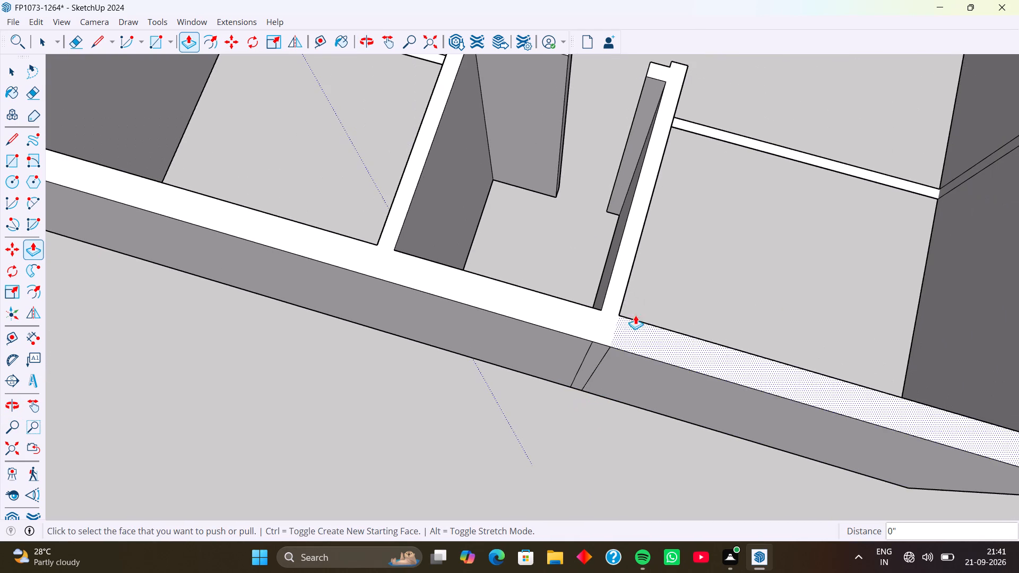
{"action": "scroll", "coordinate": [669, 348], "scroll_direction": "down", "scroll_amount": 3}
{"action": "middle_click_drag", "start_coordinate": [669, 366], "coordinate": [613, 367]}
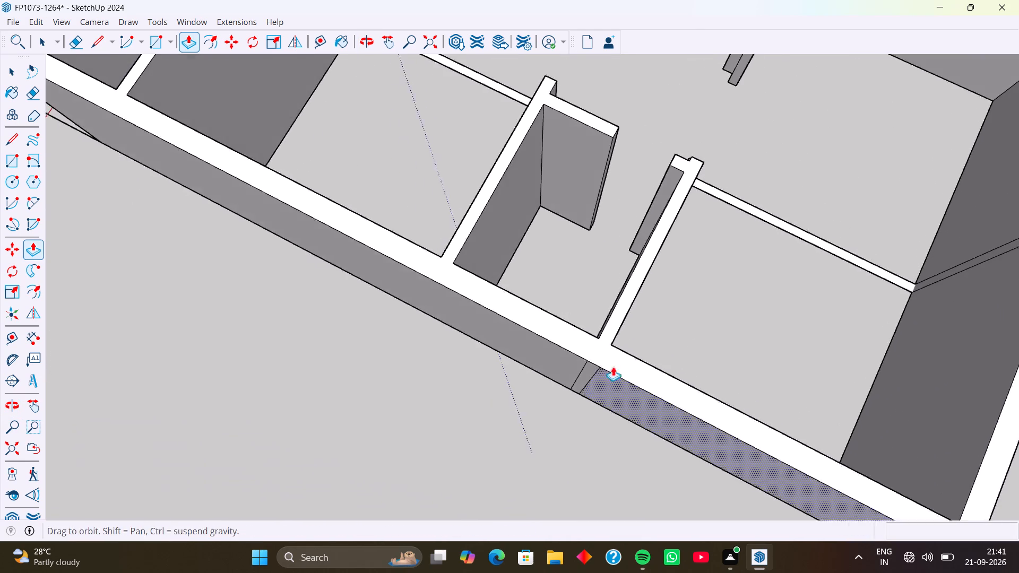
{"action": "middle_click_drag", "start_coordinate": [613, 367], "coordinate": [609, 368]}
{"action": "middle_click_drag", "start_coordinate": [719, 389], "coordinate": [550, 355]}
{"action": "scroll", "coordinate": [683, 401], "scroll_direction": "down", "scroll_amount": 3}
{"action": "middle_click_drag", "start_coordinate": [673, 437], "coordinate": [491, 294], "text": "shift"}
{"action": "middle_click_drag", "start_coordinate": [620, 384], "coordinate": [425, 441]}
{"action": "scroll", "coordinate": [592, 428], "scroll_direction": "up", "scroll_amount": 1}
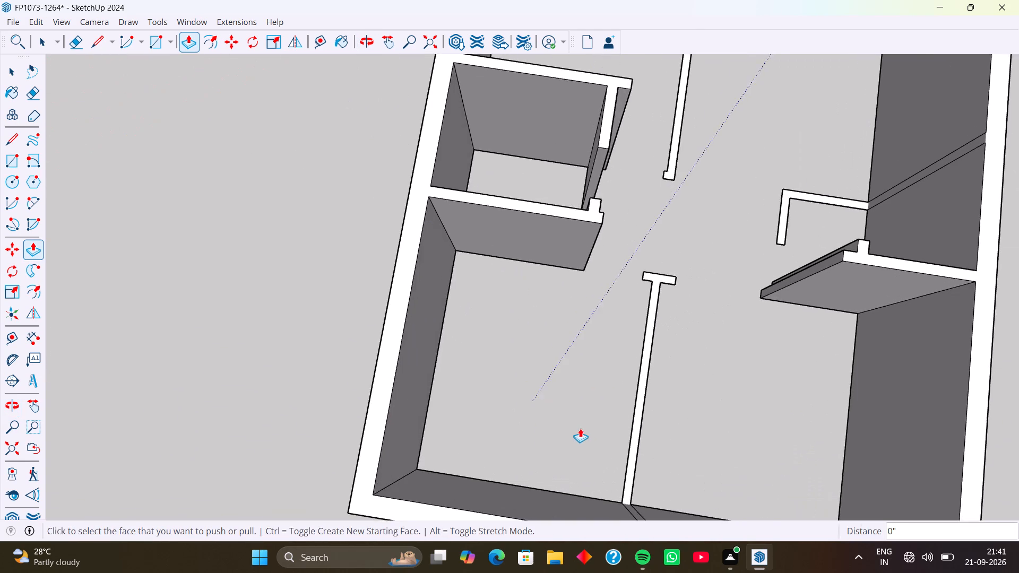
{"action": "scroll", "coordinate": [580, 428], "scroll_direction": "up", "scroll_amount": 2}
{"action": "middle_click_drag", "start_coordinate": [599, 436], "coordinate": [457, 286], "text": "shift"}
{"action": "middle_click_drag", "start_coordinate": [564, 379], "coordinate": [486, 423]}
{"action": "scroll", "coordinate": [481, 328], "scroll_direction": "up", "scroll_amount": 2}
{"action": "double_click", "coordinate": [490, 295]}
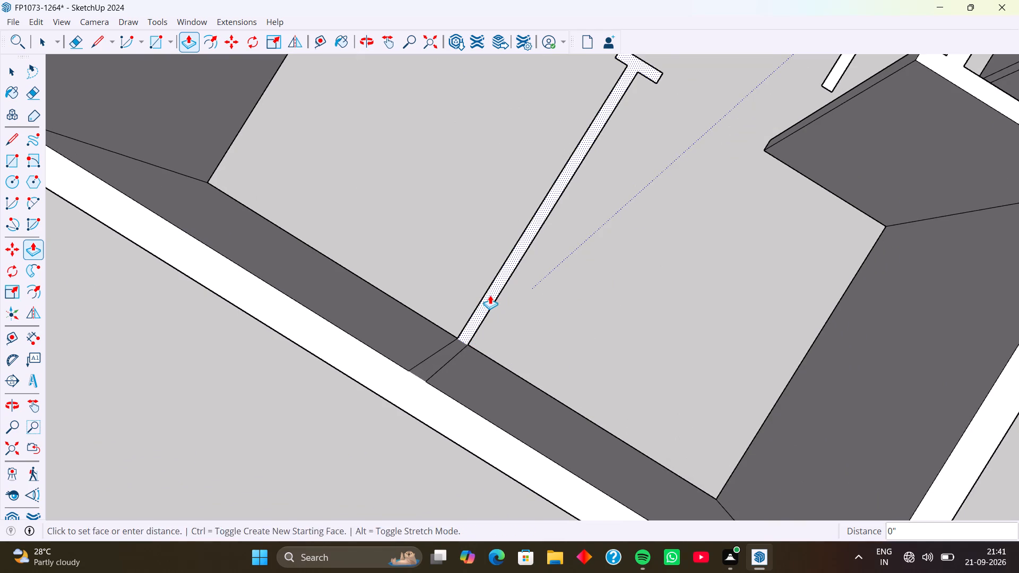
Extrude the lengthwise partition running from the crosswise partition toward the small rooms up 10'.
{"action": "scroll", "coordinate": [521, 353], "scroll_direction": "down", "scroll_amount": 8}
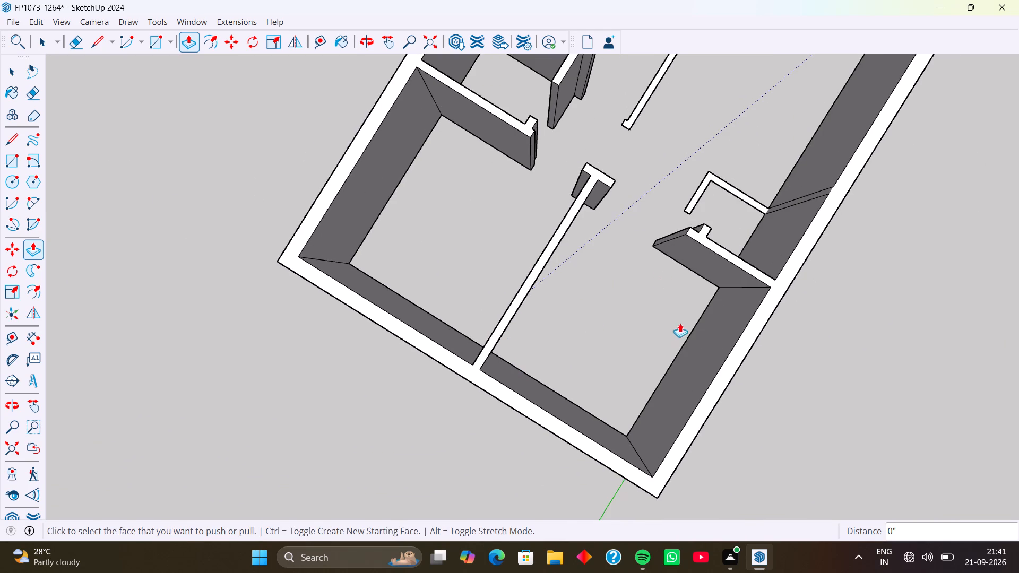
{"action": "middle_click_drag", "start_coordinate": [680, 335], "coordinate": [534, 359]}
{"action": "middle_click_drag", "start_coordinate": [585, 332], "coordinate": [609, 223]}
{"action": "middle_click_drag", "start_coordinate": [515, 361], "coordinate": [718, 318]}
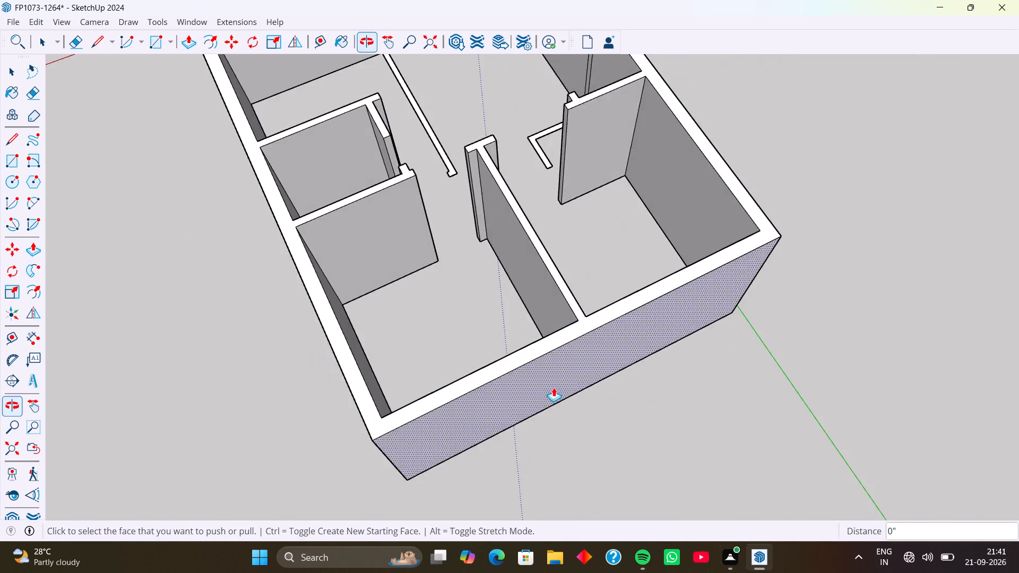
{"action": "middle_click_drag", "start_coordinate": [441, 380], "coordinate": [617, 343]}
{"action": "middle_click_drag", "start_coordinate": [372, 375], "coordinate": [546, 340]}
{"action": "middle_click_drag", "start_coordinate": [272, 389], "coordinate": [635, 396], "text": "shift"}
{"action": "middle_click_drag", "start_coordinate": [545, 389], "coordinate": [512, 465]}
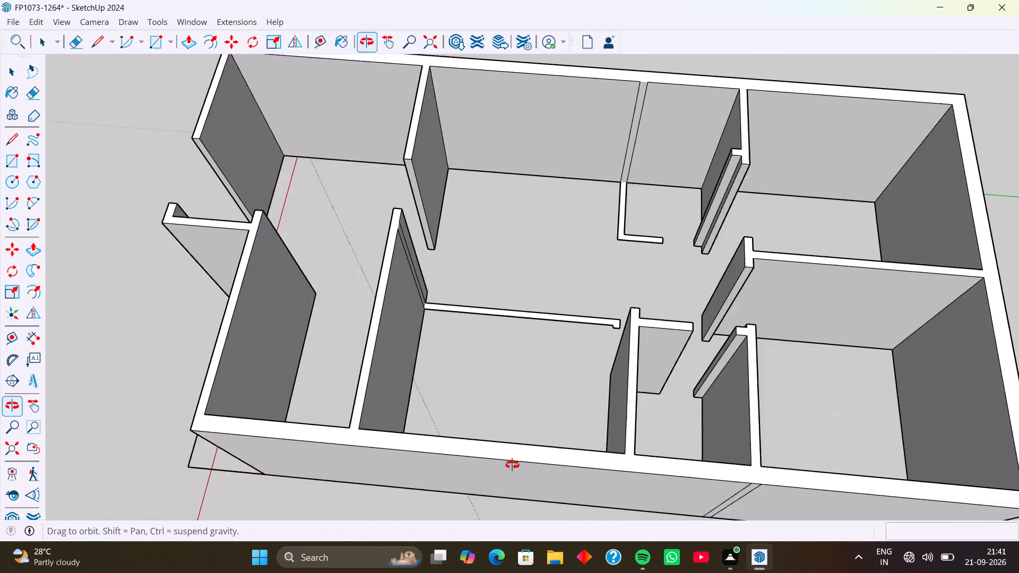
{"action": "middle_click_drag", "start_coordinate": [512, 465], "coordinate": [512, 446]}
{"action": "scroll", "coordinate": [514, 428], "scroll_direction": "down", "scroll_amount": 1}
{"action": "scroll", "coordinate": [527, 355], "scroll_direction": "up", "scroll_amount": 7}
{"action": "double_click", "coordinate": [533, 305]}
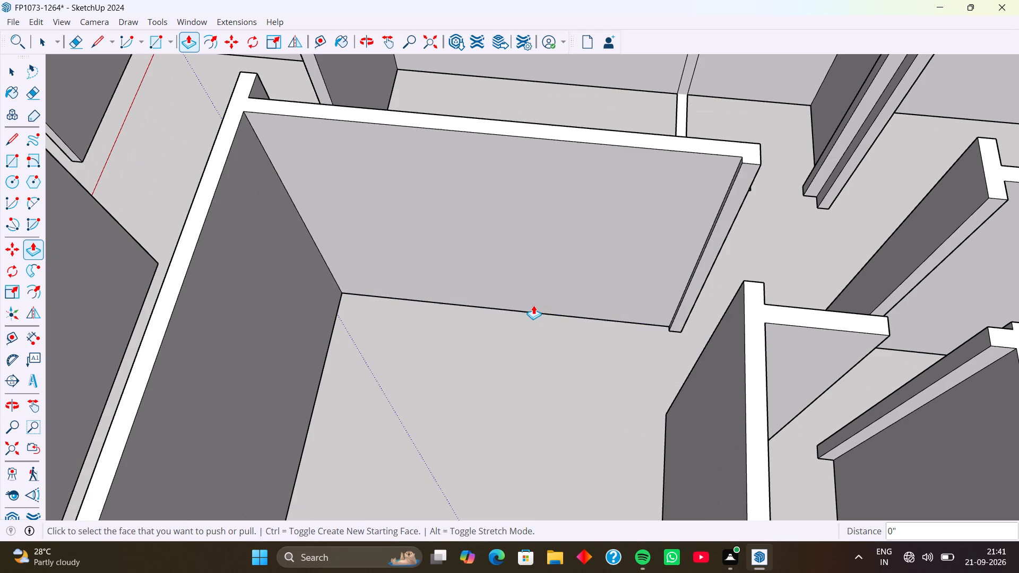
Extrude the remaining partition and its short return around the small room near the green axis up 10'.
{"action": "scroll", "coordinate": [612, 271], "scroll_direction": "down", "scroll_amount": 9}
{"action": "scroll", "coordinate": [652, 200], "scroll_direction": "up", "scroll_amount": 7}
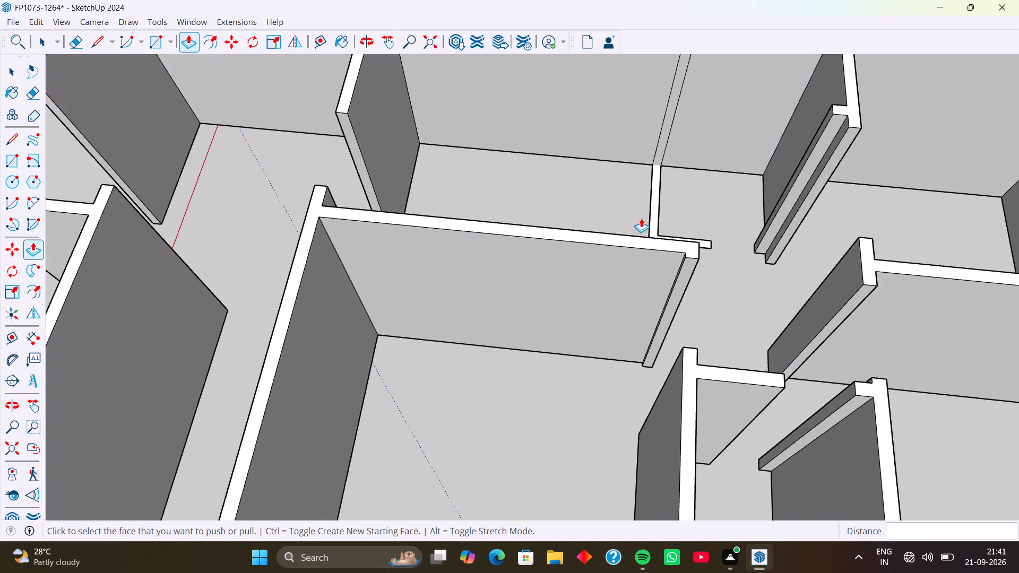
{"action": "scroll", "coordinate": [641, 218], "scroll_direction": "up", "scroll_amount": 9}
{"action": "double_click", "coordinate": [670, 212]}
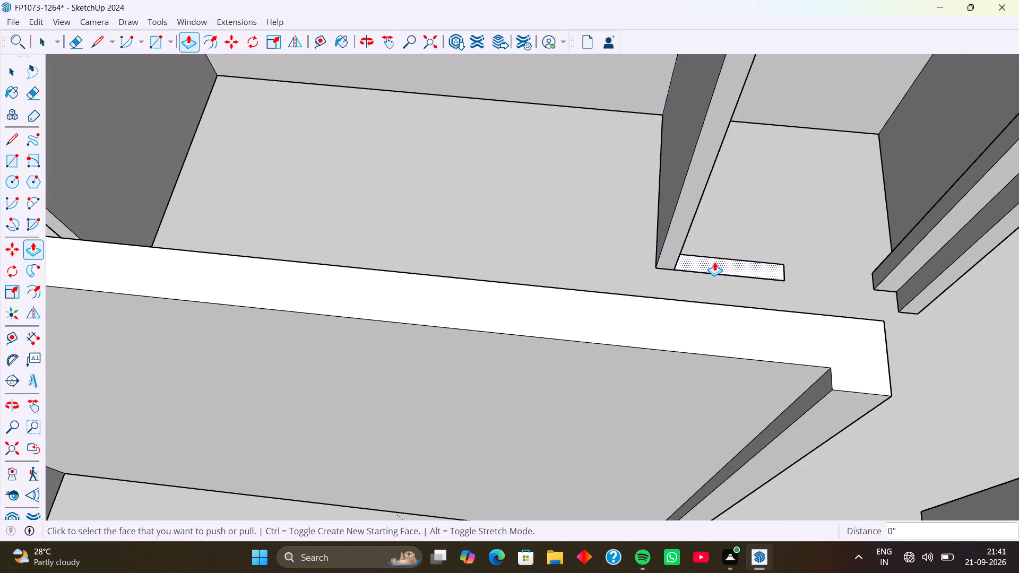
{"action": "double_click", "coordinate": [718, 262]}
Erase the leftover vertical seam line on the short return wall of the small room near the green axis.
{"action": "scroll", "coordinate": [635, 267], "scroll_direction": "down", "scroll_amount": 8}
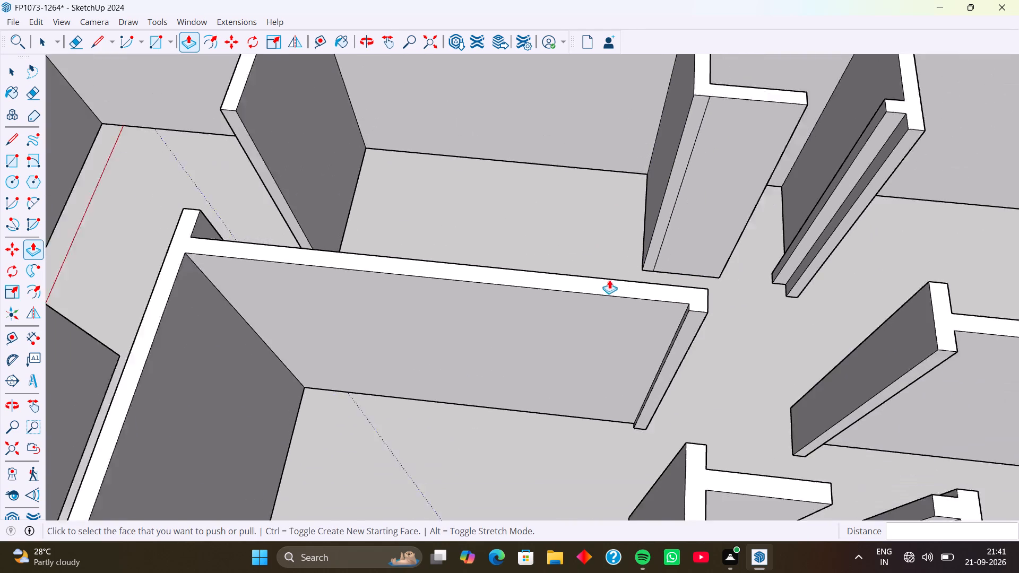
{"action": "scroll", "coordinate": [609, 280], "scroll_direction": "down", "scroll_amount": 11}
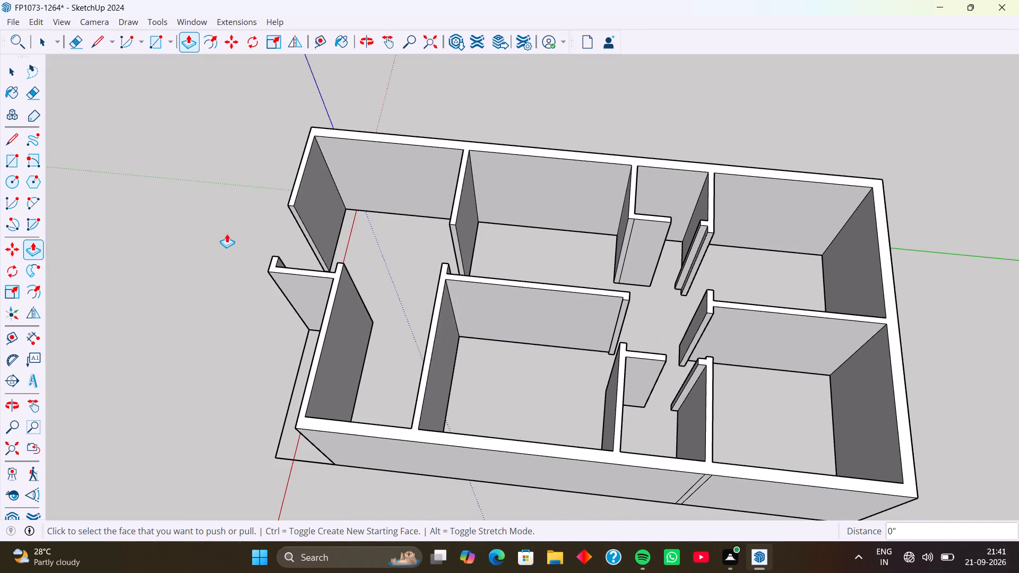
{"action": "left_click", "coordinate": [75, 38]}
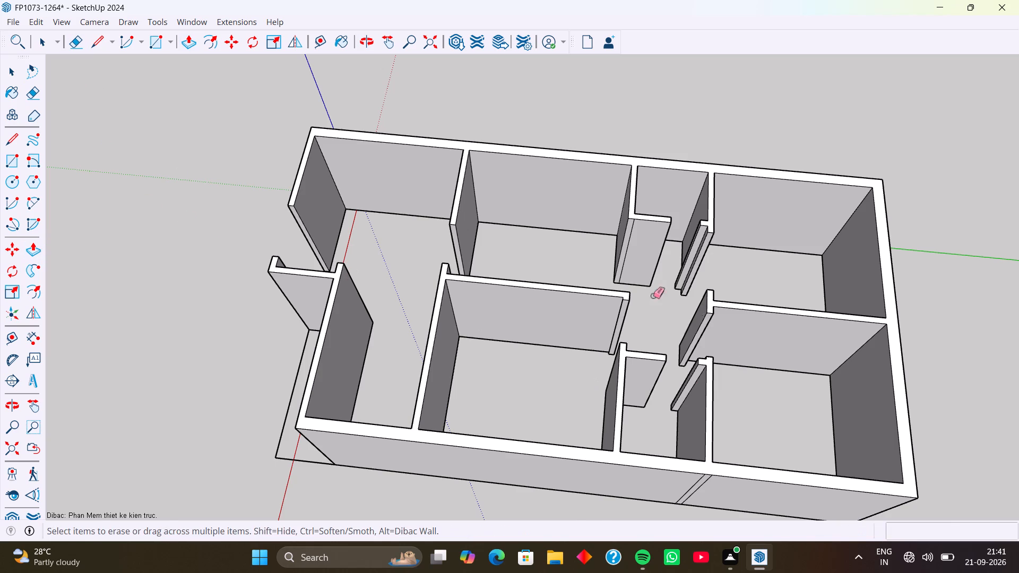
{"action": "scroll", "coordinate": [638, 290], "scroll_direction": "up", "scroll_amount": 11}
{"action": "left_click", "coordinate": [614, 214]}
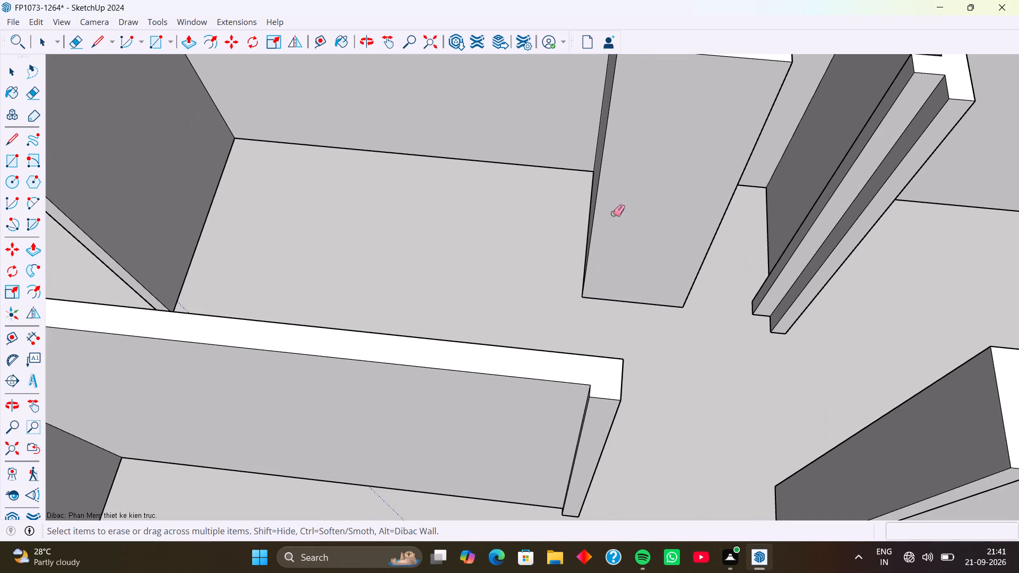
Erase the two vertical seam lines on the outside face of the long wall opposite the green axis.
{"action": "scroll", "coordinate": [667, 319], "scroll_direction": "down", "scroll_amount": 5}
{"action": "scroll", "coordinate": [678, 372], "scroll_direction": "down", "scroll_amount": 7}
{"action": "scroll", "coordinate": [715, 439], "scroll_direction": "down", "scroll_amount": 3}
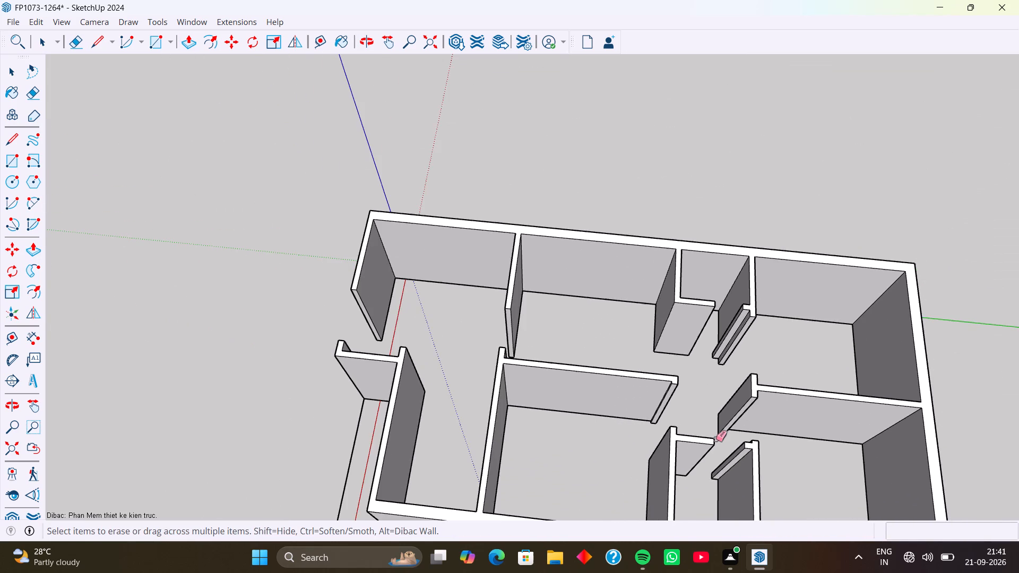
{"action": "scroll", "coordinate": [731, 482], "scroll_direction": "down", "scroll_amount": 1}
{"action": "middle_click_drag", "start_coordinate": [731, 482], "coordinate": [696, 229], "text": "shift"}
{"action": "middle_click_drag", "start_coordinate": [704, 318], "coordinate": [684, 264]}
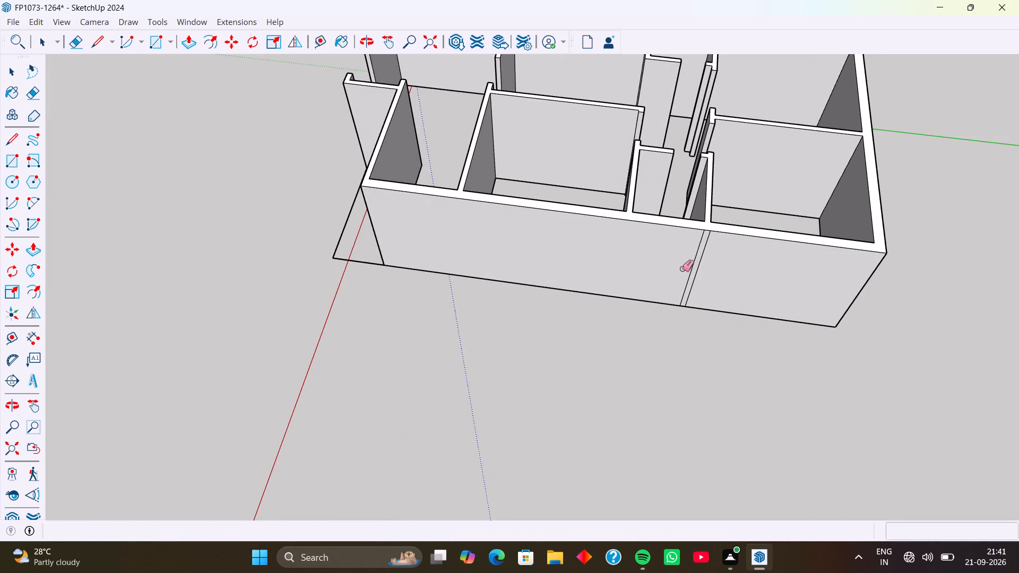
{"action": "left_click_drag", "start_coordinate": [681, 267], "coordinate": [712, 257]}
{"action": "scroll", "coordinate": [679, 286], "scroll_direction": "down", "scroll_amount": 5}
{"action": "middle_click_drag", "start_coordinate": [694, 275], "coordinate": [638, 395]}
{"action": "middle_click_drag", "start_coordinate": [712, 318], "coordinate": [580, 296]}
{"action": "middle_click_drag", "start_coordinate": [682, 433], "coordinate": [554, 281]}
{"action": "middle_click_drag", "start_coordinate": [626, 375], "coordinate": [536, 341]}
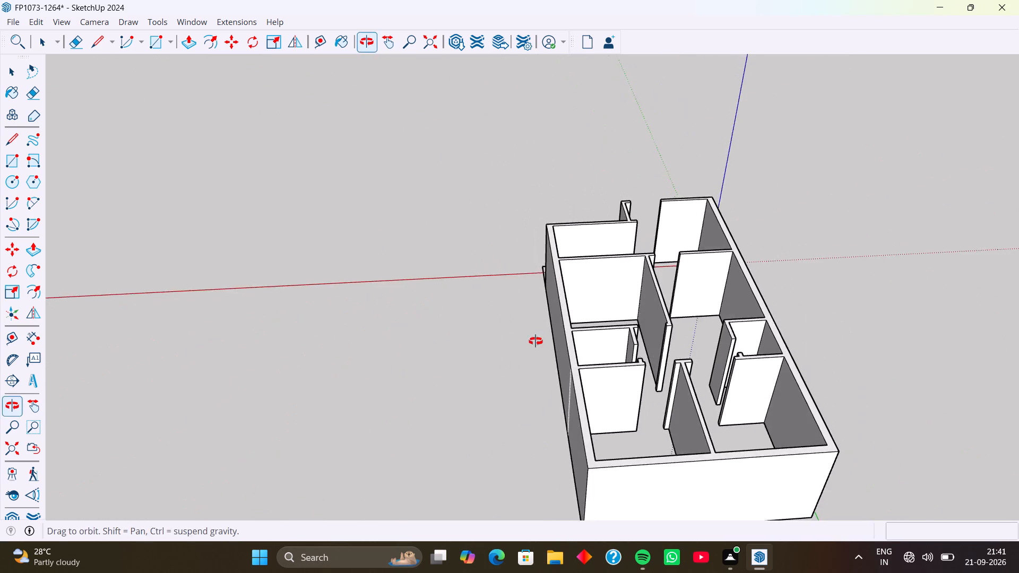
Examine the extruded walls and partitions from all sides and above for leftover seams or missing pieces.
{"action": "middle_click_drag", "start_coordinate": [536, 341], "coordinate": [538, 343]}
{"action": "middle_click_drag", "start_coordinate": [633, 403], "coordinate": [569, 412]}
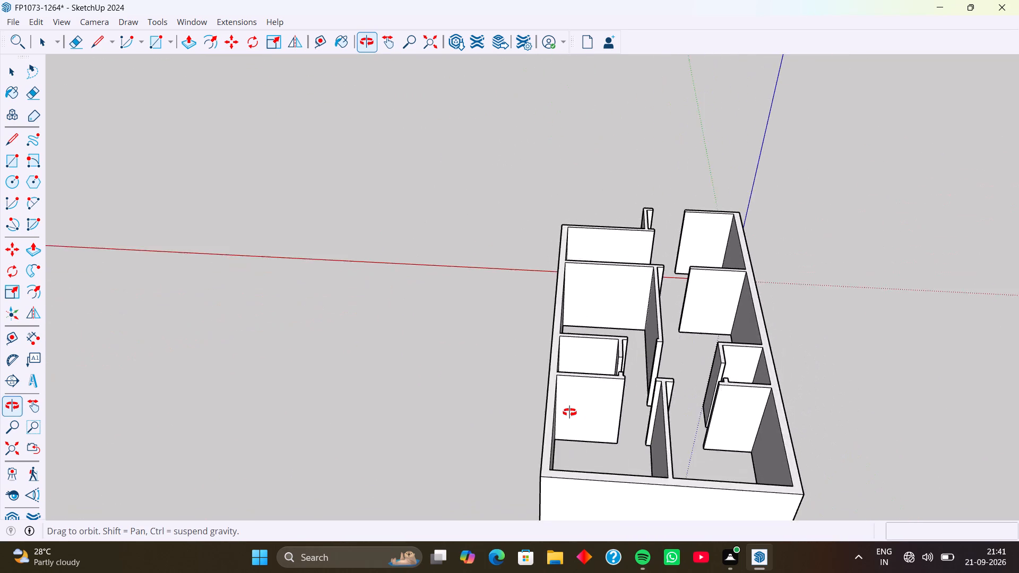
{"action": "middle_click_drag", "start_coordinate": [569, 412], "coordinate": [517, 429]}
{"action": "middle_click_drag", "start_coordinate": [558, 447], "coordinate": [530, 445]}
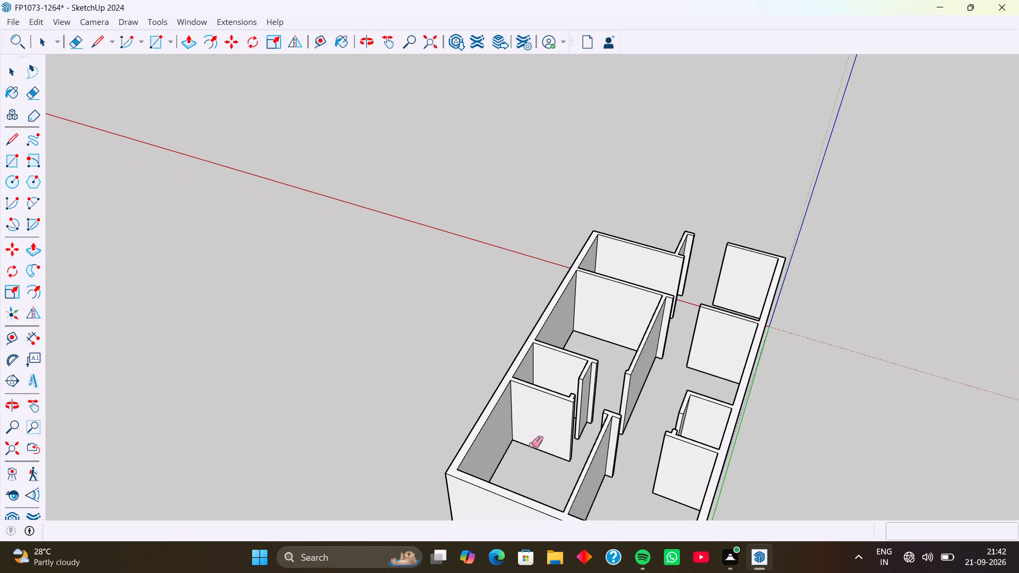
{"action": "middle_click_drag", "start_coordinate": [560, 433], "coordinate": [485, 572]}
{"action": "middle_click_drag", "start_coordinate": [551, 499], "coordinate": [513, 551]}
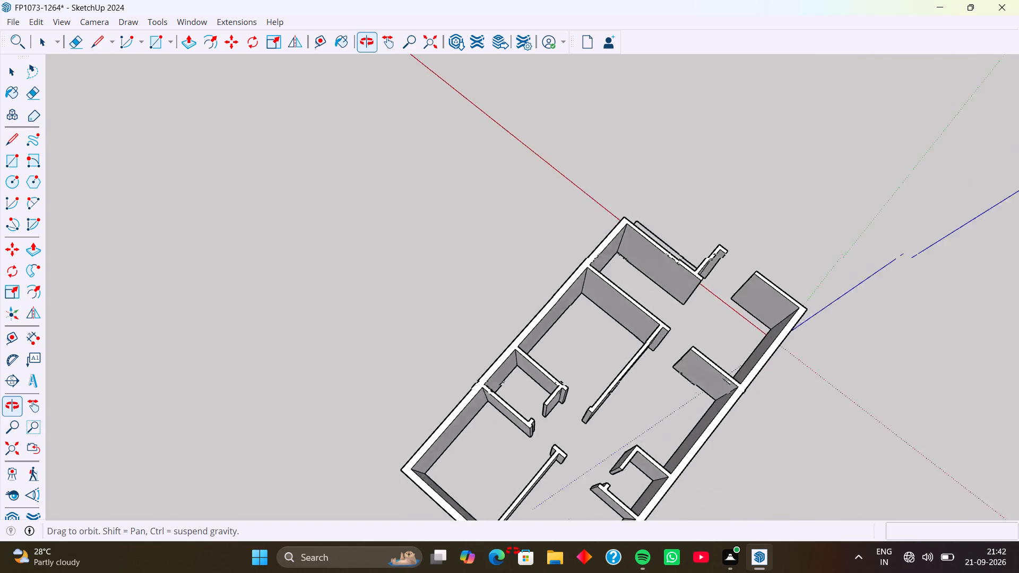
{"action": "middle_click_drag", "start_coordinate": [513, 551], "coordinate": [443, 572]}
{"action": "scroll", "coordinate": [461, 408], "scroll_direction": "up", "scroll_amount": 11}
{"action": "middle_click_drag", "start_coordinate": [507, 439], "coordinate": [460, 352]}
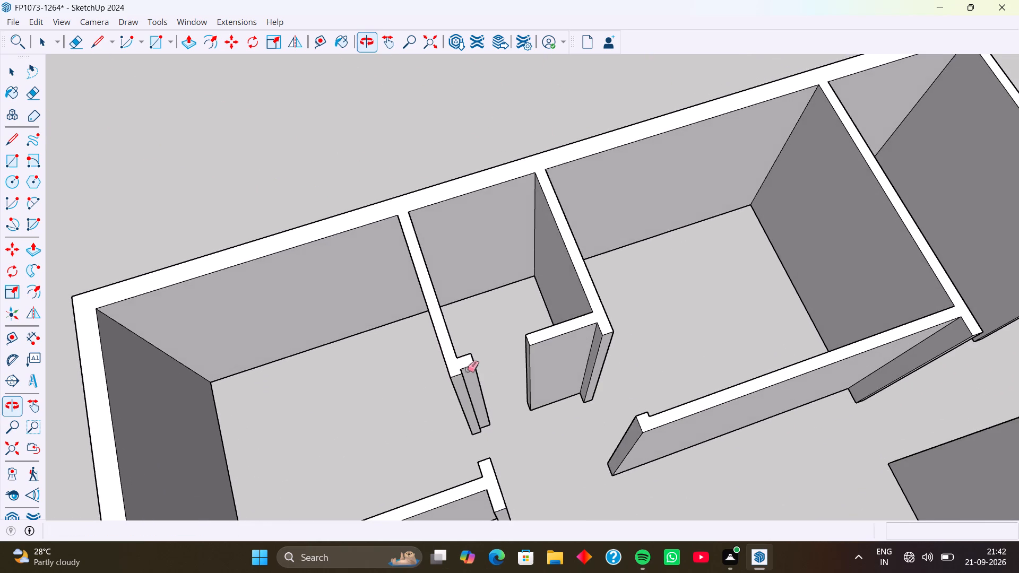
{"action": "scroll", "coordinate": [521, 407], "scroll_direction": "down", "scroll_amount": 10}
{"action": "middle_click_drag", "start_coordinate": [657, 422], "coordinate": [610, 327]}
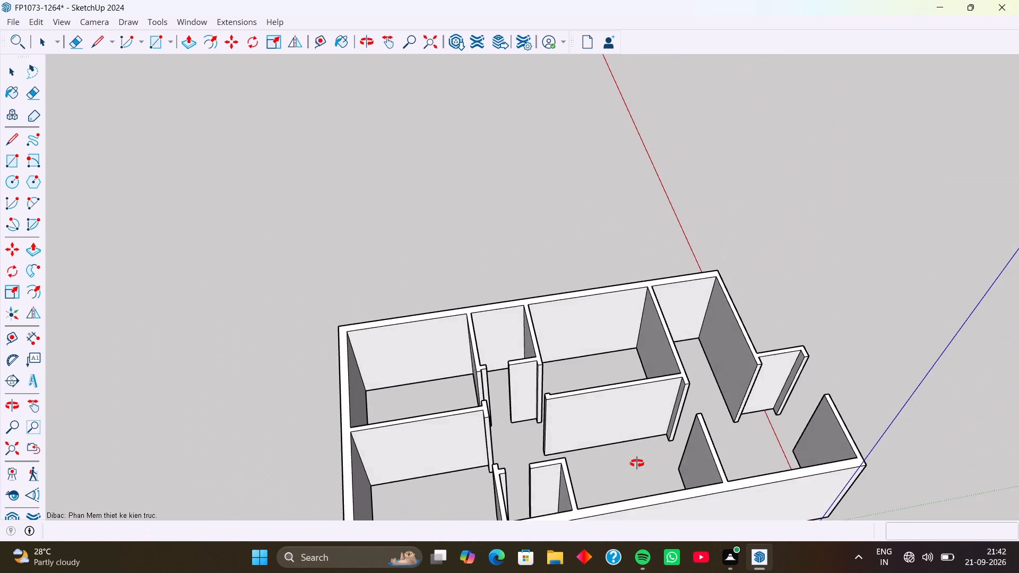
{"action": "middle_click_drag", "start_coordinate": [637, 463], "coordinate": [599, 324]}
{"action": "middle_click_drag", "start_coordinate": [546, 428], "coordinate": [433, 462]}
{"action": "middle_click_drag", "start_coordinate": [566, 467], "coordinate": [553, 467]}
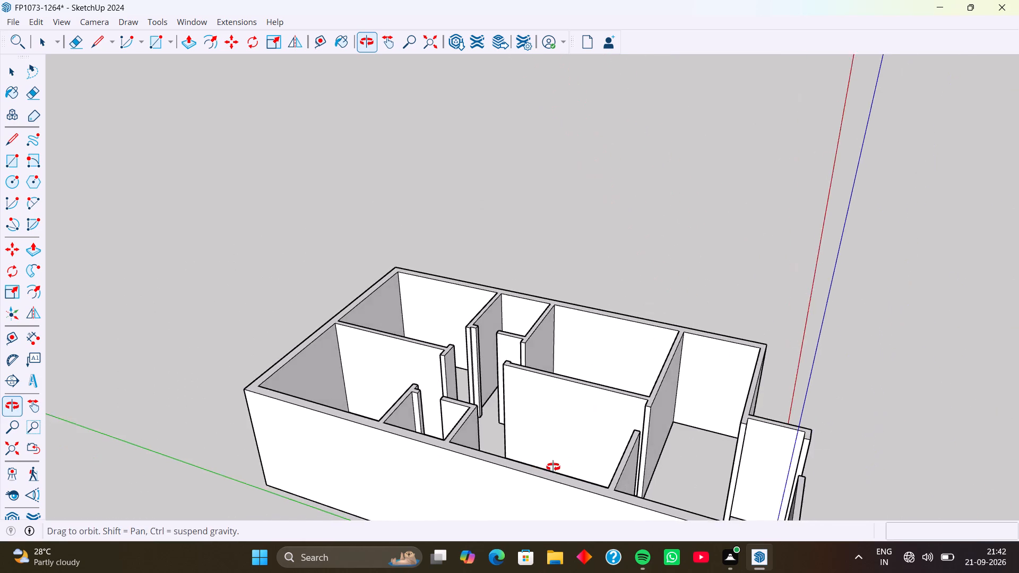
{"action": "middle_click_drag", "start_coordinate": [553, 467], "coordinate": [568, 462]}
{"action": "scroll", "coordinate": [441, 344], "scroll_direction": "up", "scroll_amount": 12}
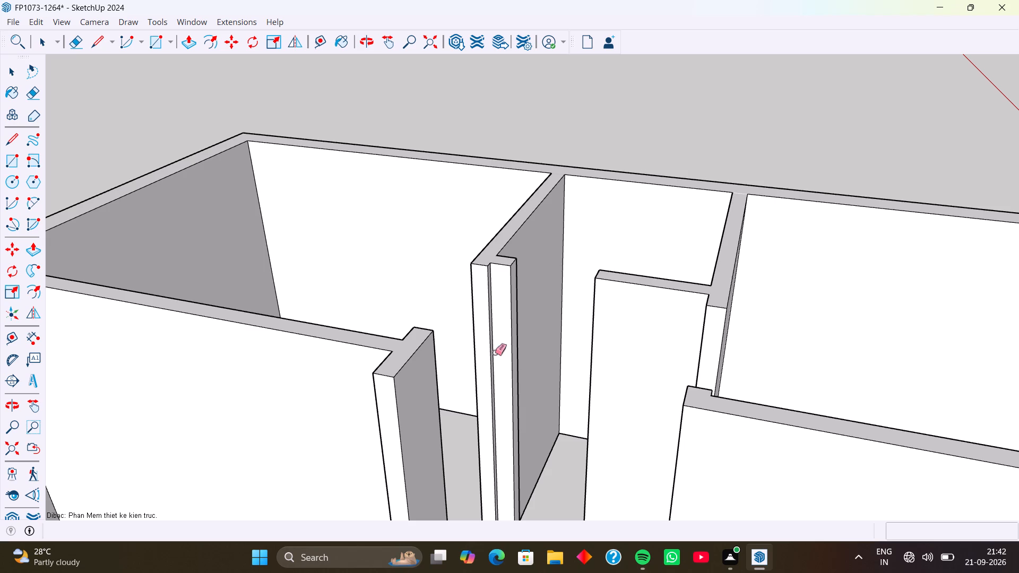
{"action": "scroll", "coordinate": [490, 365], "scroll_direction": "down", "scroll_amount": 6}
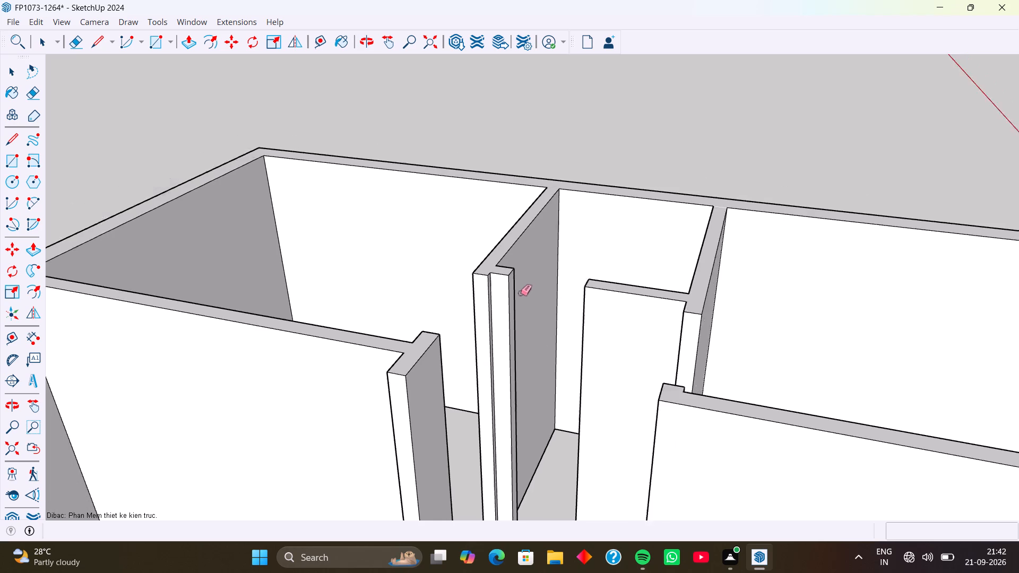
{"action": "scroll", "coordinate": [520, 293], "scroll_direction": "down", "scroll_amount": 6}
{"action": "scroll", "coordinate": [594, 323], "scroll_direction": "down", "scroll_amount": 5}
{"action": "middle_click_drag", "start_coordinate": [747, 393], "coordinate": [720, 400]}
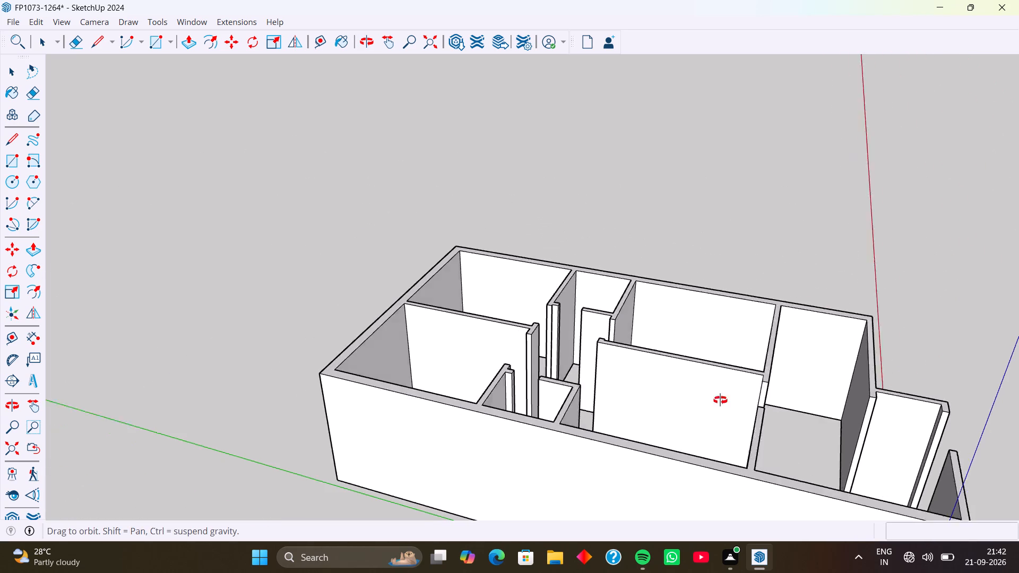
{"action": "middle_click_drag", "start_coordinate": [720, 400], "coordinate": [612, 400]}
{"action": "middle_click_drag", "start_coordinate": [692, 421], "coordinate": [475, 422]}
{"action": "scroll", "coordinate": [443, 413], "scroll_direction": "down", "scroll_amount": 2}
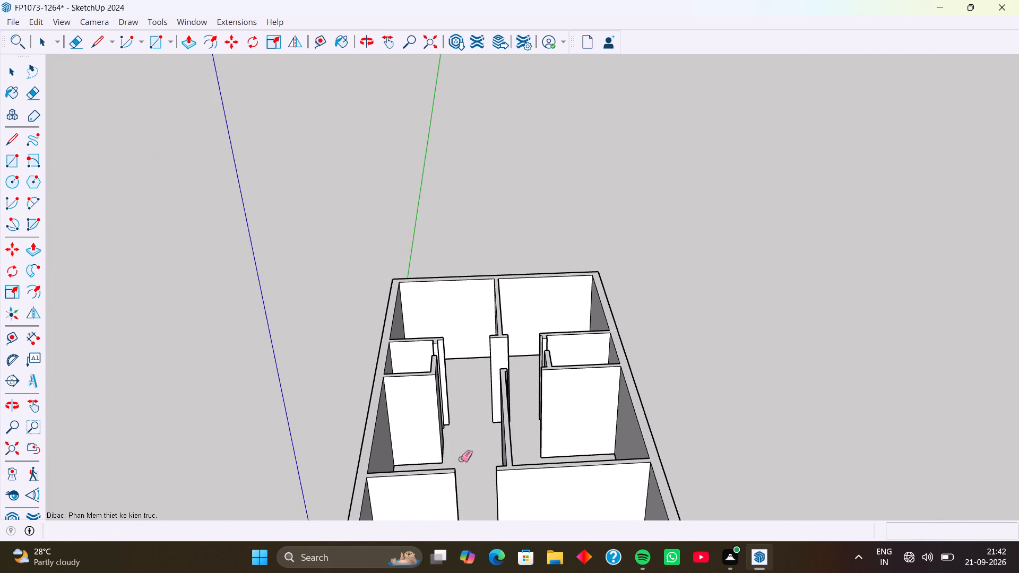
{"action": "middle_click_drag", "start_coordinate": [455, 496], "coordinate": [440, 289], "text": "shift"}
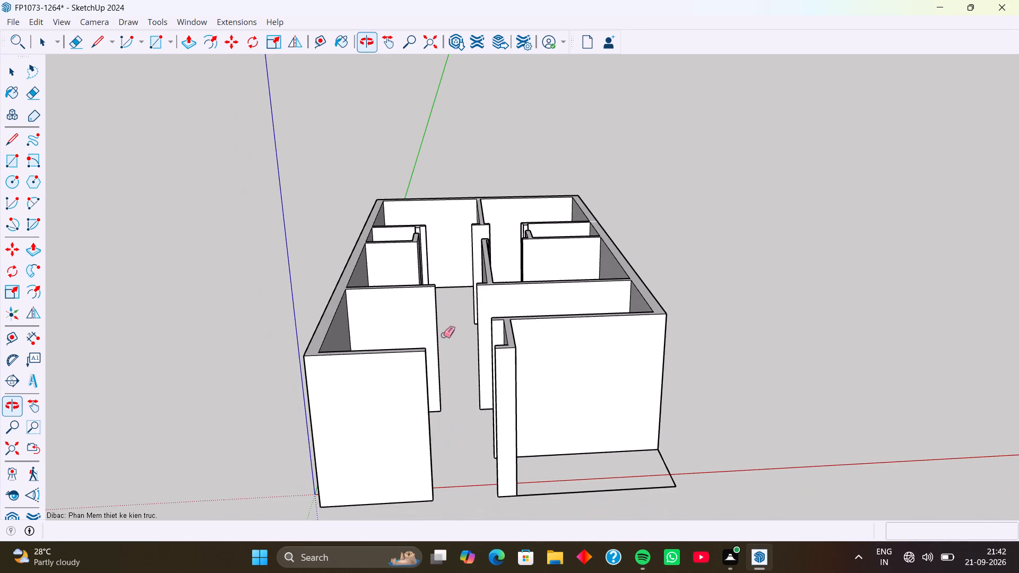
{"action": "middle_click_drag", "start_coordinate": [441, 336], "coordinate": [434, 290]}
{"action": "middle_click_drag", "start_coordinate": [471, 343], "coordinate": [462, 411]}
{"action": "middle_click_drag", "start_coordinate": [469, 410], "coordinate": [445, 407]}
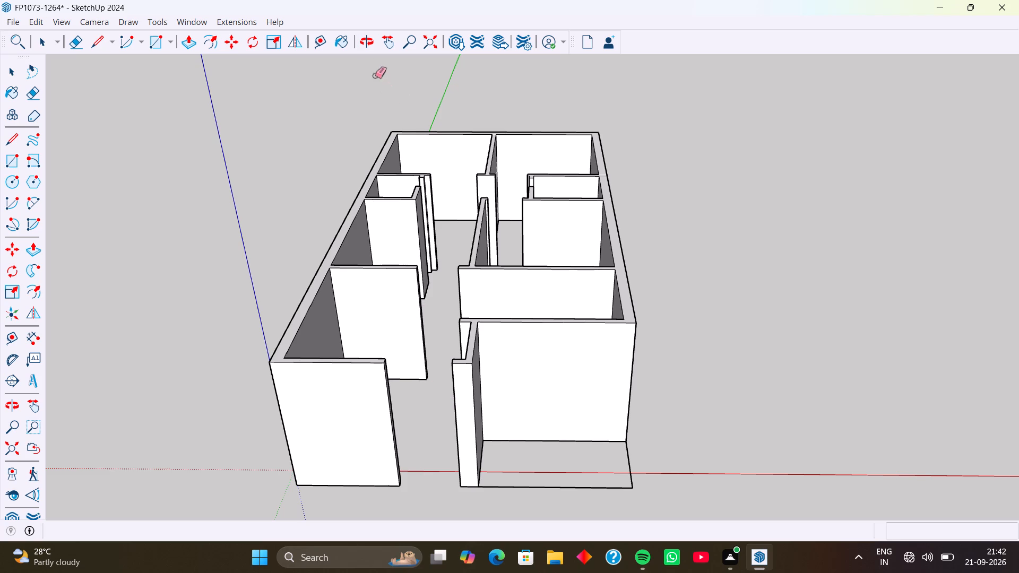
Place two vertical guides on the outside face of the long wall beside the green axis, 4' from the corner near the origin and 4' further along.
{"action": "left_click", "coordinate": [322, 43]}
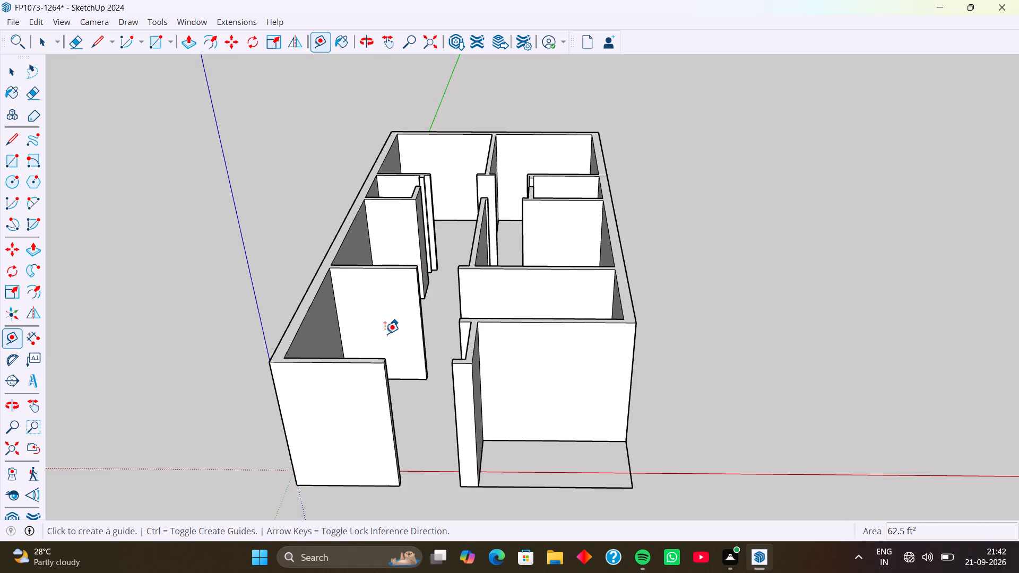
{"action": "middle_click_drag", "start_coordinate": [382, 335], "coordinate": [494, 338]}
{"action": "middle_click_drag", "start_coordinate": [327, 436], "coordinate": [567, 377]}
{"action": "middle_click_drag", "start_coordinate": [534, 402], "coordinate": [602, 401]}
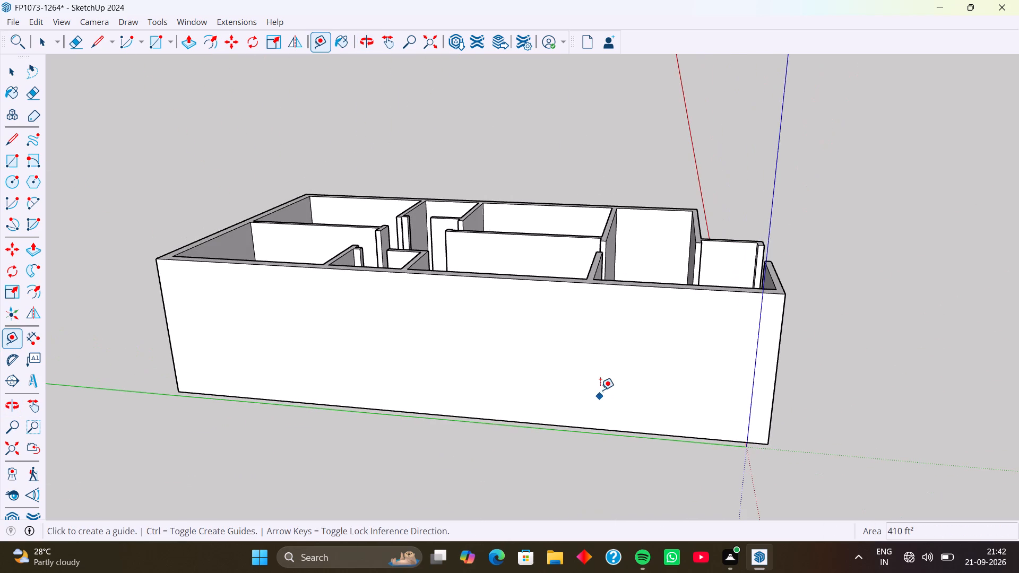
{"action": "middle_click_drag", "start_coordinate": [592, 411], "coordinate": [508, 350], "text": "shift"}
{"action": "middle_click_drag", "start_coordinate": [566, 379], "coordinate": [617, 395]}
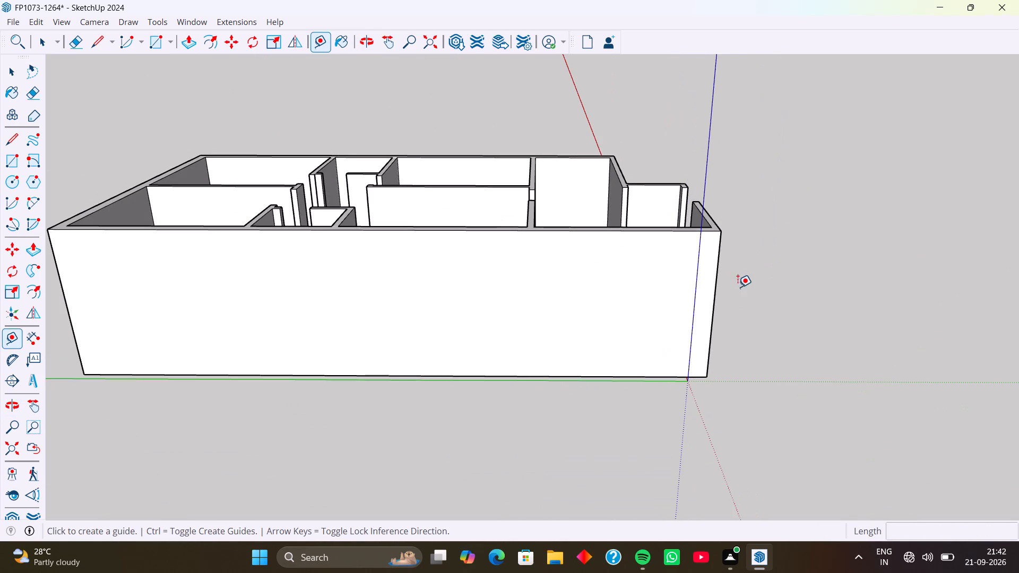
{"action": "left_click", "coordinate": [716, 290]}
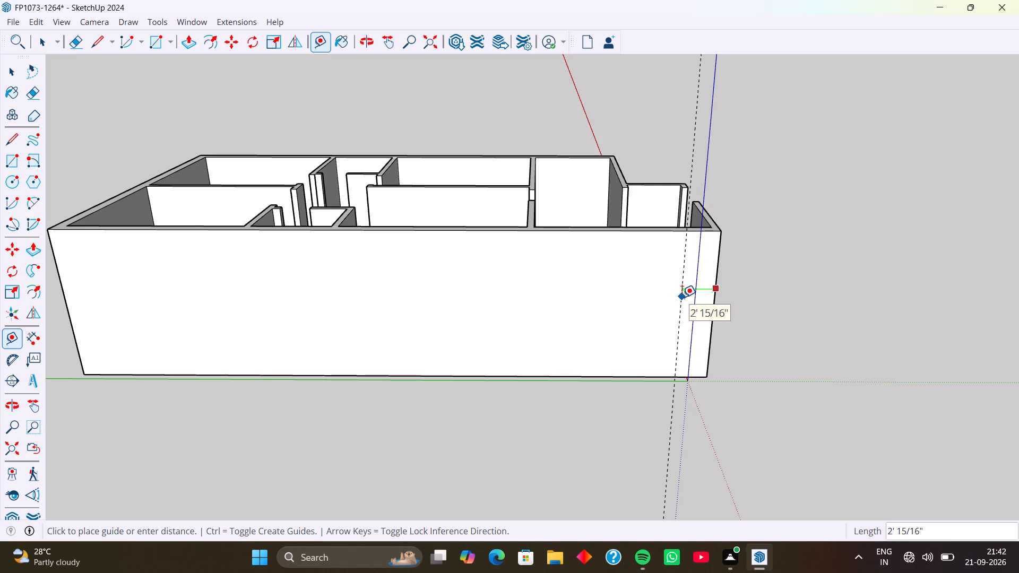
{"action": "type", "text": "4'"}
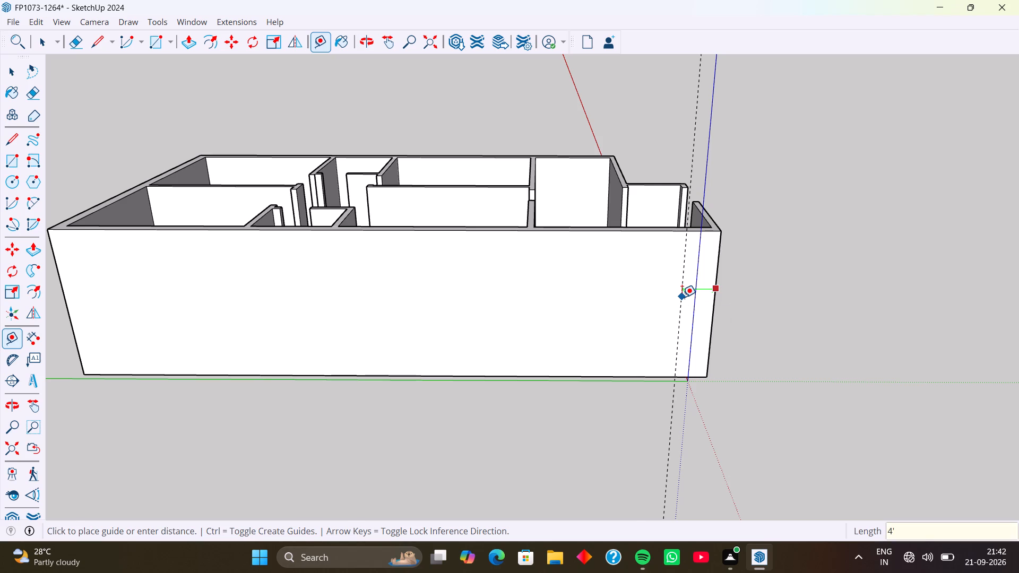
{"action": "key", "text": "Return"}
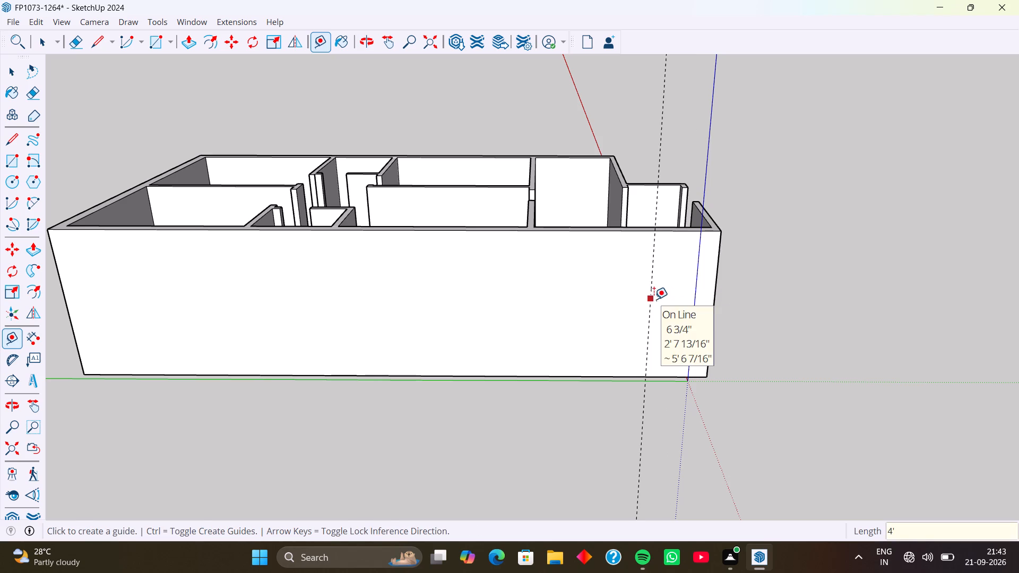
{"action": "left_click", "coordinate": [654, 299]}
{"action": "type", "text": "4'"}
{"action": "key", "text": "Return"}
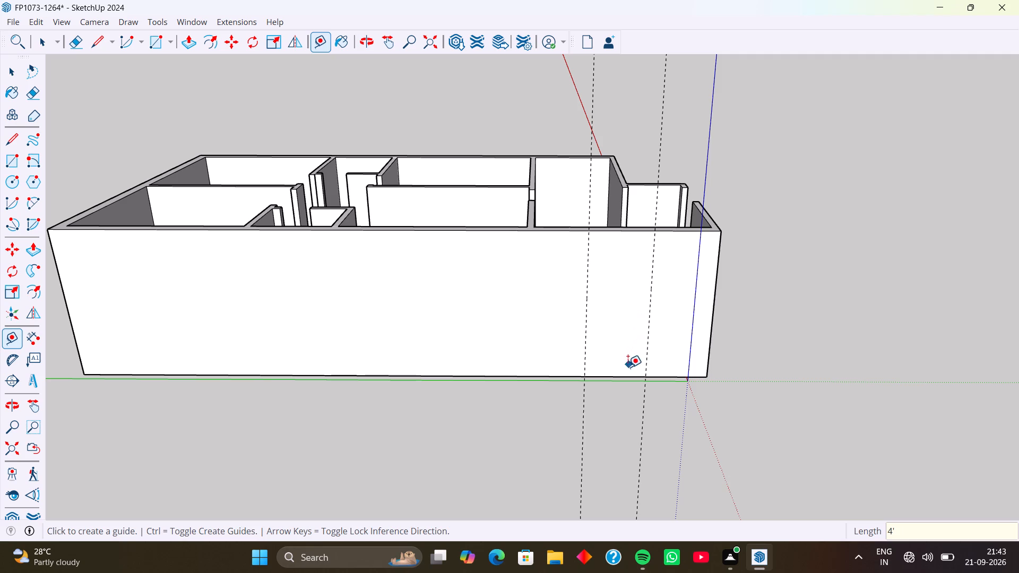
Place two horizontal guides on the same outside wall face, 3' above the base edge and 4' above that first guide.
{"action": "left_click", "coordinate": [626, 375]}
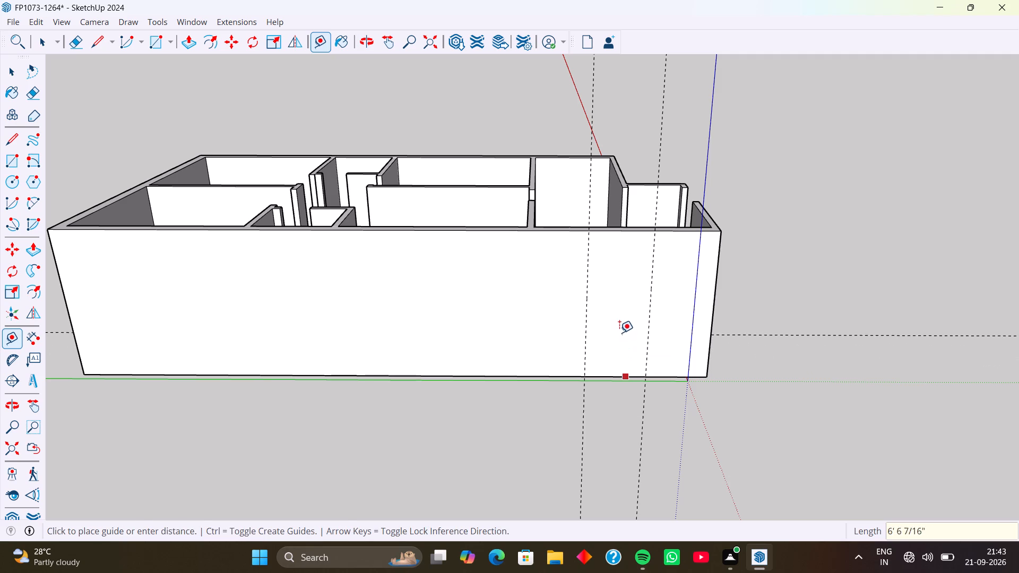
{"action": "key", "text": "Up"}
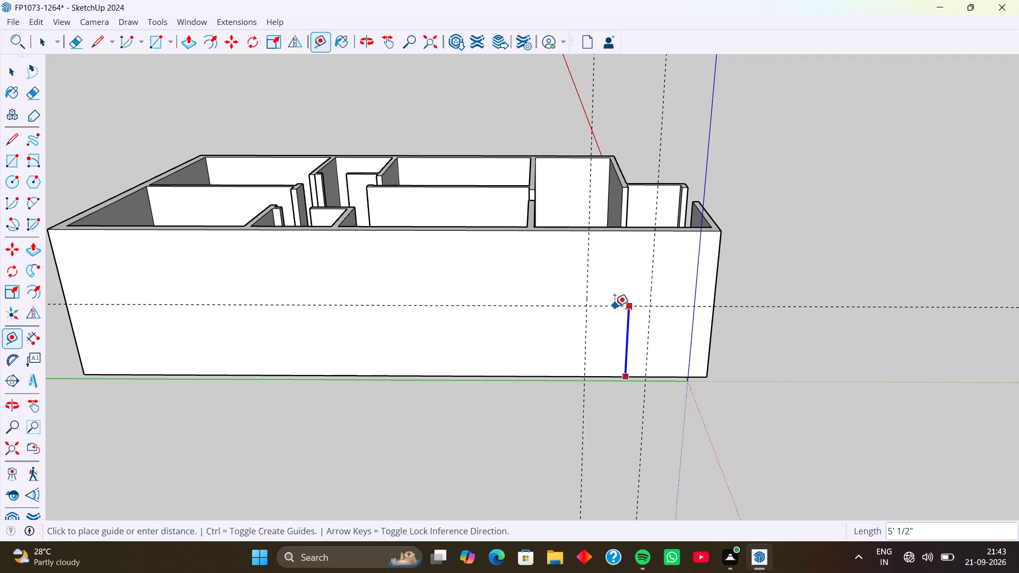
{"action": "type", "text": "3'"}
{"action": "key", "text": "Return"}
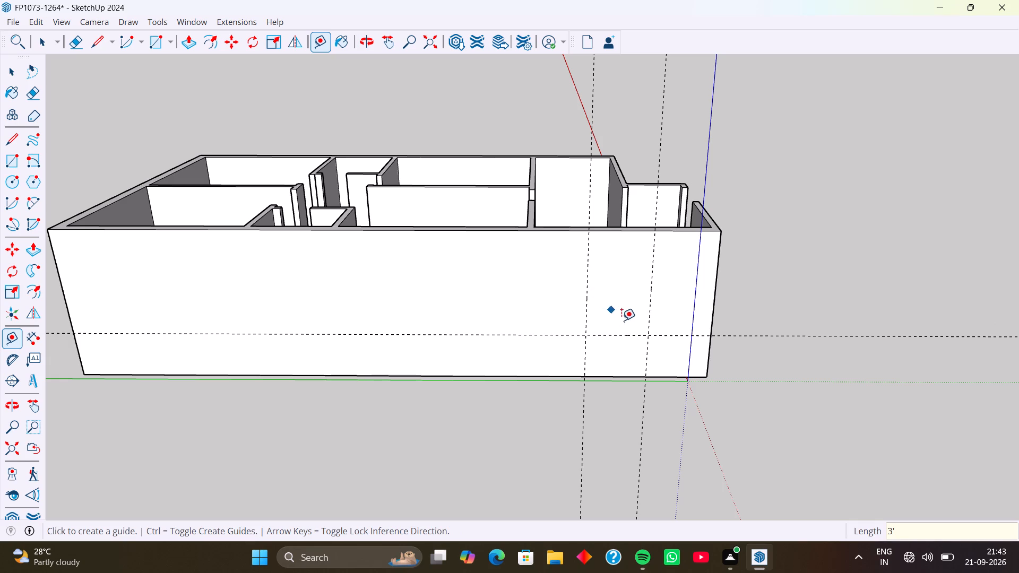
{"action": "left_click", "coordinate": [629, 334]}
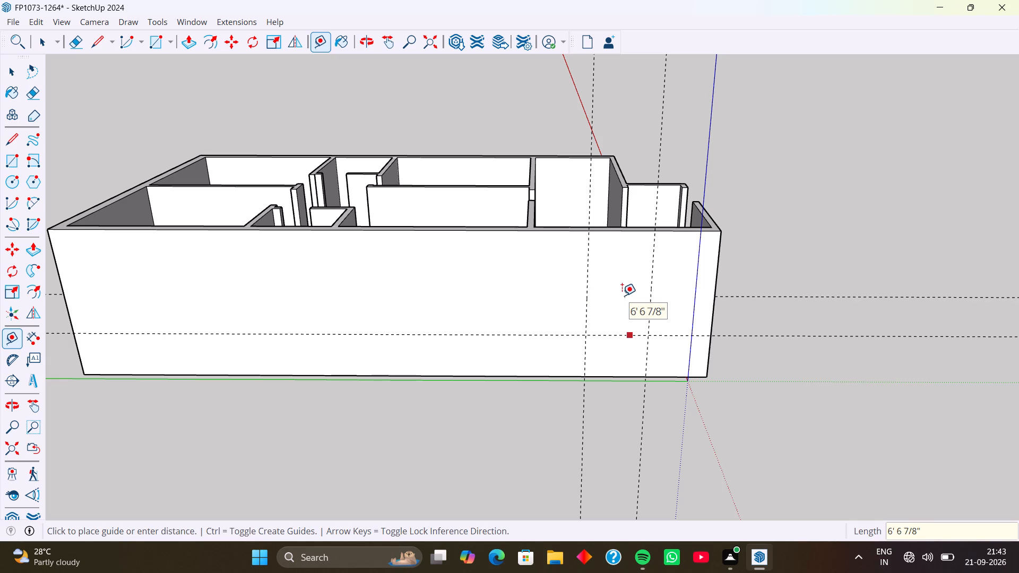
{"action": "key", "text": "Up"}
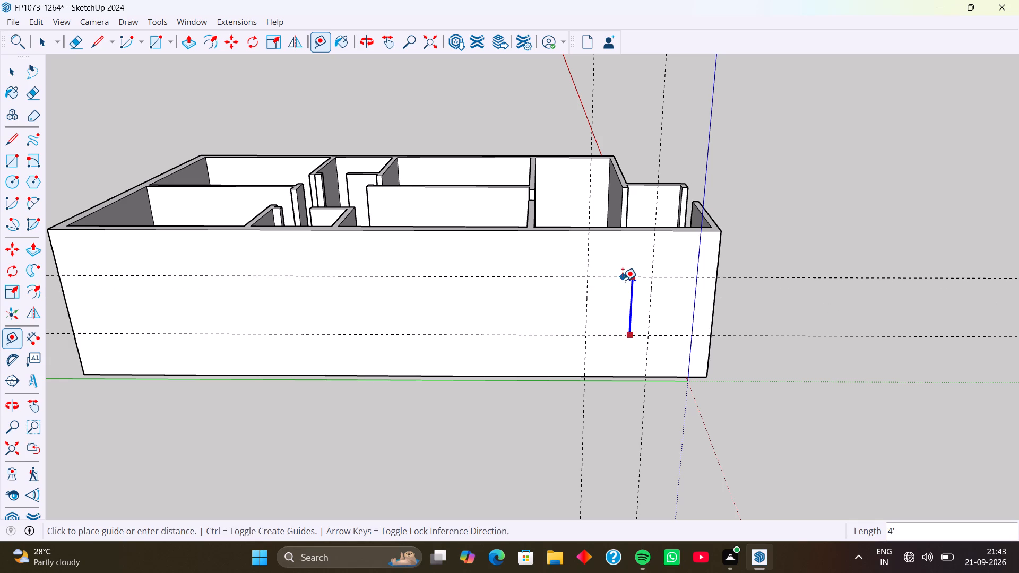
{"action": "type", "text": "4'"}
{"action": "key", "text": "Return"}
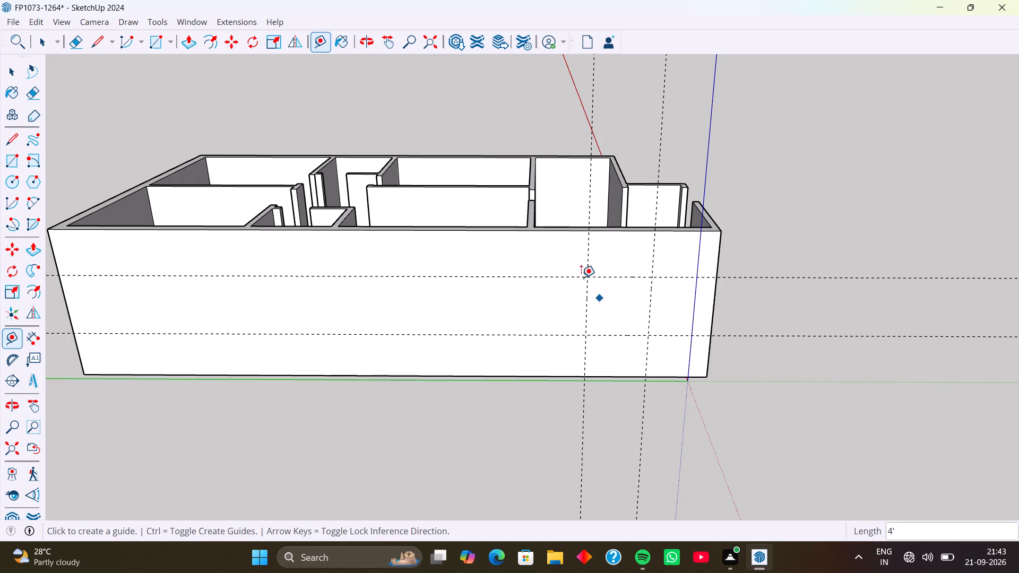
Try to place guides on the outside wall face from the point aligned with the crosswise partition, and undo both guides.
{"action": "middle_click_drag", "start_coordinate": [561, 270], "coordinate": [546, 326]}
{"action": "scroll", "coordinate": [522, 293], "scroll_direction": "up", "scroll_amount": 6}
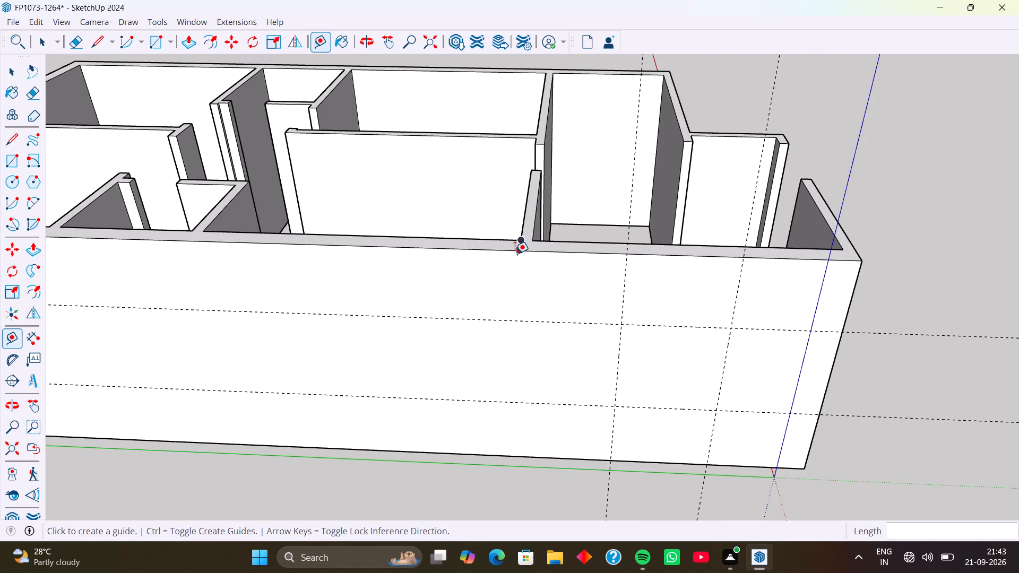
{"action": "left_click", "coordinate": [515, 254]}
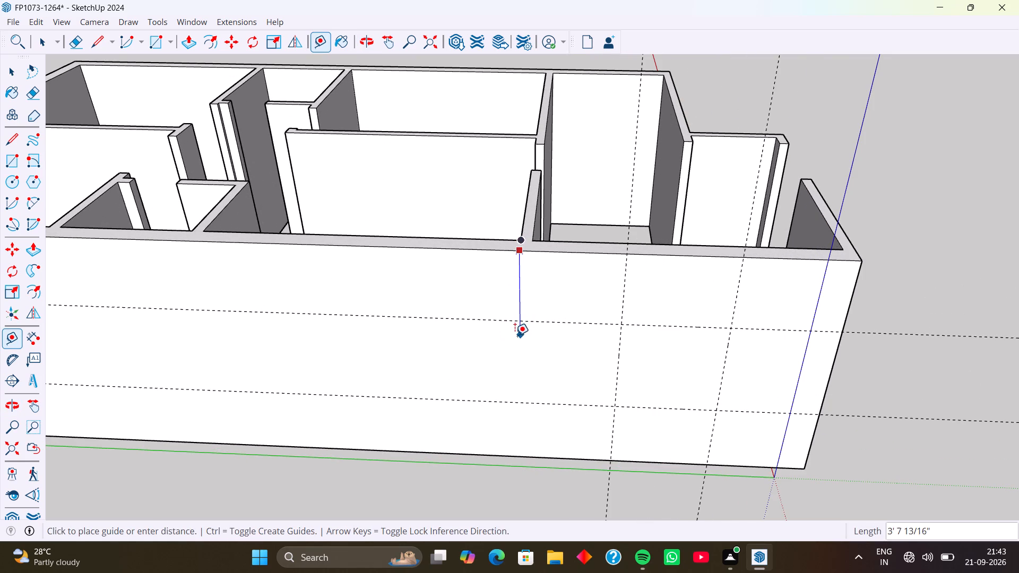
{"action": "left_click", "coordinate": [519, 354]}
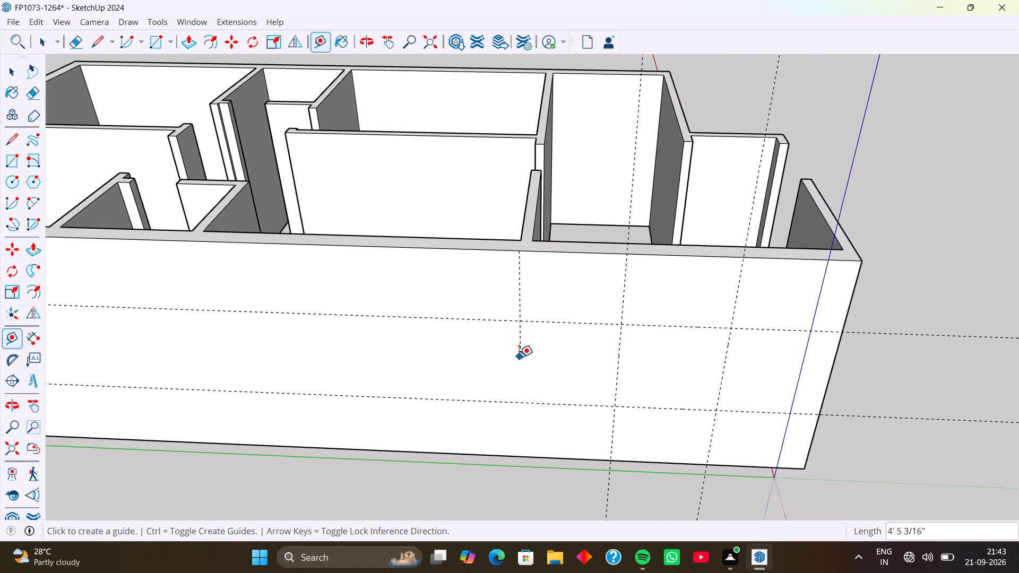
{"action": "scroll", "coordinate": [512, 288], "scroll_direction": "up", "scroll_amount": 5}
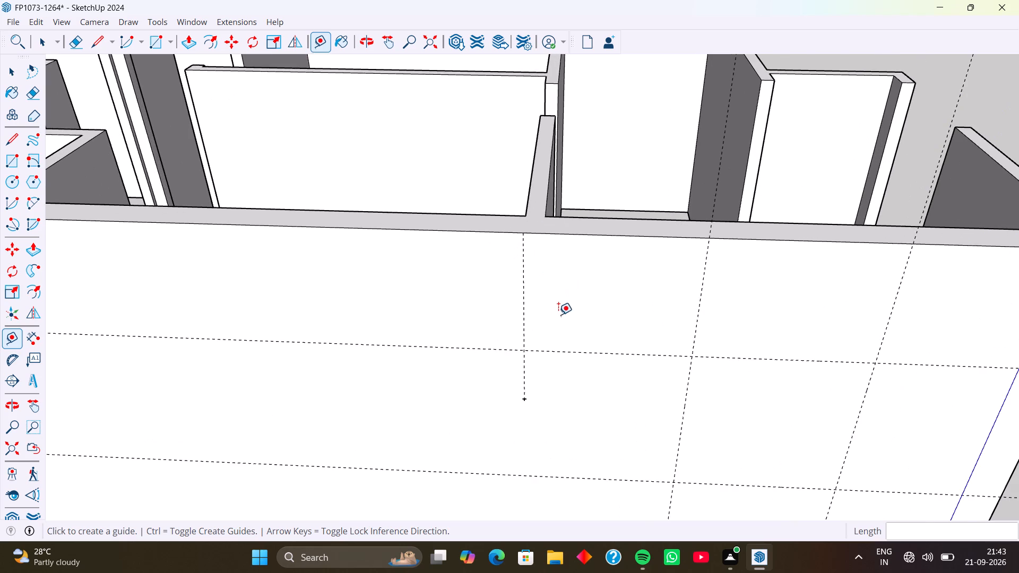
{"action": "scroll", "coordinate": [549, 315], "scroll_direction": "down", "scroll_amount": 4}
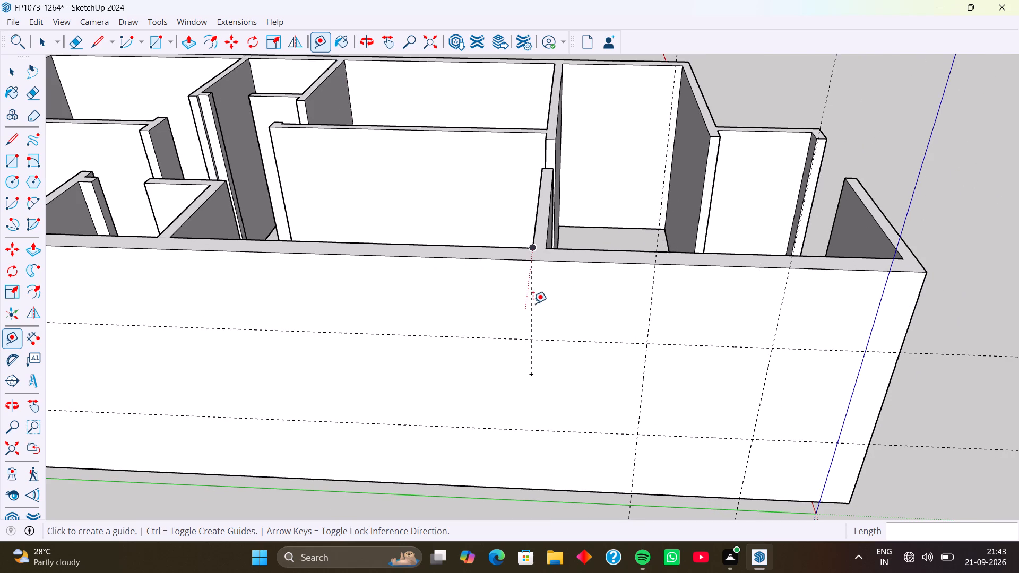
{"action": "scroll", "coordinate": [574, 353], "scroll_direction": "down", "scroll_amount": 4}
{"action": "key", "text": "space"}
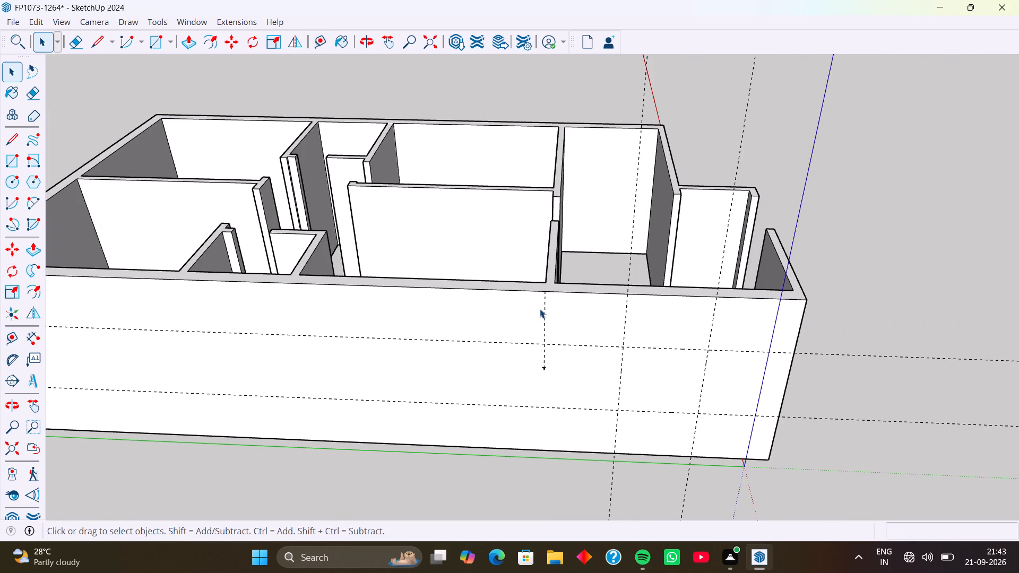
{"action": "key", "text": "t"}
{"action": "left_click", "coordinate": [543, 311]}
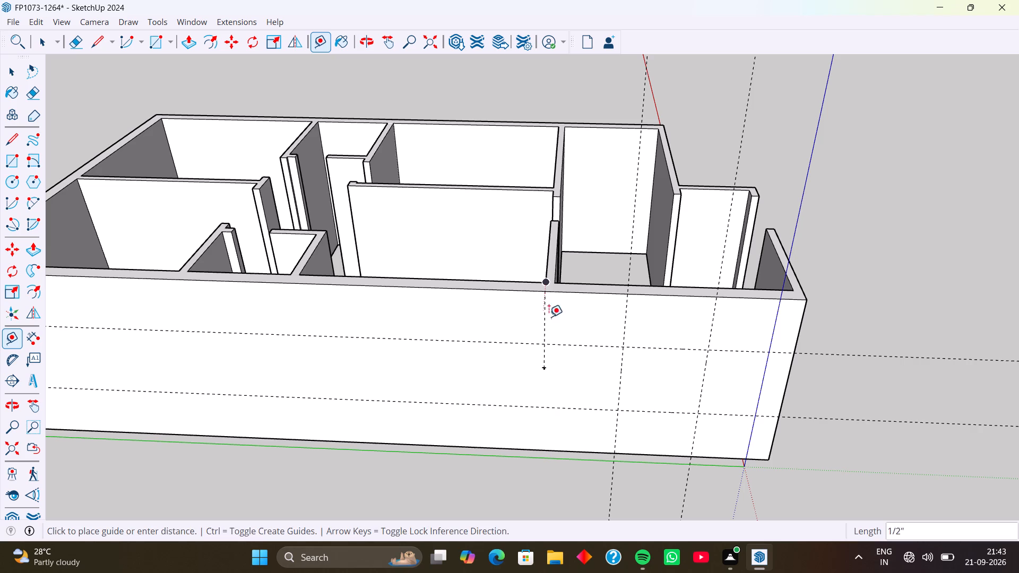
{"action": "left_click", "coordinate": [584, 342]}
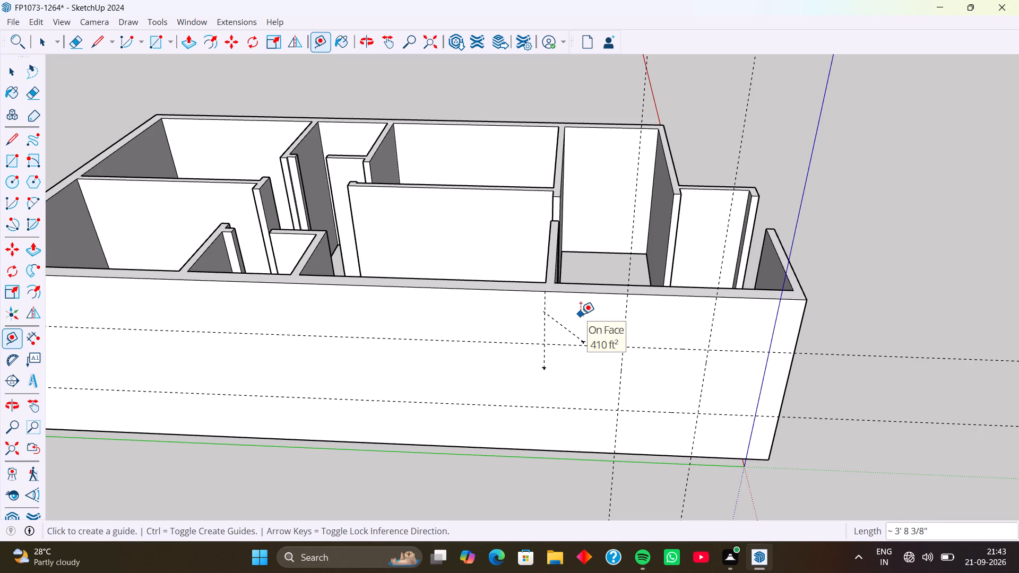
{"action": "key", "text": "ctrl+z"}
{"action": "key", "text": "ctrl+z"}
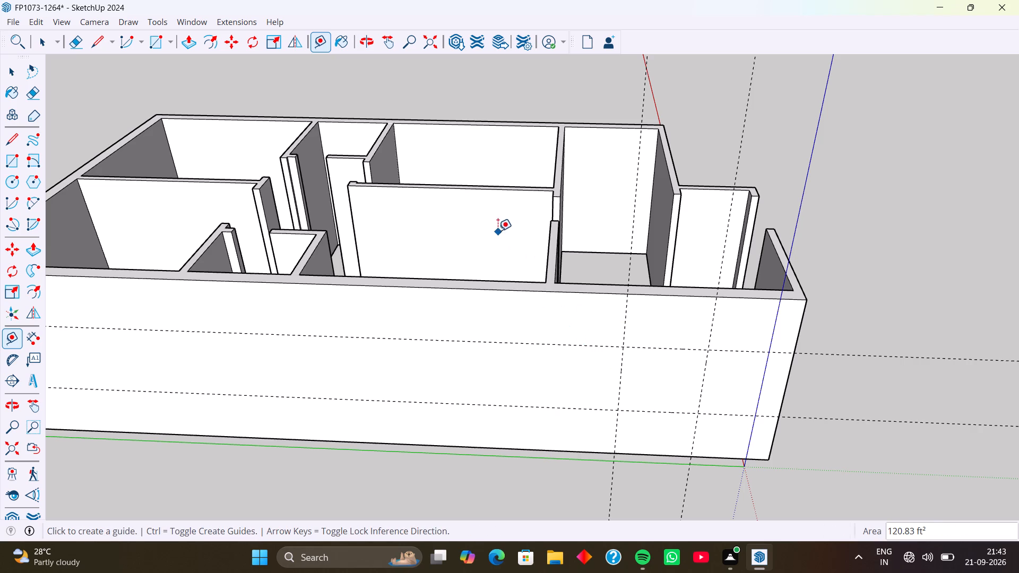
Draw a line from the crosswise partition's inner corner 9" across the long wall's top and 10' down its outside face to the base.
{"action": "key", "text": "l"}
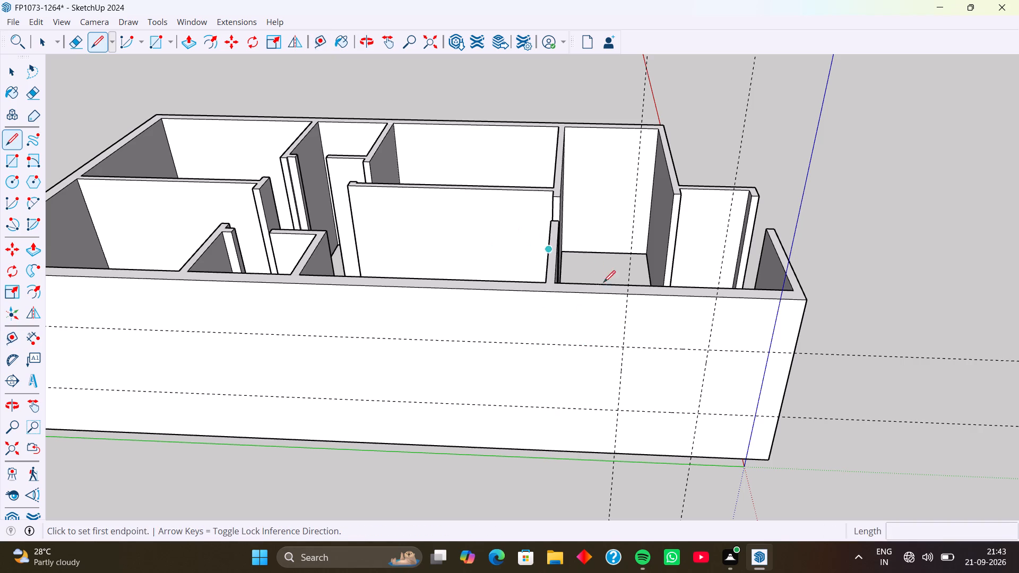
{"action": "scroll", "coordinate": [576, 290], "scroll_direction": "up", "scroll_amount": 11}
{"action": "left_click", "coordinate": [554, 289]}
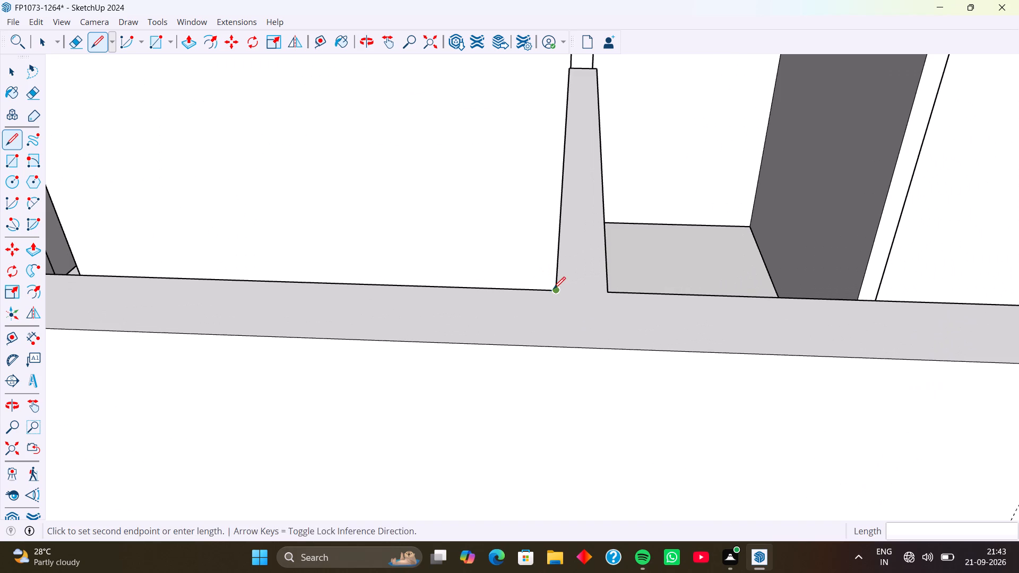
{"action": "left_click", "coordinate": [552, 349]}
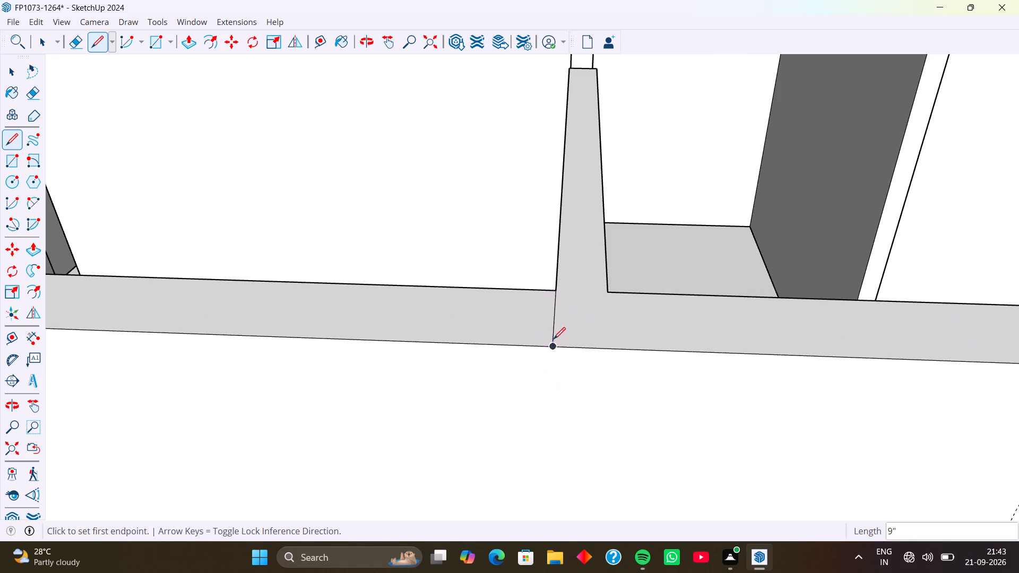
{"action": "left_click", "coordinate": [554, 348]}
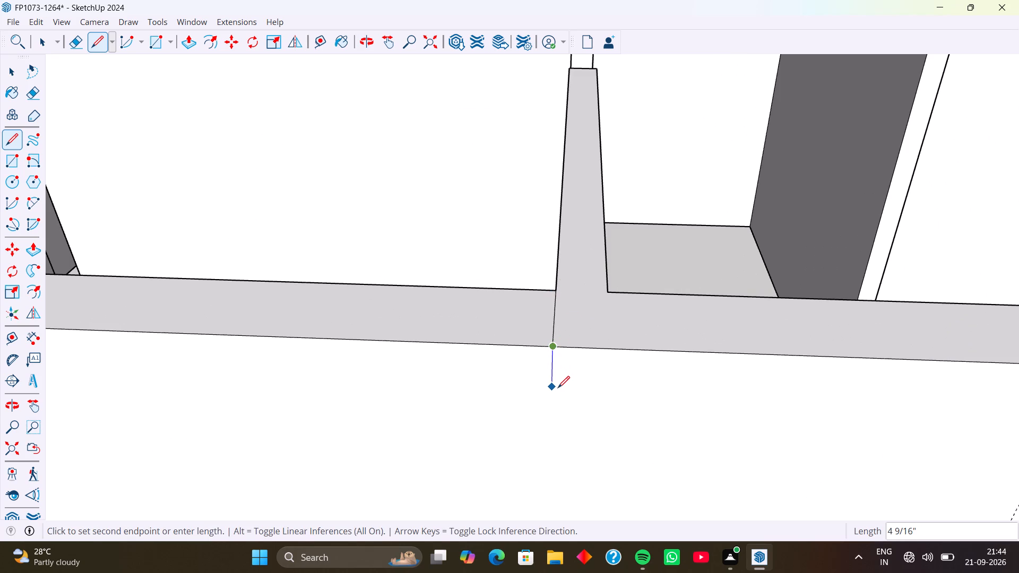
{"action": "key", "text": "Up"}
{"action": "scroll", "coordinate": [558, 388], "scroll_direction": "down", "scroll_amount": 11}
{"action": "middle_click_drag", "start_coordinate": [564, 436], "coordinate": [563, 333]}
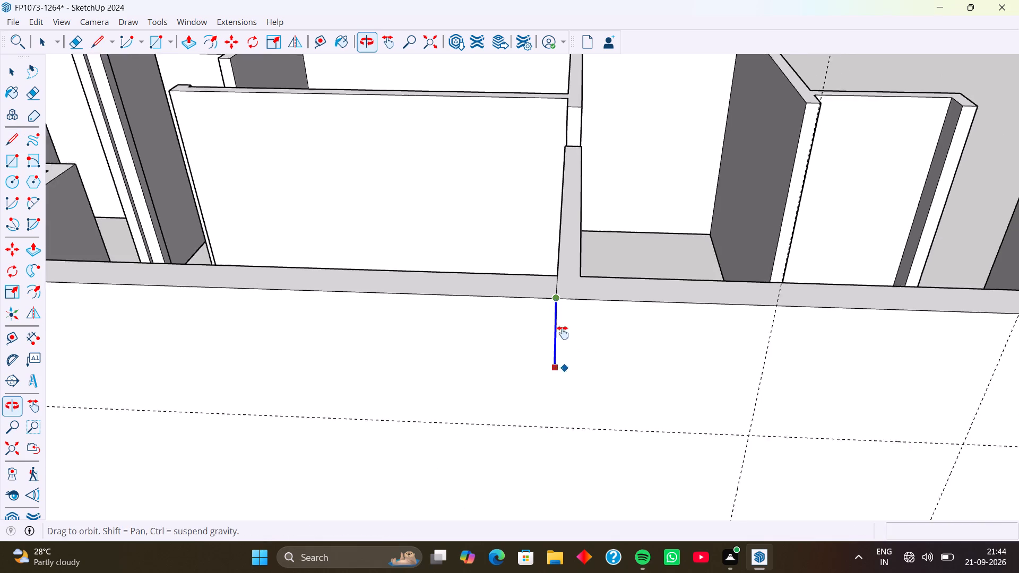
{"action": "middle_click_drag", "start_coordinate": [563, 333], "coordinate": [547, 218]}
{"action": "middle_click_drag", "start_coordinate": [545, 338], "coordinate": [537, 185], "text": "shift"}
{"action": "scroll", "coordinate": [529, 274], "scroll_direction": "down", "scroll_amount": 3}
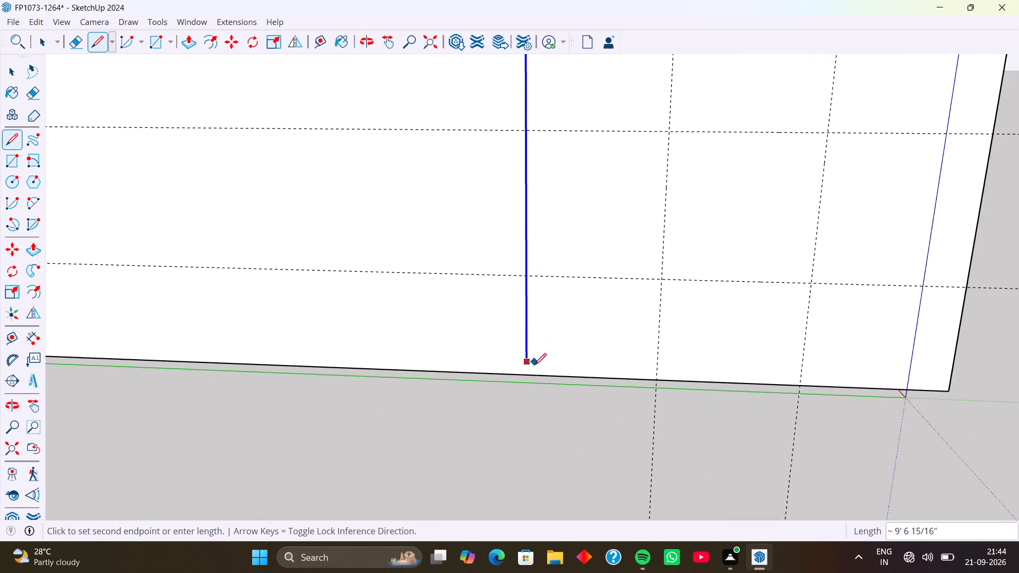
{"action": "left_click", "coordinate": [528, 375]}
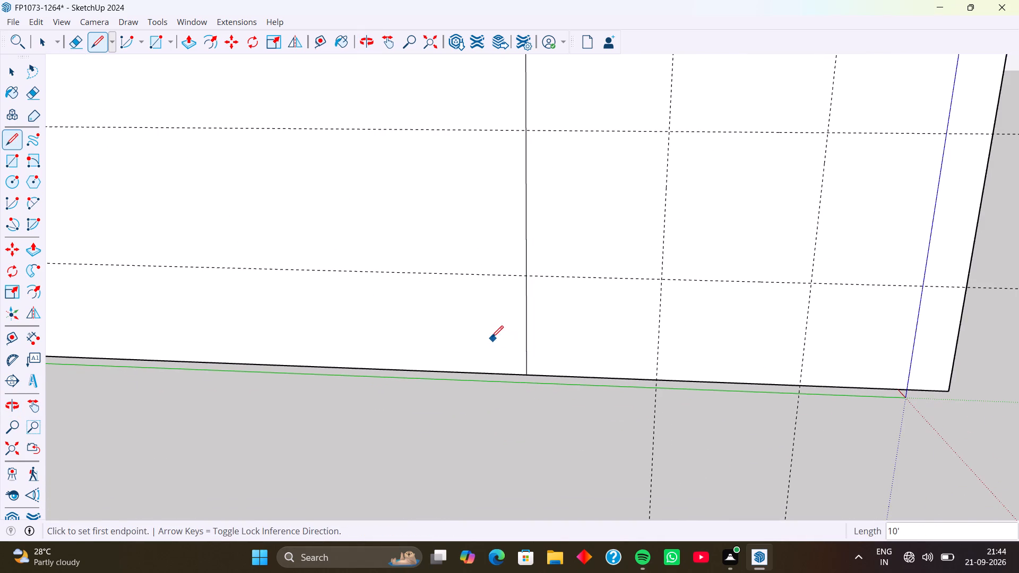
Place two vertical guides on the outside wall face, 4' from the new vertical line away from the origin and 4' further along.
{"action": "scroll", "coordinate": [523, 242], "scroll_direction": "down", "scroll_amount": 15}
{"action": "middle_click_drag", "start_coordinate": [453, 275], "coordinate": [462, 304]}
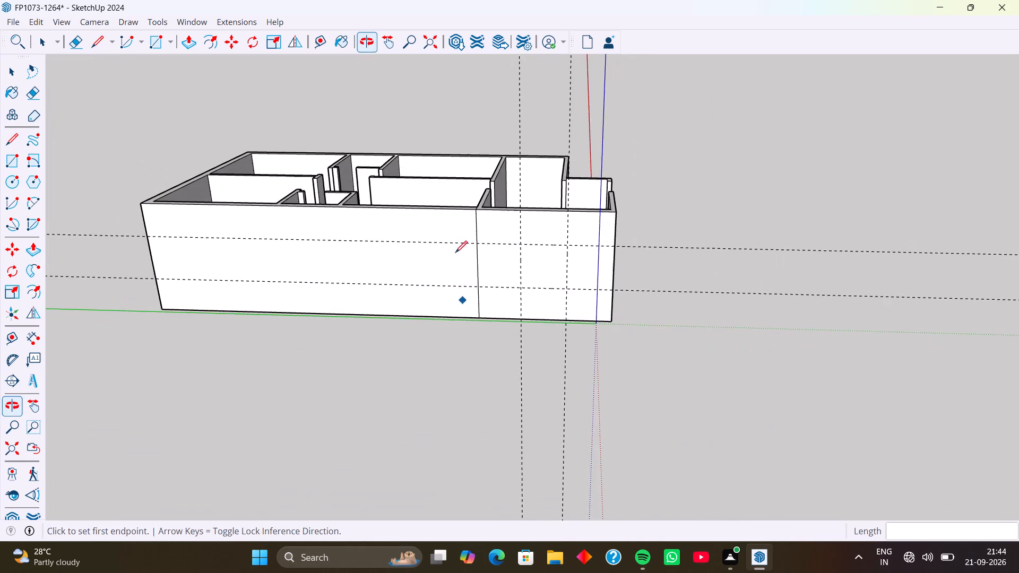
{"action": "scroll", "coordinate": [452, 231], "scroll_direction": "up", "scroll_amount": 6}
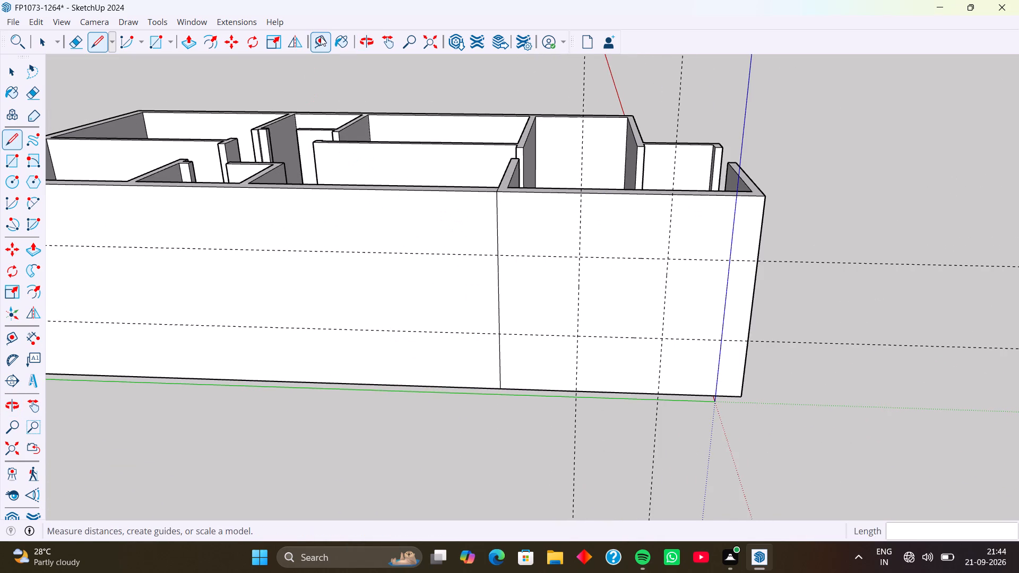
{"action": "left_click", "coordinate": [321, 37]}
{"action": "left_click", "coordinate": [498, 280]}
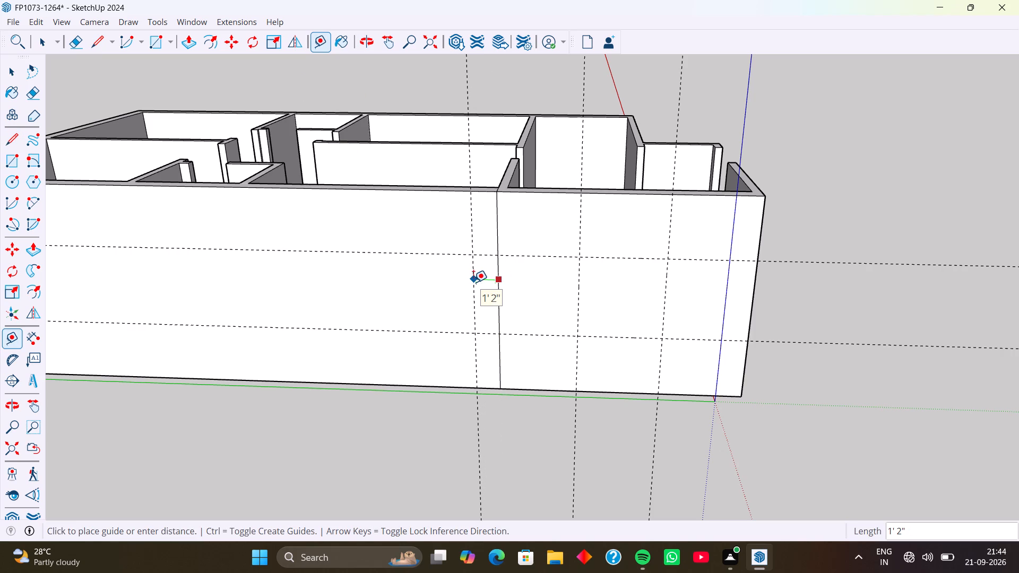
{"action": "type", "text": "4'"}
{"action": "key", "text": "Return"}
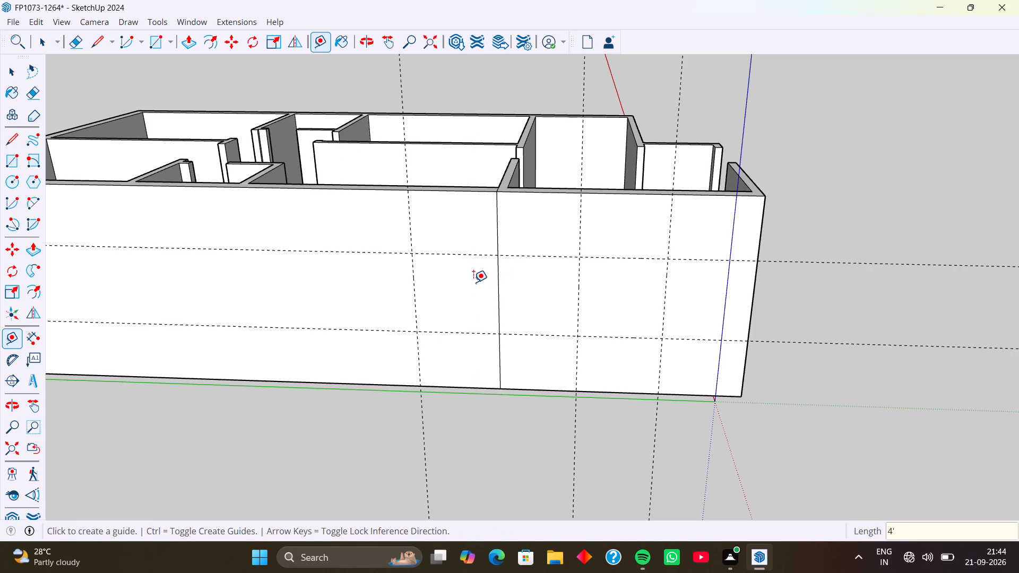
{"action": "middle_click_drag", "start_coordinate": [399, 327], "coordinate": [442, 323]}
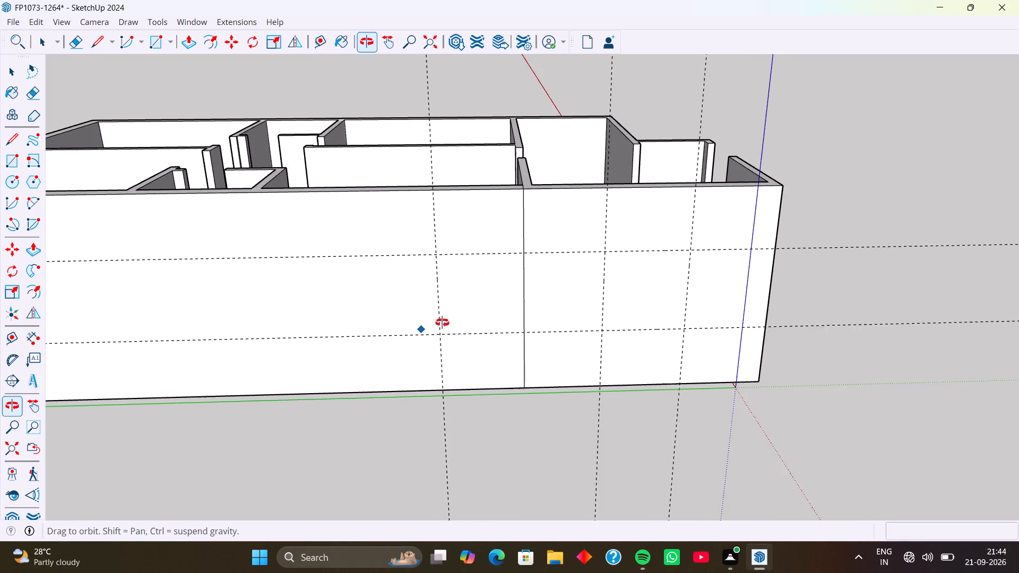
{"action": "middle_click_drag", "start_coordinate": [442, 323], "coordinate": [444, 323]}
{"action": "left_click", "coordinate": [448, 308]}
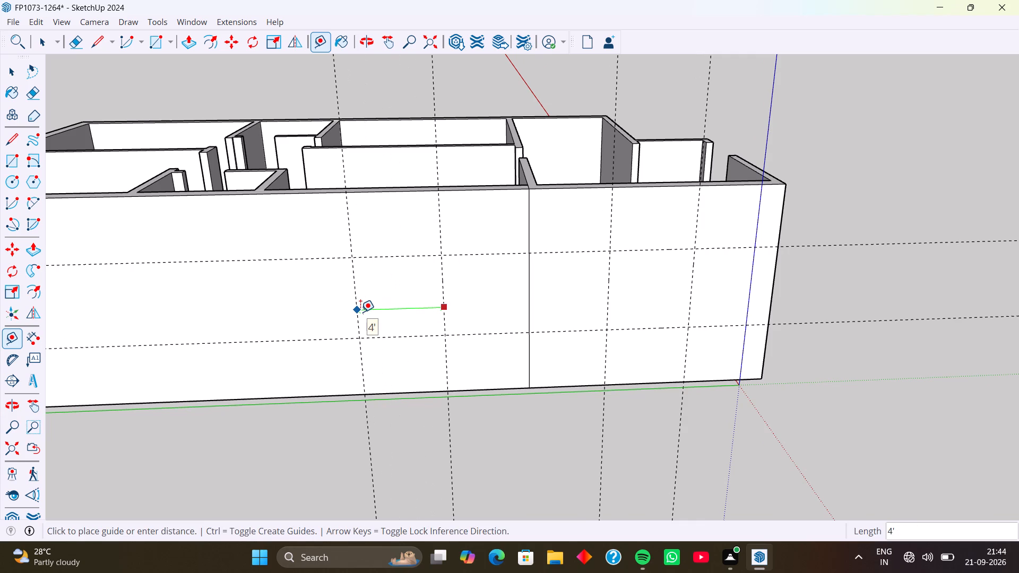
{"action": "type", "text": "4'"}
{"action": "key", "text": "Return"}
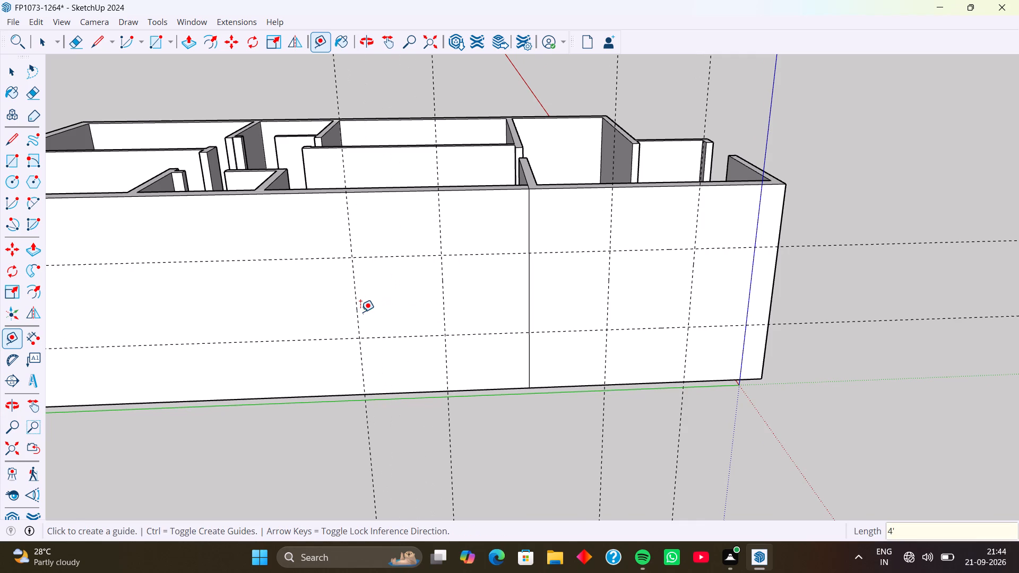
Place two vertical guides on the same outside face, 4' from the wall's far end corner and 4' further toward the origin.
{"action": "scroll", "coordinate": [362, 312], "scroll_direction": "down", "scroll_amount": 3}
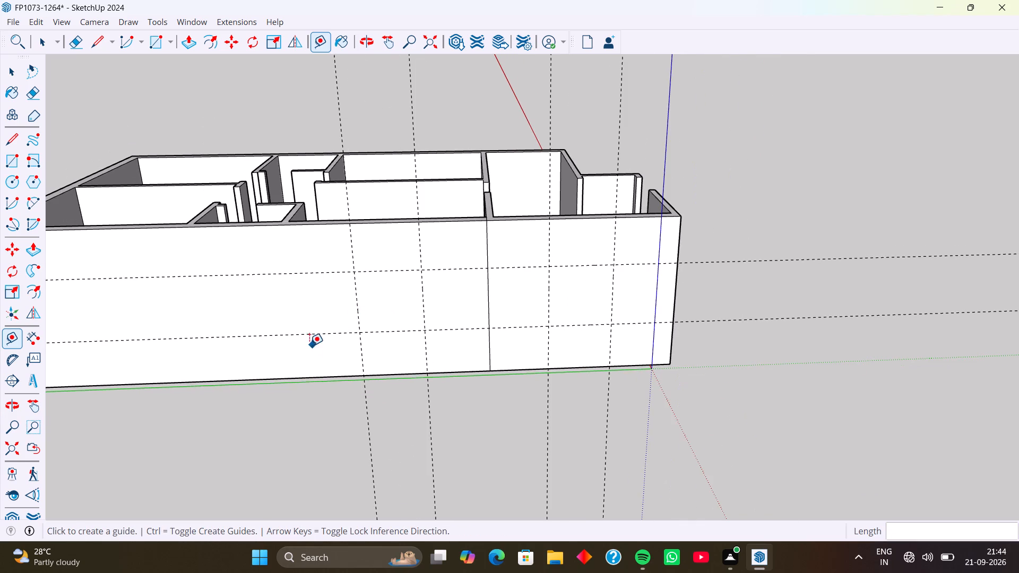
{"action": "middle_click_drag", "start_coordinate": [309, 346], "coordinate": [492, 298], "text": "shift"}
{"action": "middle_click_drag", "start_coordinate": [461, 272], "coordinate": [448, 328]}
{"action": "middle_click_drag", "start_coordinate": [438, 308], "coordinate": [507, 291]}
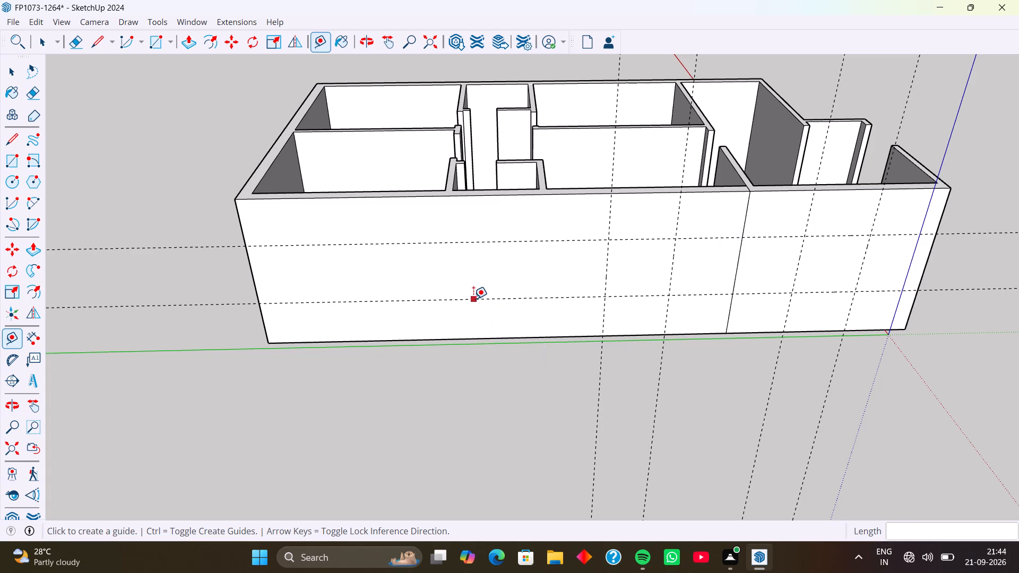
{"action": "left_click", "coordinate": [251, 262]}
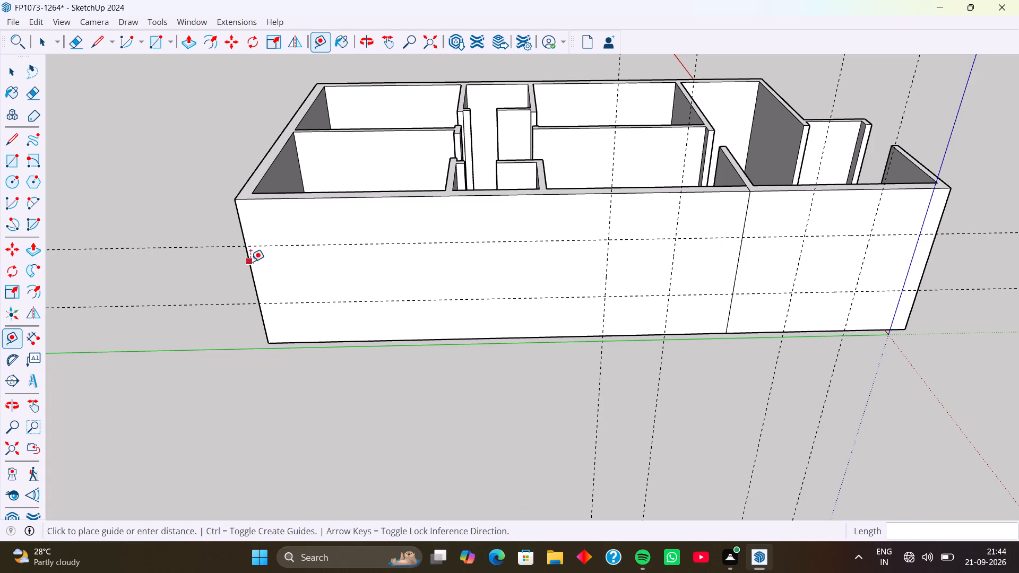
{"action": "type", "text": "4'"}
{"action": "key", "text": "Return"}
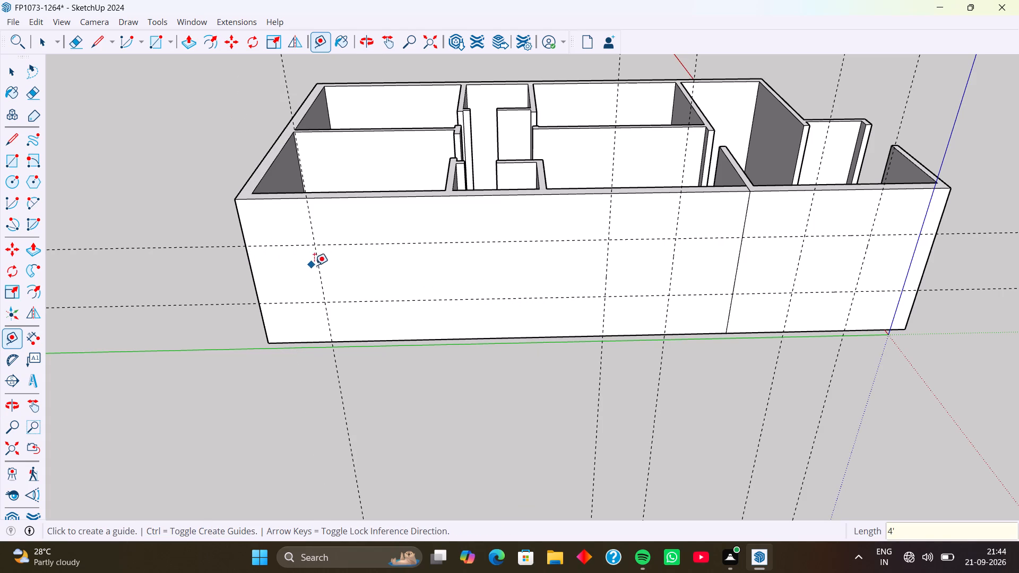
{"action": "left_click", "coordinate": [318, 266]}
{"action": "type", "text": "4'"}
{"action": "key", "text": "Return"}
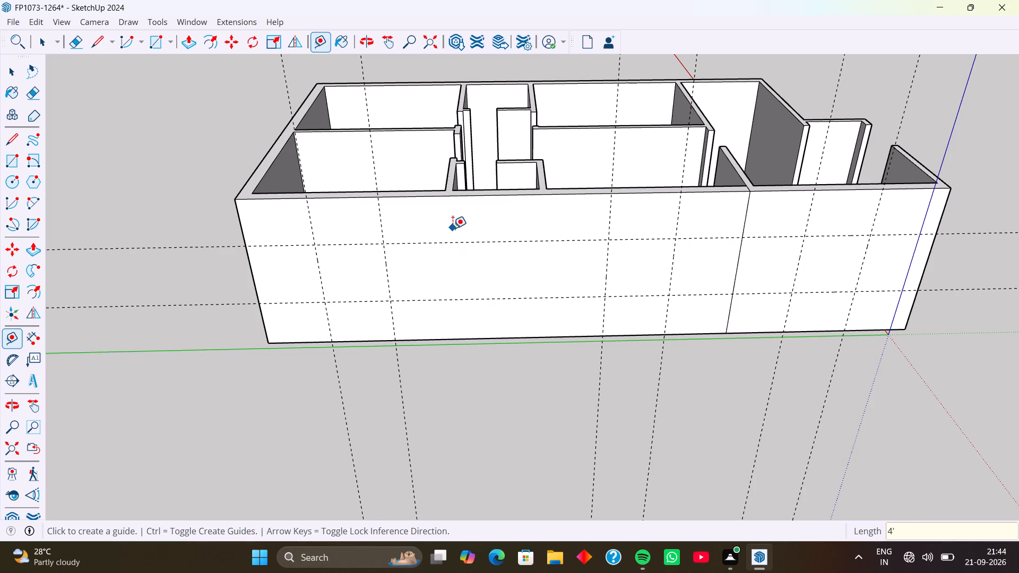
Draw a line from the small middle room's far inner corner across the long wall's top and vertically down its outside face to the base.
{"action": "left_click", "coordinate": [93, 46]}
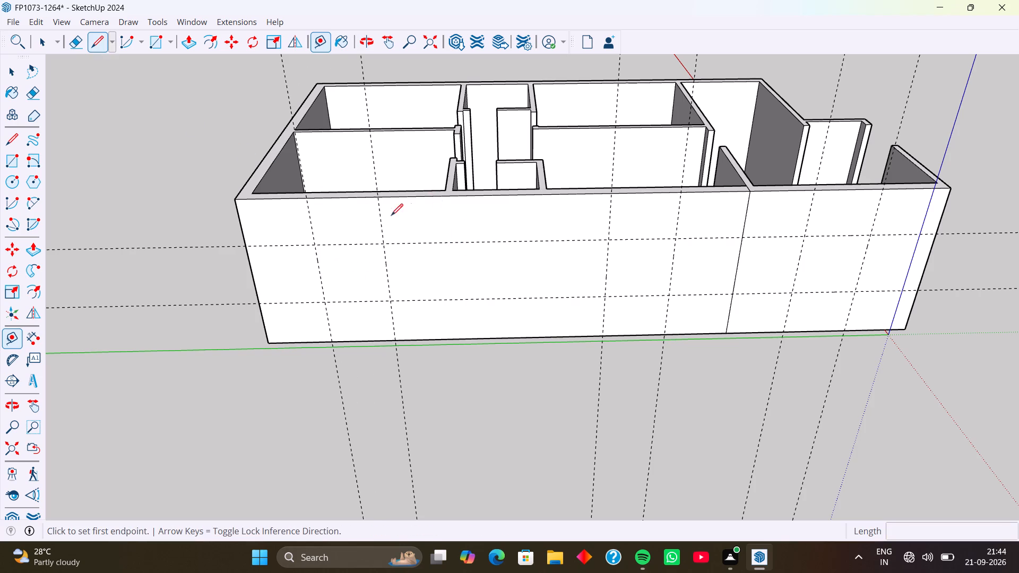
{"action": "scroll", "coordinate": [469, 196], "scroll_direction": "up", "scroll_amount": 7}
{"action": "left_click", "coordinate": [450, 189]}
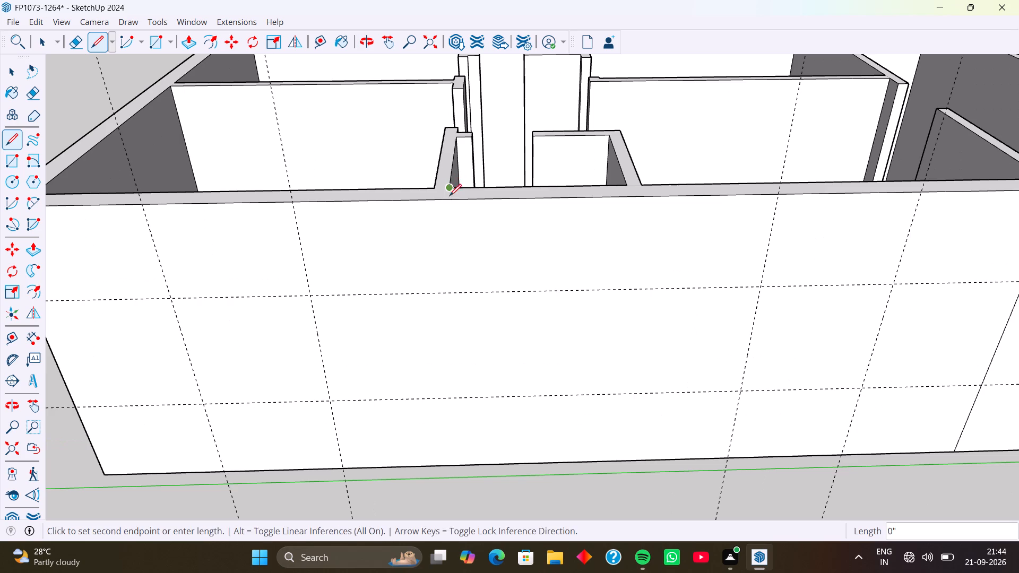
{"action": "left_click", "coordinate": [449, 201]}
{"action": "left_click", "coordinate": [448, 200]}
{"action": "key", "text": "Up"}
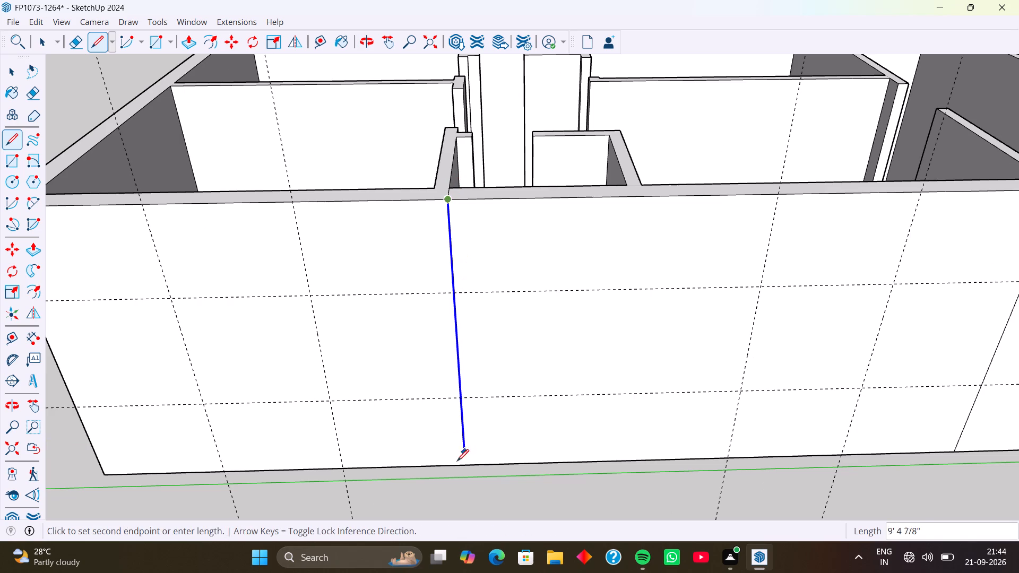
{"action": "left_click", "coordinate": [465, 469]}
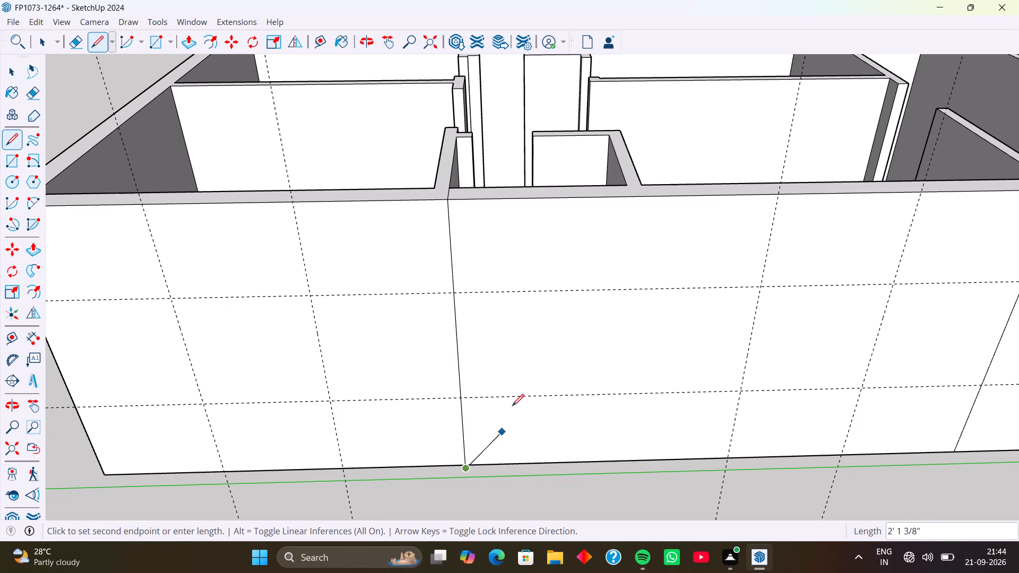
Place two vertical guides on the outside face, 2' from the small room's vertical line toward the origin and 2' further along.
{"action": "key", "text": "t"}
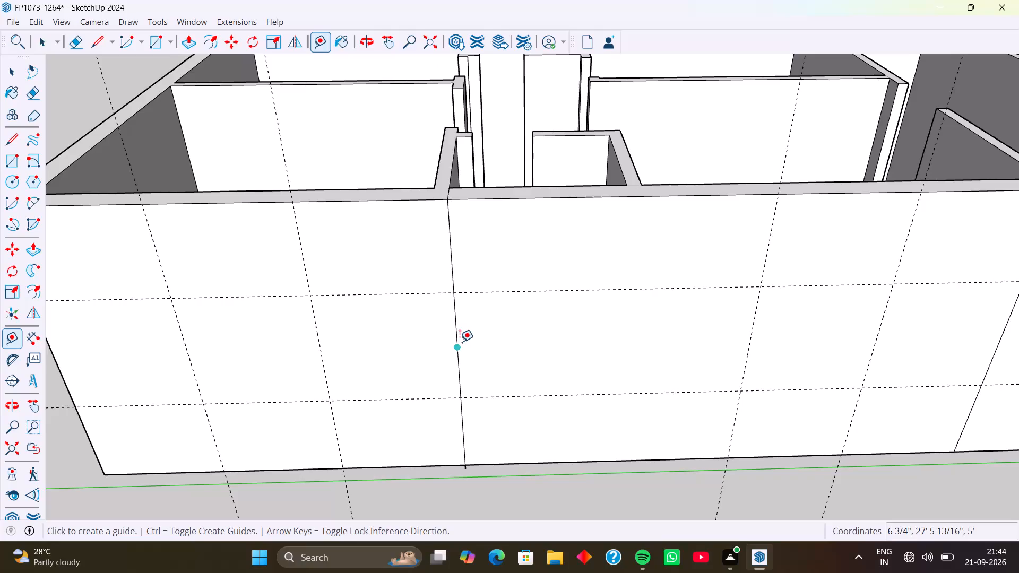
{"action": "left_click", "coordinate": [459, 334]}
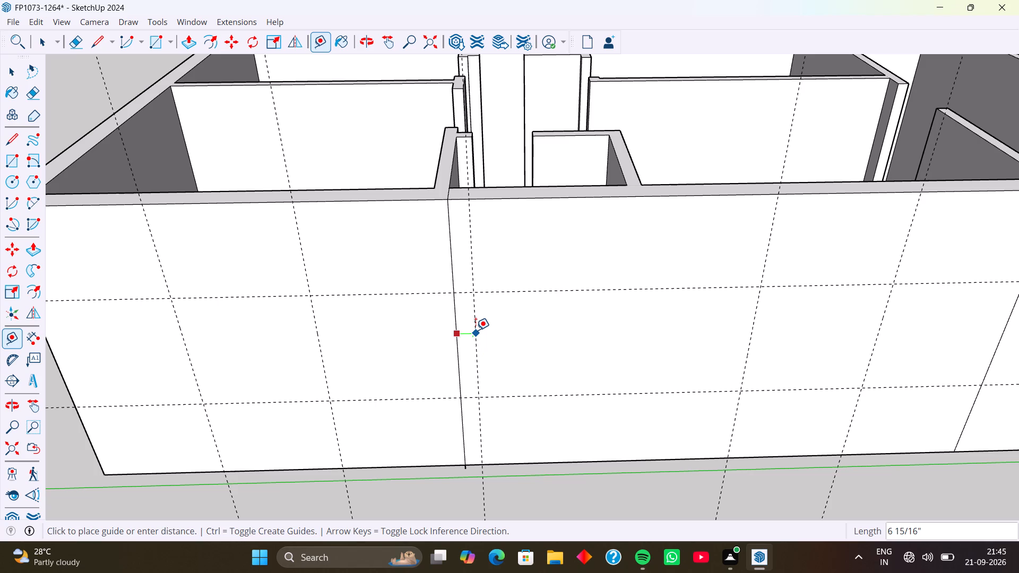
{"action": "type", "text": "2'"}
{"action": "key", "text": "Return"}
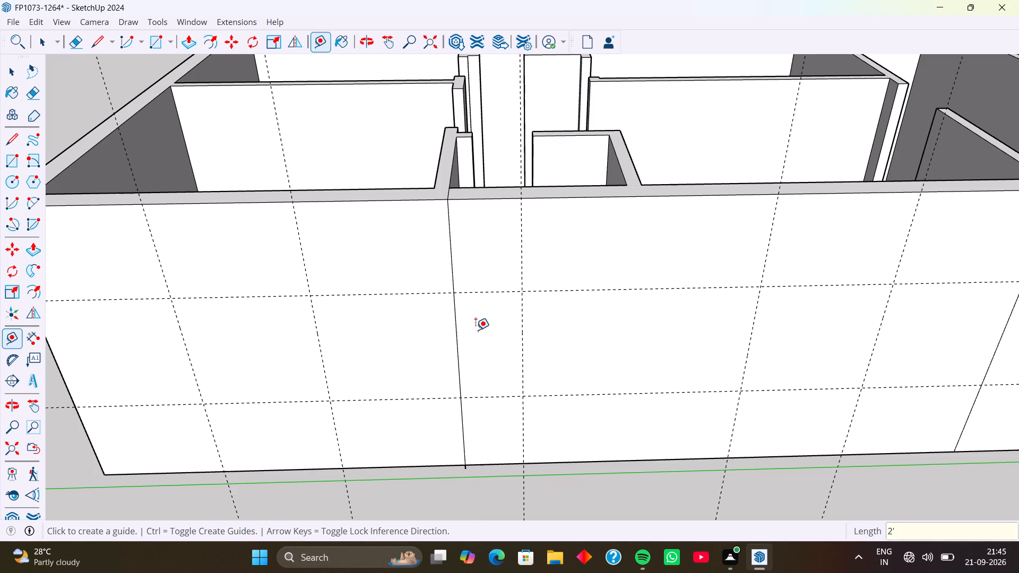
{"action": "left_click", "coordinate": [525, 328]}
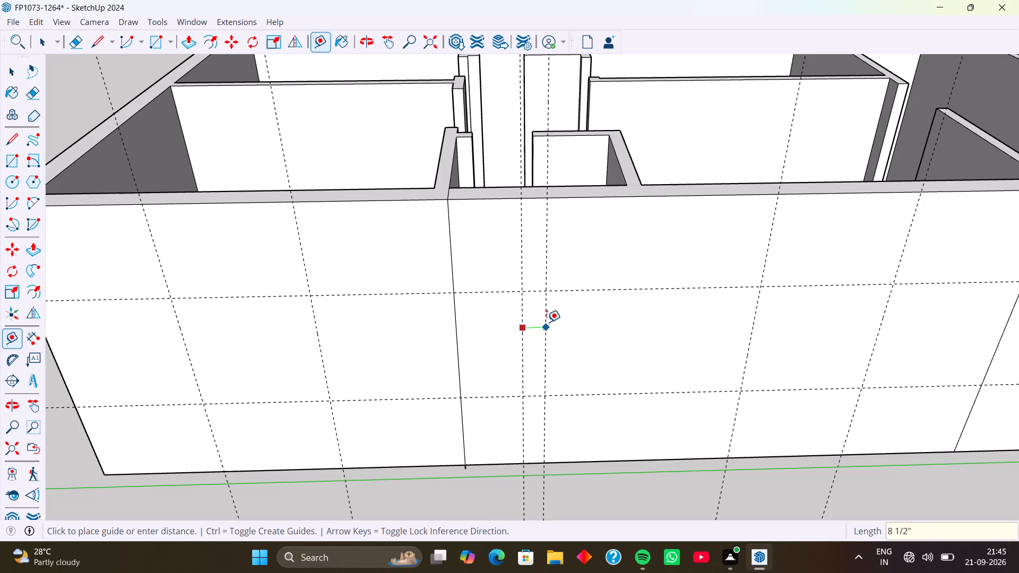
{"action": "type", "text": "2'"}
{"action": "key", "text": "Return"}
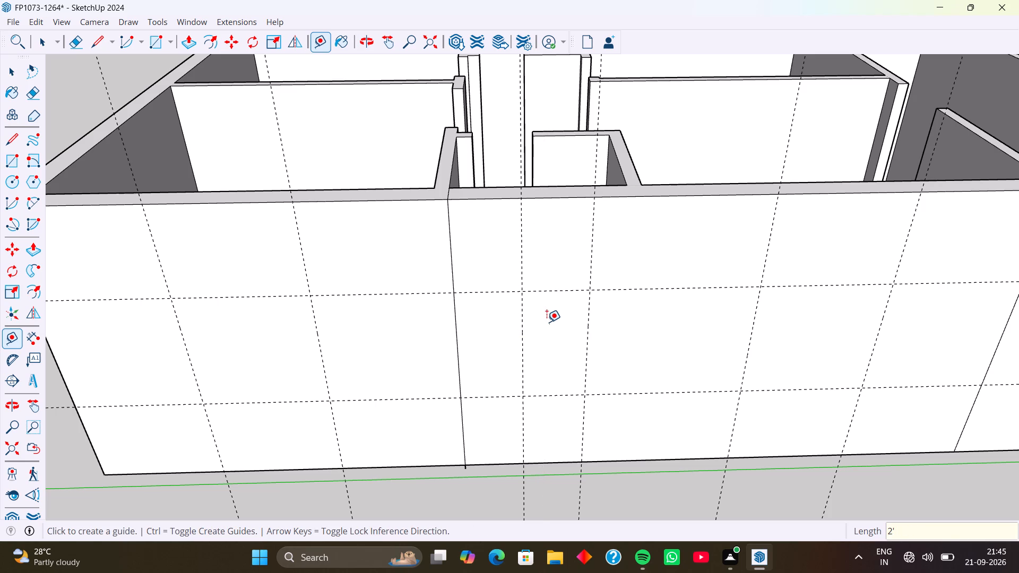
Place two horizontal guides on the outside wall face, 7' above the base edge and 2' above that guide.
{"action": "scroll", "coordinate": [565, 352], "scroll_direction": "down", "scroll_amount": 1}
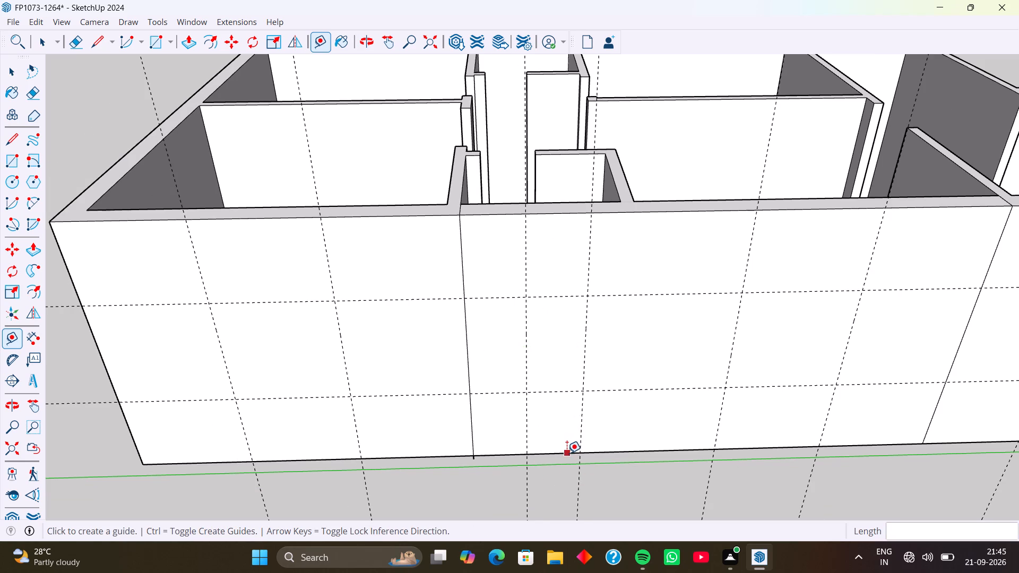
{"action": "left_click", "coordinate": [566, 453]}
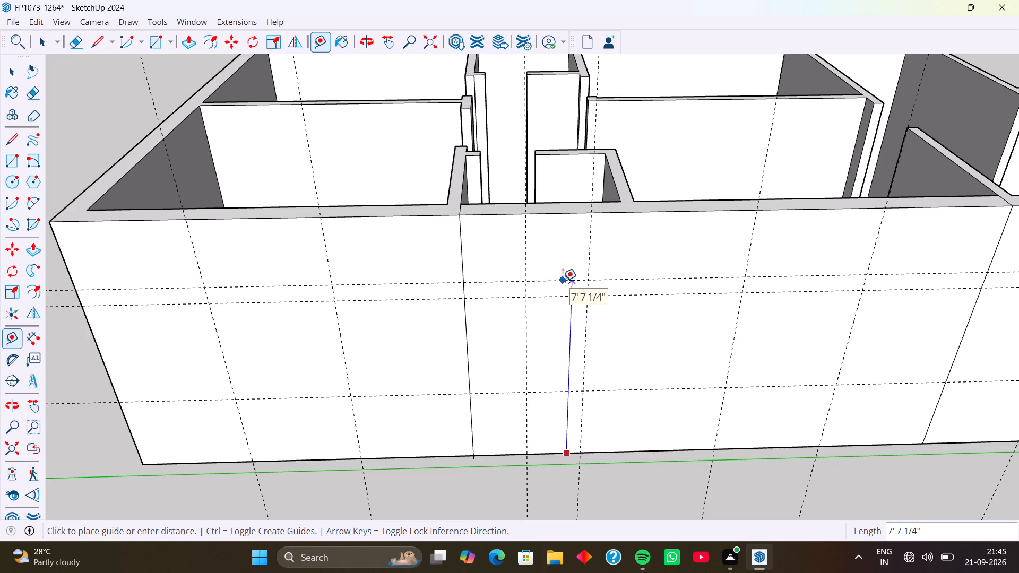
{"action": "type", "text": "7'"}
{"action": "key", "text": "Return"}
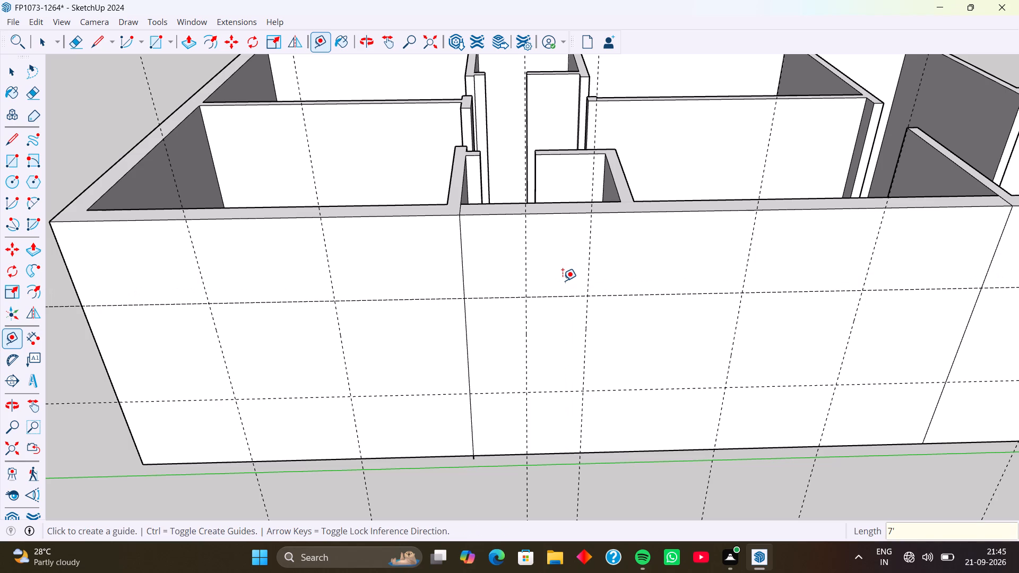
{"action": "left_click", "coordinate": [562, 294]}
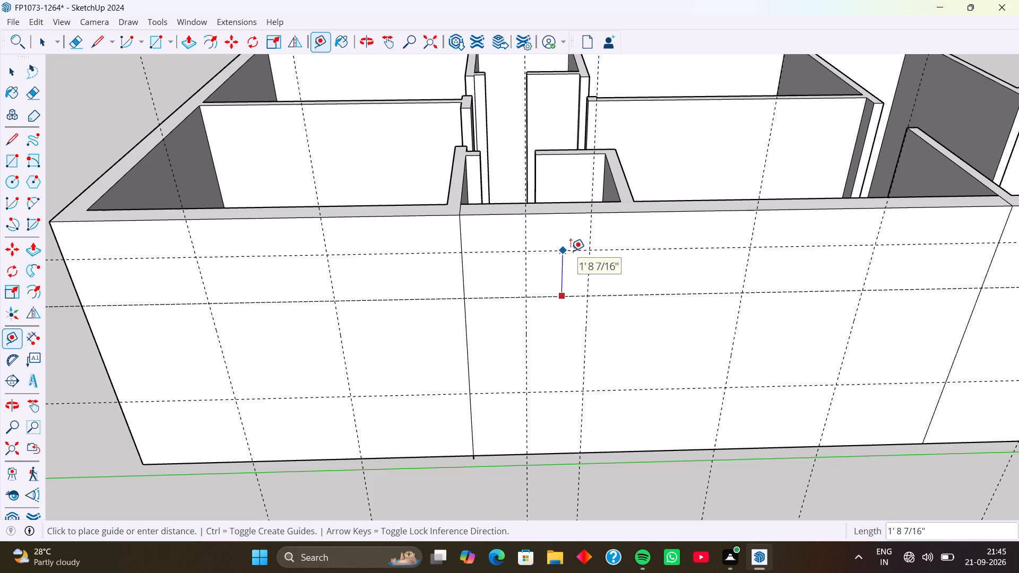
{"action": "type", "text": "2'"}
{"action": "key", "text": "Return"}
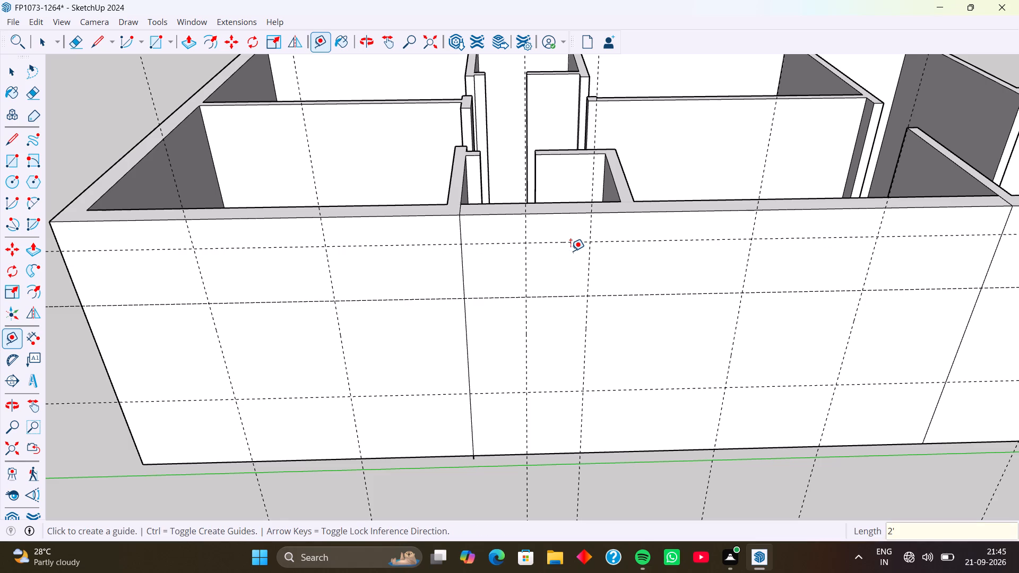
{"action": "scroll", "coordinate": [530, 328], "scroll_direction": "down", "scroll_amount": 1}
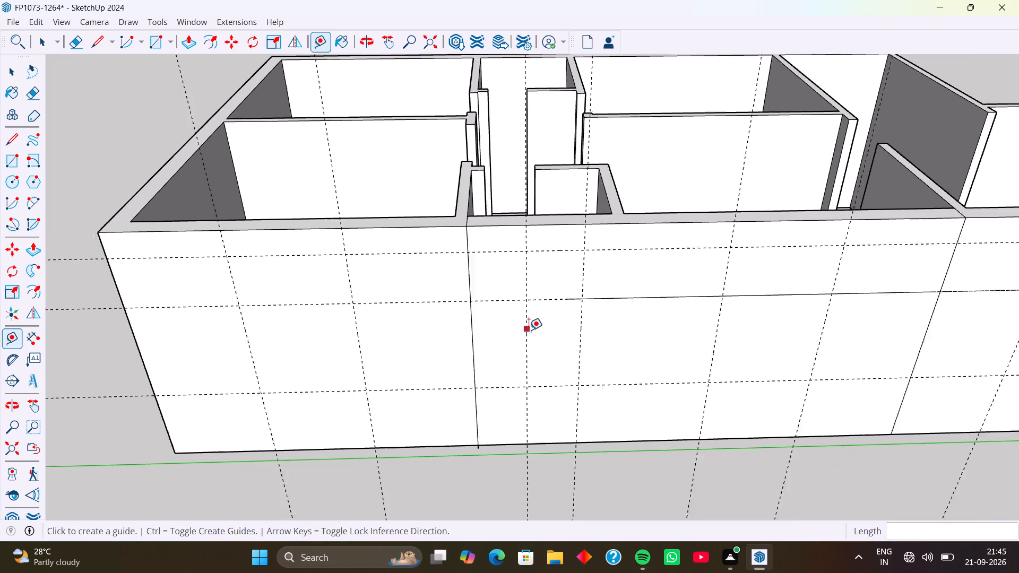
Draw a line from the partition's corner across the short end wall's top and 10' vertically down its outside face to the base.
{"action": "scroll", "coordinate": [529, 330], "scroll_direction": "down", "scroll_amount": 2}
{"action": "middle_click_drag", "start_coordinate": [509, 357], "coordinate": [503, 298]}
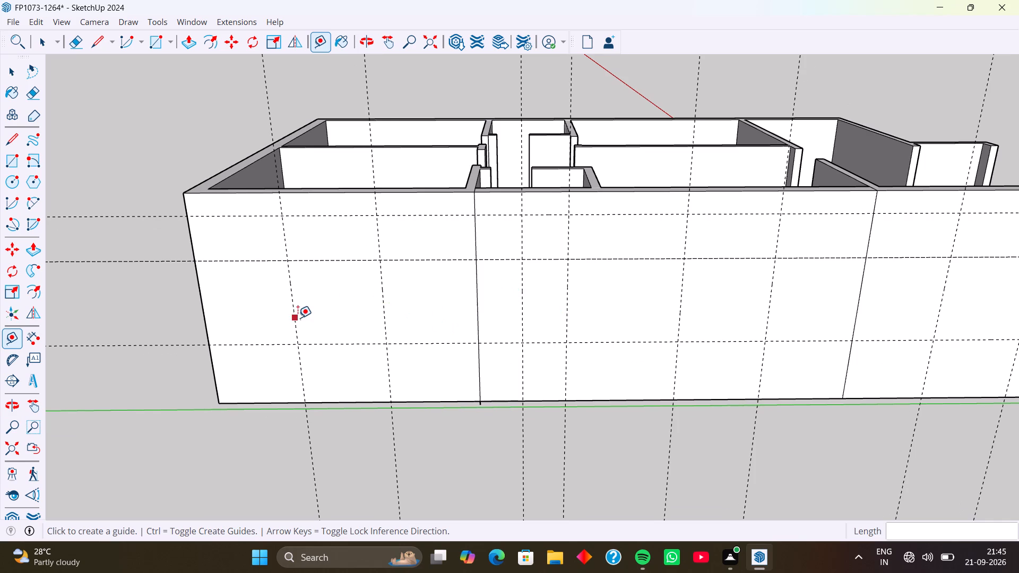
{"action": "middle_click_drag", "start_coordinate": [282, 325], "coordinate": [382, 341]}
{"action": "middle_click_drag", "start_coordinate": [291, 318], "coordinate": [408, 337]}
{"action": "middle_click_drag", "start_coordinate": [341, 342], "coordinate": [448, 347]}
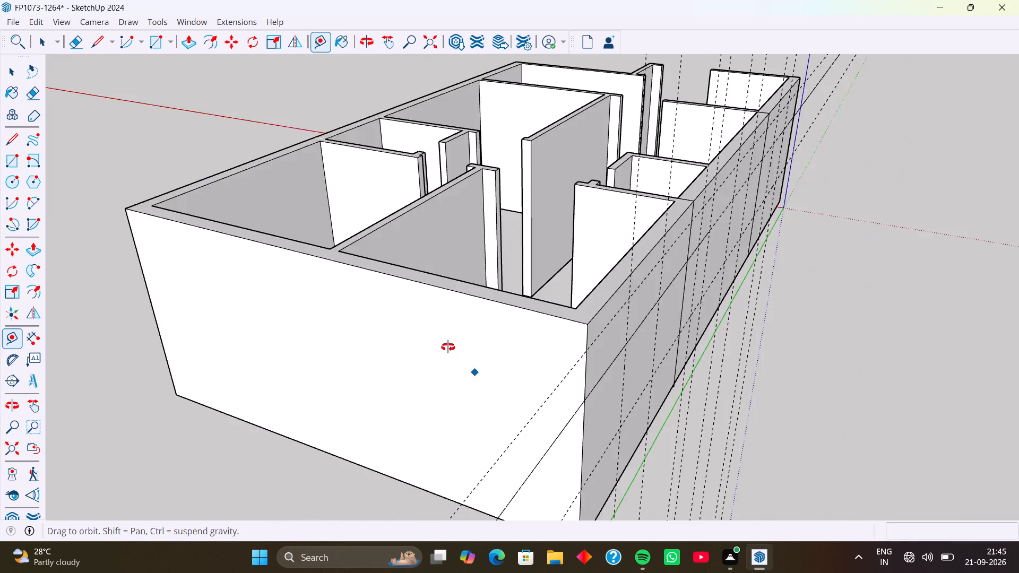
{"action": "middle_click_drag", "start_coordinate": [448, 347], "coordinate": [445, 349]}
{"action": "middle_click_drag", "start_coordinate": [372, 343], "coordinate": [459, 355]}
{"action": "middle_click_drag", "start_coordinate": [382, 342], "coordinate": [422, 344]}
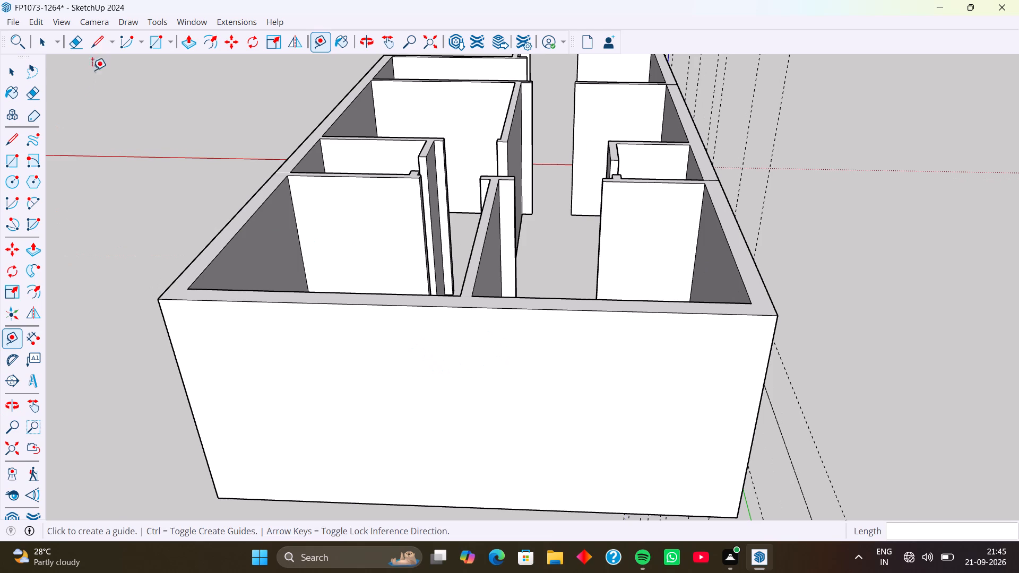
{"action": "left_click", "coordinate": [93, 45]}
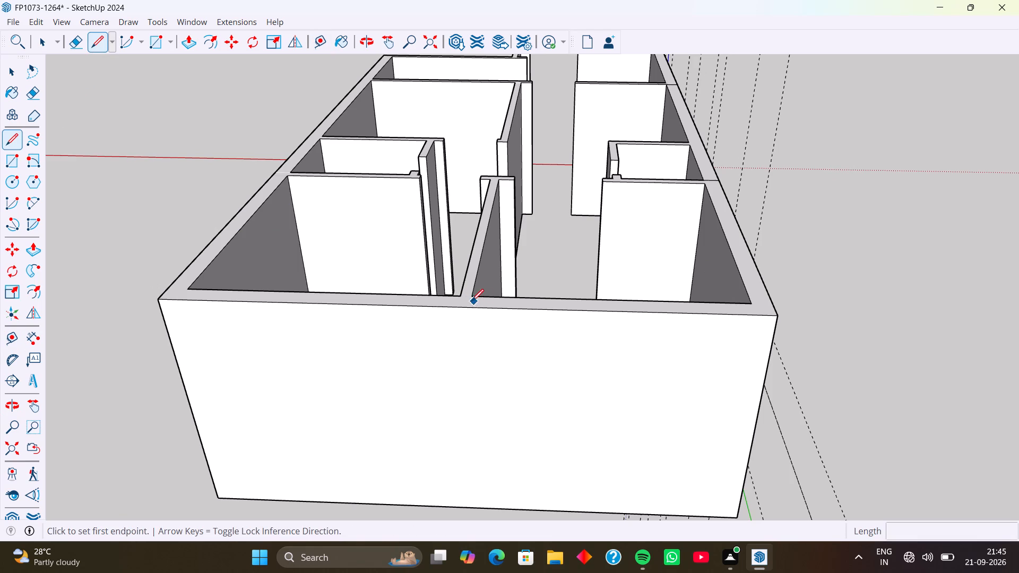
{"action": "left_click", "coordinate": [469, 295]}
{"action": "left_click", "coordinate": [466, 308]}
{"action": "left_click", "coordinate": [469, 307]}
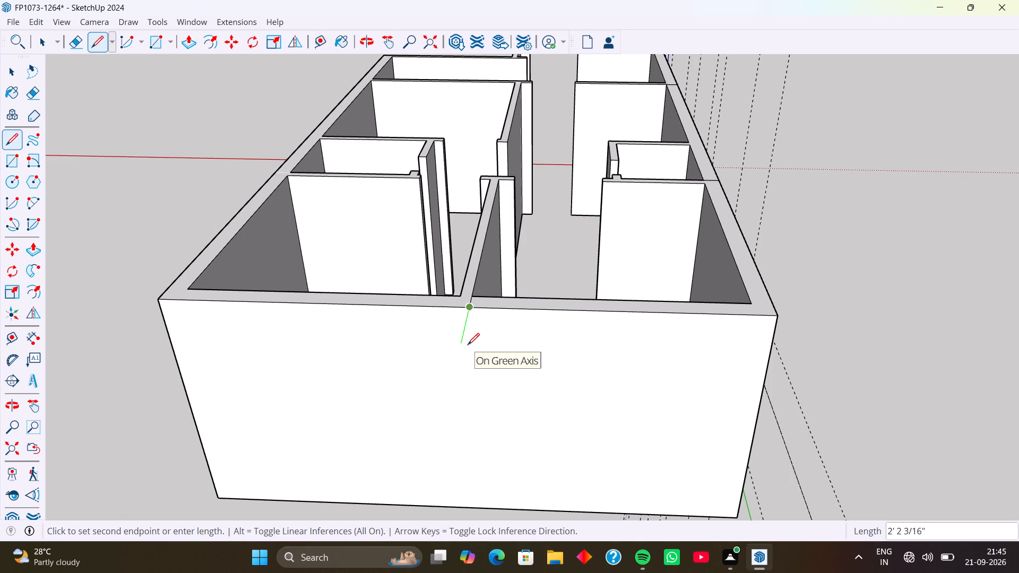
{"action": "key", "text": "Up"}
{"action": "scroll", "coordinate": [468, 386], "scroll_direction": "down", "scroll_amount": 4}
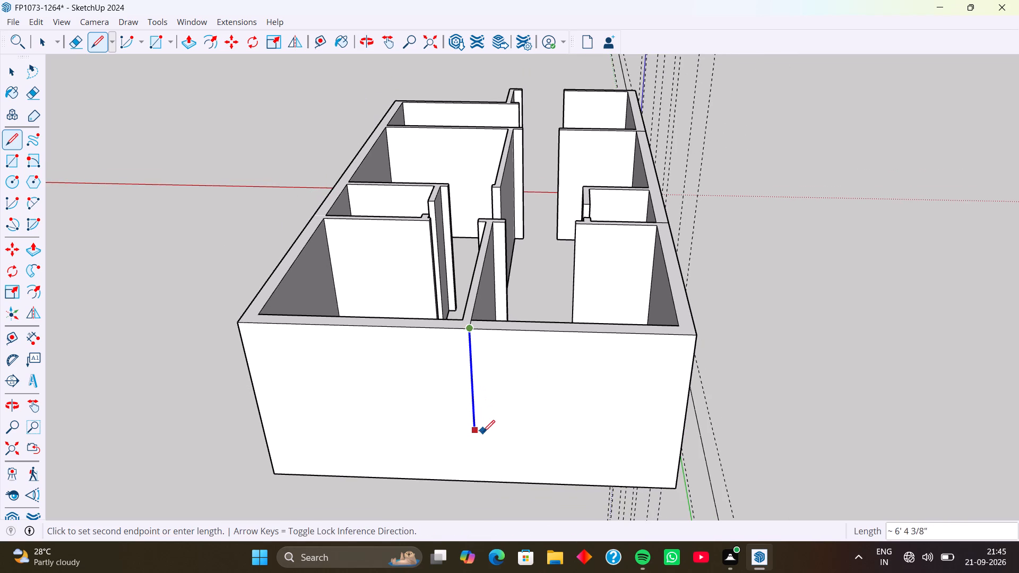
{"action": "middle_click_drag", "start_coordinate": [483, 432], "coordinate": [465, 281], "text": "shift"}
{"action": "scroll", "coordinate": [467, 310], "scroll_direction": "up", "scroll_amount": 3}
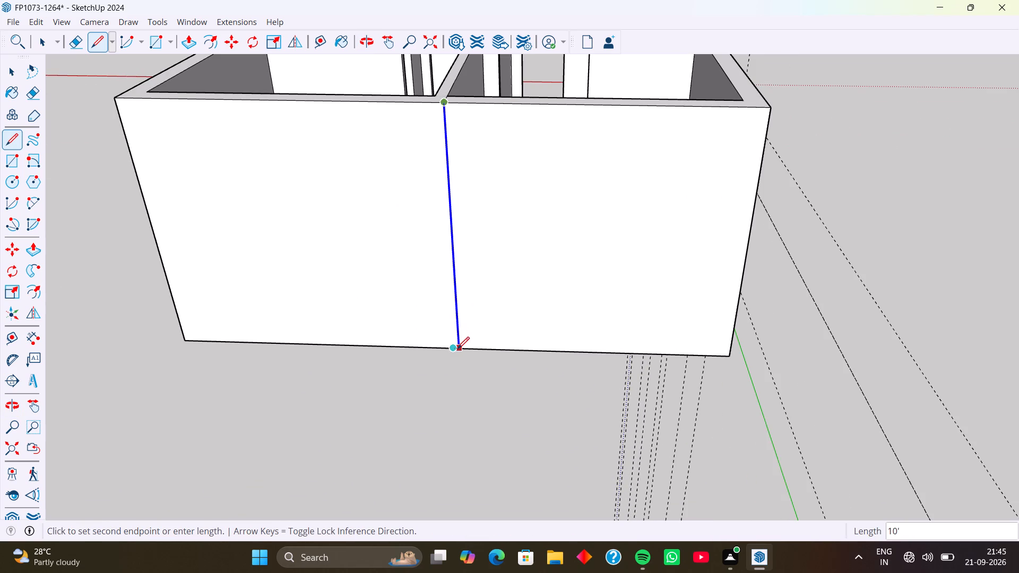
{"action": "left_click", "coordinate": [457, 348]}
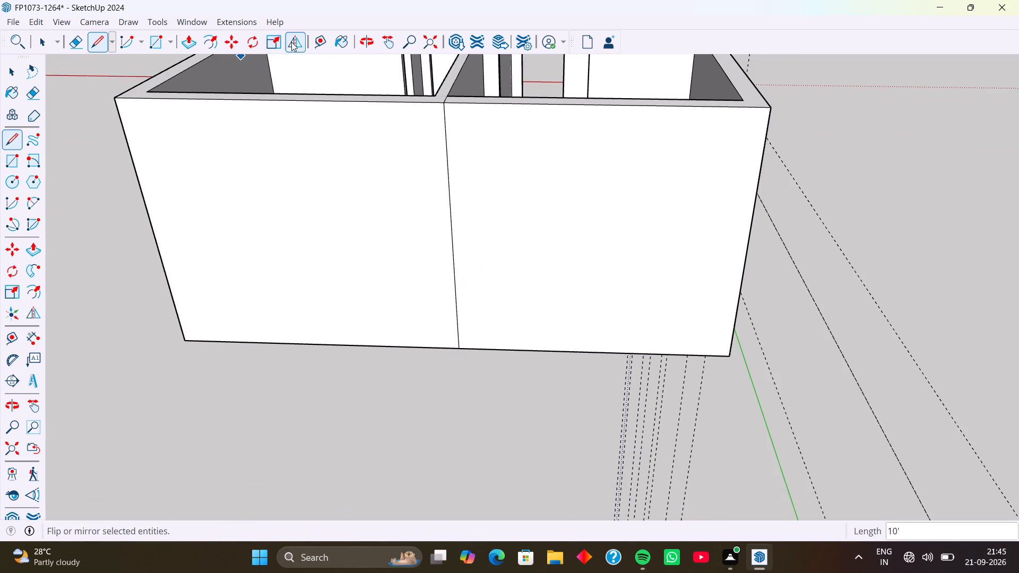
Place two vertical guides on the end wall's outside face, 2' from the vertical line toward the already-guided long wall and 3' further along.
{"action": "left_click", "coordinate": [323, 38]}
{"action": "left_click", "coordinate": [452, 195]}
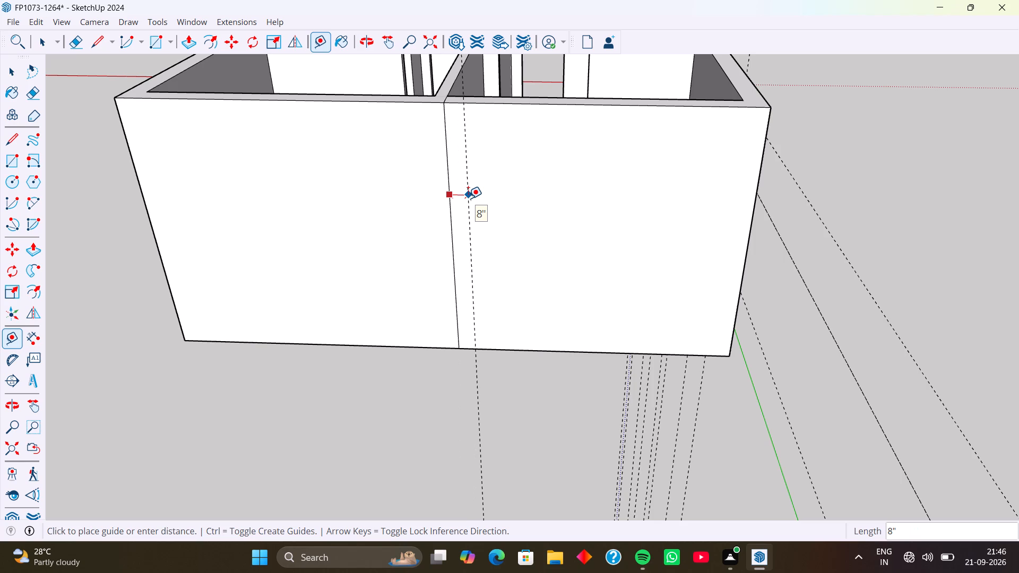
{"action": "type", "text": "2'"}
{"action": "key", "text": "Return"}
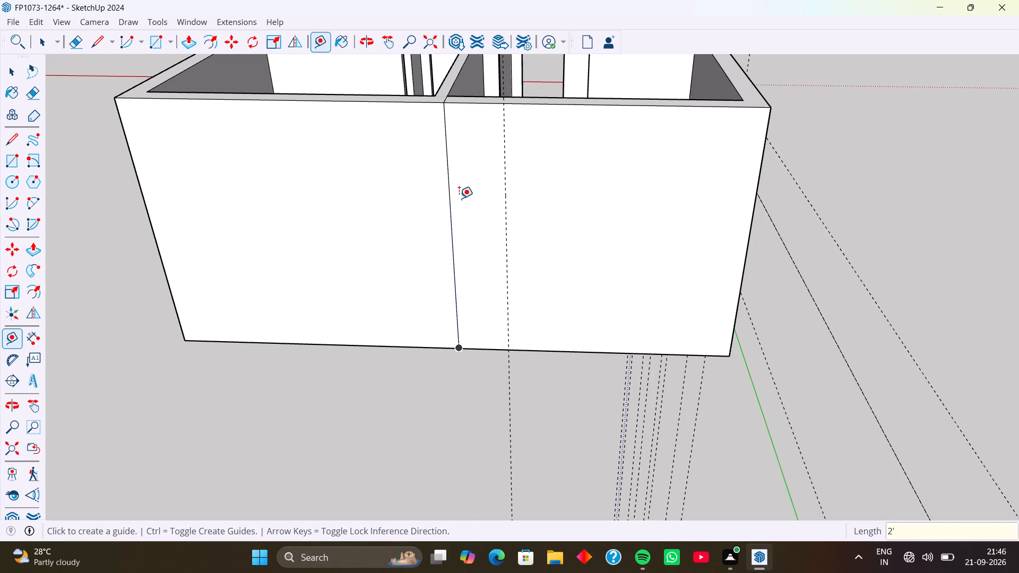
{"action": "left_click", "coordinate": [509, 215]}
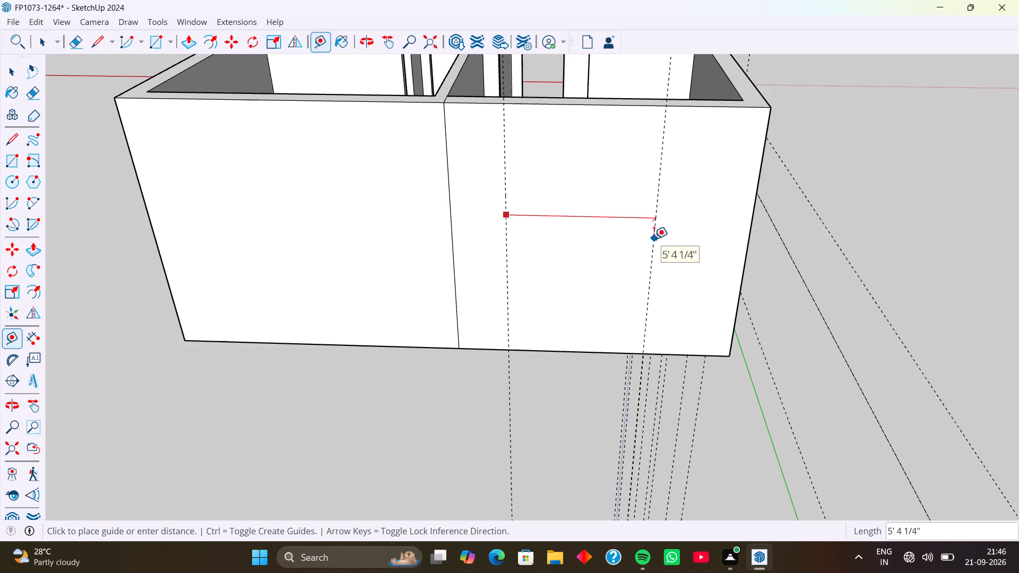
{"action": "type", "text": "3'"}
{"action": "key", "text": "Return"}
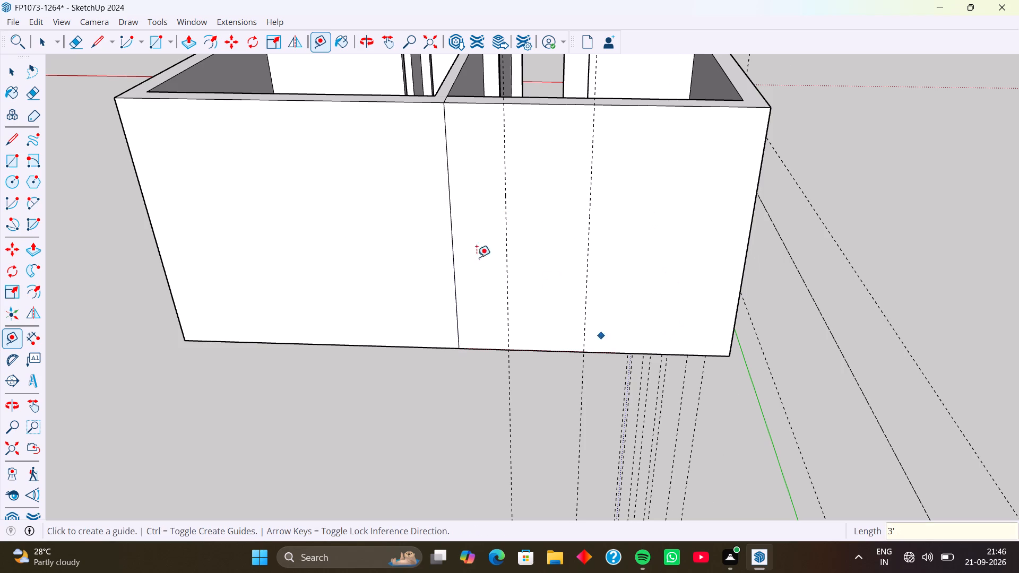
Place two vertical guides on the opposite long wall's outside face, 4' from its corner with the end wall and 4' further along.
{"action": "middle_click_drag", "start_coordinate": [300, 262], "coordinate": [422, 261]}
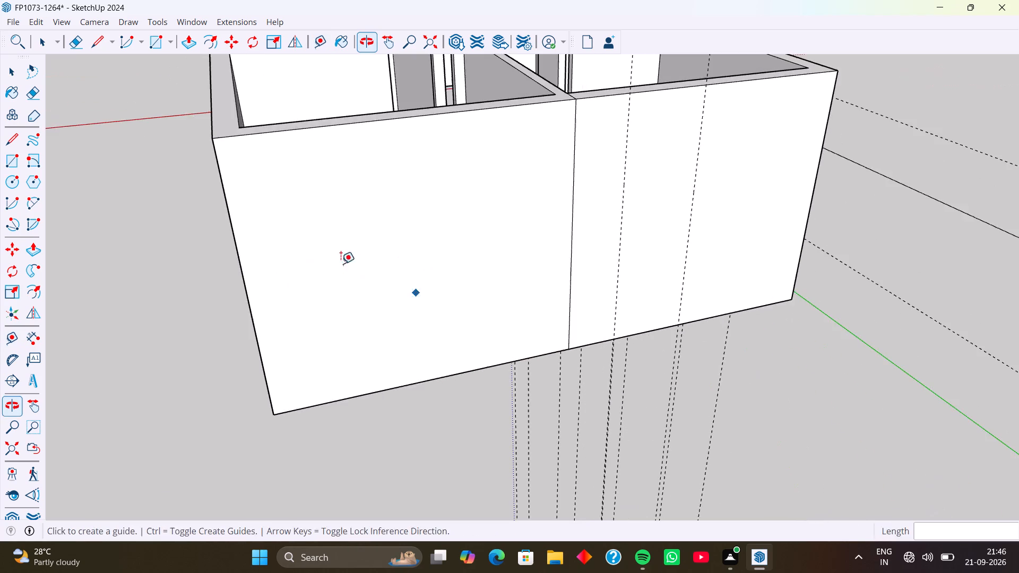
{"action": "middle_click_drag", "start_coordinate": [317, 253], "coordinate": [503, 257]}
{"action": "middle_click_drag", "start_coordinate": [401, 282], "coordinate": [499, 259]}
{"action": "scroll", "coordinate": [499, 252], "scroll_direction": "down", "scroll_amount": 3}
{"action": "middle_click_drag", "start_coordinate": [491, 258], "coordinate": [522, 256]}
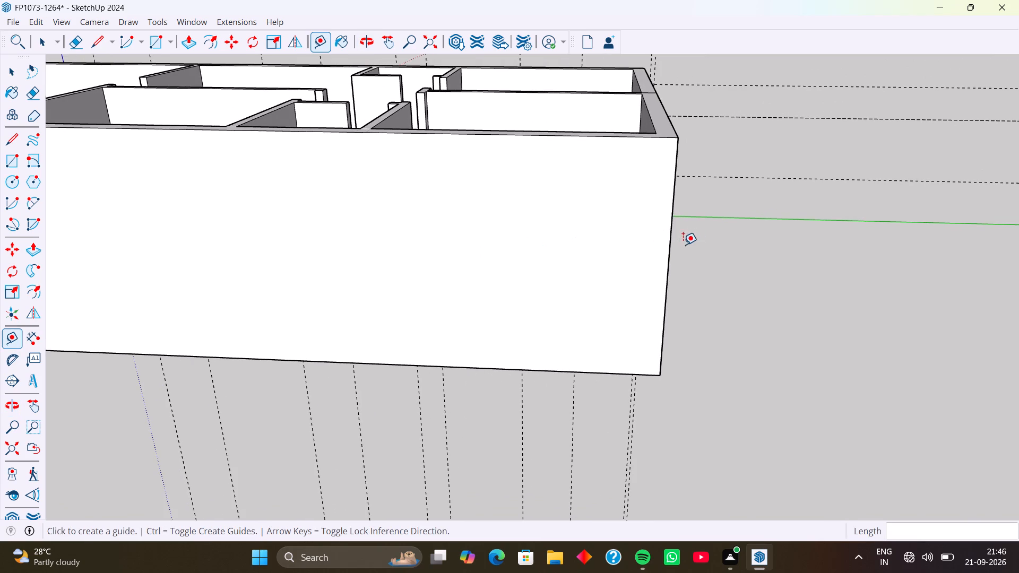
{"action": "left_click", "coordinate": [670, 243]}
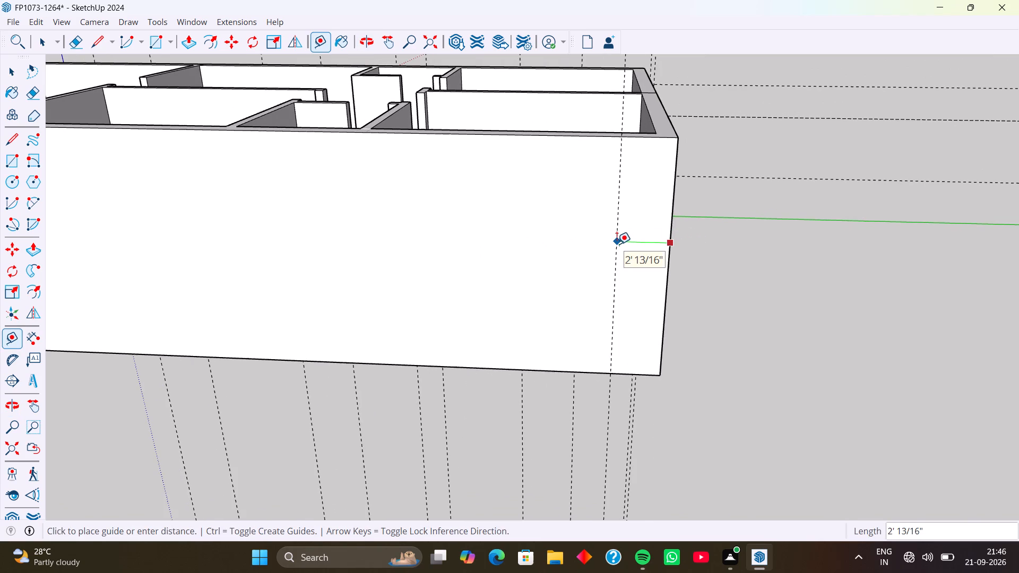
{"action": "type", "text": "4'"}
{"action": "key", "text": "Return"}
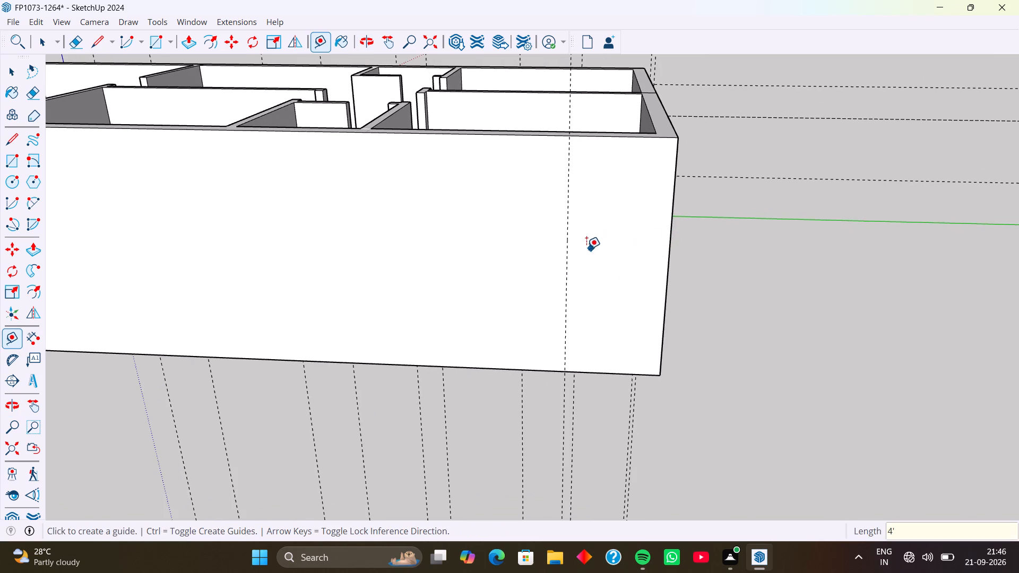
{"action": "left_click", "coordinate": [569, 247]}
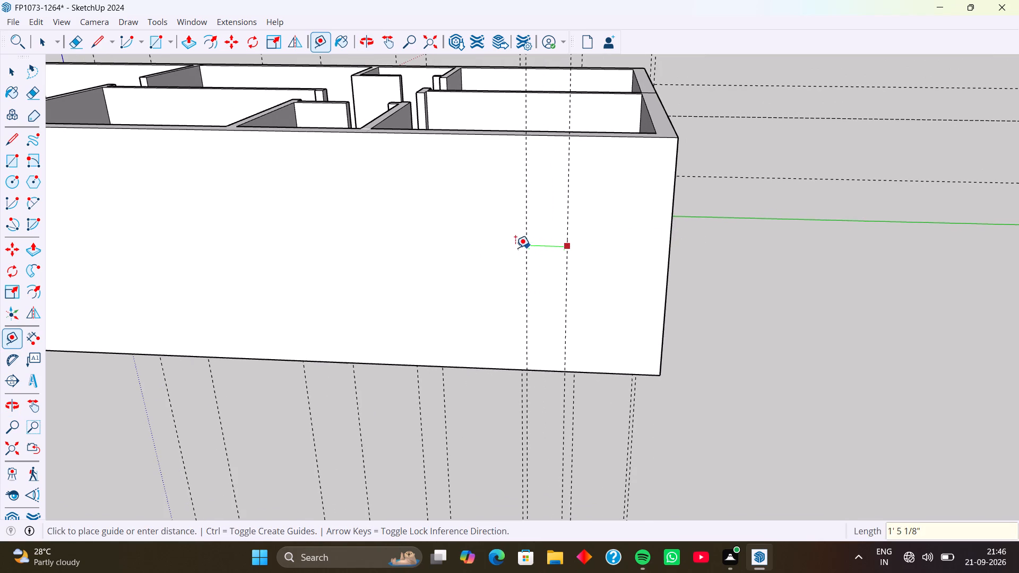
{"action": "type", "text": "4'"}
{"action": "key", "text": "Return"}
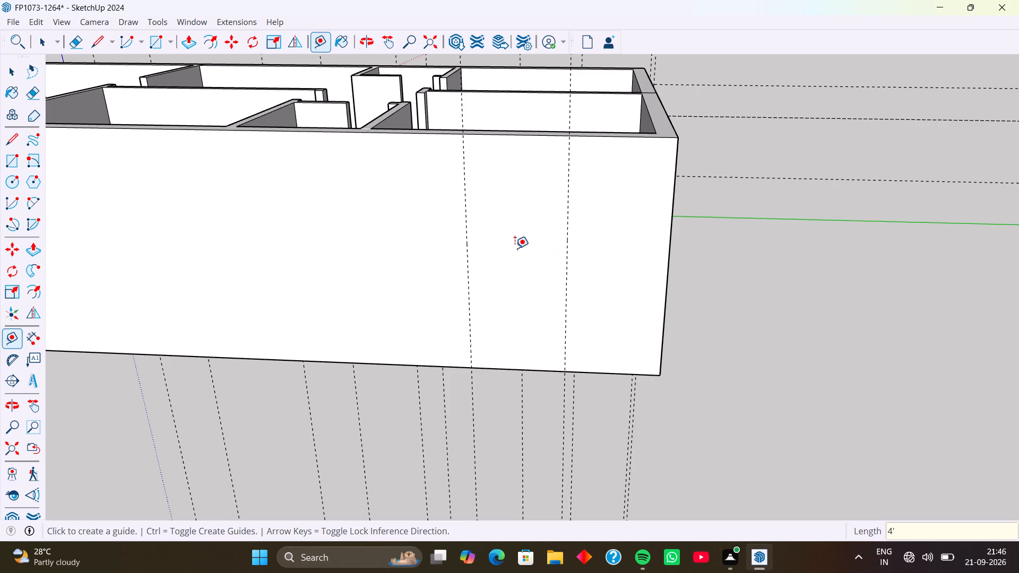
Place two horizontal guides on the opposite long wall's outside face, 3' above the base edge and 4' above that guide.
{"action": "left_click", "coordinate": [532, 369]}
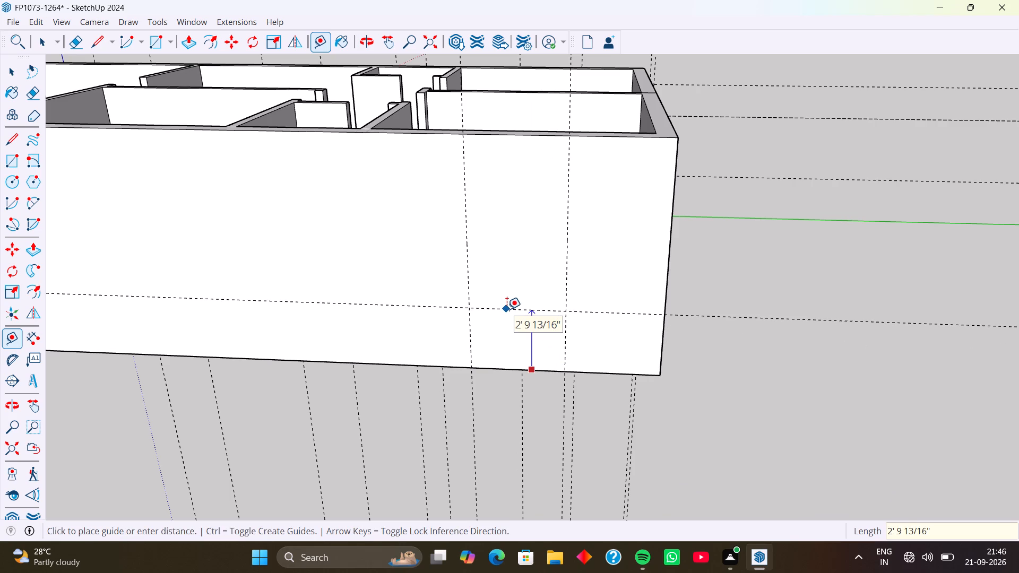
{"action": "type", "text": "3'"}
{"action": "key", "text": "Return"}
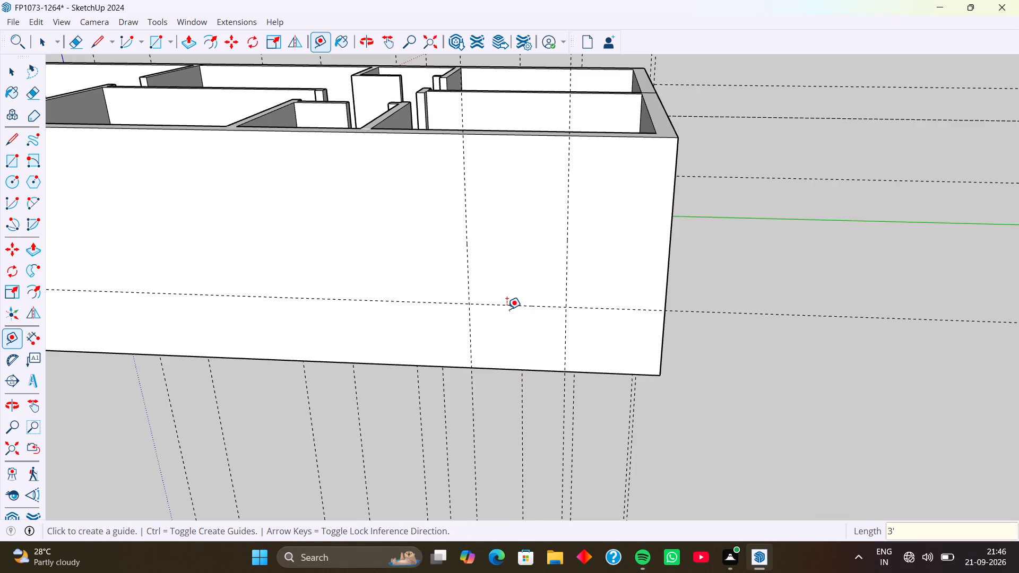
{"action": "left_click", "coordinate": [504, 306]}
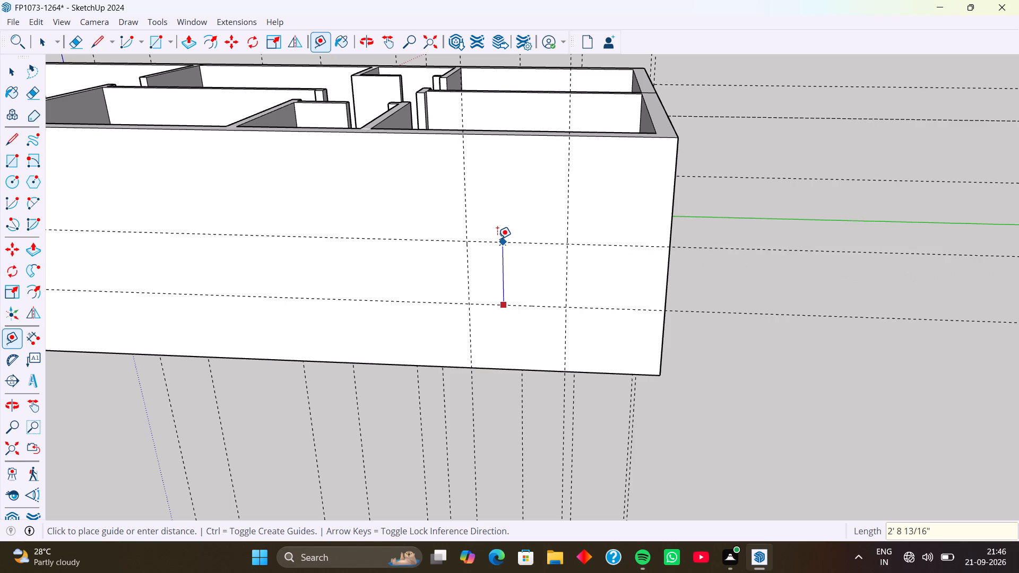
{"action": "type", "text": "4'"}
{"action": "key", "text": "Return"}
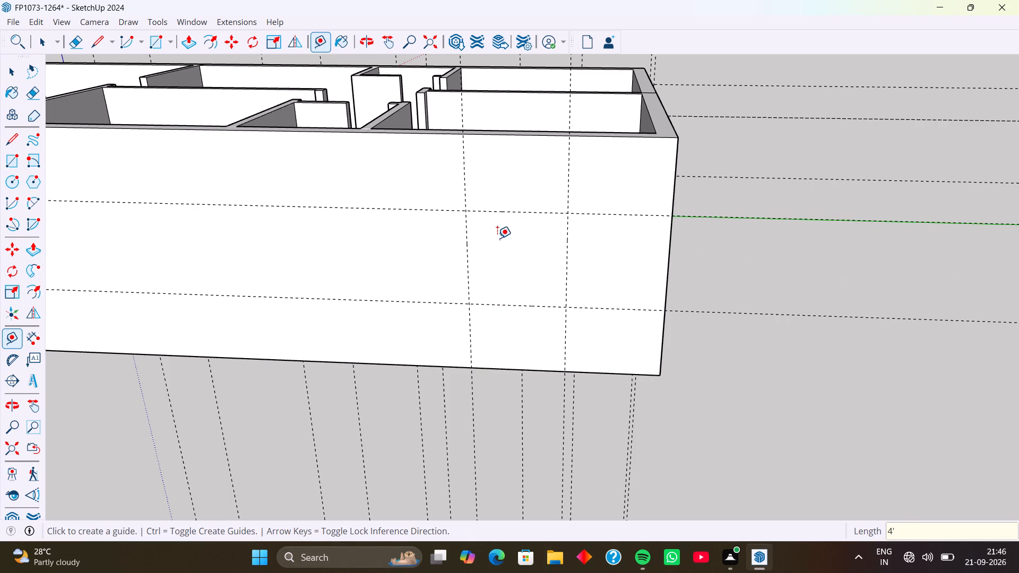
Place two horizontal guides on the short end wall's outside face, 3' above the base edge and 4' above that guide.
{"action": "scroll", "coordinate": [709, 319], "scroll_direction": "down", "scroll_amount": 6}
{"action": "middle_click_drag", "start_coordinate": [723, 293], "coordinate": [445, 298]}
{"action": "middle_click_drag", "start_coordinate": [644, 308], "coordinate": [552, 286]}
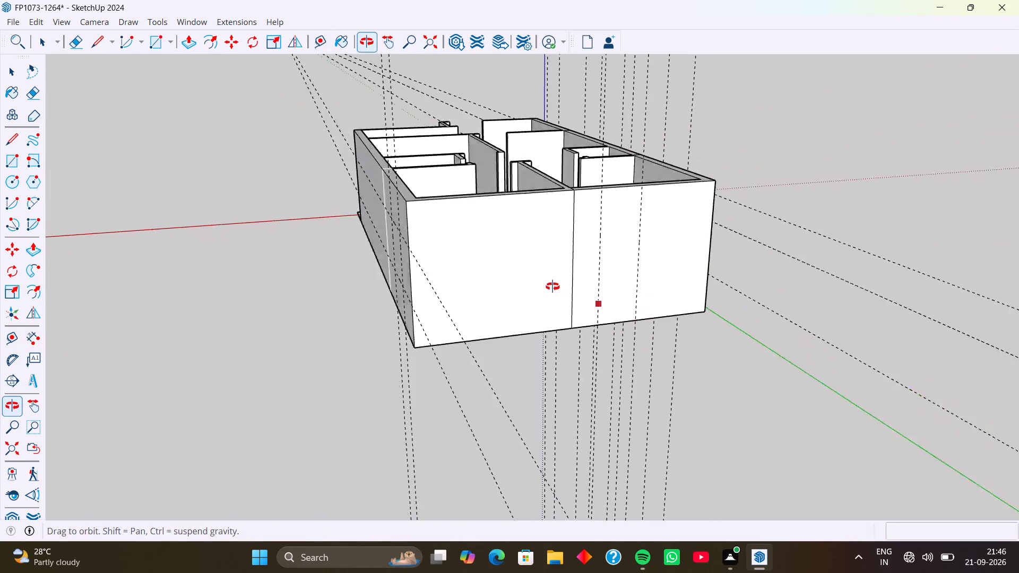
{"action": "middle_click_drag", "start_coordinate": [552, 286], "coordinate": [547, 283]}
{"action": "scroll", "coordinate": [672, 325], "scroll_direction": "up", "scroll_amount": 2}
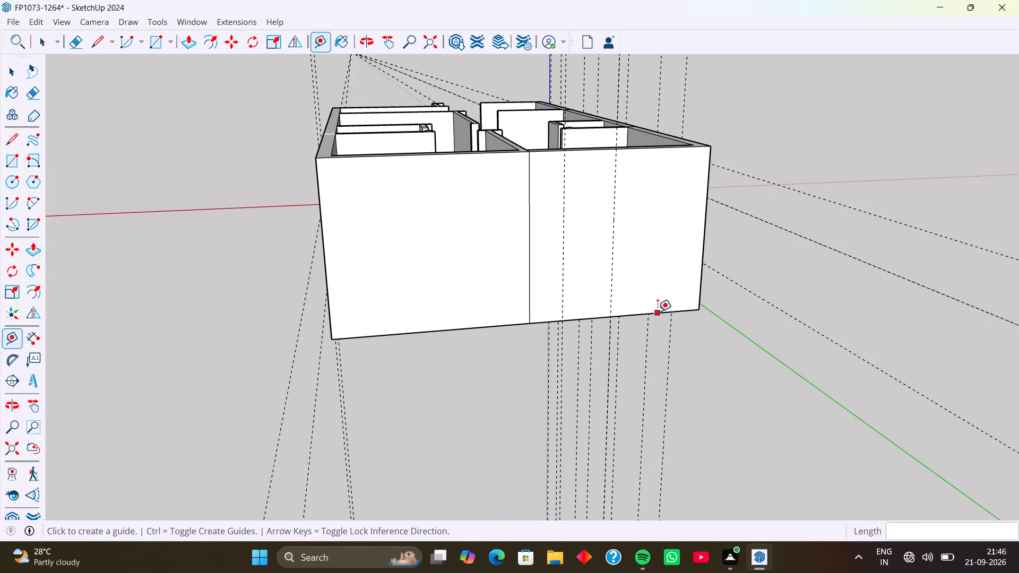
{"action": "left_click", "coordinate": [658, 311]}
{"action": "type", "text": "3'"}
{"action": "key", "text": "Return"}
{"action": "left_click", "coordinate": [650, 267]}
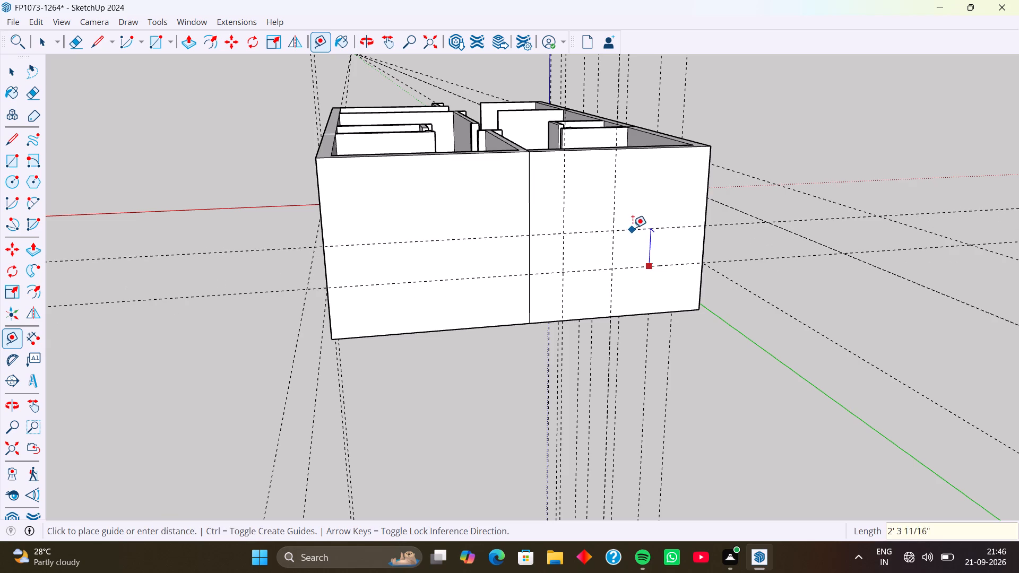
{"action": "type", "text": "4'"}
{"action": "key", "text": "Return"}
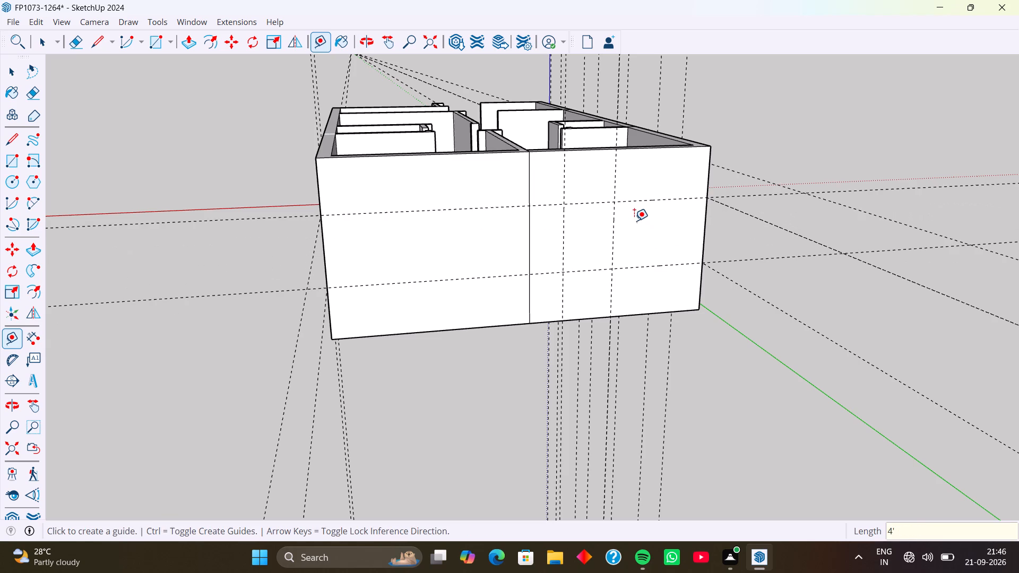
Place two vertical guides on the opposite long wall's outside face, 3' from its corner nearest the red axis and 3' further along.
{"action": "scroll", "coordinate": [513, 240], "scroll_direction": "down", "scroll_amount": 6}
{"action": "middle_click_drag", "start_coordinate": [413, 255], "coordinate": [527, 247]}
{"action": "middle_click_drag", "start_coordinate": [479, 243], "coordinate": [571, 249]}
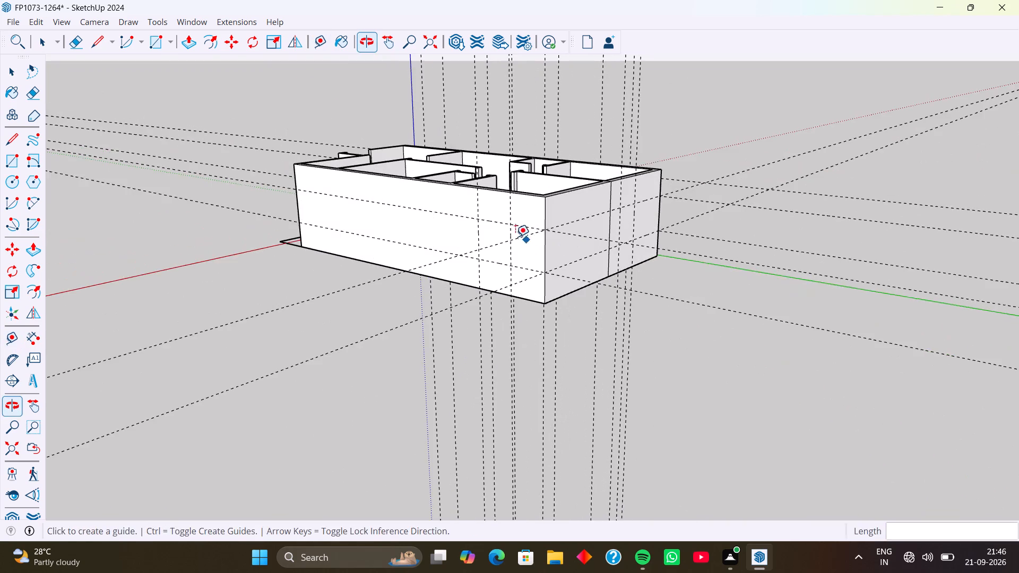
{"action": "middle_click_drag", "start_coordinate": [515, 237], "coordinate": [578, 249]}
{"action": "middle_click_drag", "start_coordinate": [546, 243], "coordinate": [594, 240]}
{"action": "middle_click_drag", "start_coordinate": [557, 240], "coordinate": [565, 242]}
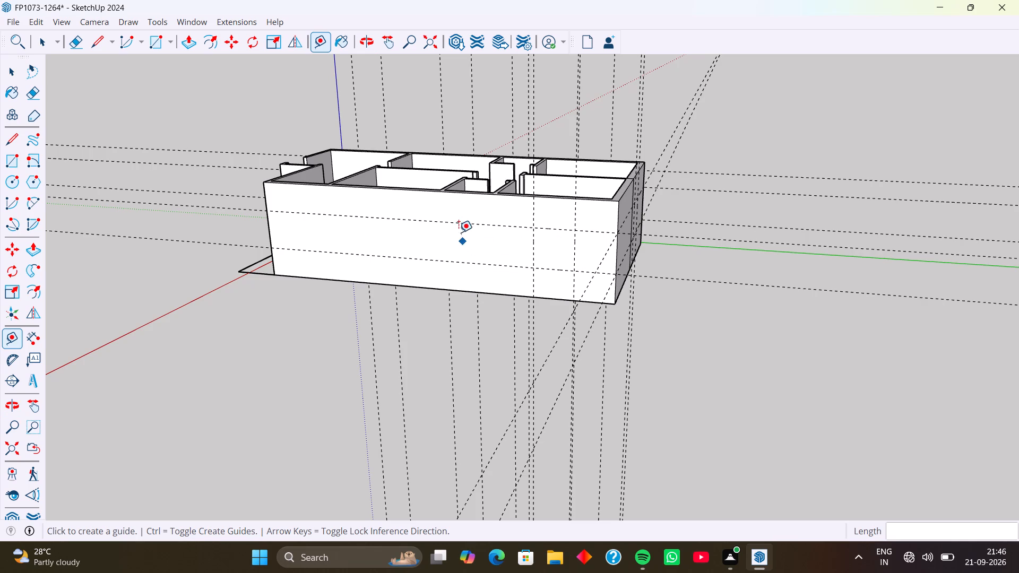
{"action": "middle_click_drag", "start_coordinate": [458, 225], "coordinate": [508, 266]}
{"action": "middle_click_drag", "start_coordinate": [435, 255], "coordinate": [491, 281]}
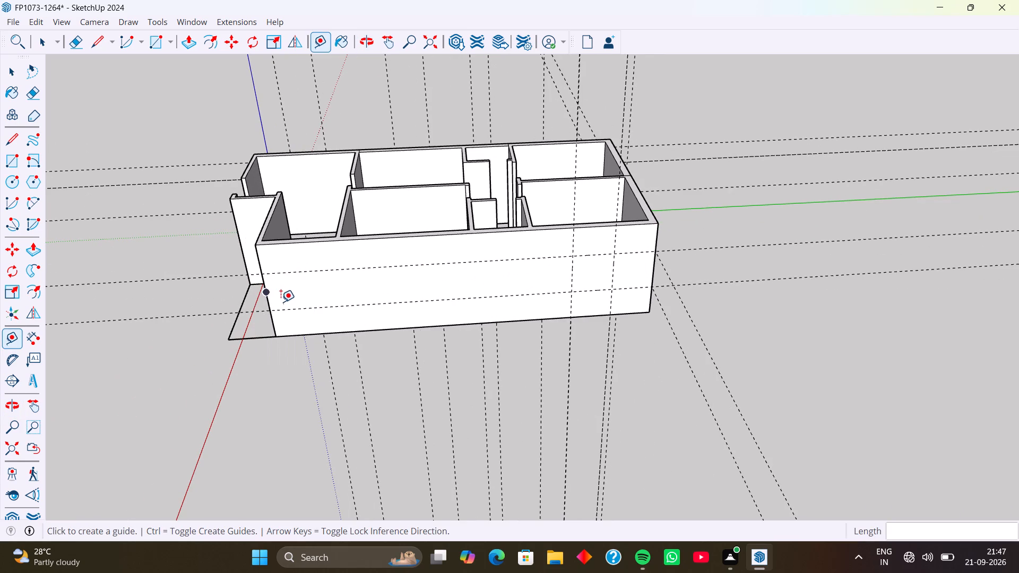
{"action": "middle_click_drag", "start_coordinate": [304, 315], "coordinate": [385, 299], "text": "shift"}
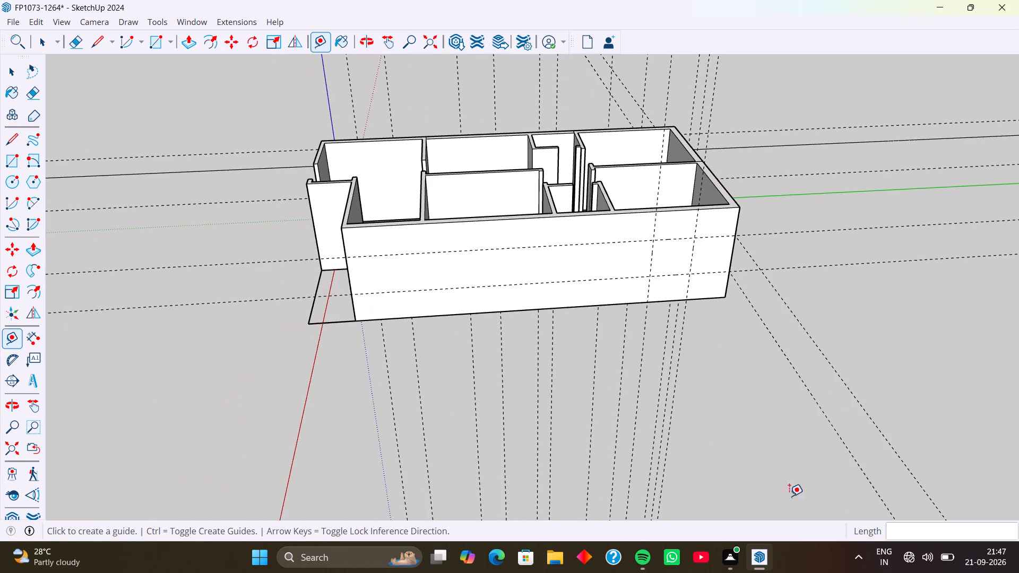
{"action": "scroll", "coordinate": [359, 298], "scroll_direction": "up", "scroll_amount": 5}
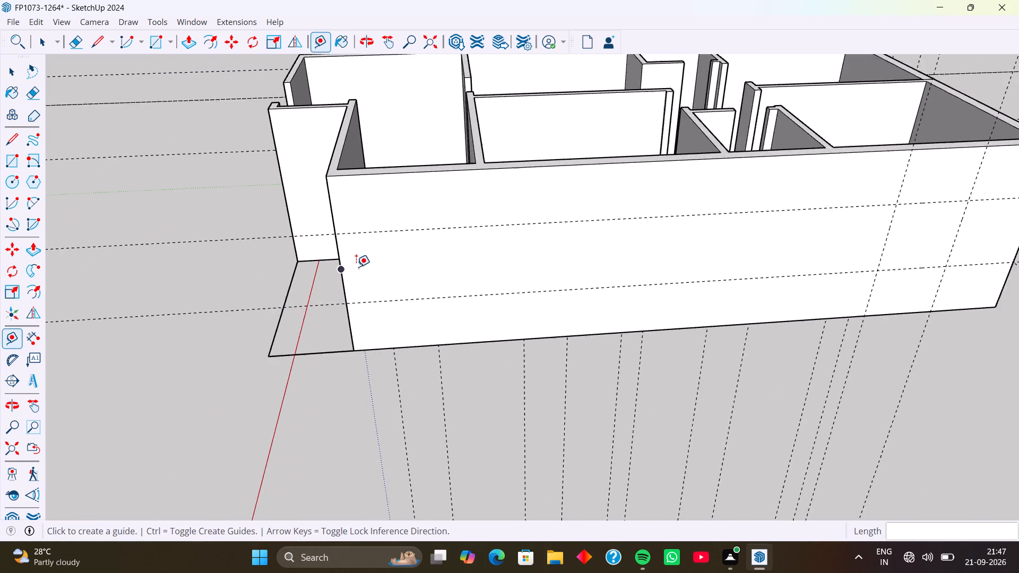
{"action": "scroll", "coordinate": [356, 267], "scroll_direction": "up", "scroll_amount": 6}
{"action": "left_click", "coordinate": [336, 292]}
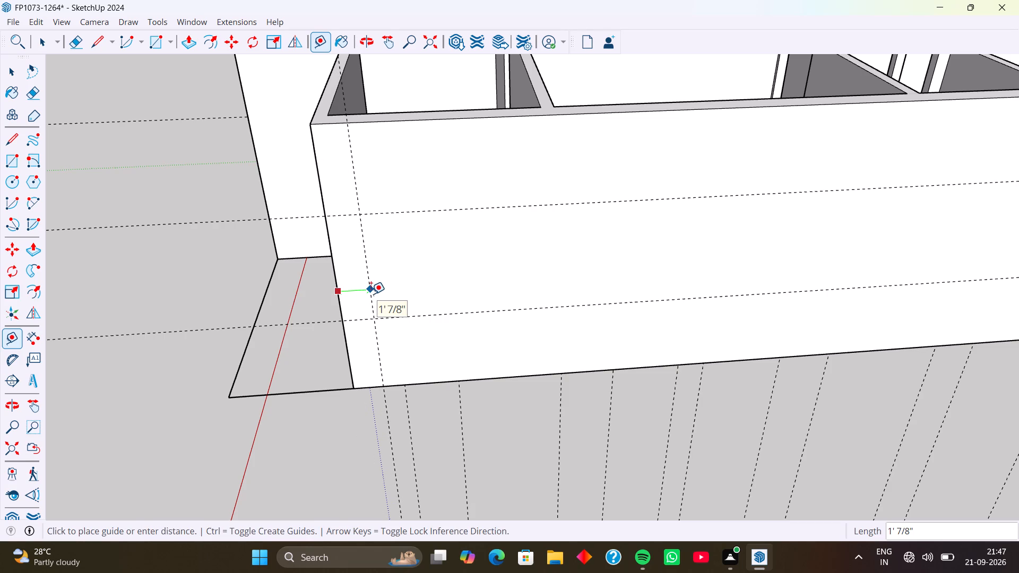
{"action": "type", "text": "3'"}
{"action": "key", "text": "Return"}
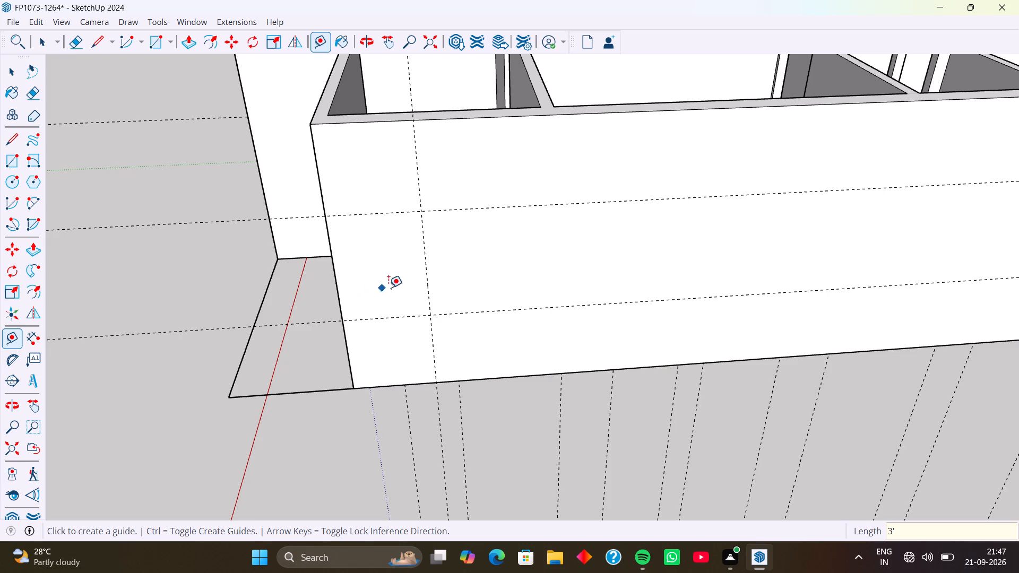
{"action": "left_click", "coordinate": [427, 280]}
{"action": "type", "text": "3'"}
{"action": "key", "text": "Return"}
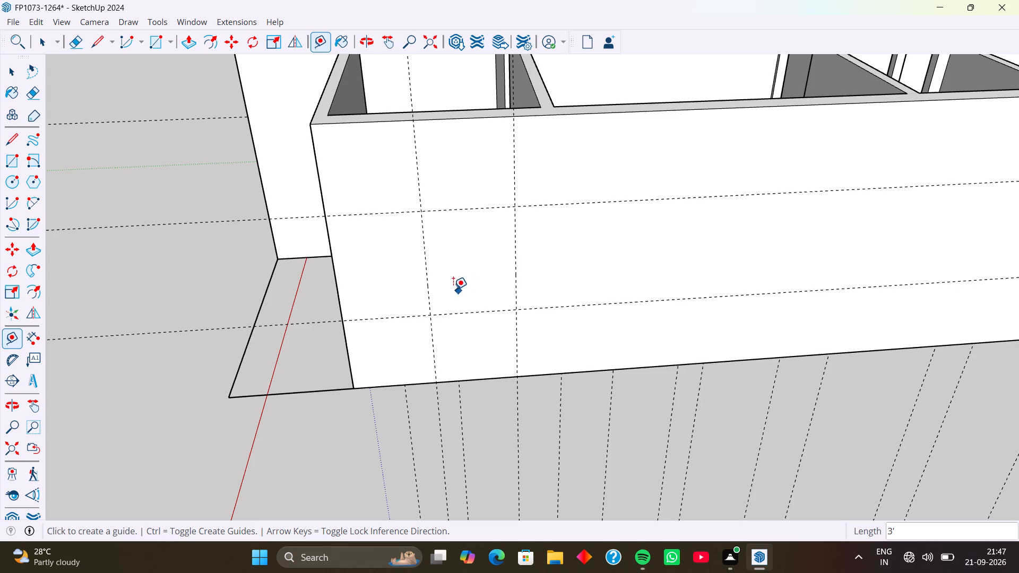
On the opposite long wall's outside face, replace the guide nearest the red-axis corner with a vertical guide 1' closer to that corner.
{"action": "left_click", "coordinate": [422, 237]}
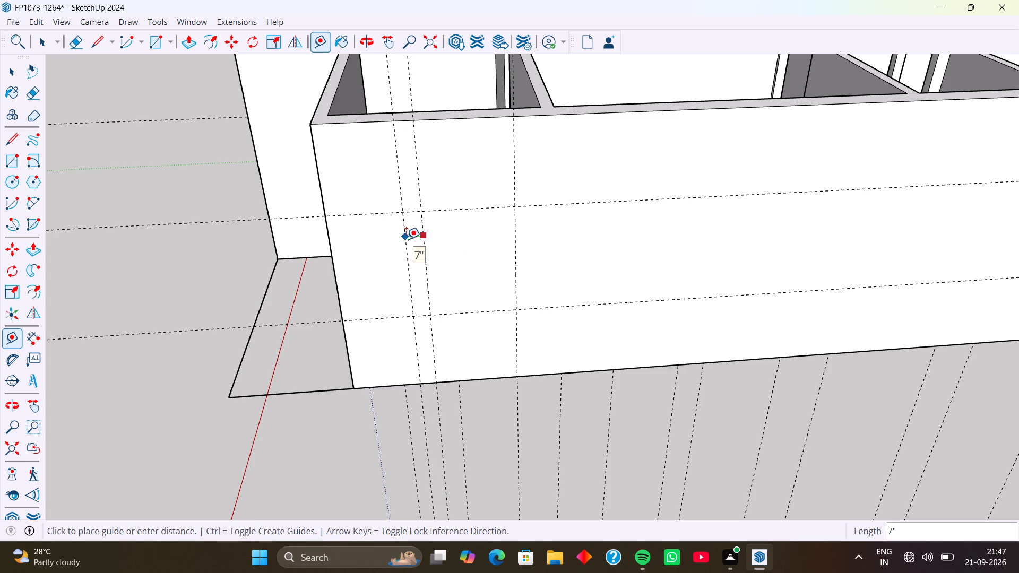
{"action": "key", "text": "1"}
{"action": "key", "text": "apostrophe"}
{"action": "key", "text": "Return"}
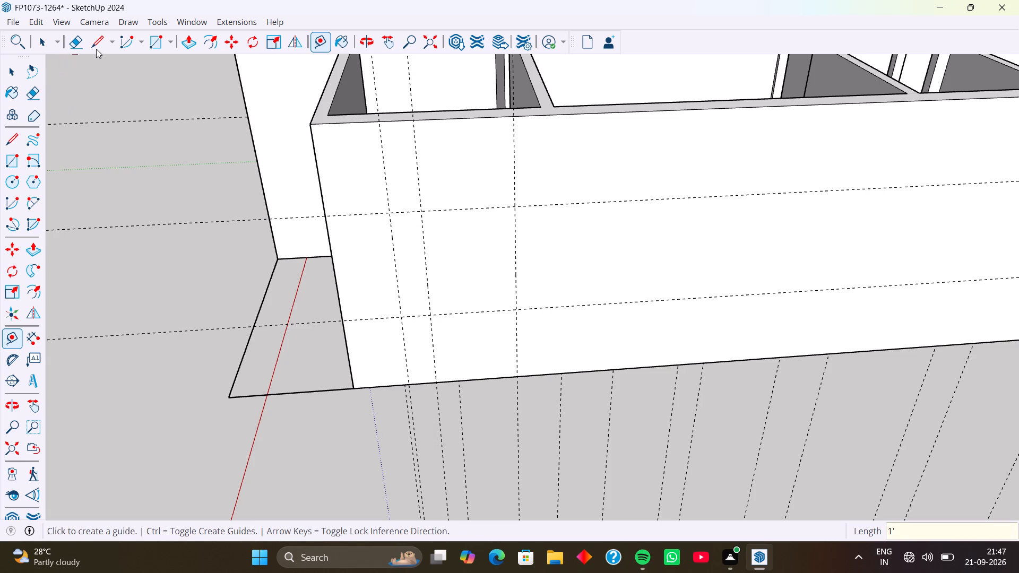
{"action": "left_click", "coordinate": [75, 38]}
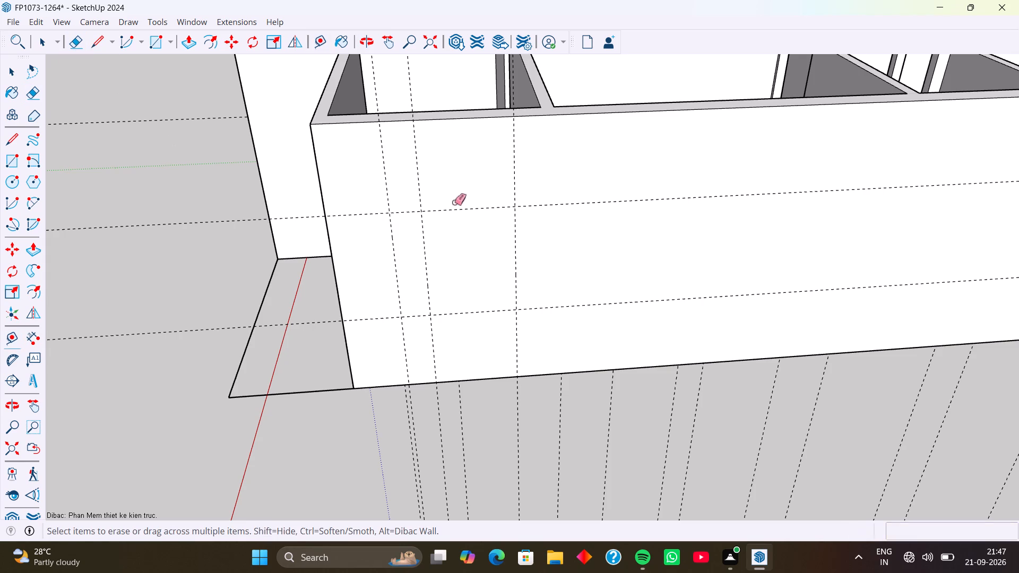
{"action": "left_click", "coordinate": [422, 239]}
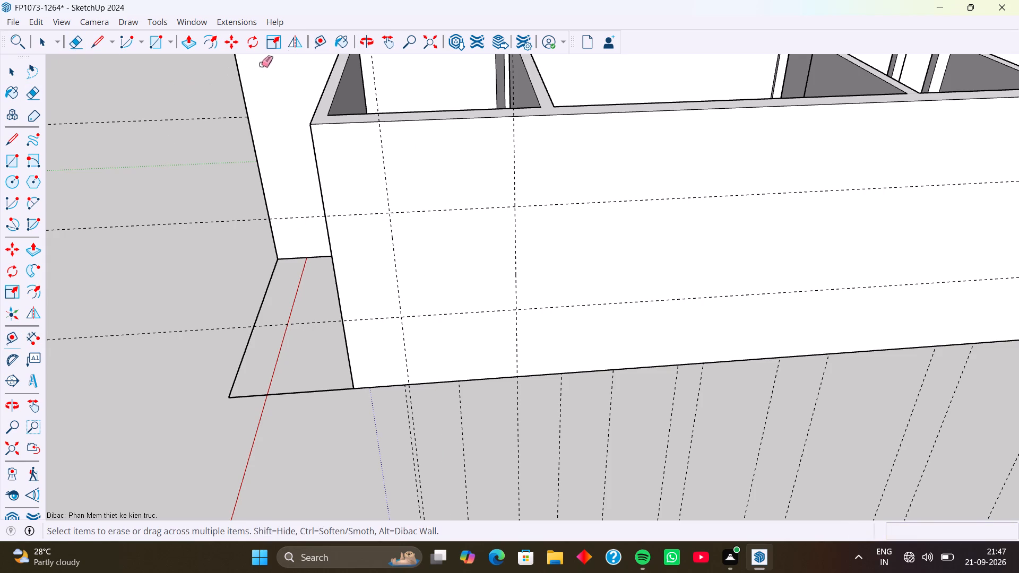
Draw a 9" line across the opposite long wall's top from the first partition's inner corner, continuing 10' down the outside face to the base.
{"action": "left_click", "coordinate": [316, 37]}
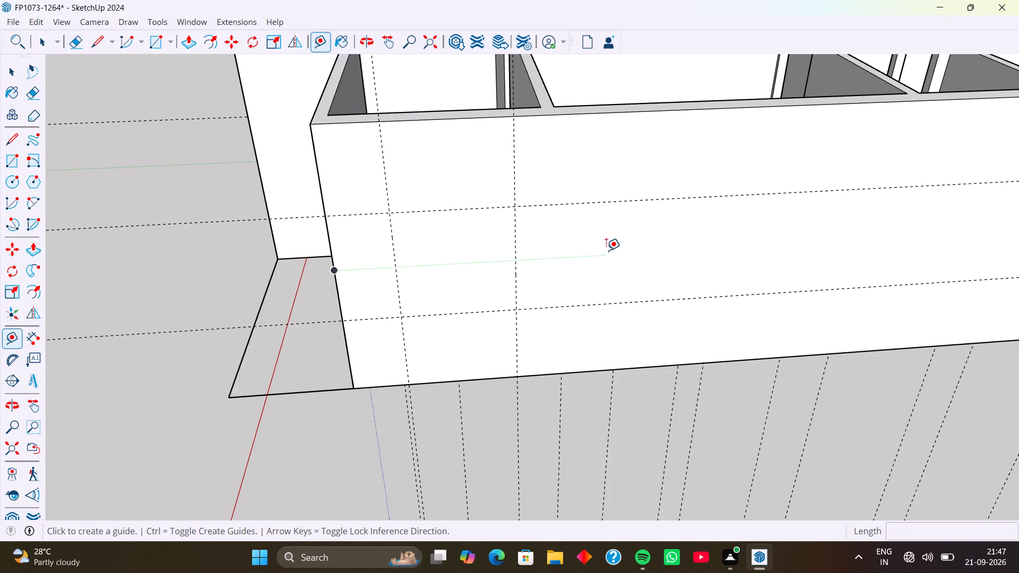
{"action": "scroll", "coordinate": [586, 248], "scroll_direction": "down", "scroll_amount": 1}
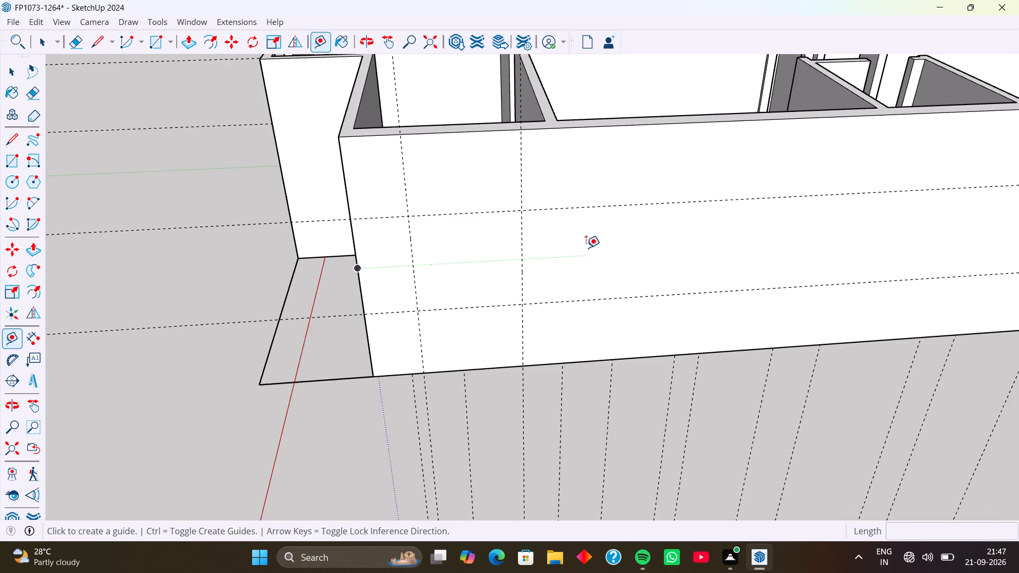
{"action": "middle_click_drag", "start_coordinate": [586, 251], "coordinate": [534, 268]}
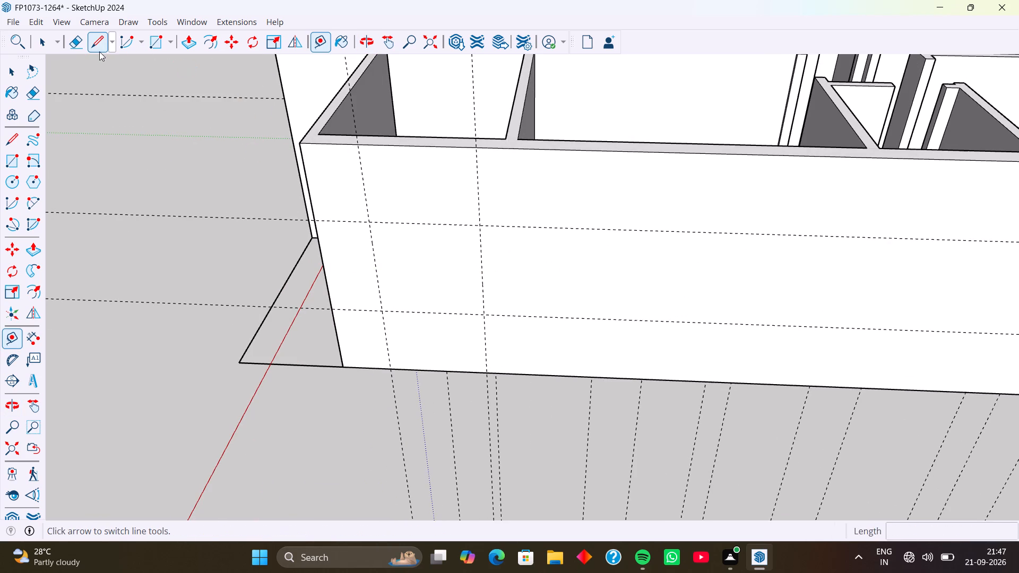
{"action": "left_click", "coordinate": [93, 40]}
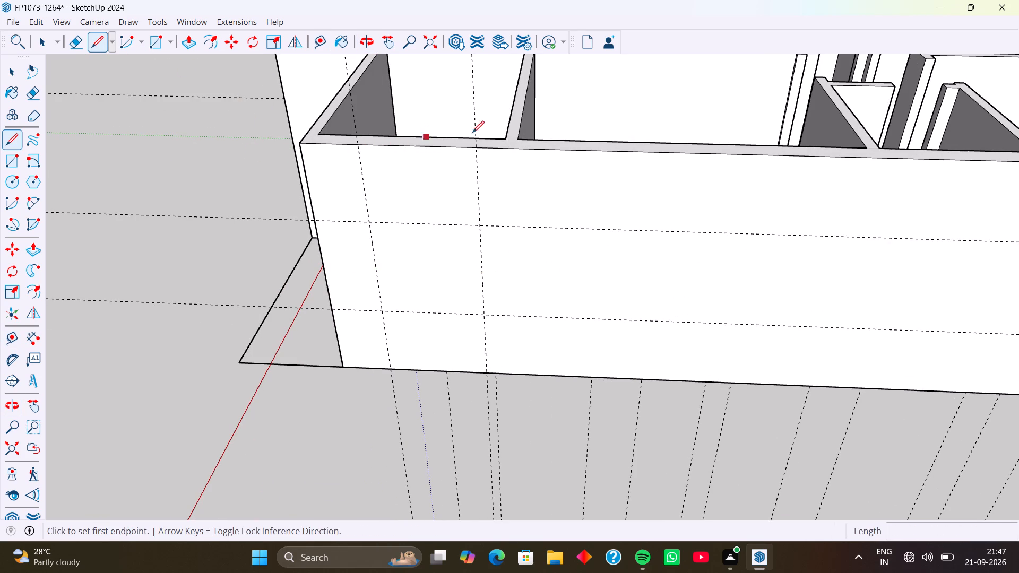
{"action": "scroll", "coordinate": [523, 145], "scroll_direction": "up", "scroll_amount": 7}
{"action": "left_click", "coordinate": [515, 136]}
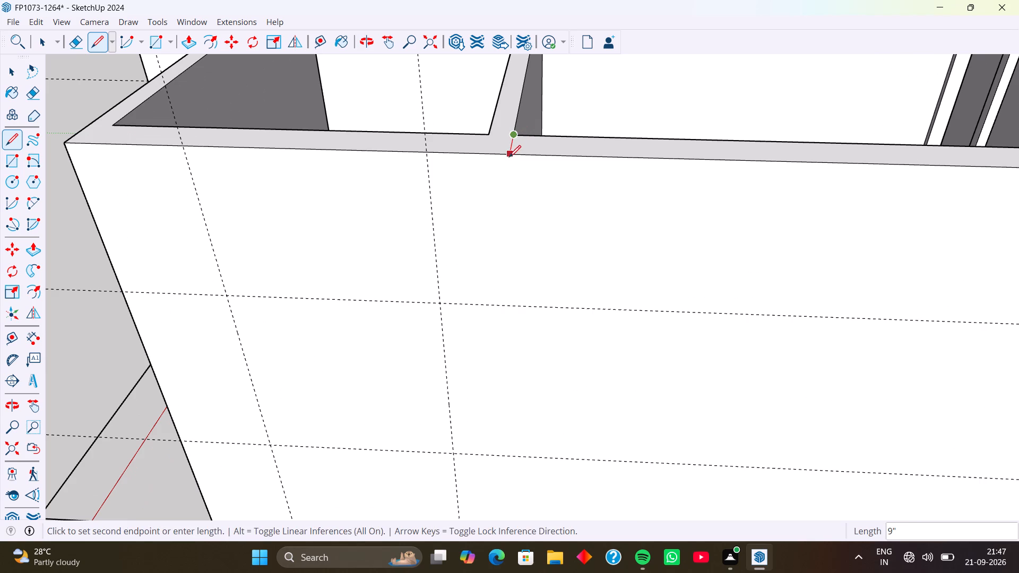
{"action": "left_click", "coordinate": [509, 154]}
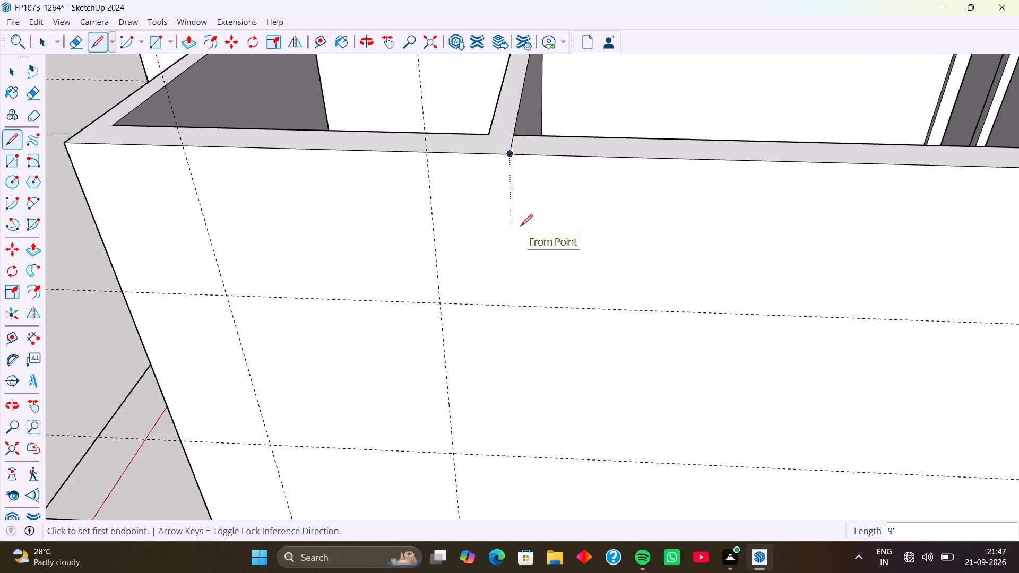
{"action": "left_click", "coordinate": [508, 156]}
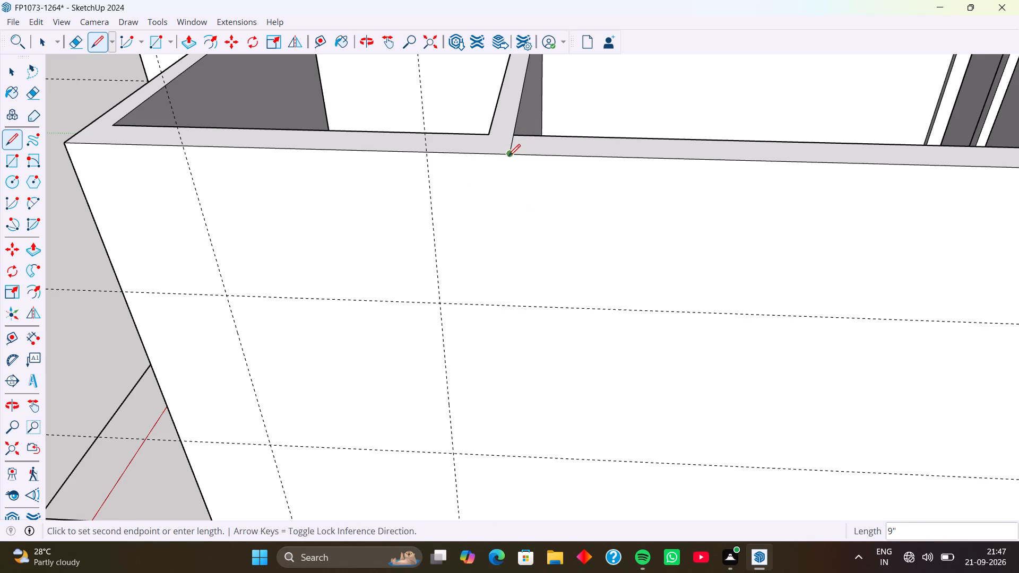
{"action": "key", "text": "Up"}
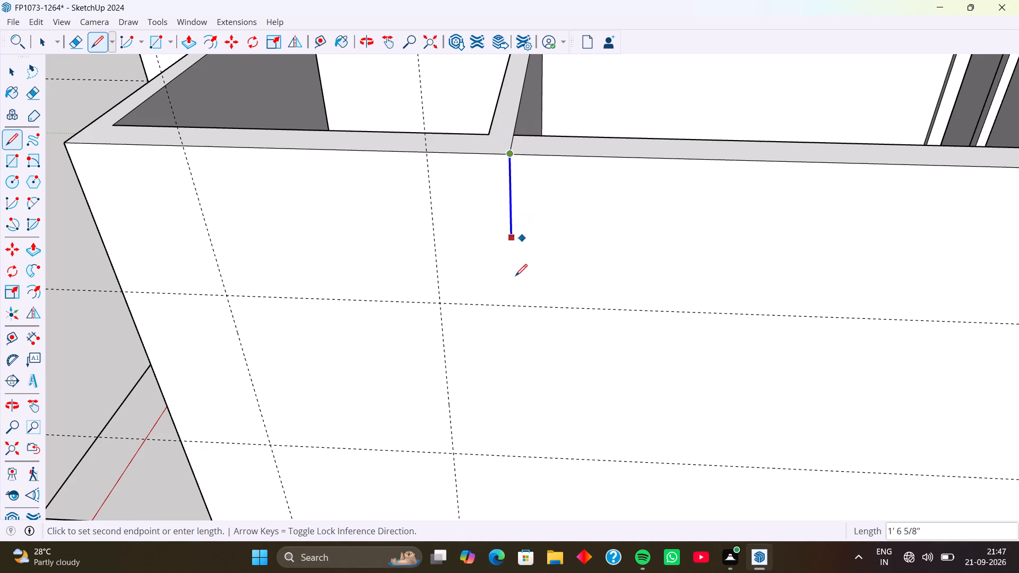
{"action": "scroll", "coordinate": [512, 280], "scroll_direction": "down", "scroll_amount": 10}
{"action": "scroll", "coordinate": [513, 412], "scroll_direction": "up", "scroll_amount": 7}
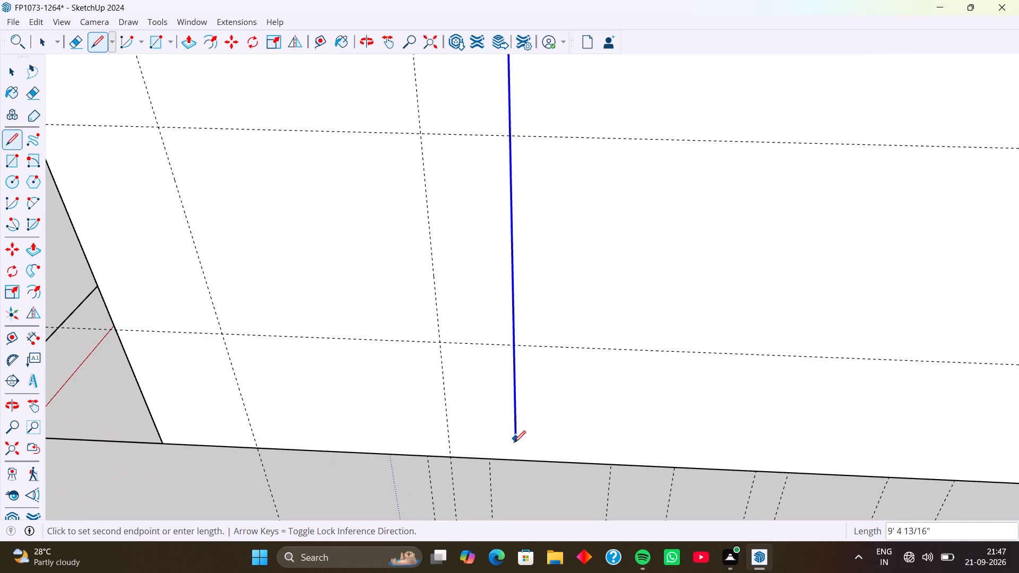
{"action": "left_click", "coordinate": [515, 462]}
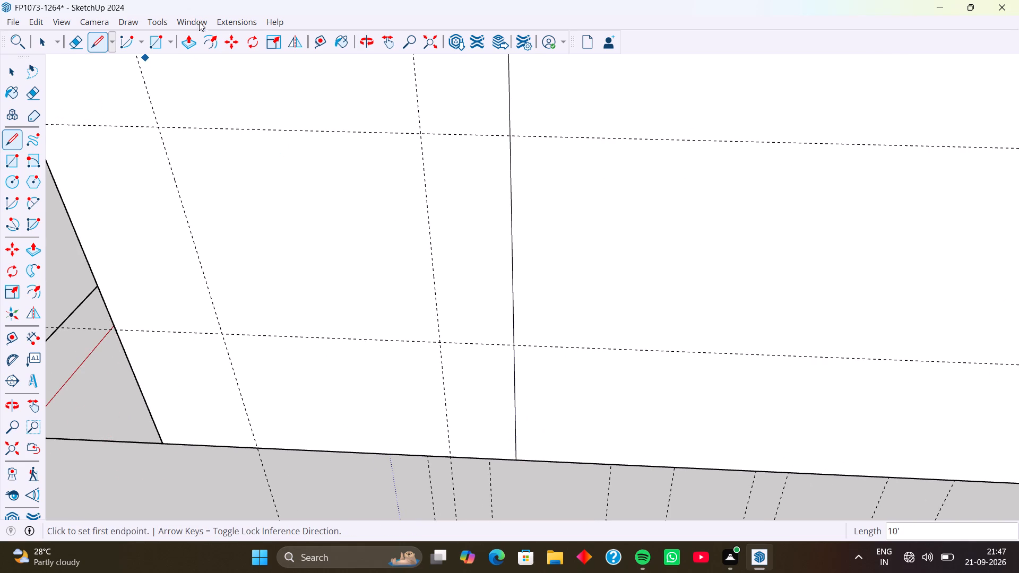
Place two vertical guides on the opposite long wall's outside face, 4' from the new partition line and 4' further along.
{"action": "left_click", "coordinate": [325, 40]}
{"action": "scroll", "coordinate": [453, 185], "scroll_direction": "down", "scroll_amount": 4}
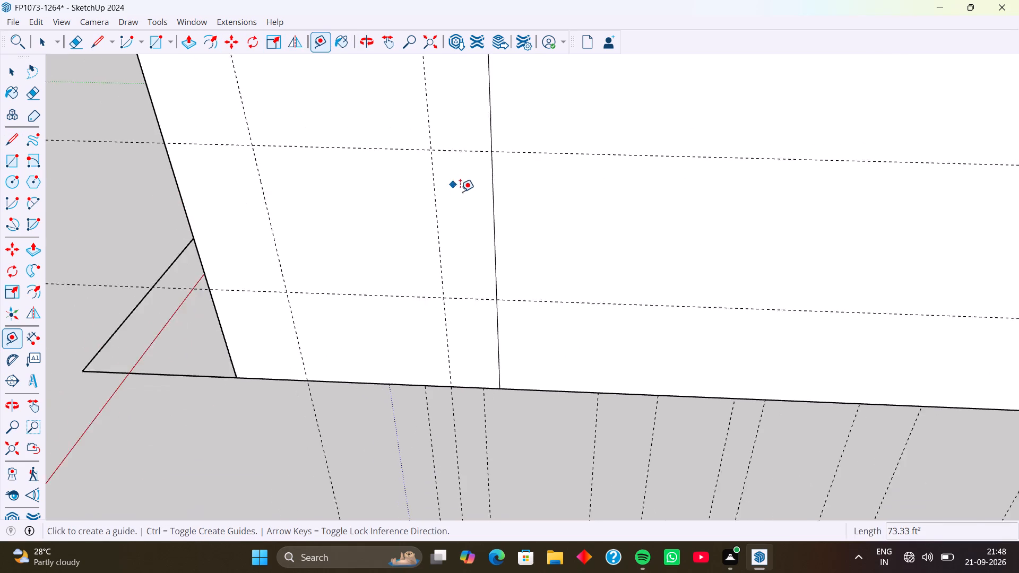
{"action": "scroll", "coordinate": [460, 192], "scroll_direction": "down", "scroll_amount": 1}
{"action": "left_click", "coordinate": [493, 201]}
{"action": "scroll", "coordinate": [635, 210], "scroll_direction": "down", "scroll_amount": 5}
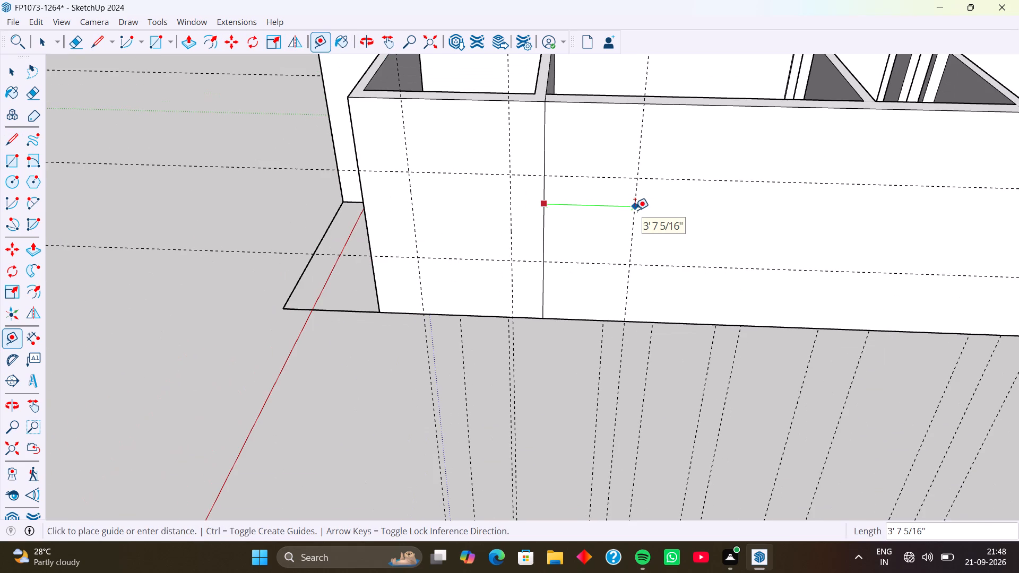
{"action": "type", "text": "4'"}
{"action": "key", "text": "Return"}
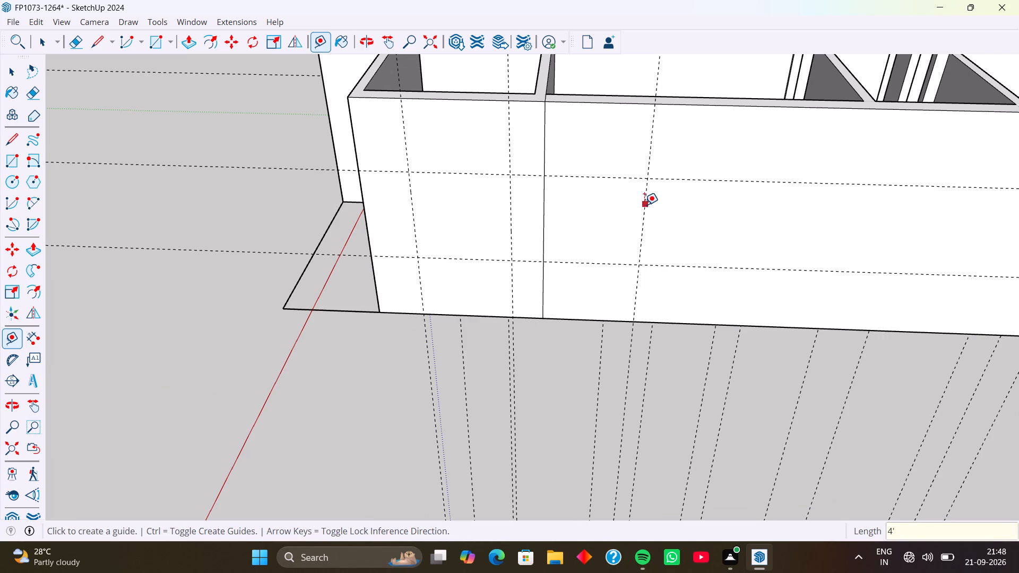
{"action": "left_click", "coordinate": [644, 205]}
{"action": "type", "text": "4'"}
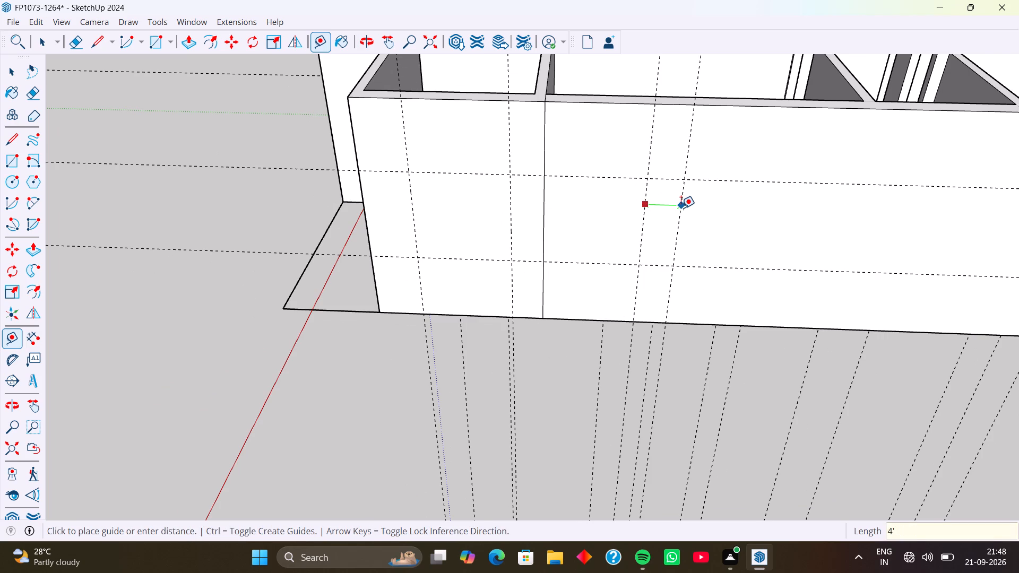
{"action": "key", "text": "Return"}
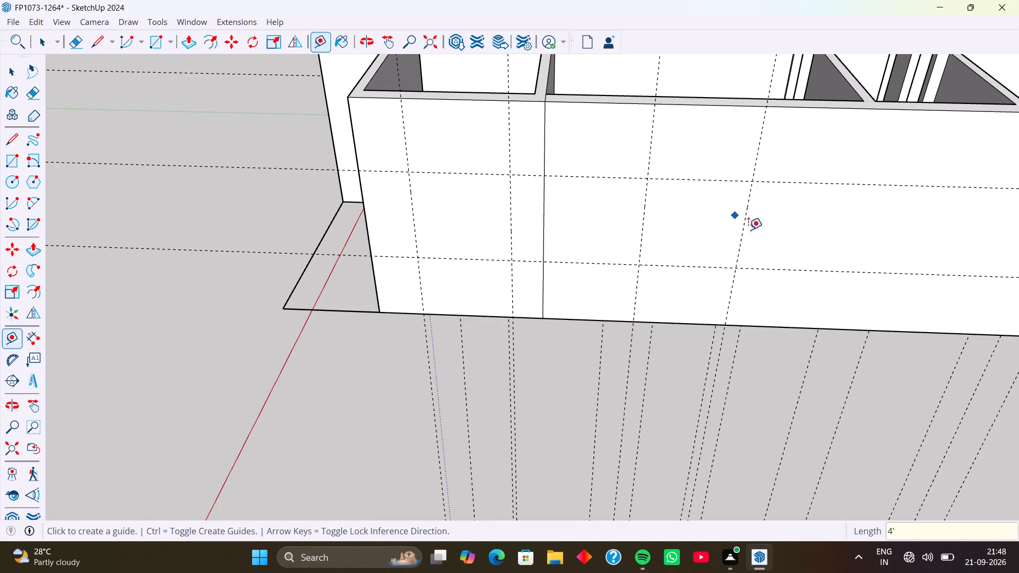
Draw a 9" line across the wall top from the narrow room's near partition corner, continuing 10' down the outside face to the base.
{"action": "scroll", "coordinate": [796, 250], "scroll_direction": "down", "scroll_amount": 4}
{"action": "middle_click_drag", "start_coordinate": [799, 253], "coordinate": [574, 268], "text": "shift"}
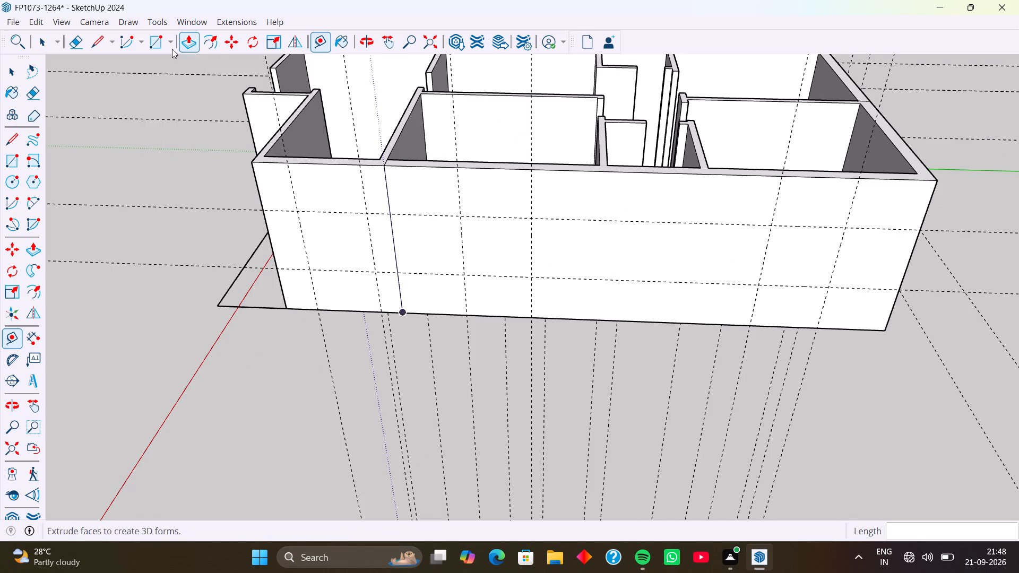
{"action": "left_click", "coordinate": [101, 45]}
{"action": "scroll", "coordinate": [549, 186], "scroll_direction": "up", "scroll_amount": 3}
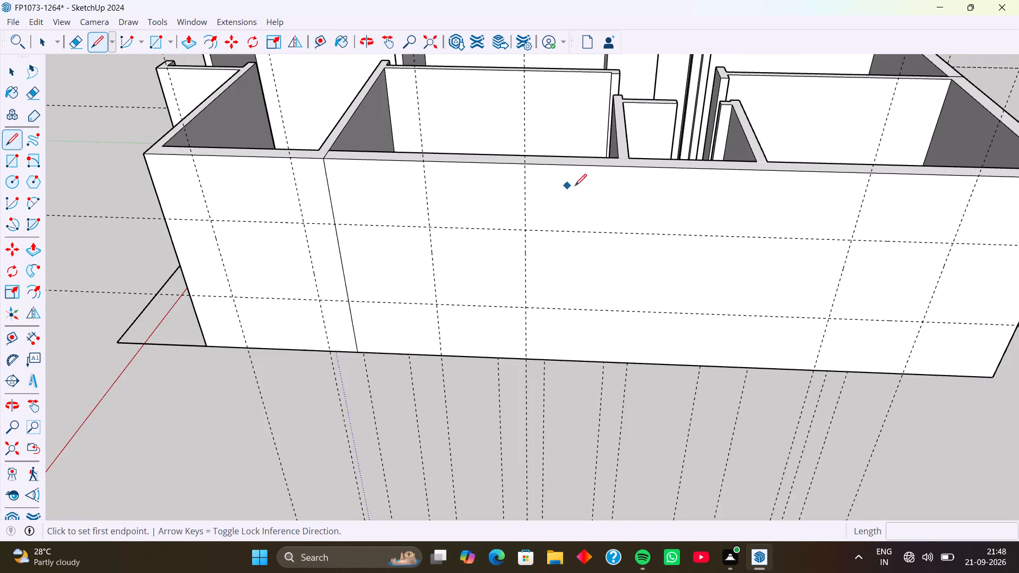
{"action": "scroll", "coordinate": [575, 186], "scroll_direction": "up", "scroll_amount": 7}
{"action": "left_click", "coordinate": [662, 134]}
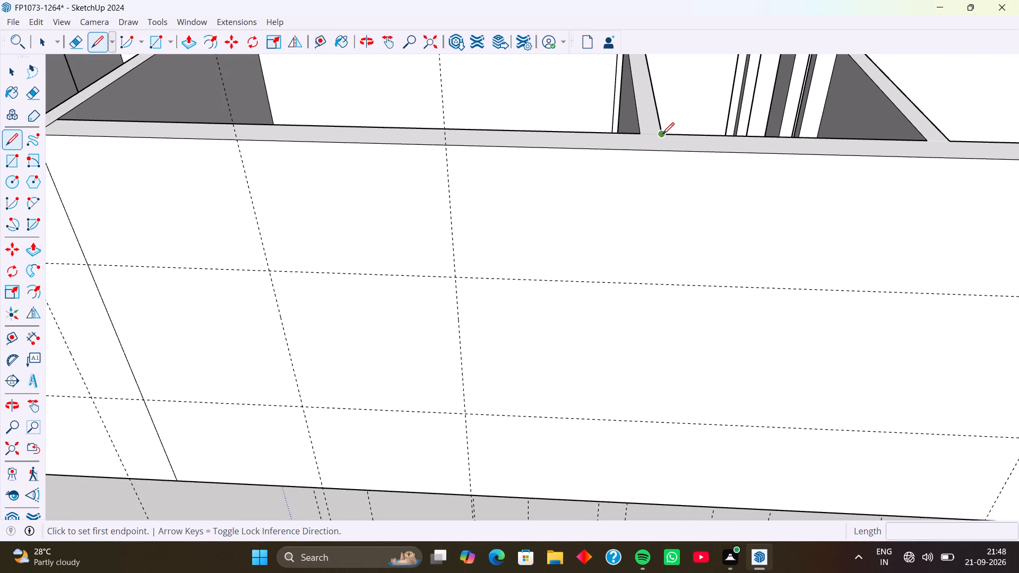
{"action": "left_click", "coordinate": [663, 153]}
{"action": "left_click", "coordinate": [663, 153]}
{"action": "key", "text": "Up"}
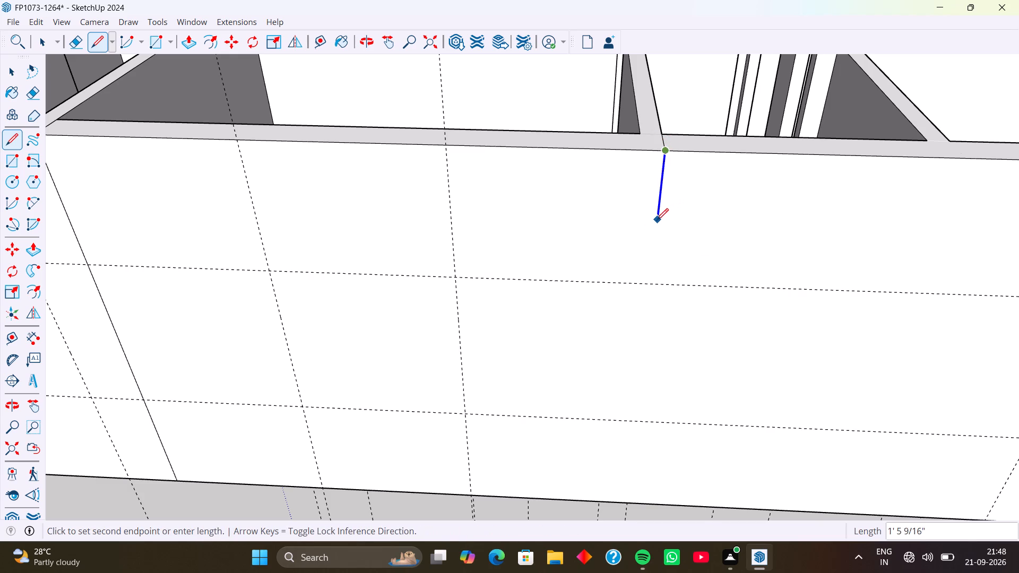
{"action": "scroll", "coordinate": [670, 339], "scroll_direction": "down", "scroll_amount": 5}
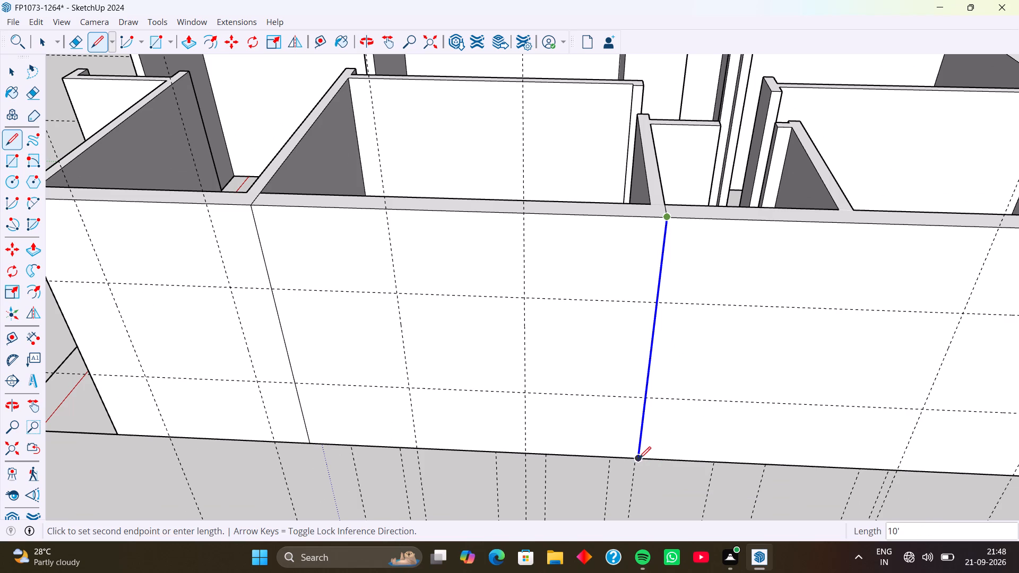
{"action": "left_click", "coordinate": [639, 458]}
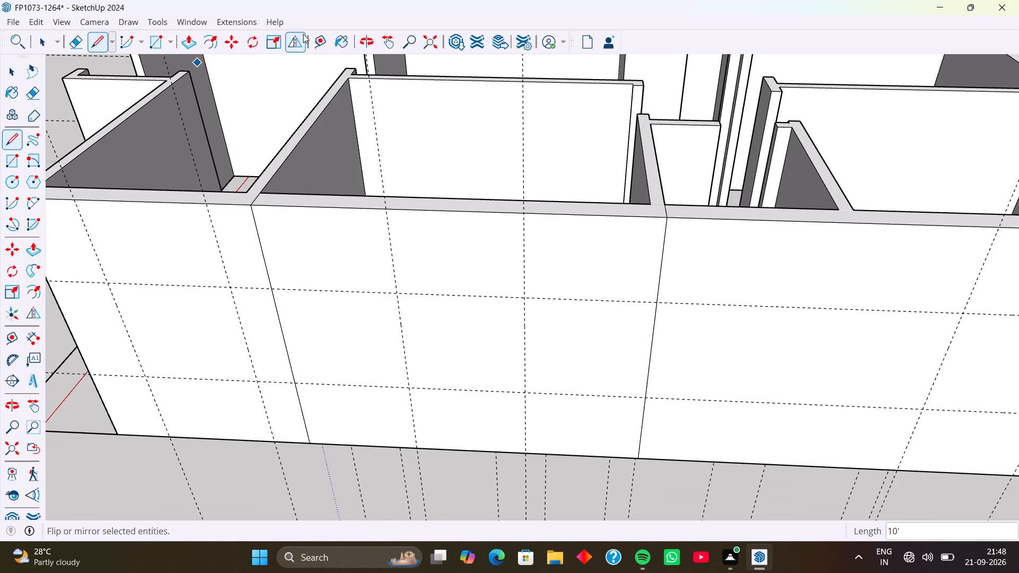
Place two vertical guides on the outside face at the narrow room, 1' from its partition line and 2'6" further along.
{"action": "left_click", "coordinate": [317, 36]}
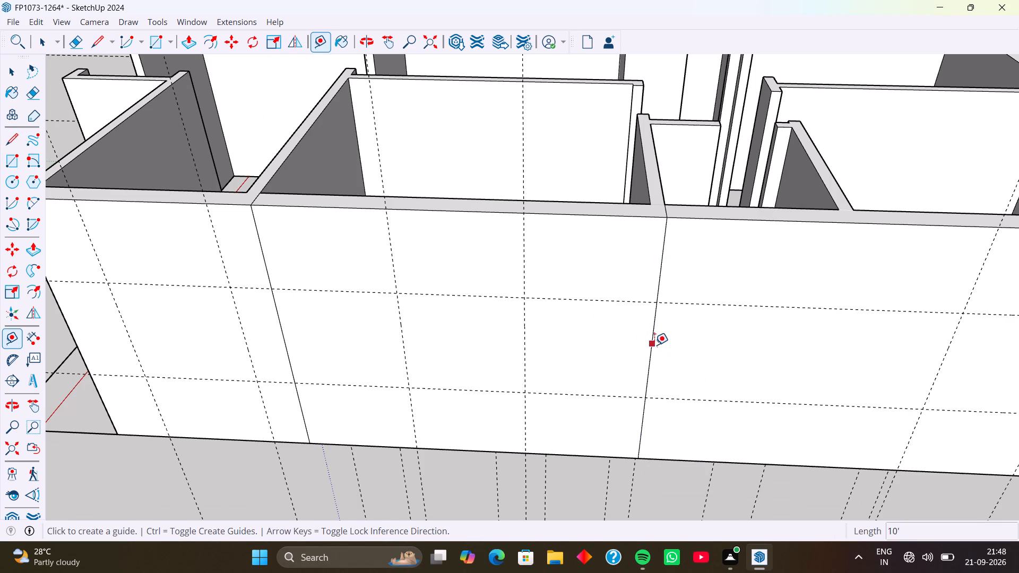
{"action": "left_click", "coordinate": [655, 336]}
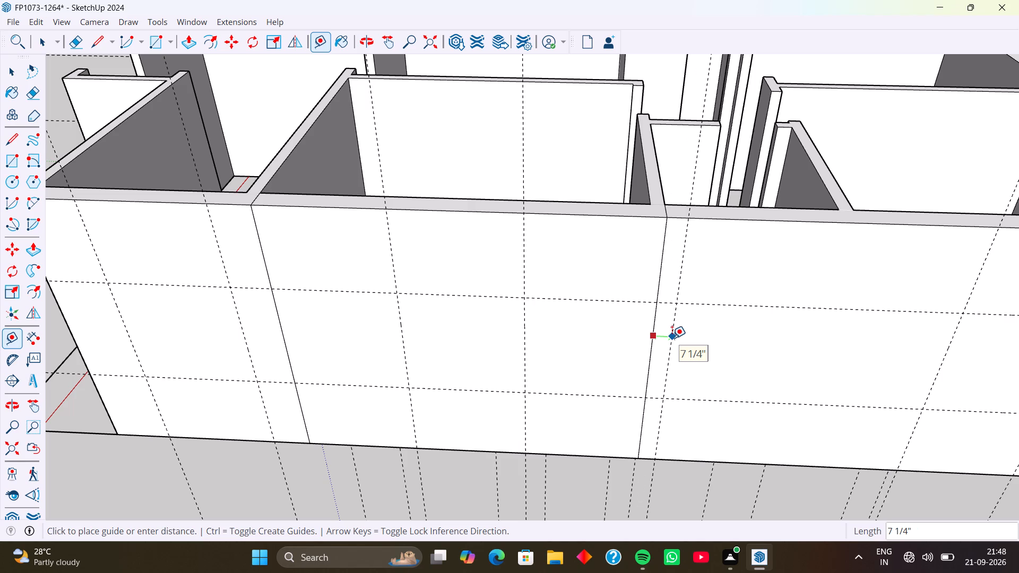
{"action": "type", "text": "1'"}
{"action": "key", "text": "Return"}
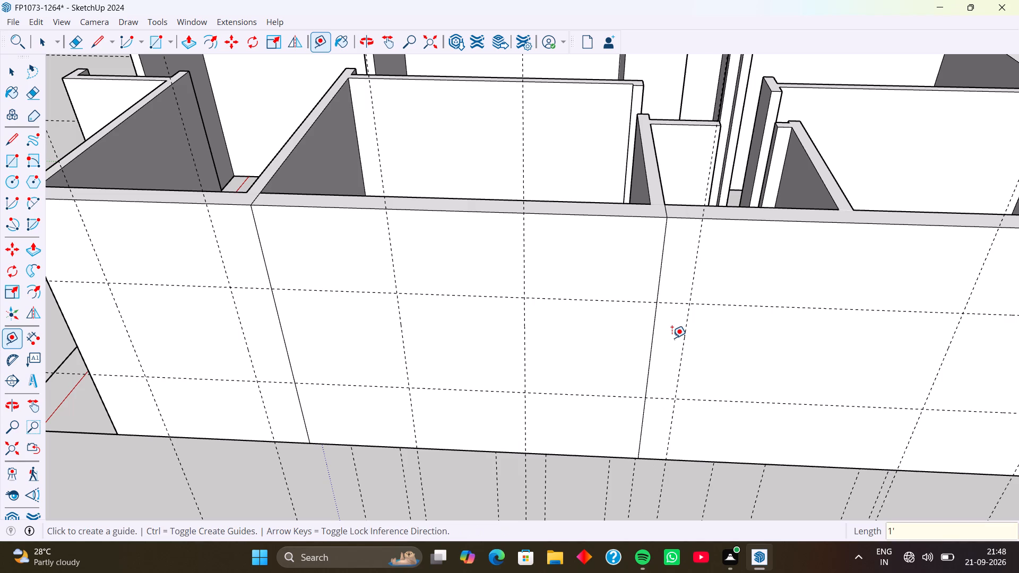
{"action": "left_click", "coordinate": [687, 341]}
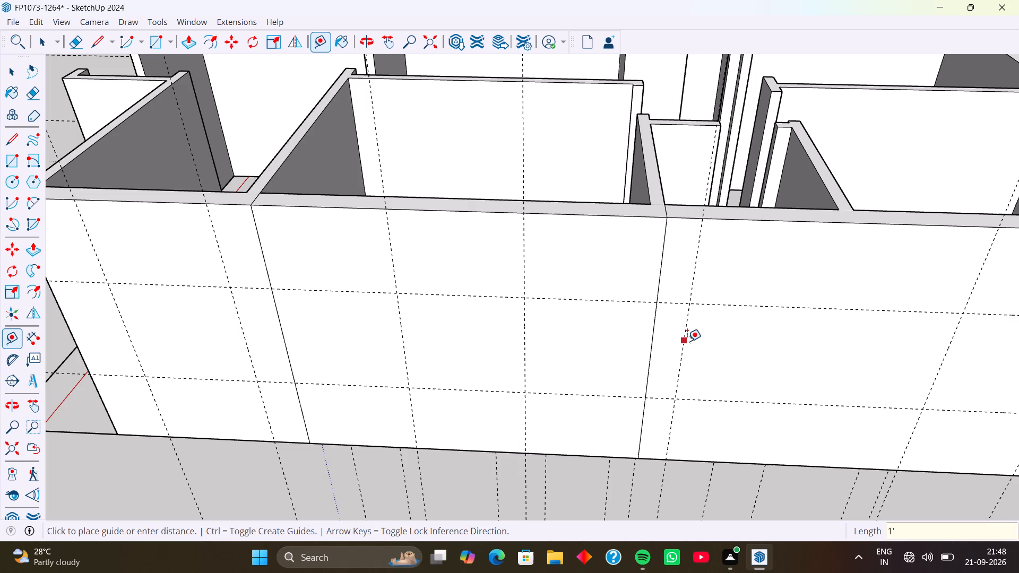
{"action": "type", "text": "2'6"}
{"action": "key", "text": "Return"}
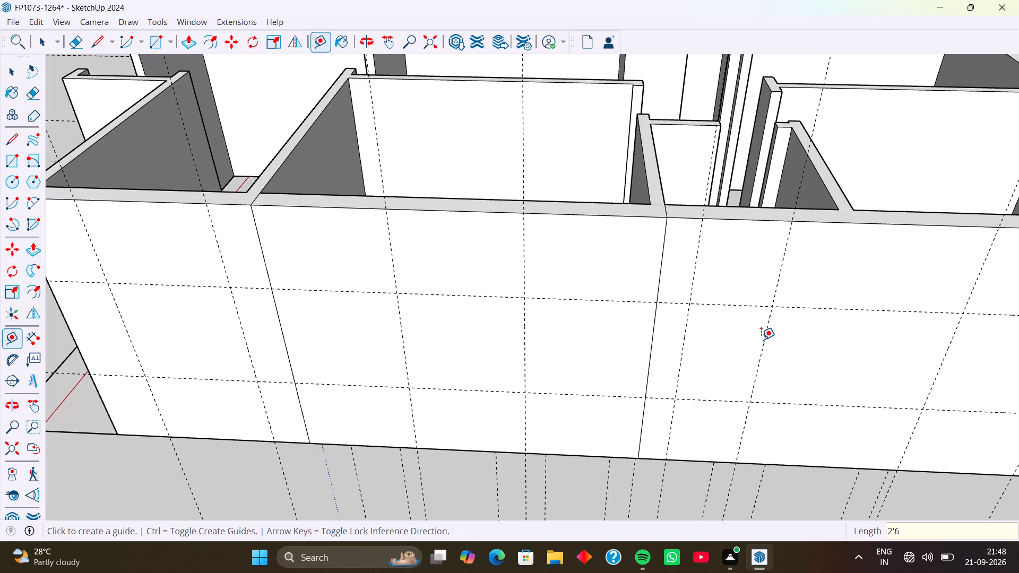
Place two horizontal guides on the long wall's outside face, 7' above its base and 2' above that guide.
{"action": "scroll", "coordinate": [800, 367], "scroll_direction": "down", "scroll_amount": 4}
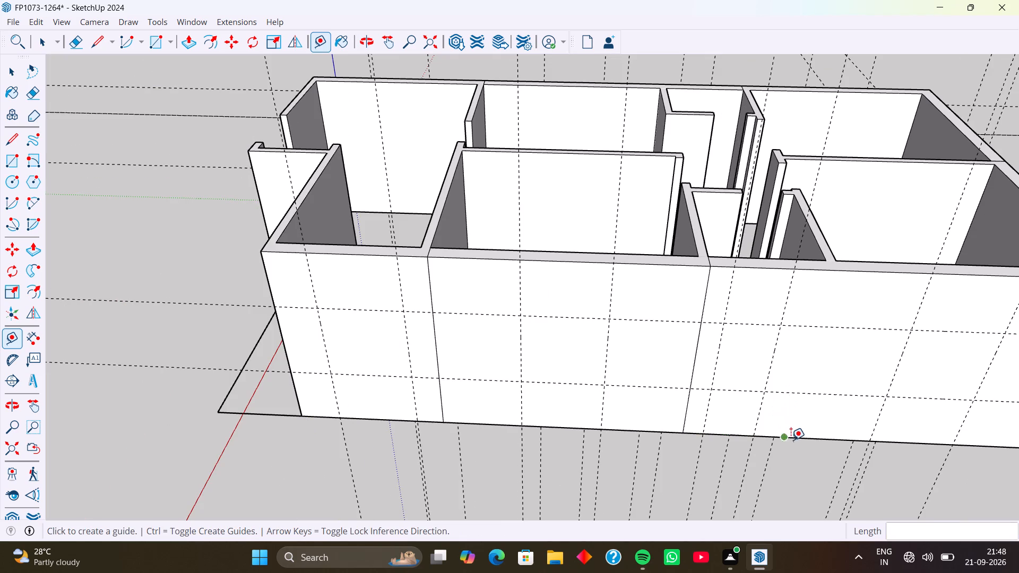
{"action": "left_click", "coordinate": [817, 439]}
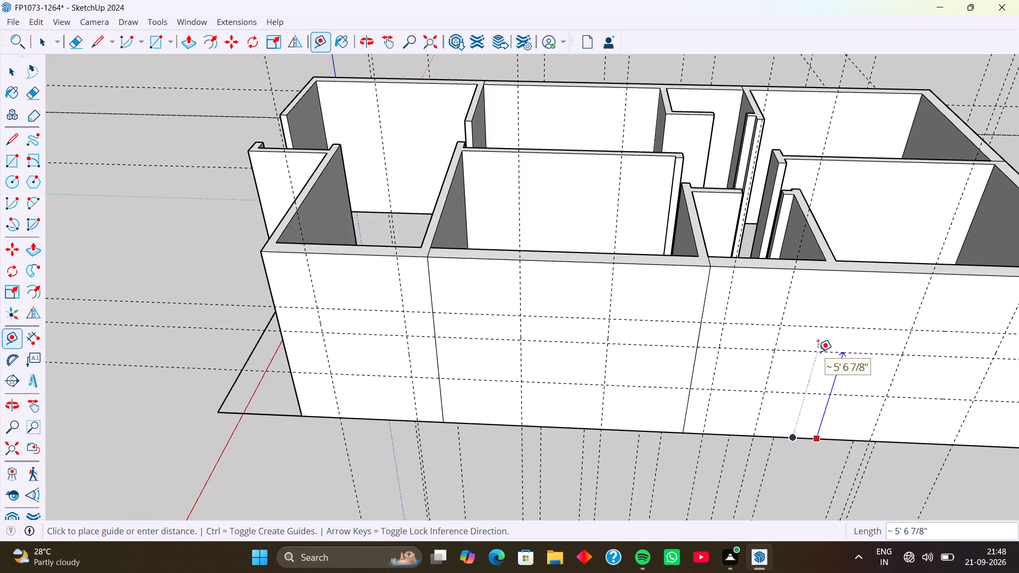
{"action": "type", "text": "7'"}
{"action": "key", "text": "Return"}
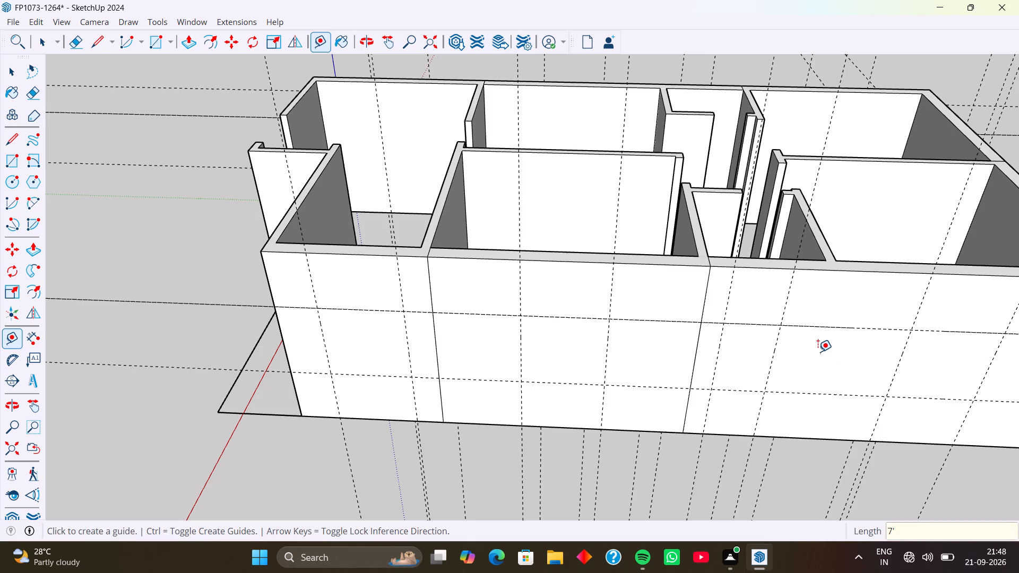
{"action": "left_click", "coordinate": [757, 325]}
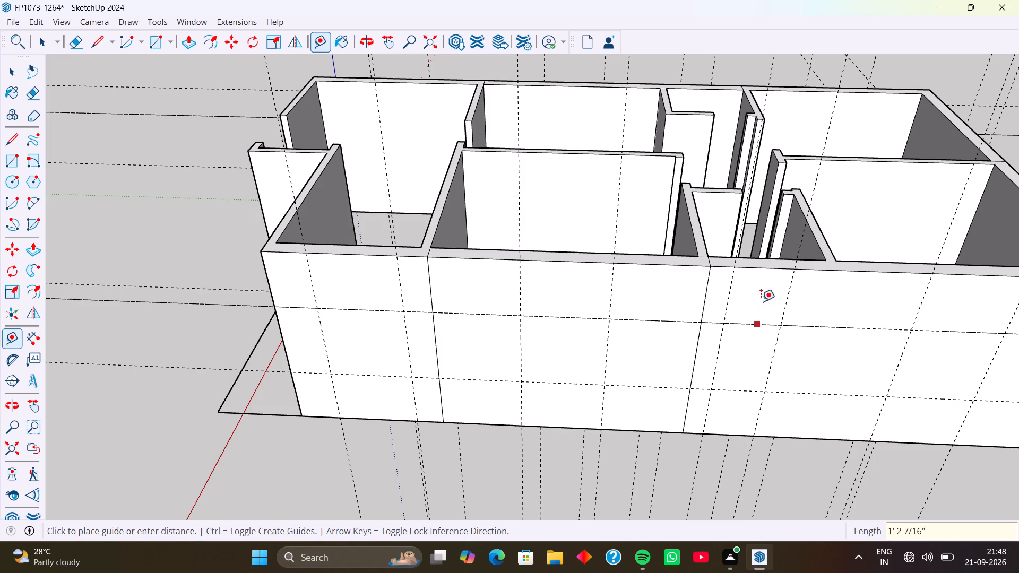
{"action": "type", "text": "2'"}
{"action": "key", "text": "Return"}
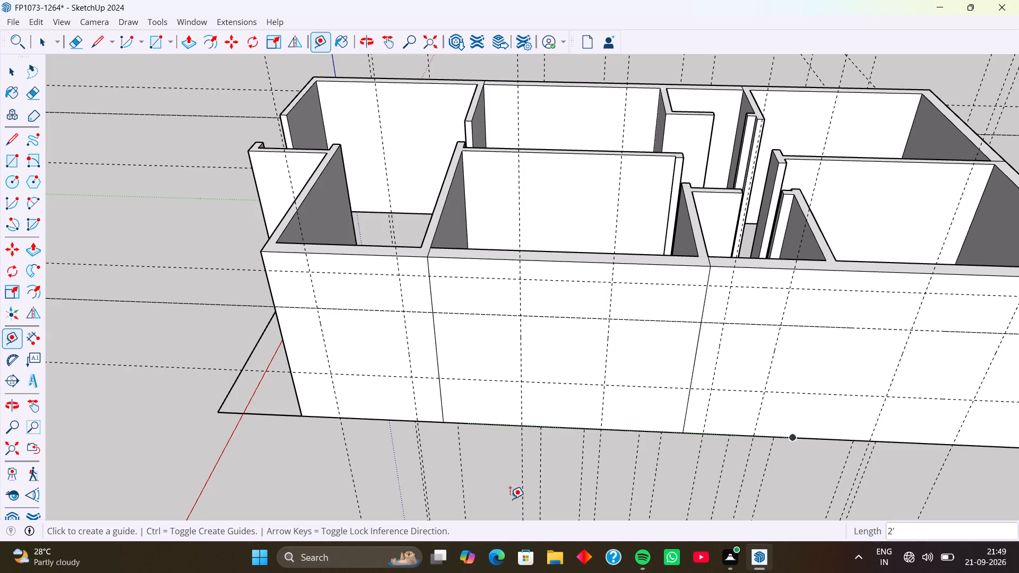
Draw three 4' x 4' window rectangles at the guide intersections on this long wall, one for each of its larger rooms.
{"action": "middle_click_drag", "start_coordinate": [571, 453], "coordinate": [582, 310]}
{"action": "middle_click_drag", "start_coordinate": [575, 327], "coordinate": [611, 340]}
{"action": "middle_click_drag", "start_coordinate": [595, 336], "coordinate": [604, 337]}
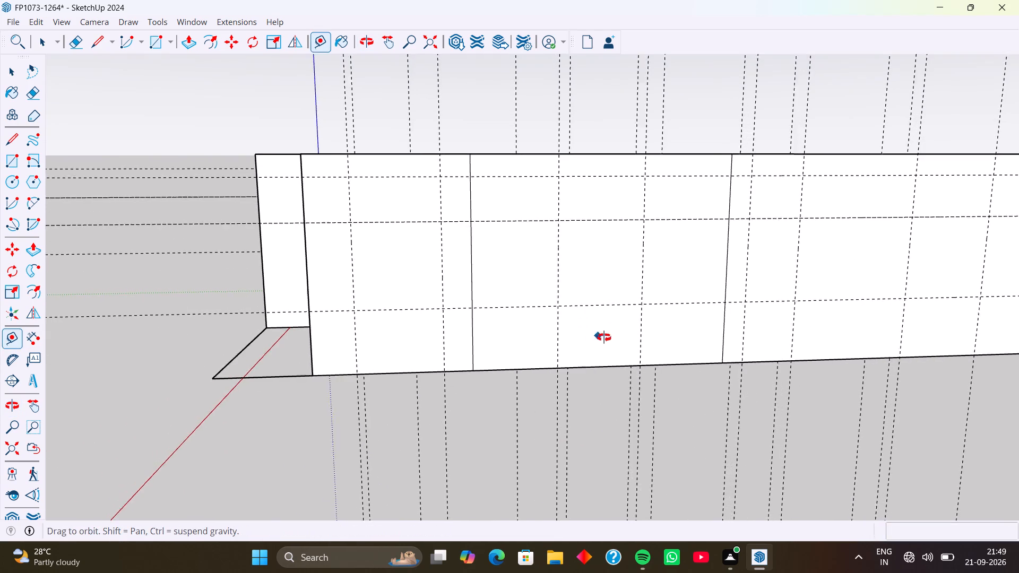
{"action": "middle_click_drag", "start_coordinate": [604, 337], "coordinate": [618, 340]}
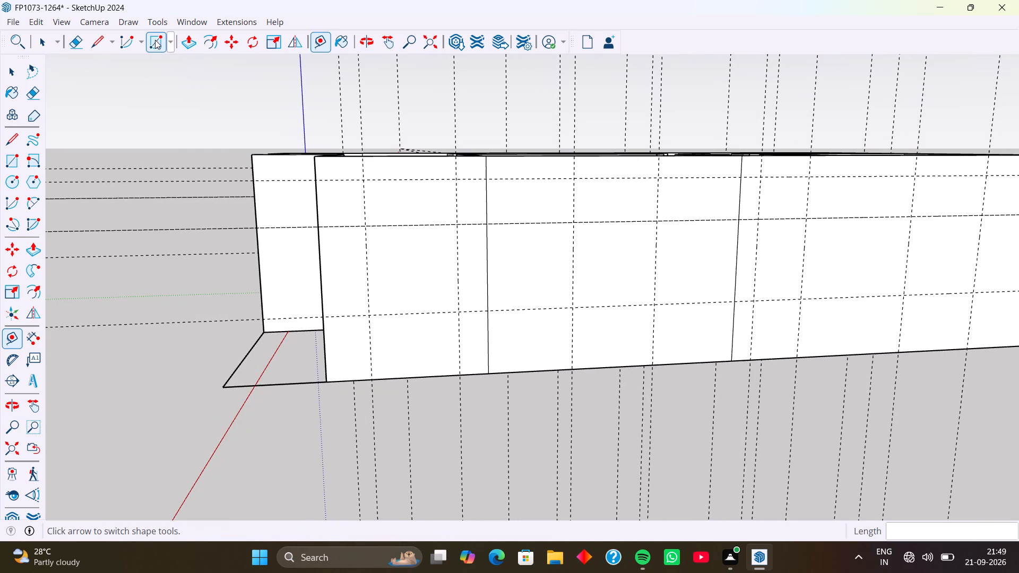
{"action": "left_click", "coordinate": [155, 38]}
{"action": "scroll", "coordinate": [382, 233], "scroll_direction": "up", "scroll_amount": 1}
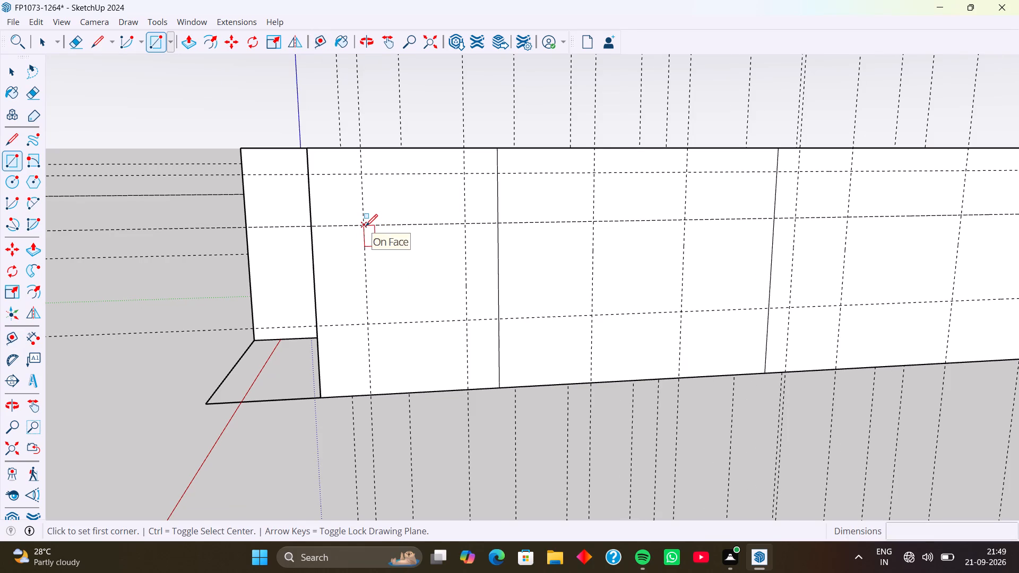
{"action": "left_click", "coordinate": [366, 226]}
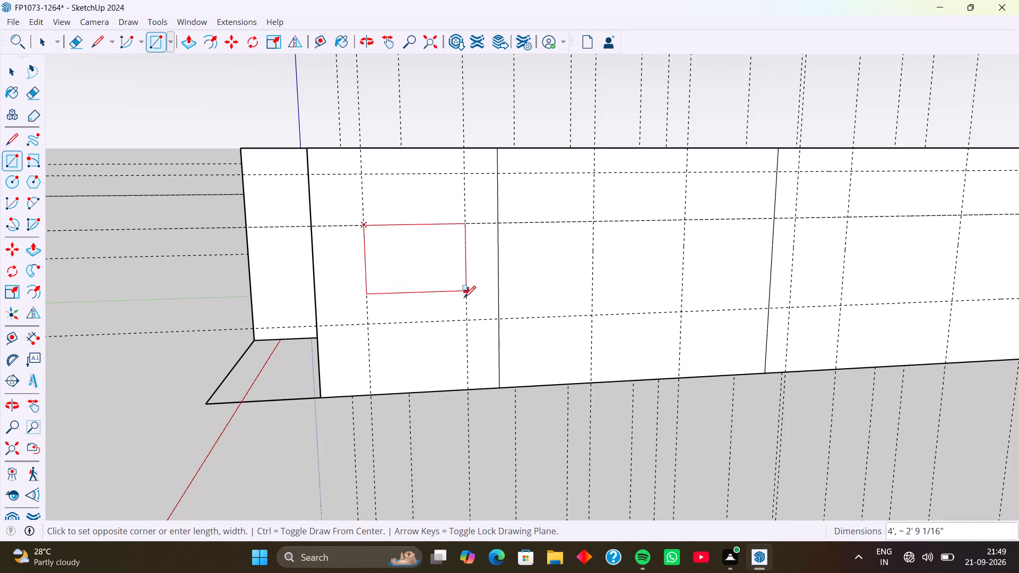
{"action": "left_click", "coordinate": [465, 322]}
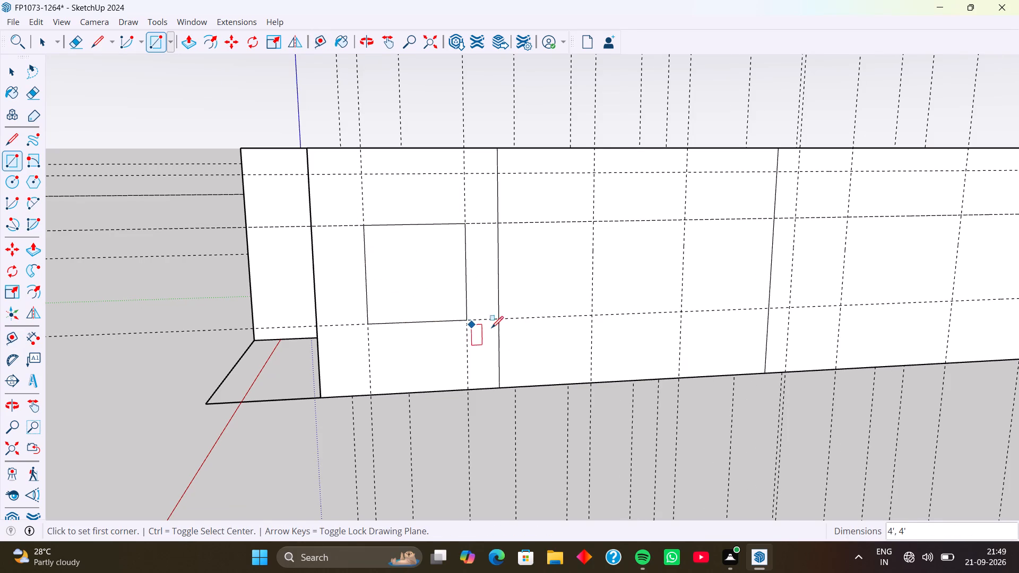
{"action": "left_click", "coordinate": [594, 224]}
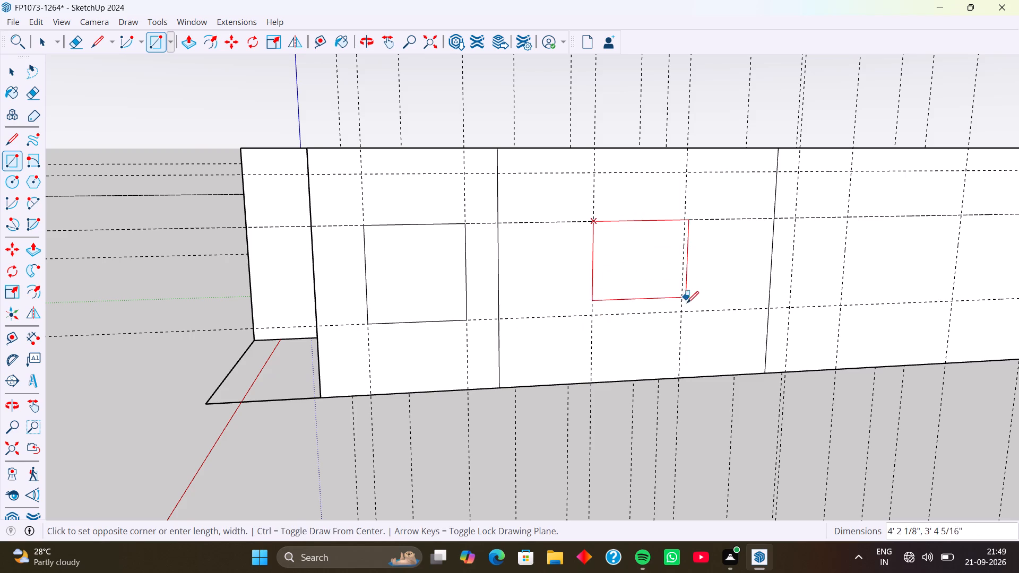
{"action": "left_click", "coordinate": [681, 314]}
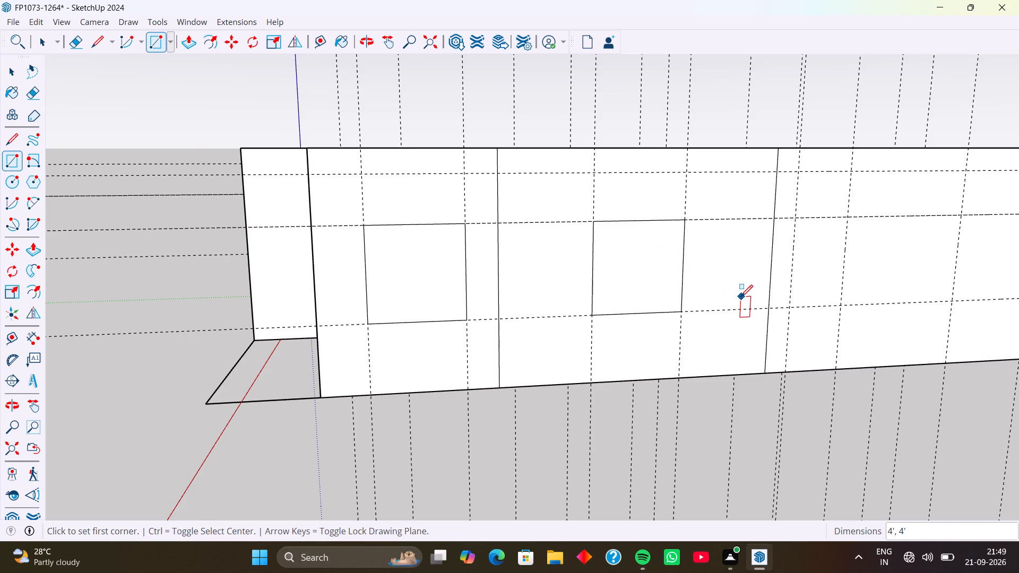
{"action": "scroll", "coordinate": [742, 301], "scroll_direction": "down", "scroll_amount": 3}
{"action": "middle_click_drag", "start_coordinate": [748, 315], "coordinate": [482, 322], "text": "shift"}
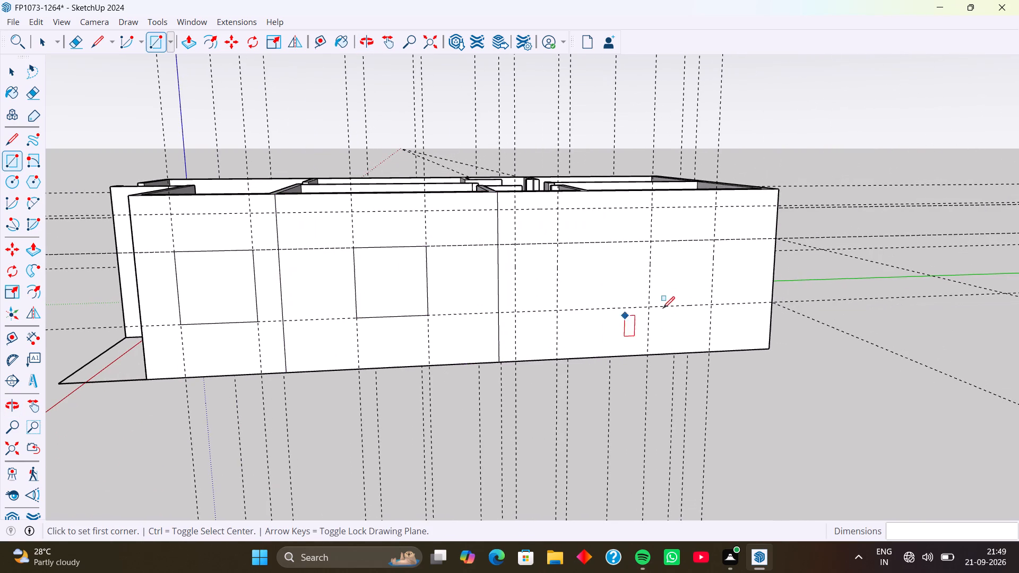
{"action": "left_click", "coordinate": [649, 242]}
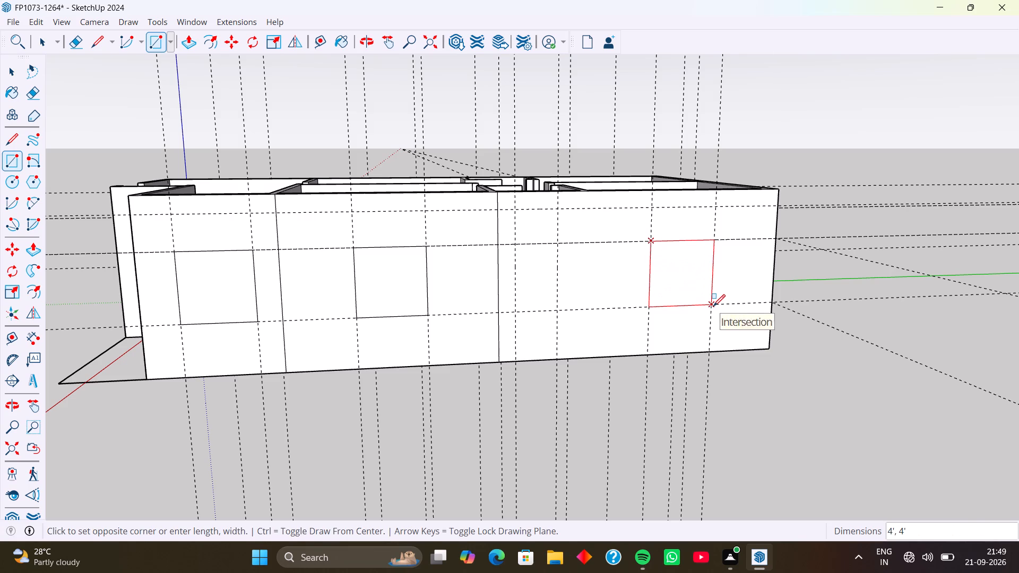
{"action": "left_click", "coordinate": [713, 306]}
Draw a rectangle on the narrow room's outside face, between its two vertical guides and spanning the 7' guide to the guide 2' above.
{"action": "scroll", "coordinate": [537, 216], "scroll_direction": "up", "scroll_amount": 2}
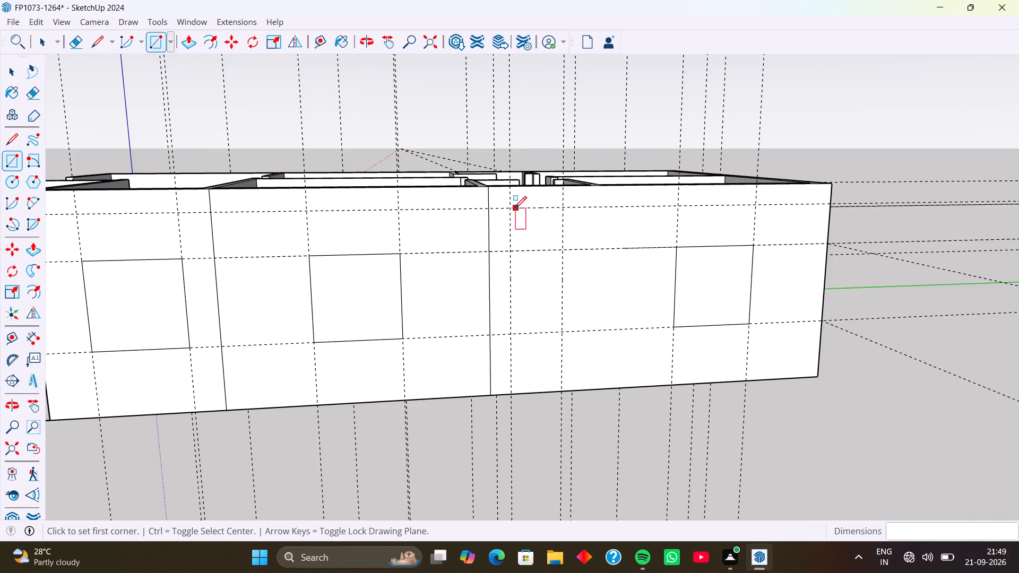
{"action": "left_click", "coordinate": [511, 208]}
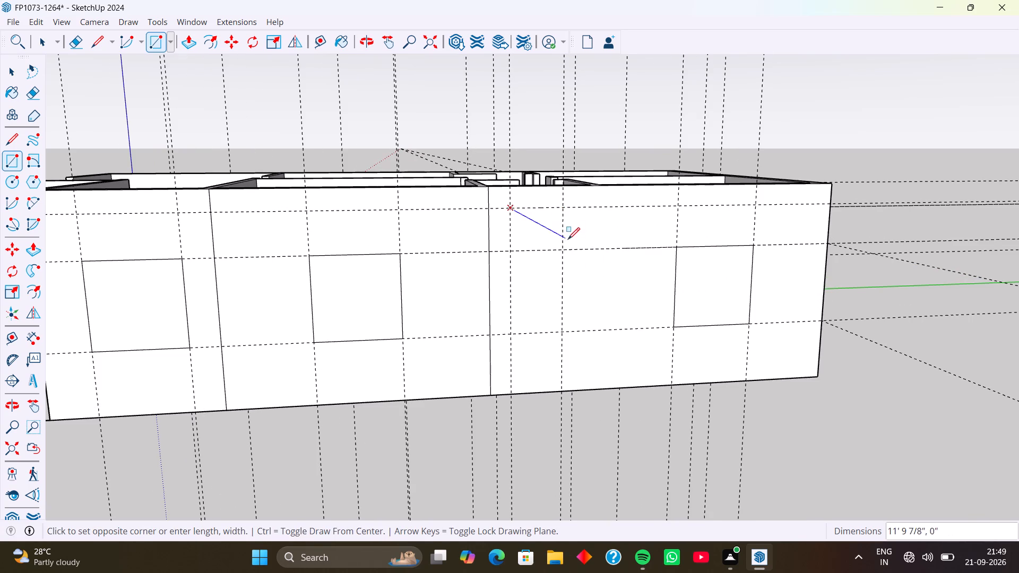
{"action": "left_click", "coordinate": [564, 249]}
Draw a 3' x 4' window rectangle at the guide intersections on the closed short end wall's outside face.
{"action": "scroll", "coordinate": [634, 296], "scroll_direction": "down", "scroll_amount": 5}
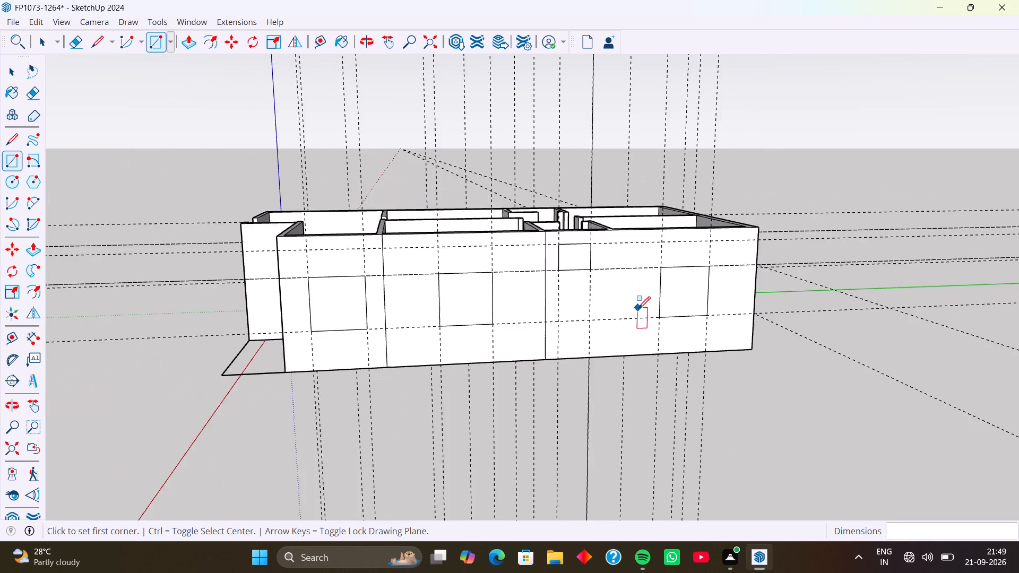
{"action": "scroll", "coordinate": [638, 308], "scroll_direction": "down", "scroll_amount": 2}
{"action": "middle_click_drag", "start_coordinate": [664, 316], "coordinate": [539, 316]}
{"action": "middle_click_drag", "start_coordinate": [686, 319], "coordinate": [555, 329]}
{"action": "middle_click_drag", "start_coordinate": [680, 328], "coordinate": [519, 311]}
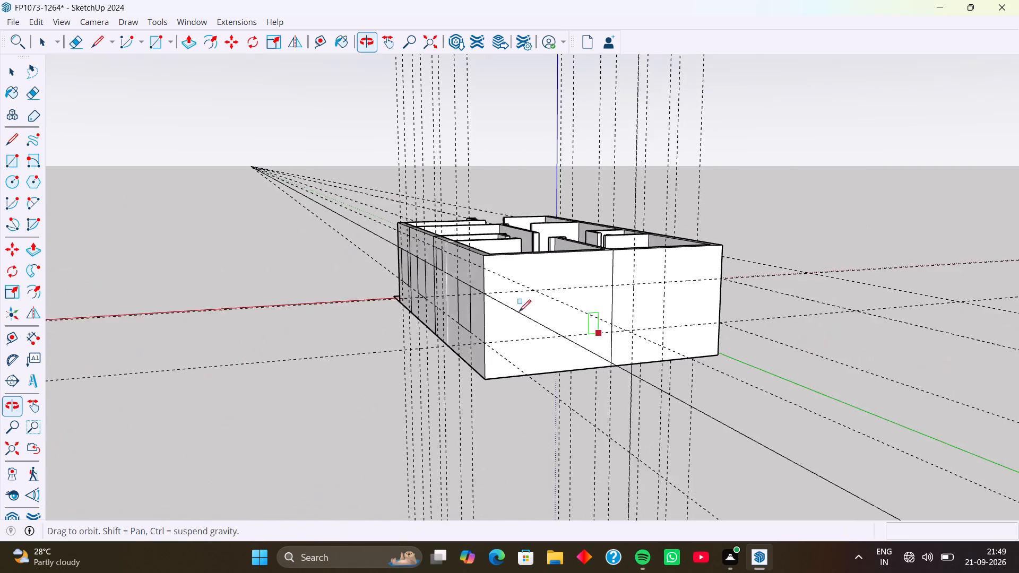
{"action": "middle_click_drag", "start_coordinate": [624, 324], "coordinate": [539, 324]}
{"action": "scroll", "coordinate": [585, 308], "scroll_direction": "up", "scroll_amount": 3}
{"action": "middle_click_drag", "start_coordinate": [588, 306], "coordinate": [593, 337]}
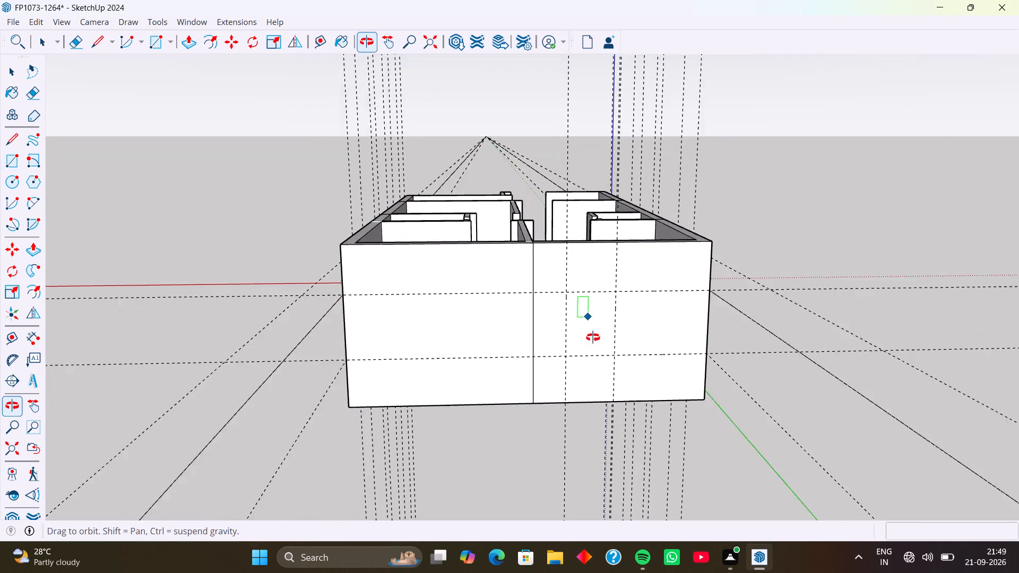
{"action": "middle_click_drag", "start_coordinate": [593, 337], "coordinate": [583, 326]}
{"action": "scroll", "coordinate": [593, 350], "scroll_direction": "up", "scroll_amount": 1}
{"action": "scroll", "coordinate": [565, 310], "scroll_direction": "up", "scroll_amount": 3}
{"action": "left_click", "coordinate": [555, 293]}
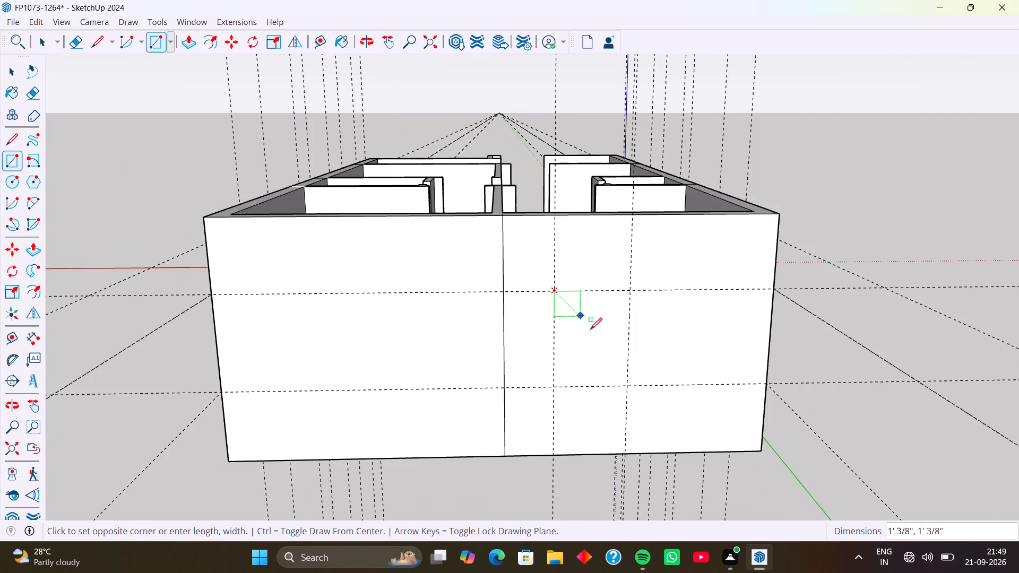
{"action": "left_click", "coordinate": [628, 386]}
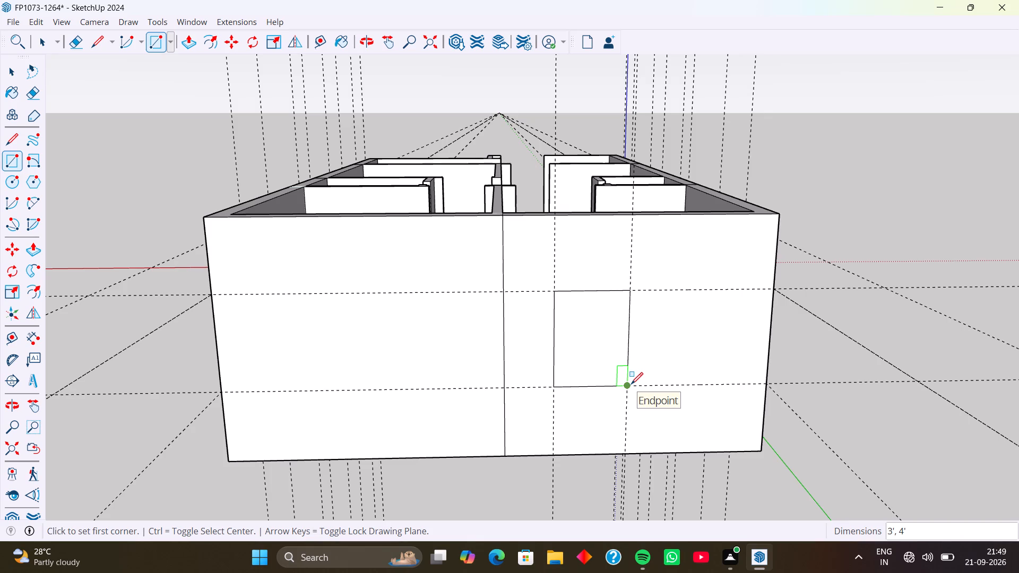
Draw a 4' x 4' window rectangle on the long wall beside the green axis, at the room next to the closed end wall.
{"action": "scroll", "coordinate": [696, 422], "scroll_direction": "down", "scroll_amount": 3}
{"action": "middle_click_drag", "start_coordinate": [742, 420], "coordinate": [512, 432]}
{"action": "middle_click_drag", "start_coordinate": [583, 429], "coordinate": [573, 431]}
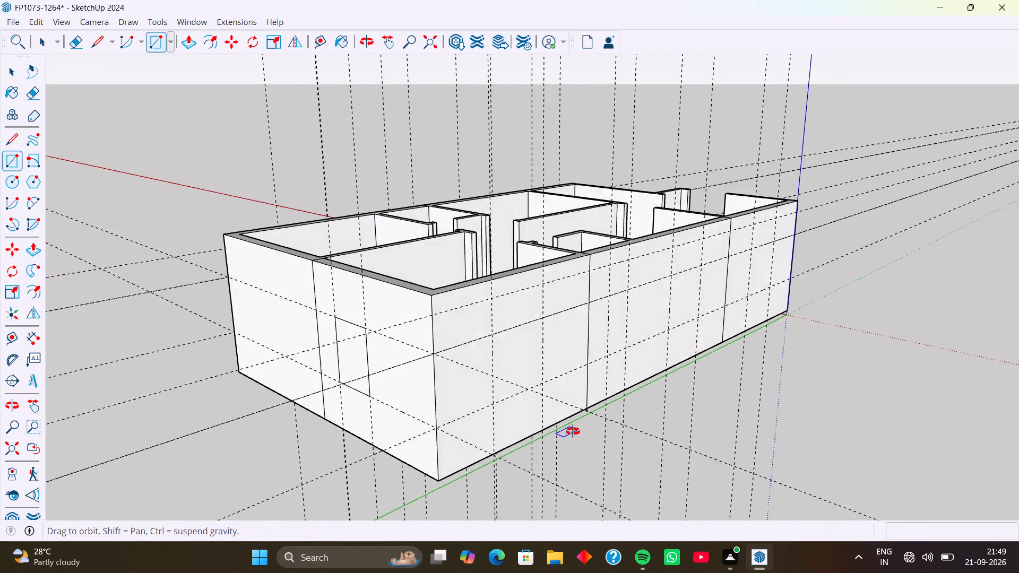
{"action": "middle_click_drag", "start_coordinate": [573, 431], "coordinate": [446, 438]}
{"action": "scroll", "coordinate": [413, 375], "scroll_direction": "up", "scroll_amount": 4}
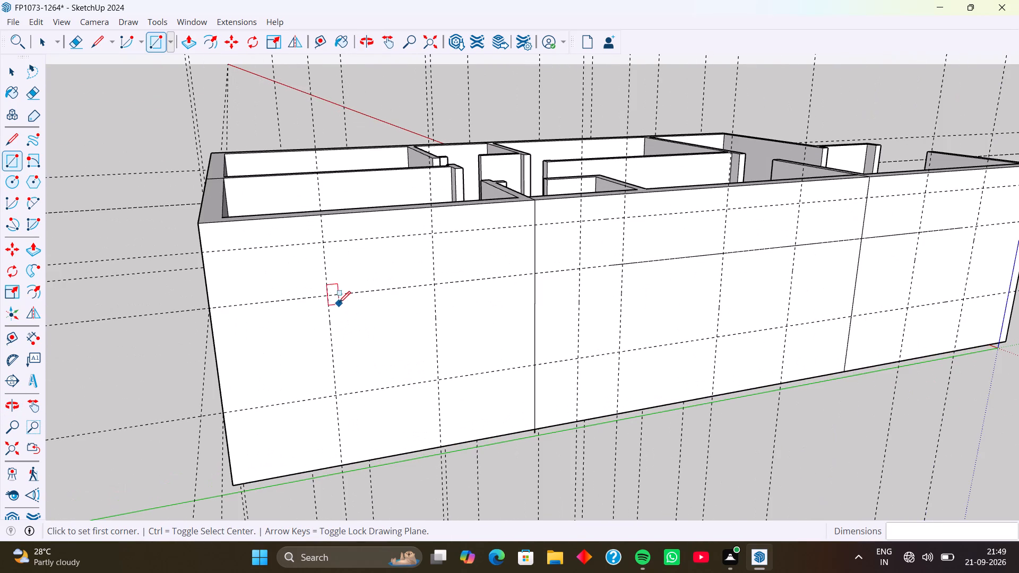
{"action": "left_click", "coordinate": [331, 296]}
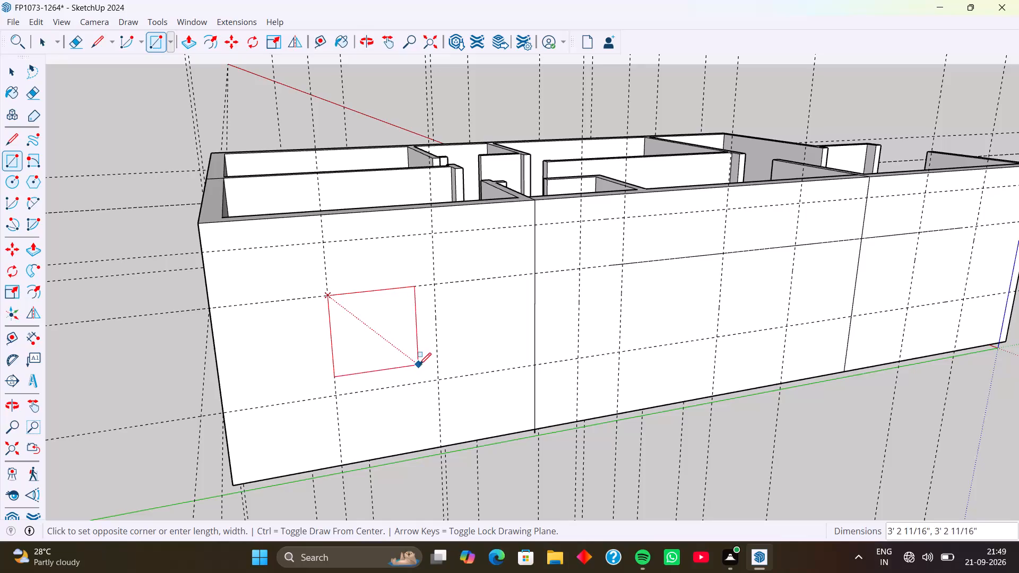
{"action": "left_click", "coordinate": [436, 382]}
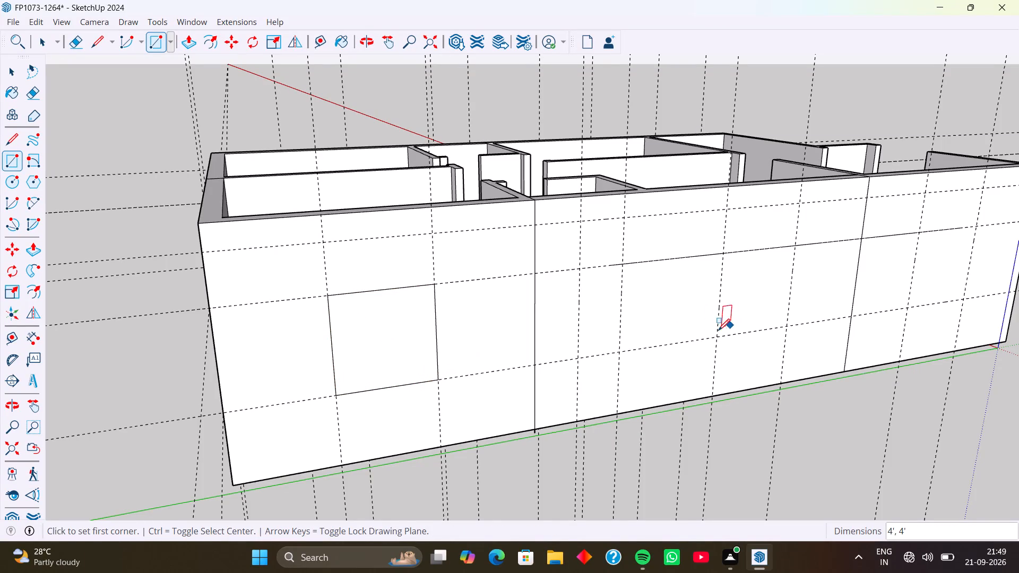
Draw a 2' wide rectangle between the two upper horizontal guides on the green-axis long wall, at the narrow room.
{"action": "middle_click_drag", "start_coordinate": [711, 333], "coordinate": [575, 385]}
{"action": "scroll", "coordinate": [477, 331], "scroll_direction": "up", "scroll_amount": 2}
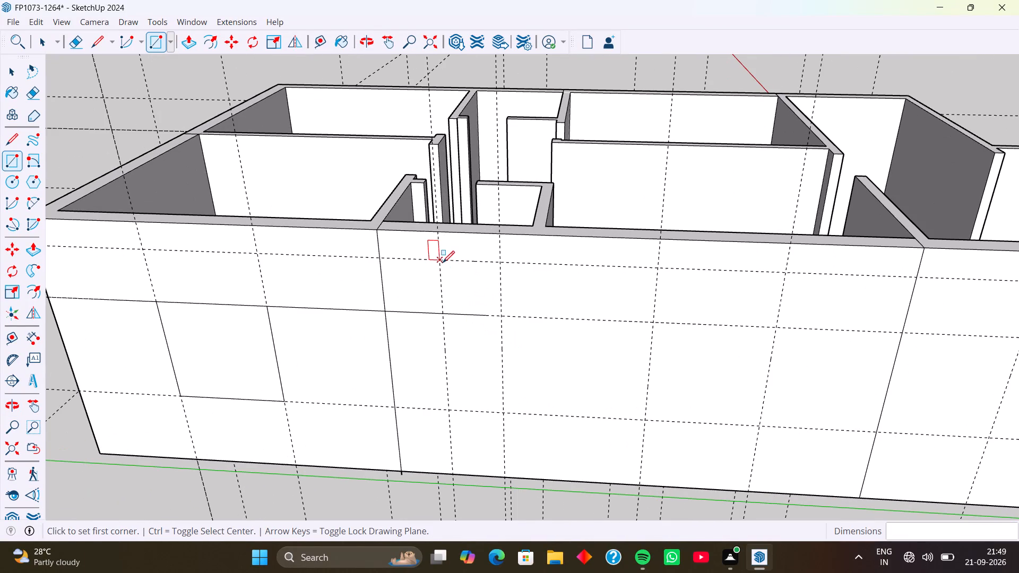
{"action": "left_click", "coordinate": [440, 262]}
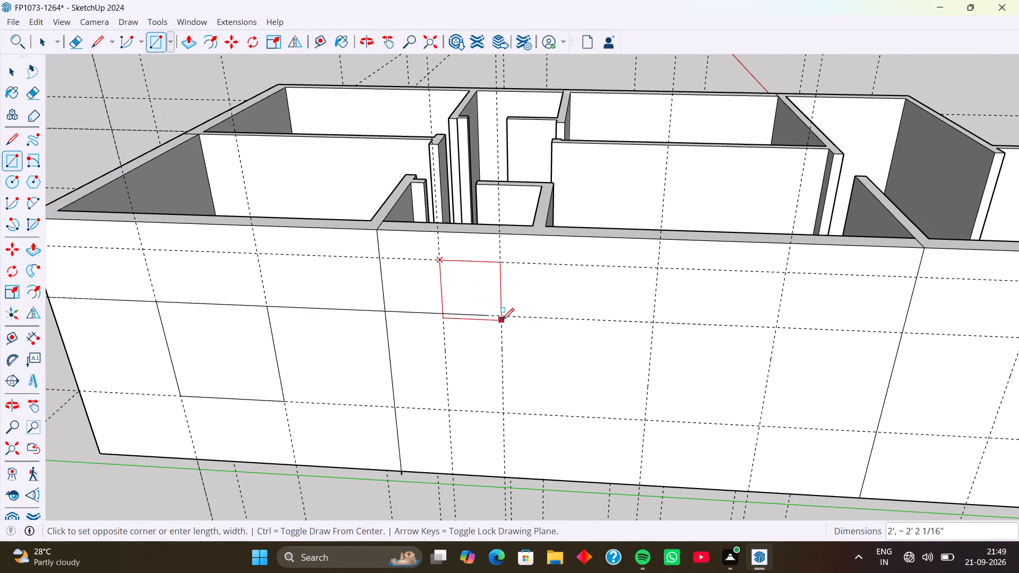
{"action": "left_click", "coordinate": [502, 317]}
Draw 4' x 4' window rectangles at the guide intersections for the remaining two rooms on the green-axis long wall.
{"action": "scroll", "coordinate": [721, 390], "scroll_direction": "down", "scroll_amount": 3}
{"action": "middle_click_drag", "start_coordinate": [724, 410], "coordinate": [723, 379]}
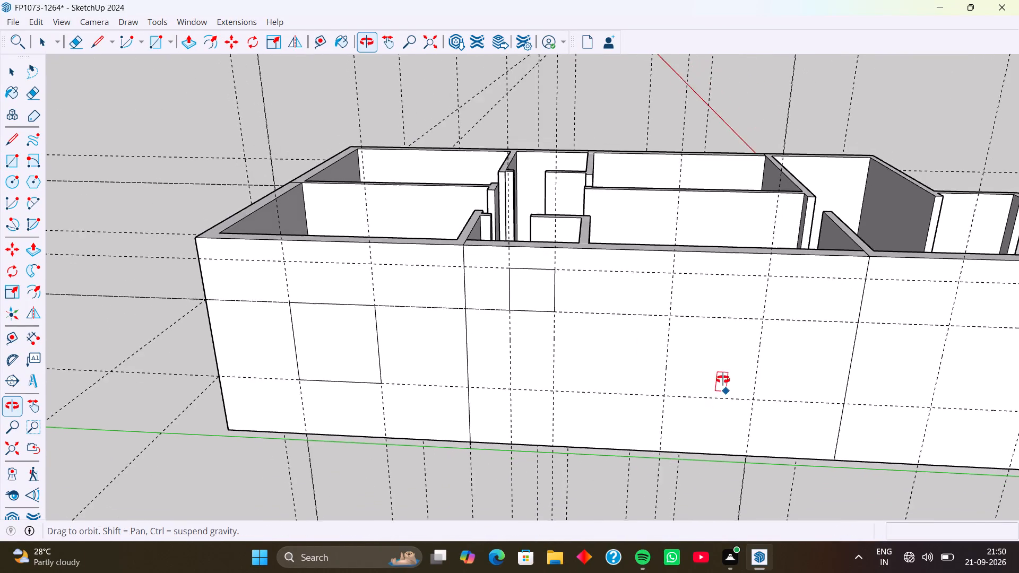
{"action": "middle_click_drag", "start_coordinate": [723, 379], "coordinate": [721, 370]}
{"action": "left_click", "coordinate": [669, 306]}
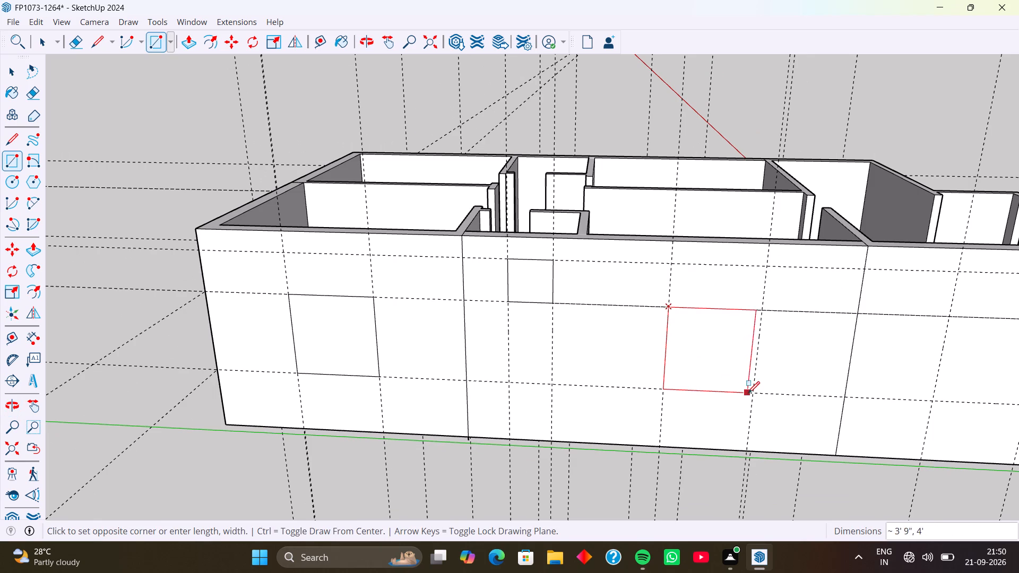
{"action": "left_click", "coordinate": [752, 392]}
{"action": "scroll", "coordinate": [823, 389], "scroll_direction": "down", "scroll_amount": 4}
{"action": "middle_click_drag", "start_coordinate": [865, 386], "coordinate": [830, 364]}
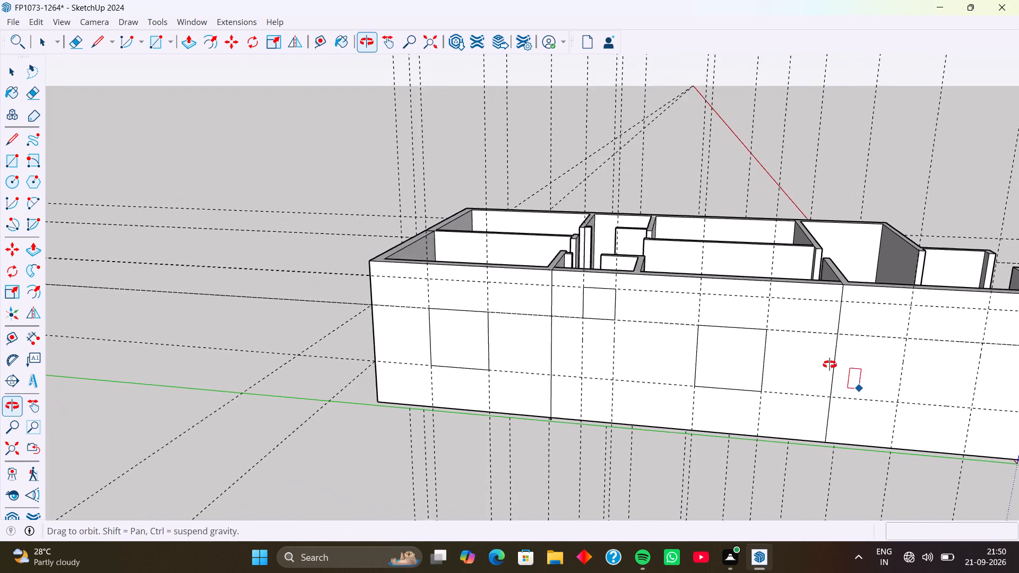
{"action": "middle_click_drag", "start_coordinate": [830, 364], "coordinate": [830, 364]}
{"action": "middle_click_drag", "start_coordinate": [873, 379], "coordinate": [747, 355], "text": "shift"}
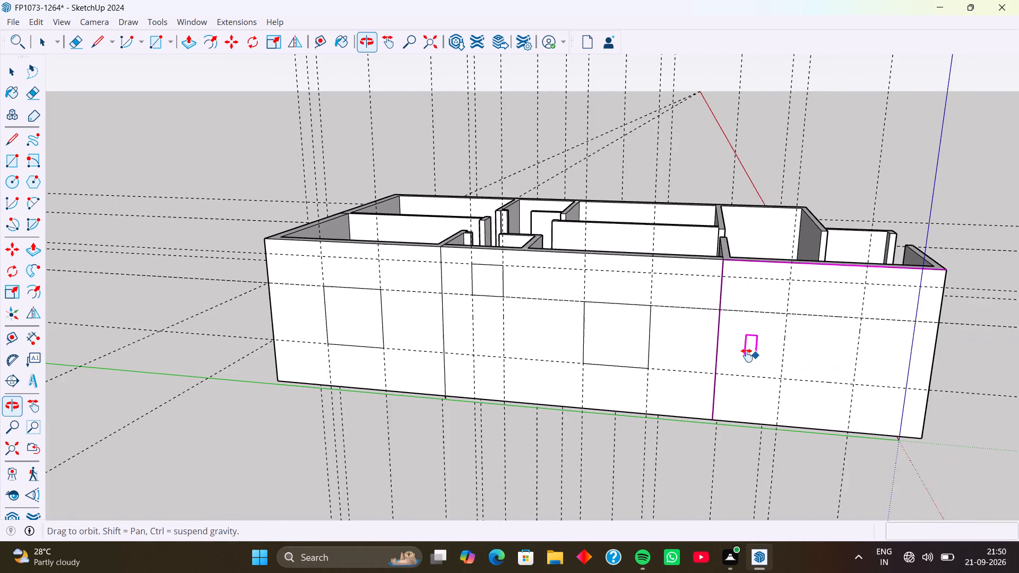
{"action": "middle_click_drag", "start_coordinate": [747, 355], "coordinate": [747, 355], "text": "shift"}
{"action": "left_click", "coordinate": [777, 316]}
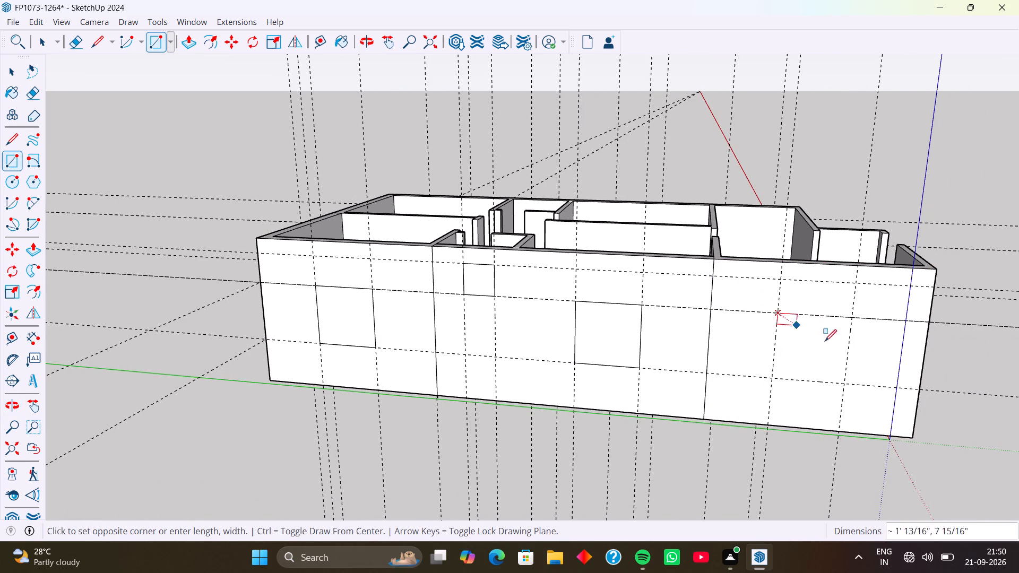
{"action": "left_click", "coordinate": [844, 387]}
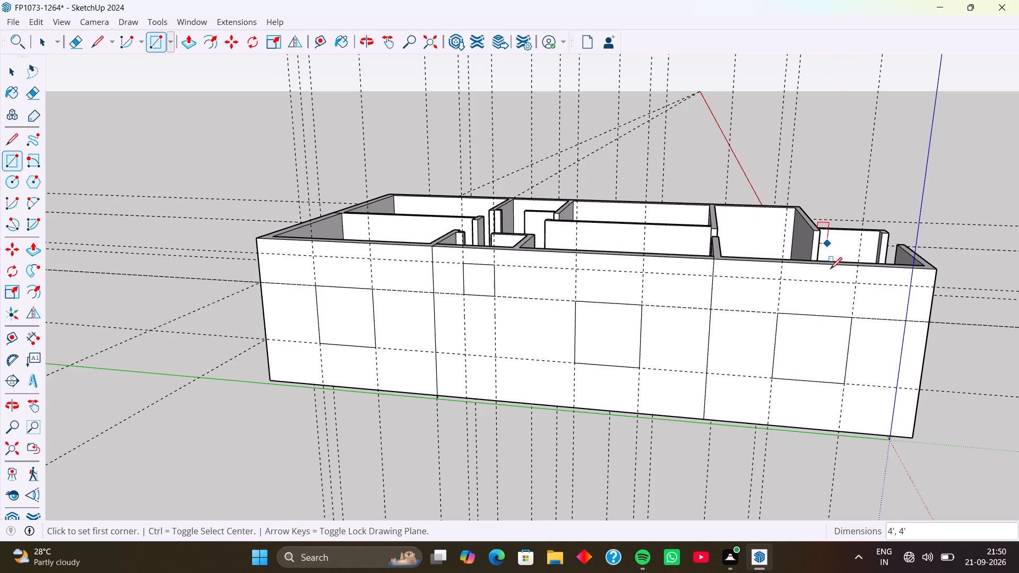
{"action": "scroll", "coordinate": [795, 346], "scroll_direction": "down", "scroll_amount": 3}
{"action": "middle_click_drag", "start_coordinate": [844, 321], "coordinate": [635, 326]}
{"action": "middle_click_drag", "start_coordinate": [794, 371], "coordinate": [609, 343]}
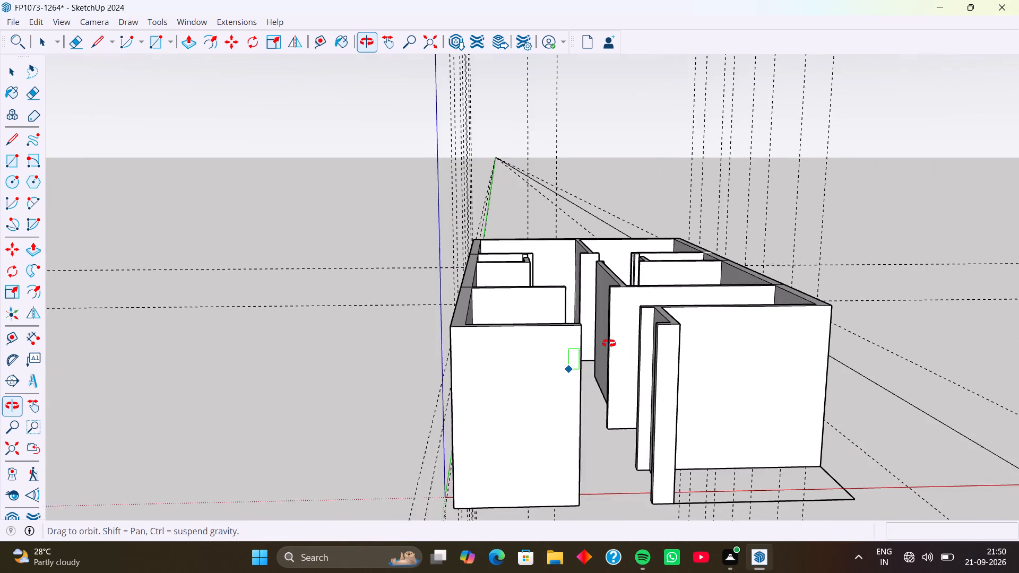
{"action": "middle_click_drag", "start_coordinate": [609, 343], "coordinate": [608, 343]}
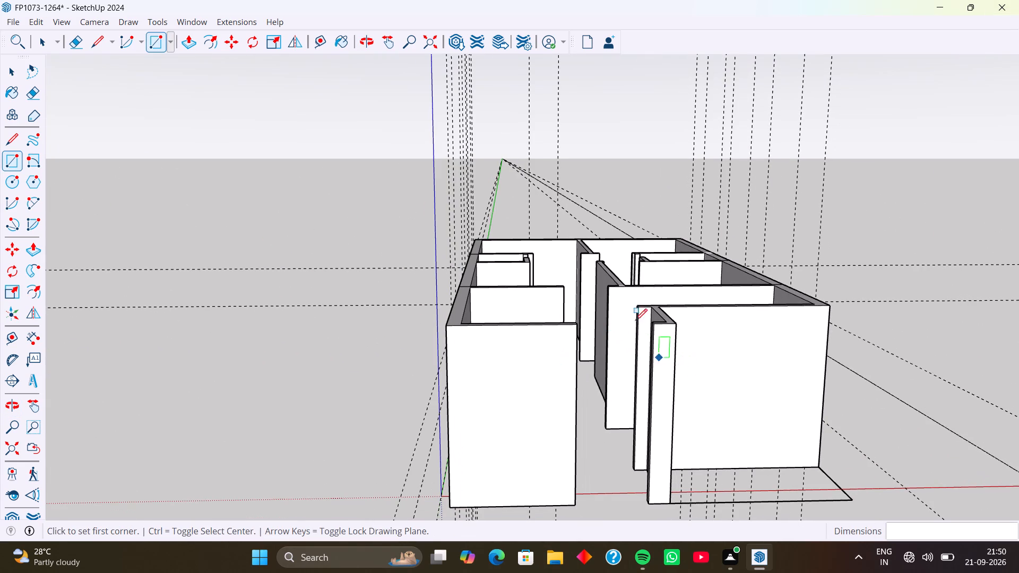
Delete all construction guides from the model.
{"action": "left_click", "coordinate": [41, 15]}
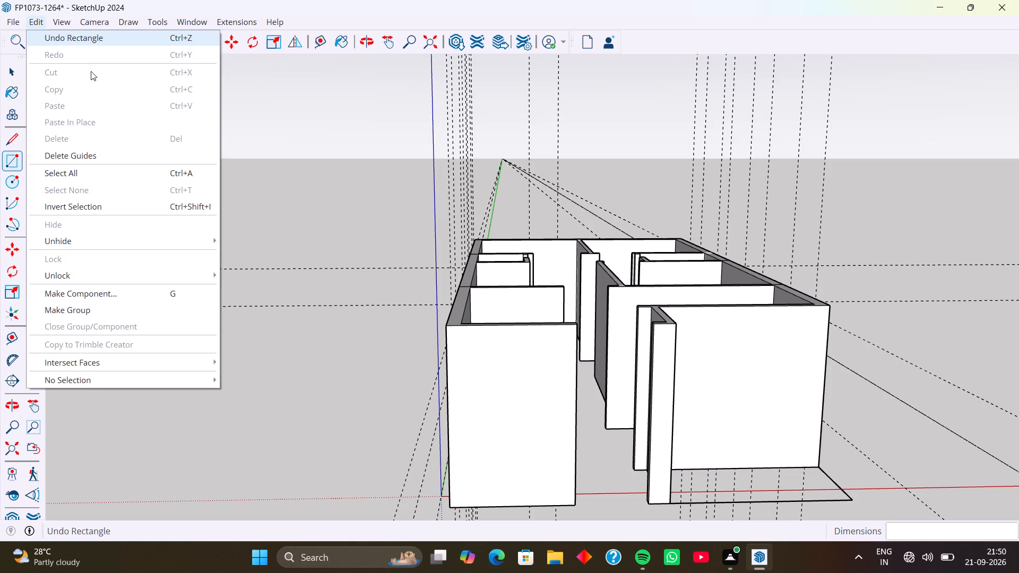
{"action": "left_click", "coordinate": [121, 154]}
Erase the two vertical seam lines on the outside face of the green-axis long wall.
{"action": "middle_click_drag", "start_coordinate": [353, 267], "coordinate": [539, 306]}
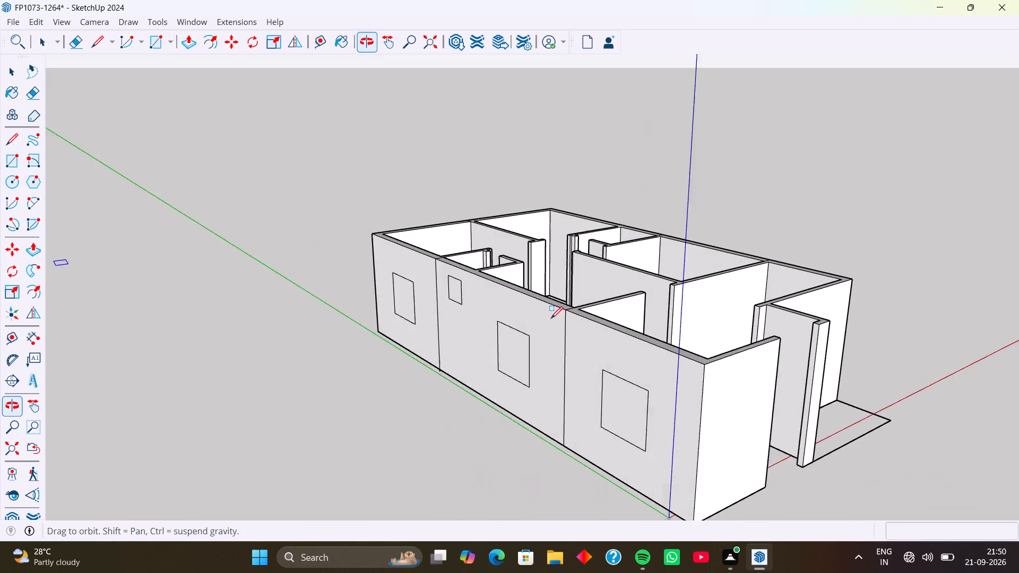
{"action": "middle_click_drag", "start_coordinate": [506, 324], "coordinate": [658, 339]}
{"action": "middle_click_drag", "start_coordinate": [546, 328], "coordinate": [606, 341]}
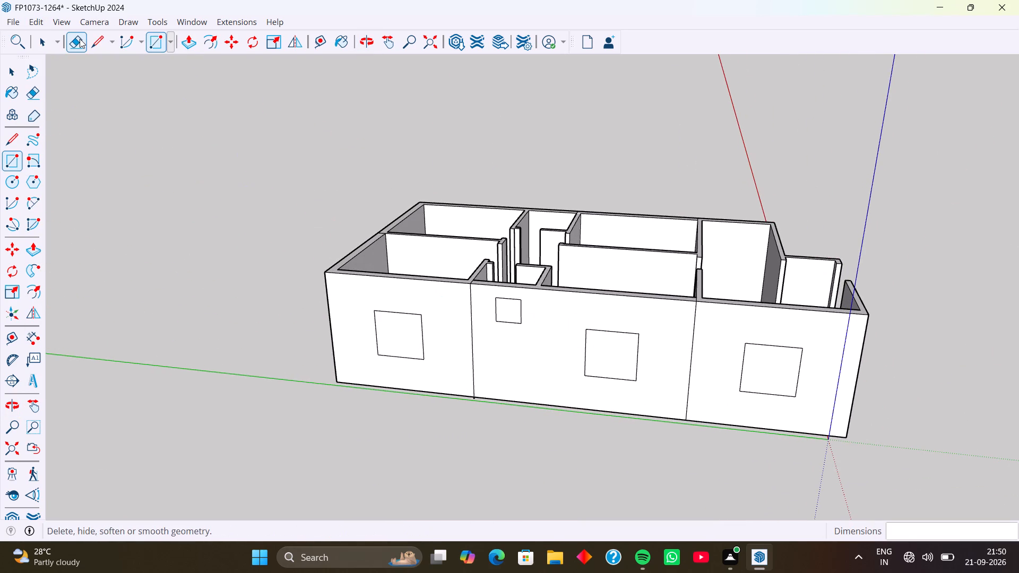
{"action": "left_click", "coordinate": [80, 39]}
{"action": "left_click_drag", "start_coordinate": [493, 367], "coordinate": [455, 366]}
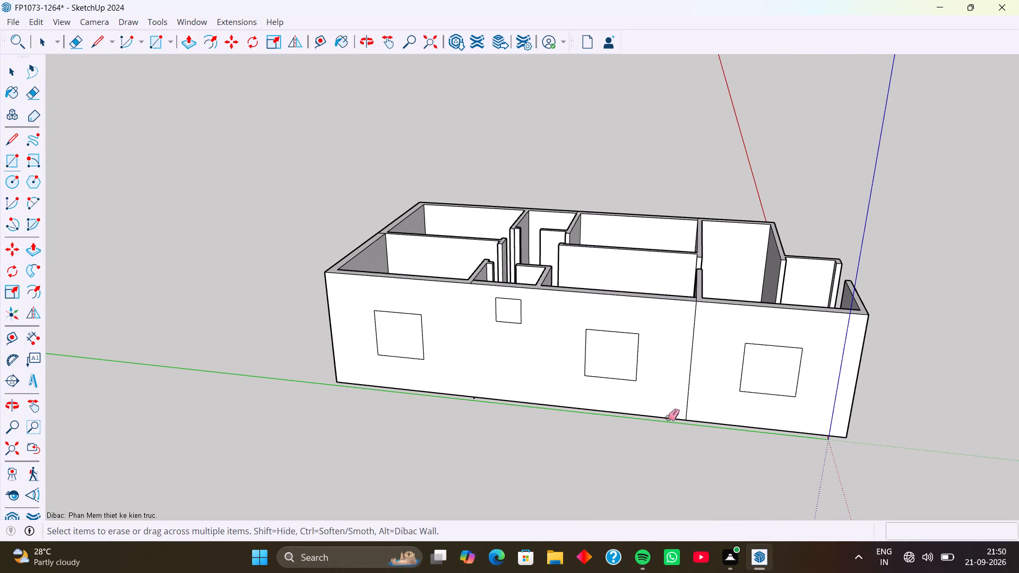
{"action": "left_click_drag", "start_coordinate": [710, 402], "coordinate": [678, 397]}
Erase the leftover edges across the top of the green-axis long wall where the partition walls meet it.
{"action": "scroll", "coordinate": [692, 330], "scroll_direction": "up", "scroll_amount": 3}
{"action": "middle_click_drag", "start_coordinate": [679, 319], "coordinate": [662, 377]}
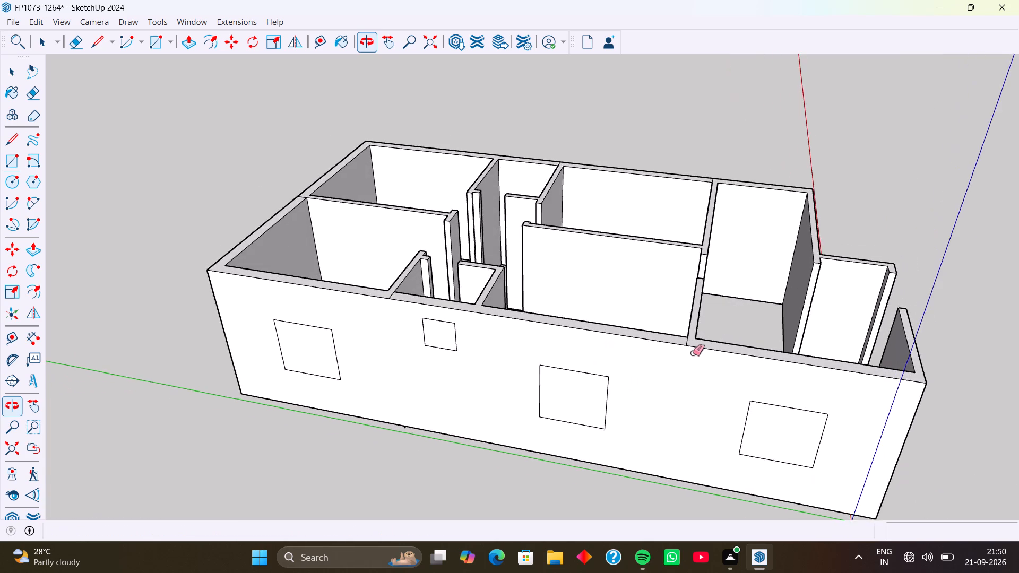
{"action": "scroll", "coordinate": [693, 352], "scroll_direction": "up", "scroll_amount": 12}
{"action": "left_click", "coordinate": [672, 323]}
{"action": "scroll", "coordinate": [584, 319], "scroll_direction": "down", "scroll_amount": 9}
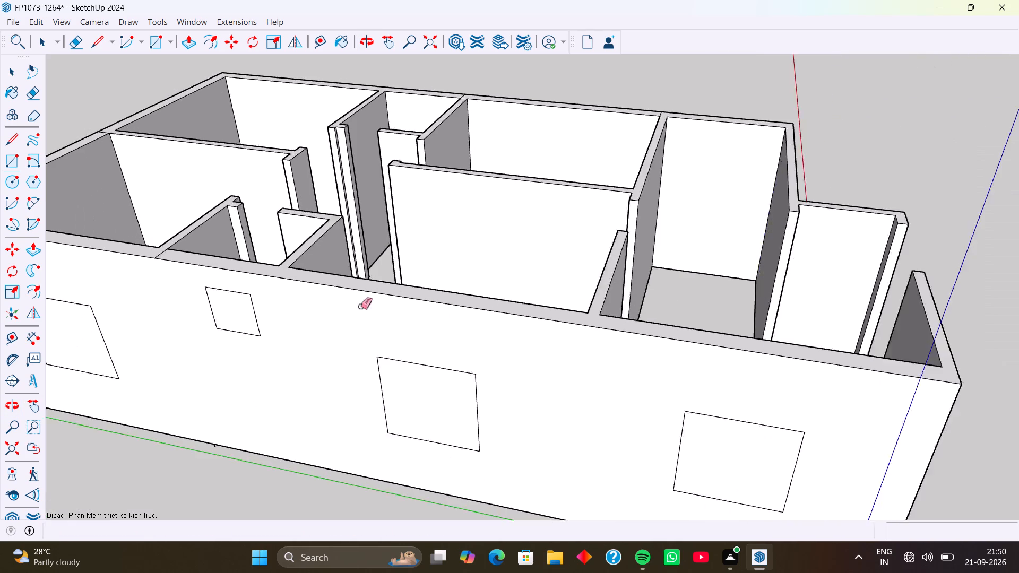
{"action": "scroll", "coordinate": [360, 306], "scroll_direction": "down", "scroll_amount": 2}
{"action": "scroll", "coordinate": [198, 261], "scroll_direction": "up", "scroll_amount": 20}
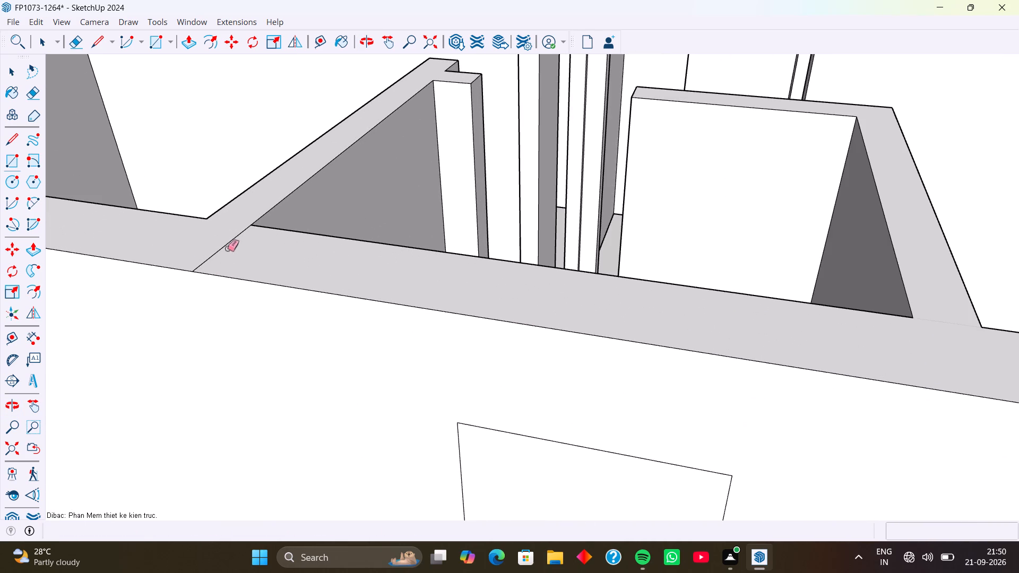
{"action": "left_click", "coordinate": [221, 244]}
{"action": "left_click_drag", "start_coordinate": [229, 246], "coordinate": [215, 244]}
{"action": "scroll", "coordinate": [226, 253], "scroll_direction": "down", "scroll_amount": 8}
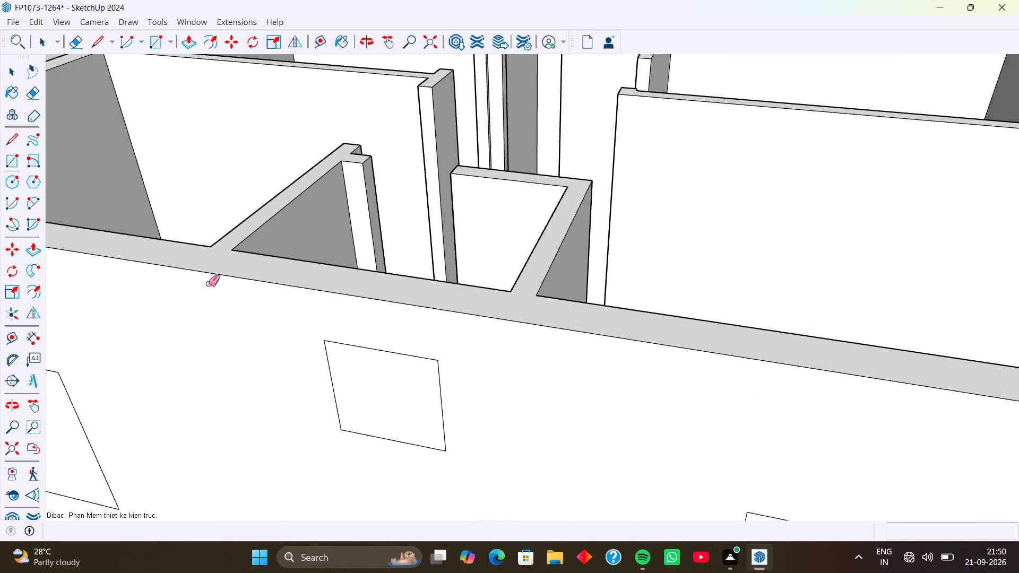
{"action": "scroll", "coordinate": [208, 283], "scroll_direction": "down", "scroll_amount": 19}
Erase the vertical seam on the closed short end wall's outside face and the leftover edge across its top at the partition.
{"action": "middle_click_drag", "start_coordinate": [225, 289], "coordinate": [447, 258]}
{"action": "middle_click_drag", "start_coordinate": [357, 318], "coordinate": [511, 271]}
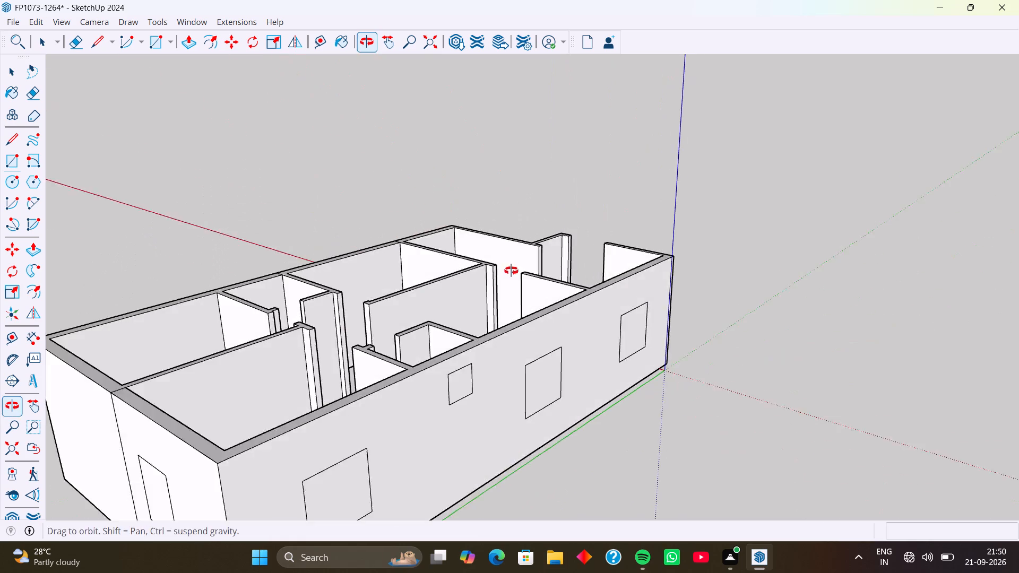
{"action": "middle_click_drag", "start_coordinate": [511, 271], "coordinate": [512, 271]}
{"action": "scroll", "coordinate": [370, 338], "scroll_direction": "down", "scroll_amount": 5}
{"action": "middle_click_drag", "start_coordinate": [325, 376], "coordinate": [435, 369]}
{"action": "scroll", "coordinate": [333, 436], "scroll_direction": "up", "scroll_amount": 9}
{"action": "left_click_drag", "start_coordinate": [315, 402], "coordinate": [246, 394]}
{"action": "scroll", "coordinate": [289, 340], "scroll_direction": "up", "scroll_amount": 12}
{"action": "middle_click_drag", "start_coordinate": [288, 335], "coordinate": [289, 367]}
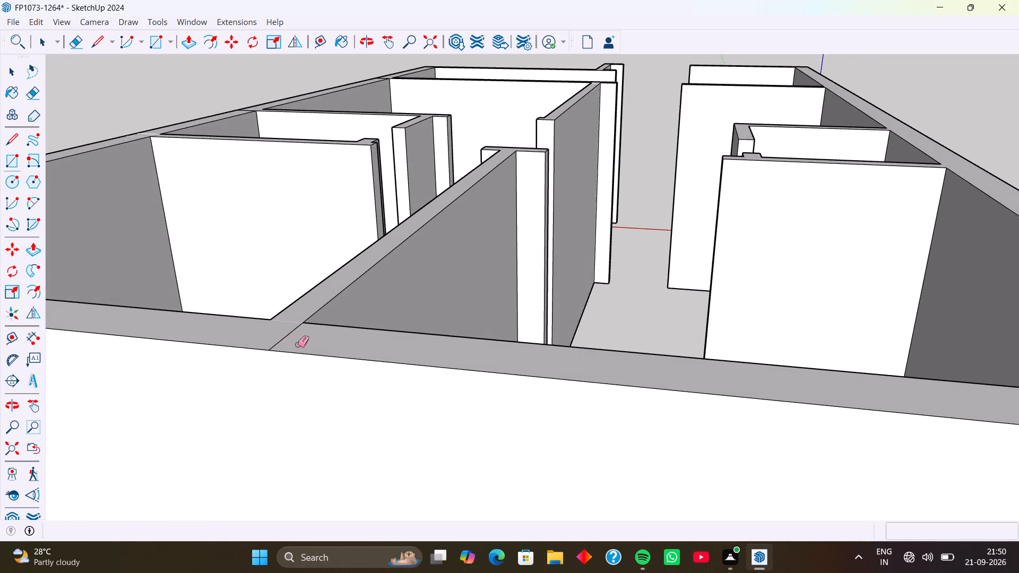
{"action": "scroll", "coordinate": [297, 343], "scroll_direction": "up", "scroll_amount": 5}
{"action": "left_click_drag", "start_coordinate": [273, 323], "coordinate": [300, 337]}
{"action": "scroll", "coordinate": [285, 335], "scroll_direction": "down", "scroll_amount": 20}
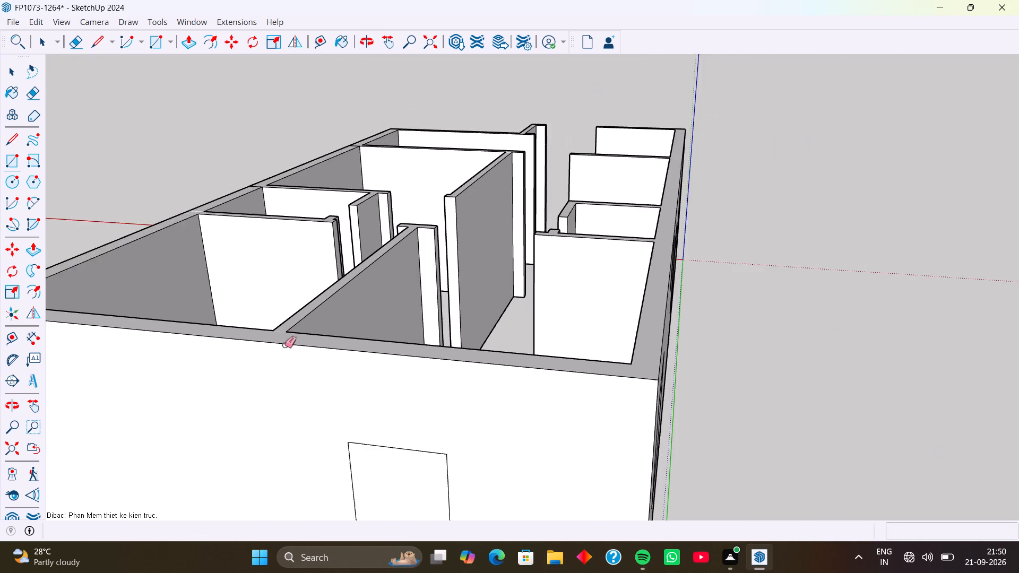
Erase the two vertical seam lines on the outside face of the long wall opposite the green axis.
{"action": "scroll", "coordinate": [284, 345], "scroll_direction": "down", "scroll_amount": 13}
{"action": "scroll", "coordinate": [243, 387], "scroll_direction": "down", "scroll_amount": 4}
{"action": "middle_click_drag", "start_coordinate": [242, 388], "coordinate": [394, 390]}
{"action": "scroll", "coordinate": [394, 390], "scroll_direction": "down", "scroll_amount": 1}
{"action": "middle_click_drag", "start_coordinate": [297, 446], "coordinate": [479, 366]}
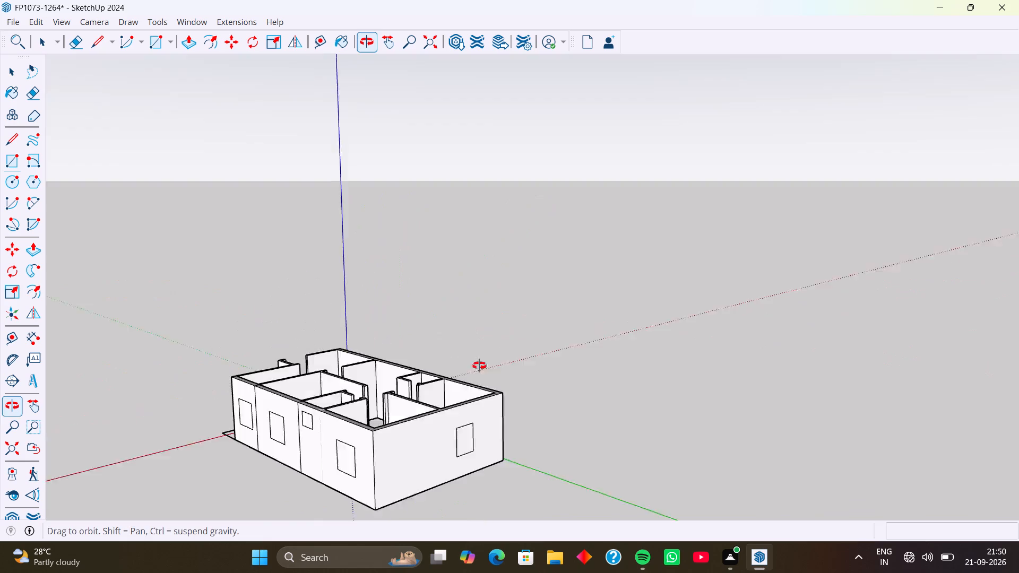
{"action": "middle_click_drag", "start_coordinate": [479, 366], "coordinate": [499, 360]}
{"action": "middle_click_drag", "start_coordinate": [414, 454], "coordinate": [560, 412]}
{"action": "middle_click_drag", "start_coordinate": [425, 439], "coordinate": [462, 428]}
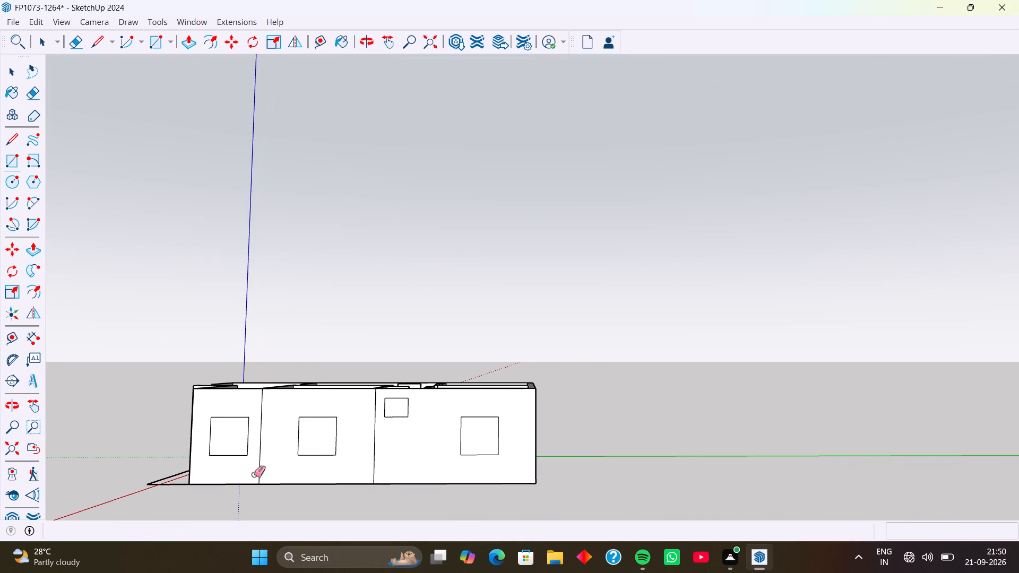
{"action": "left_click_drag", "start_coordinate": [254, 474], "coordinate": [388, 473]}
Erase the leftover edges across the top of the opposite long wall where the partition walls meet it.
{"action": "scroll", "coordinate": [377, 408], "scroll_direction": "up", "scroll_amount": 1}
{"action": "middle_click_drag", "start_coordinate": [376, 409], "coordinate": [371, 447]}
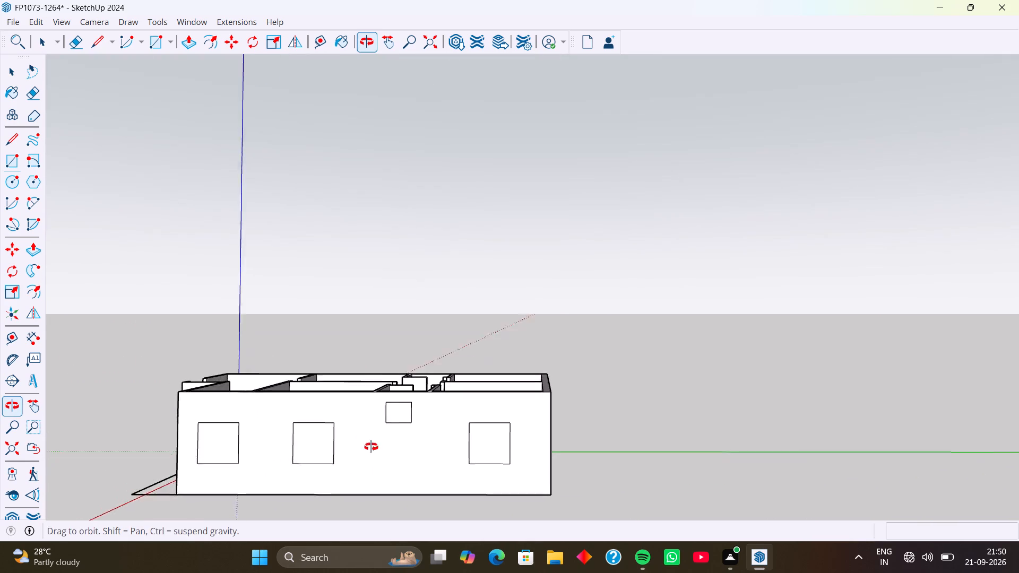
{"action": "middle_click_drag", "start_coordinate": [371, 447], "coordinate": [378, 480]}
{"action": "middle_click_drag", "start_coordinate": [384, 428], "coordinate": [357, 490]}
{"action": "middle_click_drag", "start_coordinate": [374, 419], "coordinate": [357, 499]}
{"action": "scroll", "coordinate": [377, 436], "scroll_direction": "up", "scroll_amount": 11}
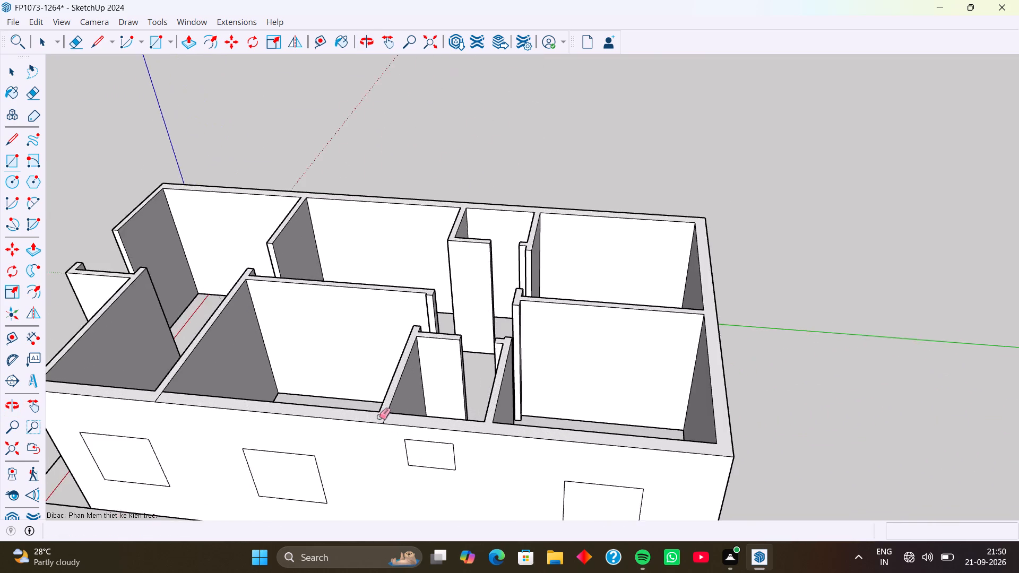
{"action": "scroll", "coordinate": [379, 416], "scroll_direction": "up", "scroll_amount": 15}
{"action": "left_click_drag", "start_coordinate": [403, 415], "coordinate": [352, 409]}
{"action": "scroll", "coordinate": [349, 416], "scroll_direction": "down", "scroll_amount": 11}
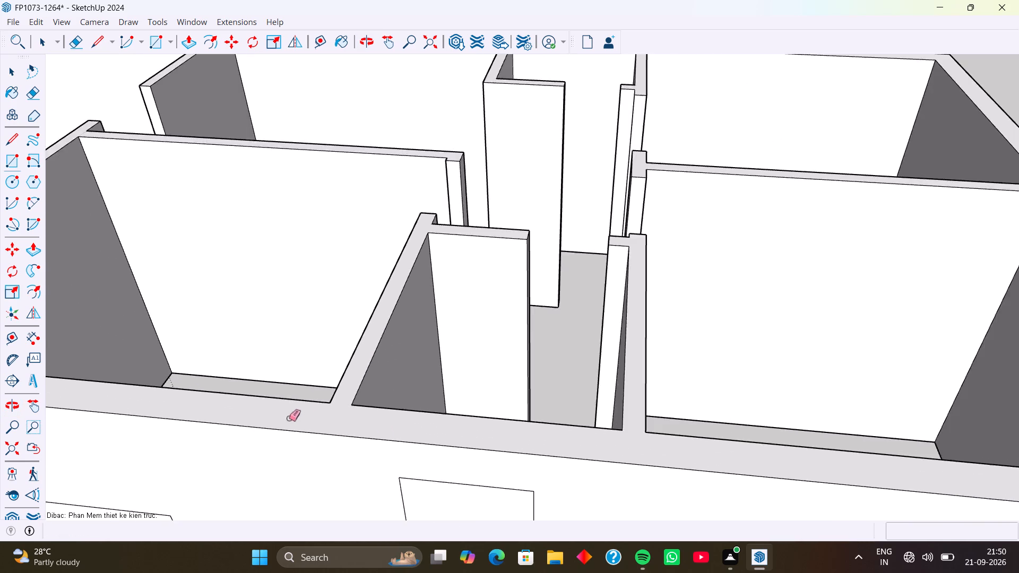
{"action": "scroll", "coordinate": [289, 418], "scroll_direction": "down", "scroll_amount": 20}
{"action": "scroll", "coordinate": [289, 418], "scroll_direction": "down", "scroll_amount": 2}
{"action": "scroll", "coordinate": [560, 332], "scroll_direction": "up", "scroll_amount": 12}
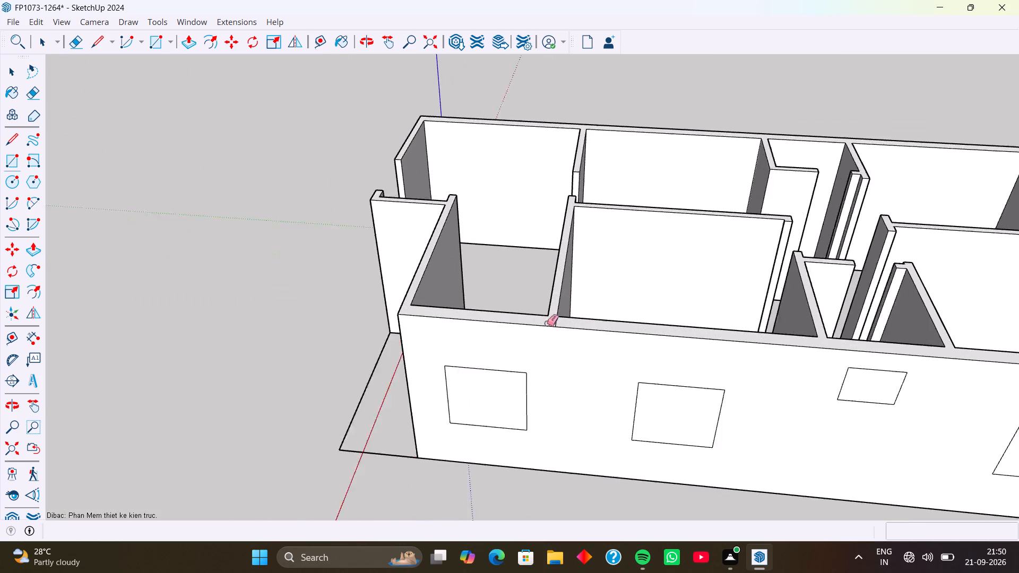
{"action": "scroll", "coordinate": [547, 323], "scroll_direction": "up", "scroll_amount": 20}
{"action": "left_click_drag", "start_coordinate": [575, 296], "coordinate": [587, 300]}
{"action": "scroll", "coordinate": [588, 300], "scroll_direction": "down", "scroll_amount": 5}
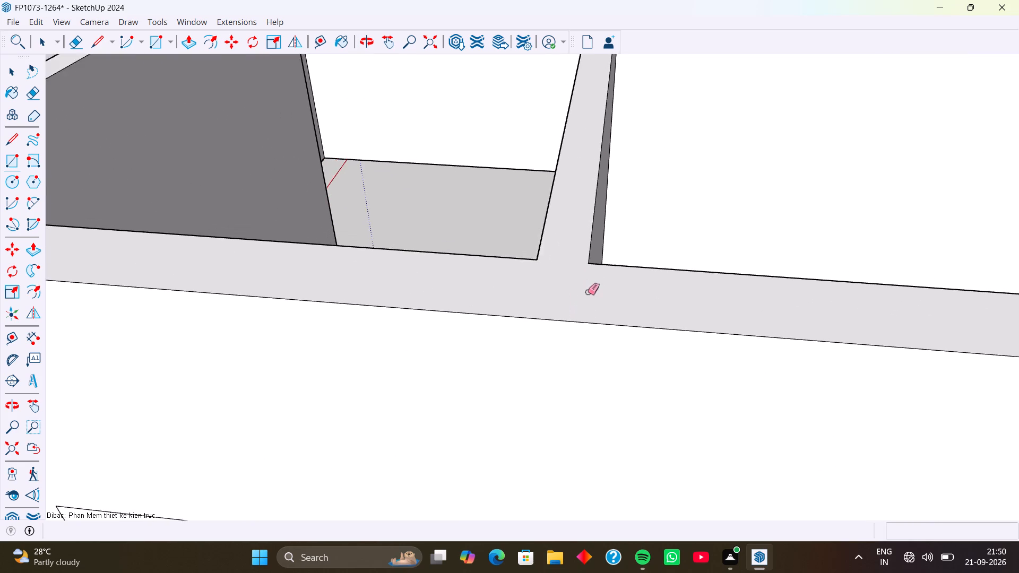
{"action": "scroll", "coordinate": [588, 292], "scroll_direction": "down", "scroll_amount": 5}
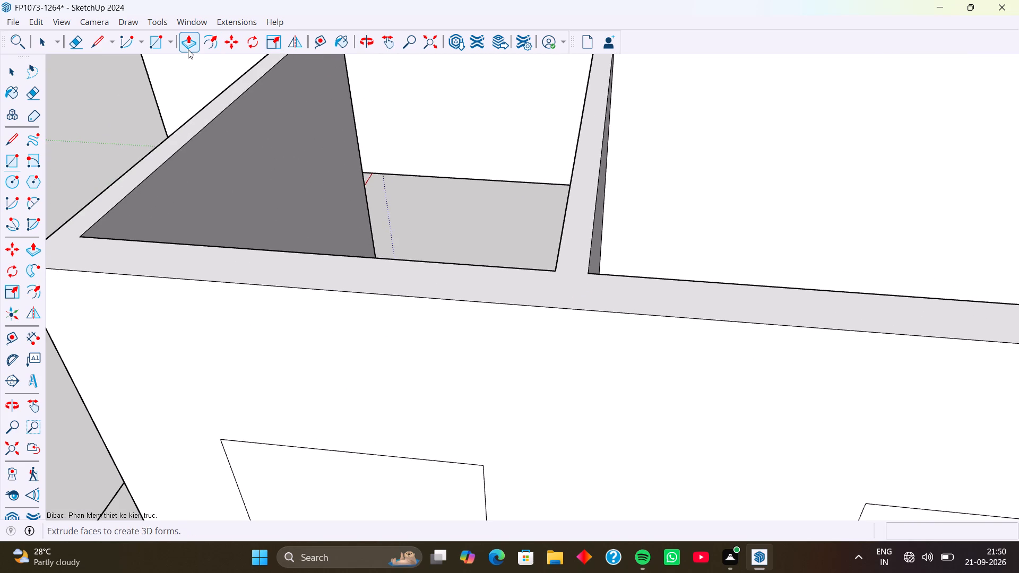
Push the two window rectangles nearest the open end 9" through the long wall opposite the green axis.
{"action": "left_click", "coordinate": [189, 46]}
{"action": "scroll", "coordinate": [488, 192], "scroll_direction": "down", "scroll_amount": 9}
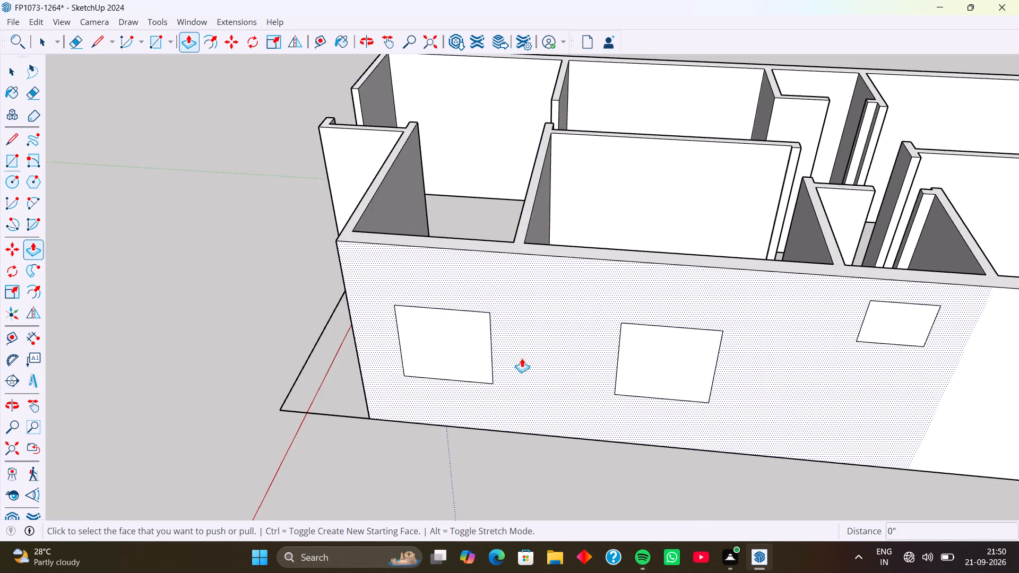
{"action": "middle_click_drag", "start_coordinate": [522, 358], "coordinate": [581, 224]}
{"action": "middle_click_drag", "start_coordinate": [588, 353], "coordinate": [603, 316]}
{"action": "scroll", "coordinate": [505, 241], "scroll_direction": "up", "scroll_amount": 4}
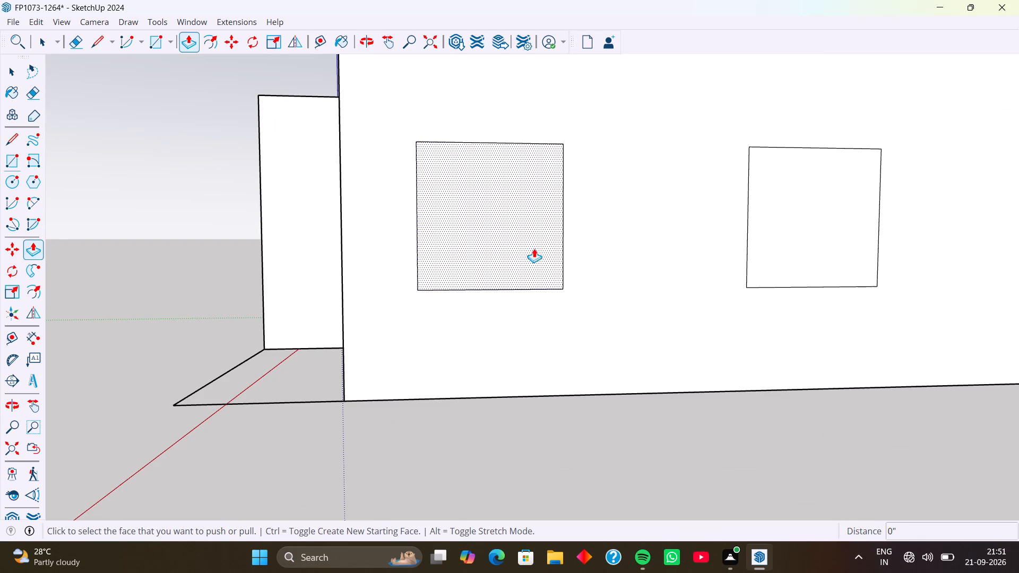
{"action": "left_click", "coordinate": [538, 251]}
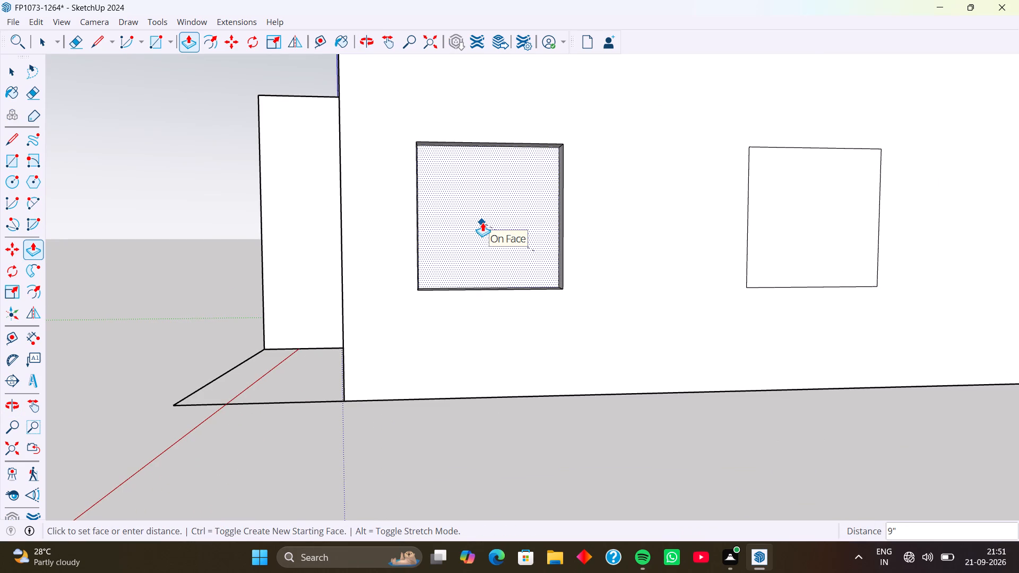
{"action": "left_click", "coordinate": [482, 222]}
{"action": "scroll", "coordinate": [609, 270], "scroll_direction": "down", "scroll_amount": 5}
{"action": "middle_click_drag", "start_coordinate": [624, 280], "coordinate": [543, 332]}
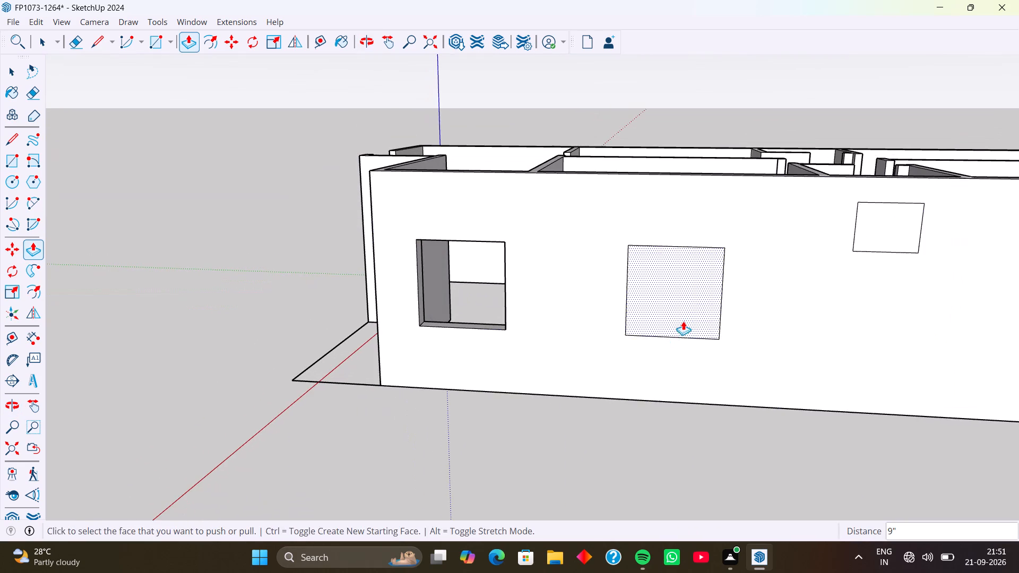
{"action": "middle_click_drag", "start_coordinate": [683, 321], "coordinate": [647, 339]}
{"action": "left_click", "coordinate": [670, 332]}
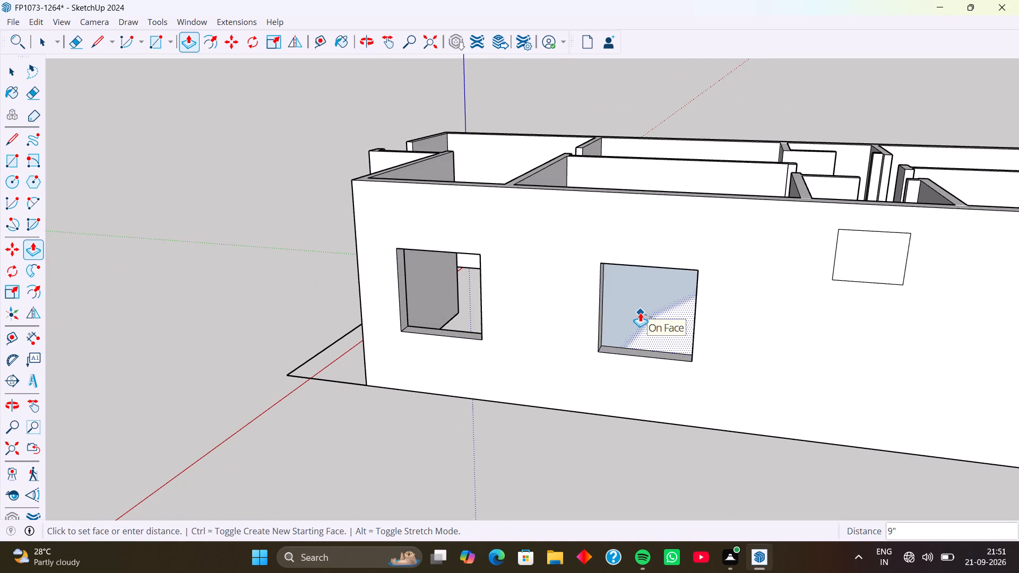
{"action": "left_click", "coordinate": [640, 312]}
Push the small ventilator rectangle 9" through the same long wall to cut its opening.
{"action": "middle_click_drag", "start_coordinate": [771, 316], "coordinate": [752, 370]}
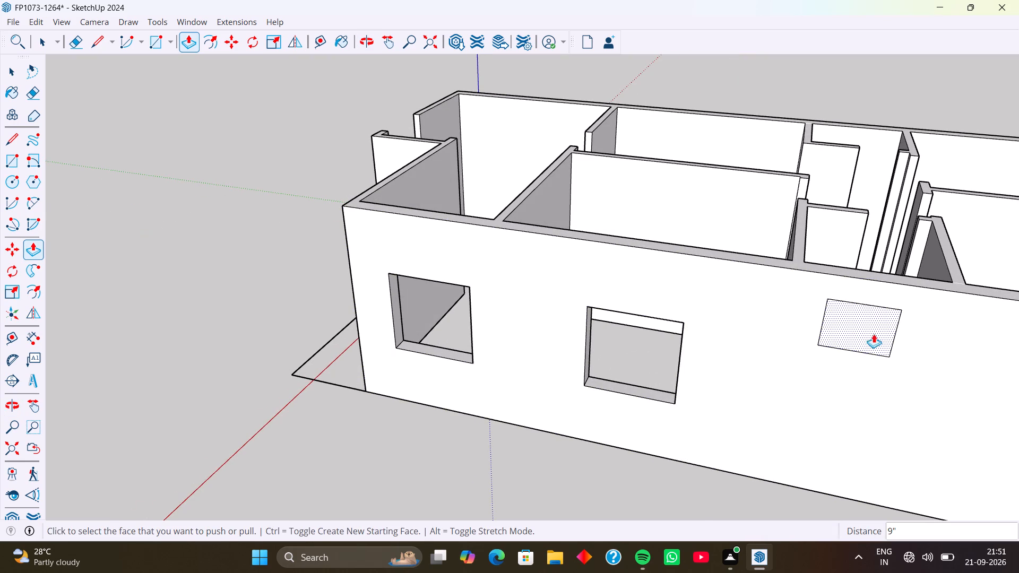
{"action": "left_click", "coordinate": [877, 335]}
{"action": "left_click", "coordinate": [852, 323]}
Push the remaining window rectangle beside the closed end wall 9" through the same long wall.
{"action": "scroll", "coordinate": [803, 315], "scroll_direction": "down", "scroll_amount": 2}
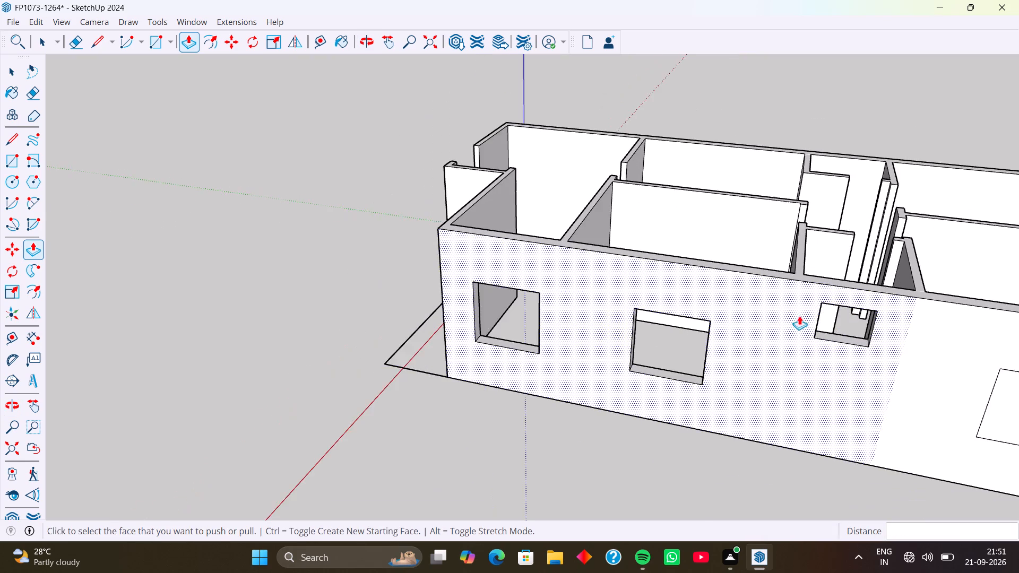
{"action": "scroll", "coordinate": [799, 316], "scroll_direction": "down", "scroll_amount": 13}
{"action": "scroll", "coordinate": [852, 358], "scroll_direction": "up", "scroll_amount": 1}
{"action": "middle_click_drag", "start_coordinate": [842, 354], "coordinate": [788, 290]}
{"action": "scroll", "coordinate": [836, 342], "scroll_direction": "up", "scroll_amount": 5}
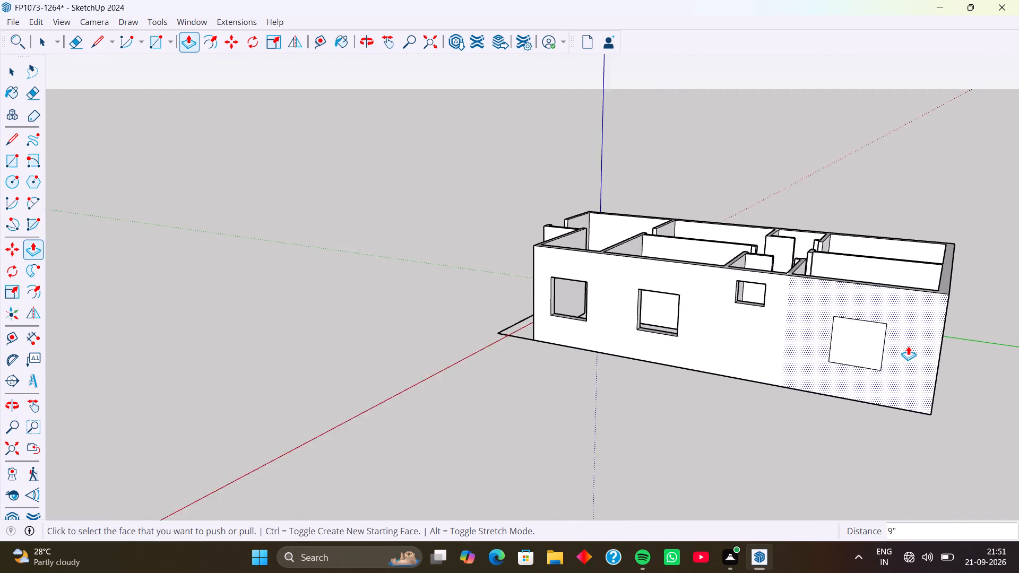
{"action": "scroll", "coordinate": [908, 346], "scroll_direction": "up", "scroll_amount": 8}
{"action": "left_click", "coordinate": [845, 358]}
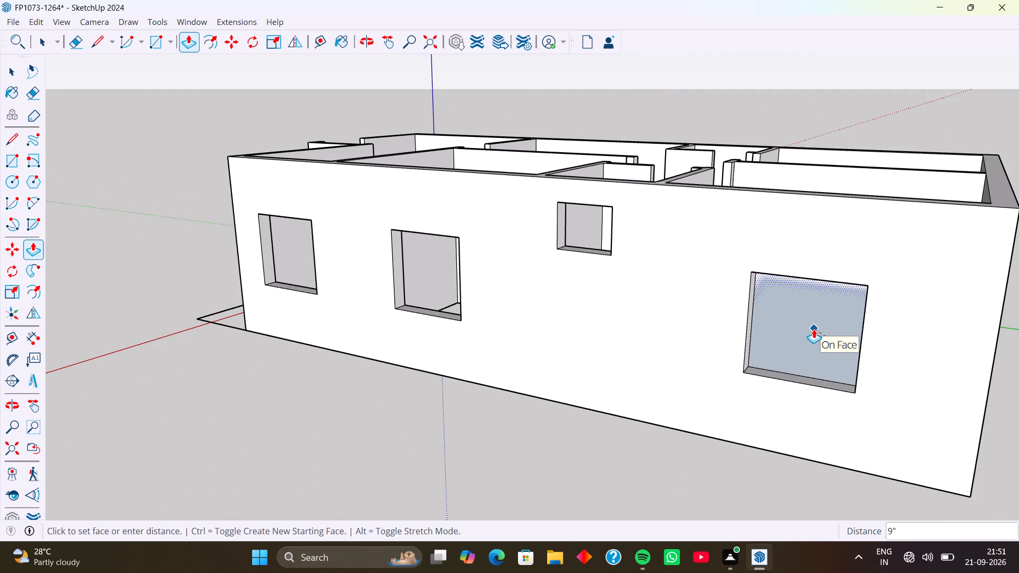
{"action": "left_click", "coordinate": [814, 329]}
Push the window rectangle on the closed short end wall 9" through the wall.
{"action": "scroll", "coordinate": [859, 333], "scroll_direction": "down", "scroll_amount": 11}
{"action": "middle_click_drag", "start_coordinate": [860, 348], "coordinate": [722, 328]}
{"action": "middle_click_drag", "start_coordinate": [876, 383], "coordinate": [836, 383]}
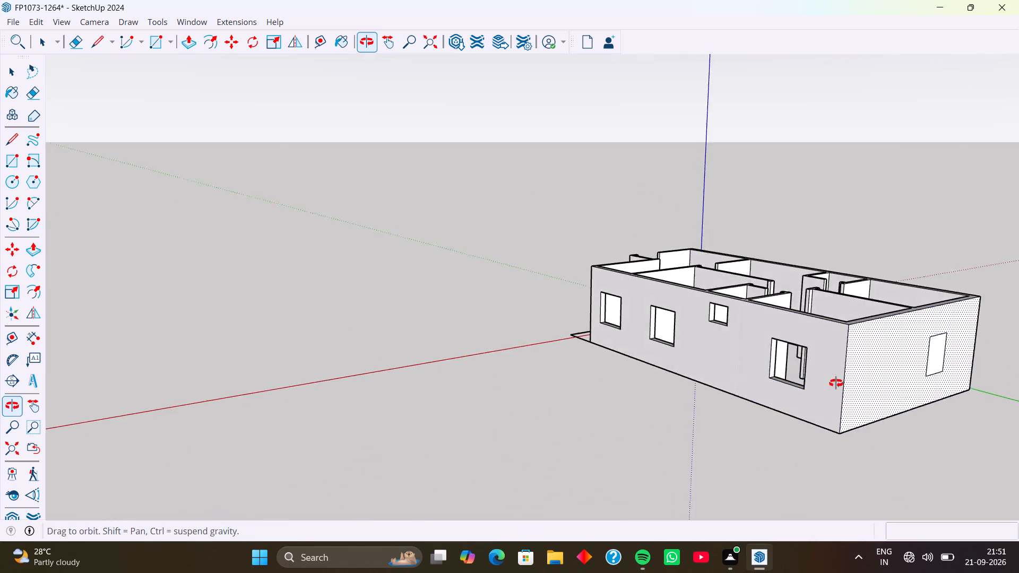
{"action": "middle_click_drag", "start_coordinate": [836, 383], "coordinate": [746, 374]}
{"action": "scroll", "coordinate": [806, 390], "scroll_direction": "down", "scroll_amount": 10}
{"action": "middle_click_drag", "start_coordinate": [800, 410], "coordinate": [733, 411]}
{"action": "scroll", "coordinate": [768, 432], "scroll_direction": "up", "scroll_amount": 5}
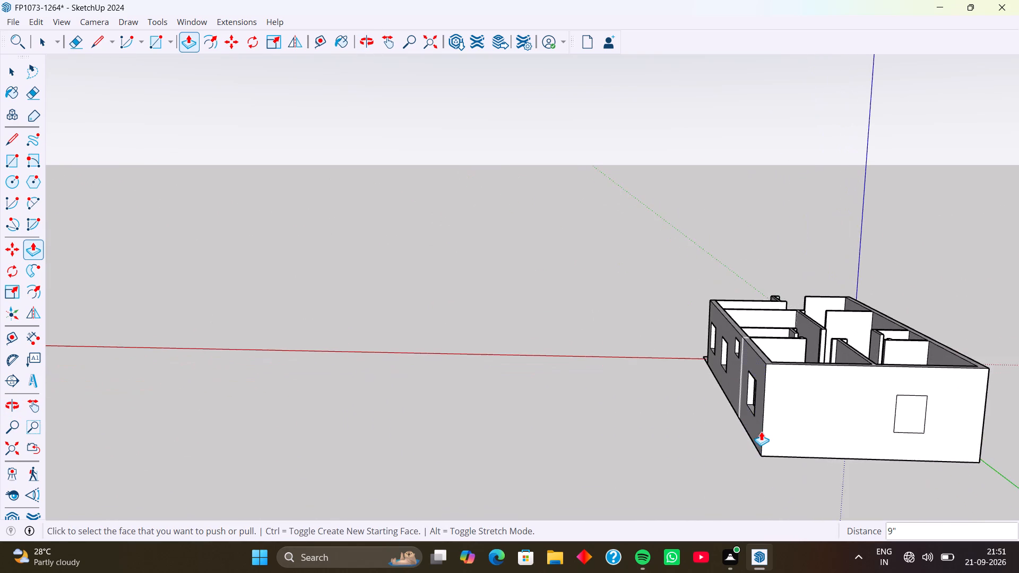
{"action": "scroll", "coordinate": [762, 431], "scroll_direction": "down", "scroll_amount": 20}
{"action": "scroll", "coordinate": [762, 431], "scroll_direction": "down", "scroll_amount": 3}
{"action": "middle_click_drag", "start_coordinate": [783, 446], "coordinate": [735, 446]}
{"action": "scroll", "coordinate": [738, 453], "scroll_direction": "up", "scroll_amount": 2}
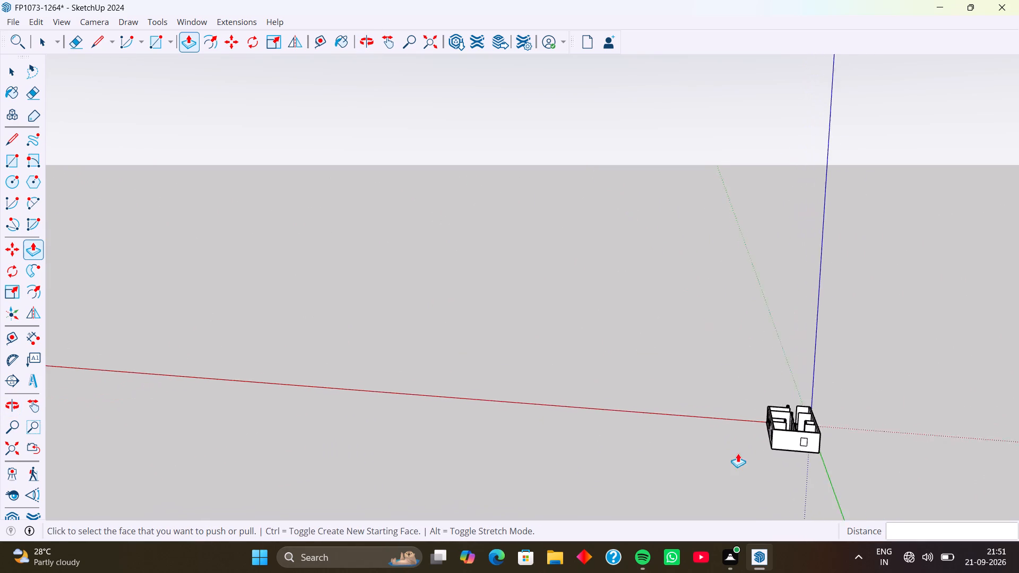
{"action": "scroll", "coordinate": [738, 453], "scroll_direction": "up", "scroll_amount": 20}
{"action": "scroll", "coordinate": [738, 453], "scroll_direction": "up", "scroll_amount": 1}
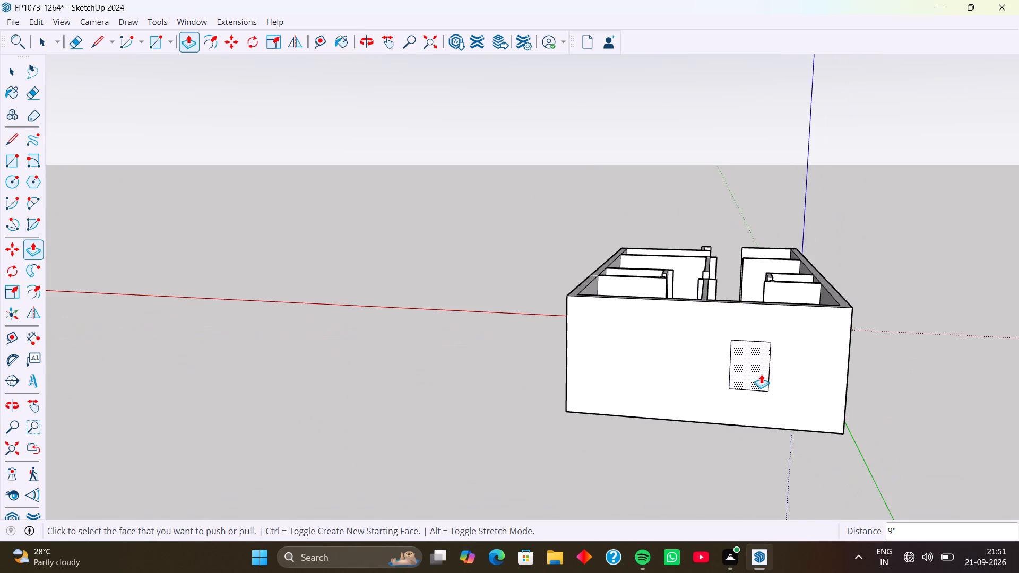
{"action": "left_click", "coordinate": [761, 374]}
{"action": "left_click", "coordinate": [752, 365]}
Push the window rectangle nearest the closed end 9" through the long wall on the green axis.
{"action": "scroll", "coordinate": [818, 380], "scroll_direction": "down", "scroll_amount": 5}
{"action": "middle_click_drag", "start_coordinate": [817, 384], "coordinate": [689, 370]}
{"action": "middle_click_drag", "start_coordinate": [775, 409], "coordinate": [517, 355]}
{"action": "scroll", "coordinate": [686, 424], "scroll_direction": "up", "scroll_amount": 1}
{"action": "middle_click_drag", "start_coordinate": [686, 424], "coordinate": [659, 500]}
{"action": "scroll", "coordinate": [640, 460], "scroll_direction": "up", "scroll_amount": 4}
{"action": "scroll", "coordinate": [649, 443], "scroll_direction": "down", "scroll_amount": 18}
{"action": "middle_click_drag", "start_coordinate": [656, 452], "coordinate": [644, 431]}
{"action": "scroll", "coordinate": [644, 437], "scroll_direction": "up", "scroll_amount": 10}
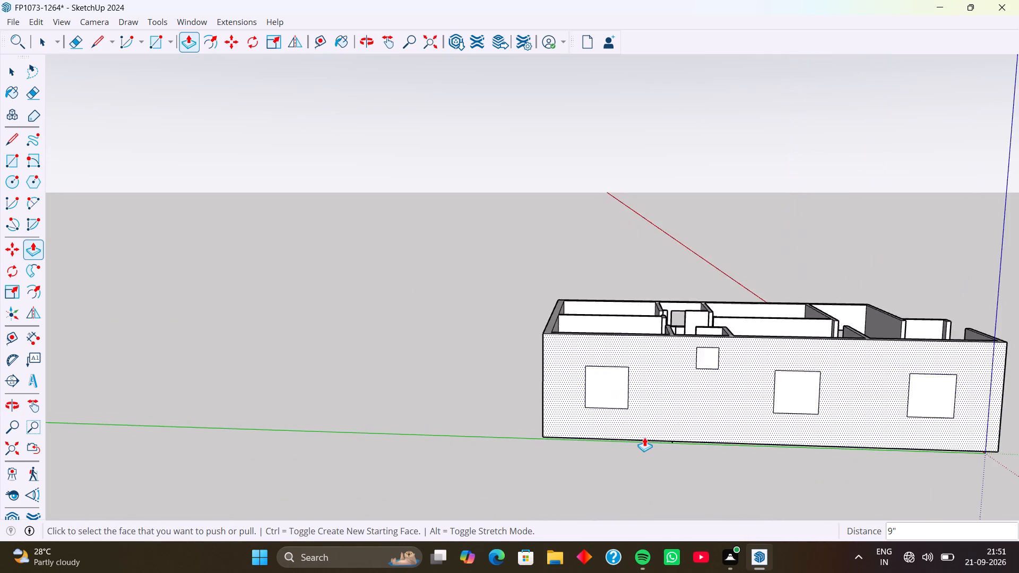
{"action": "scroll", "coordinate": [644, 437], "scroll_direction": "up", "scroll_amount": 3}
{"action": "scroll", "coordinate": [705, 412], "scroll_direction": "up", "scroll_amount": 1}
{"action": "middle_click_drag", "start_coordinate": [705, 412], "coordinate": [723, 242]}
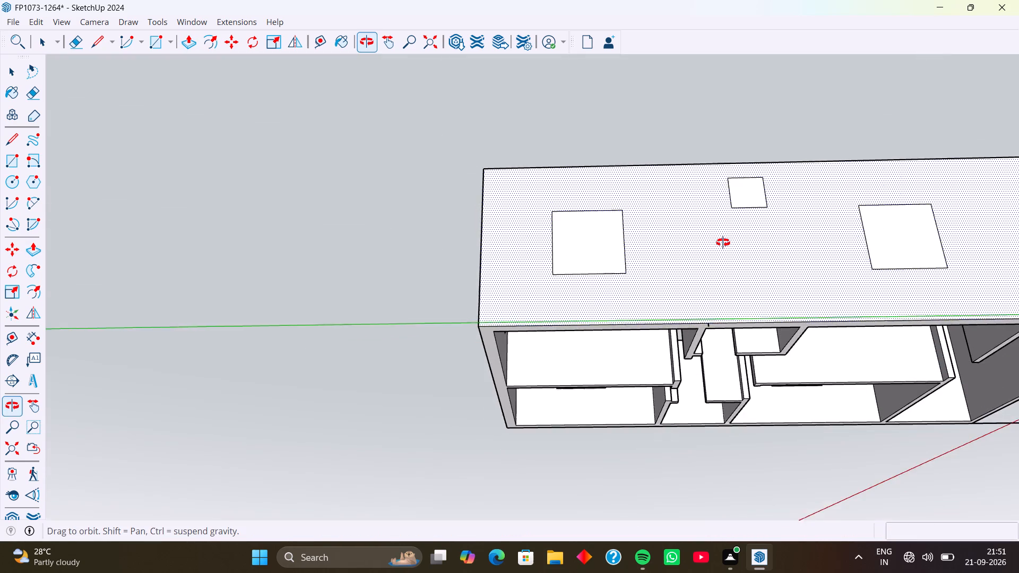
{"action": "middle_click_drag", "start_coordinate": [723, 242], "coordinate": [722, 376]}
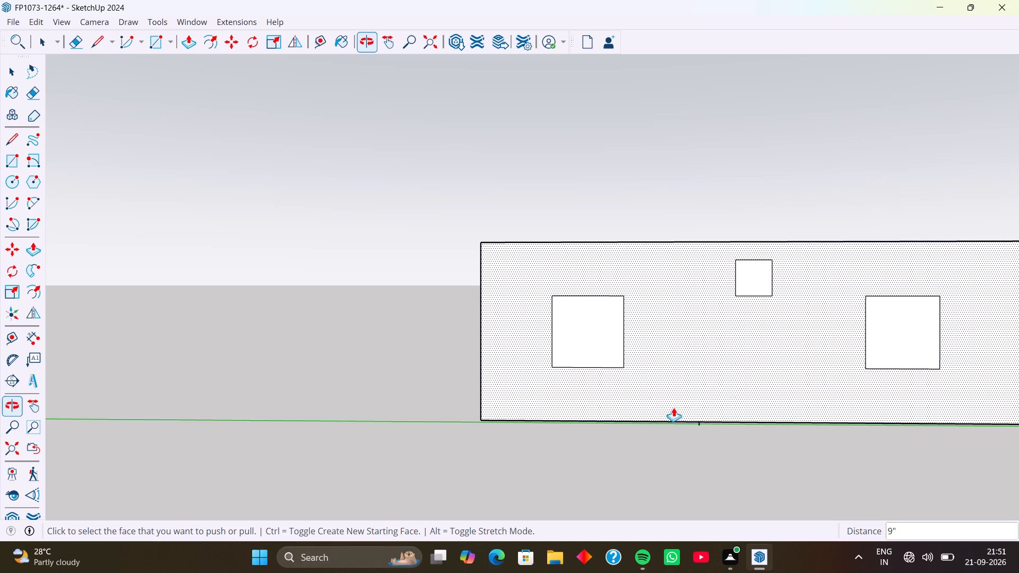
{"action": "scroll", "coordinate": [651, 395], "scroll_direction": "up", "scroll_amount": 2}
{"action": "left_click", "coordinate": [606, 342]}
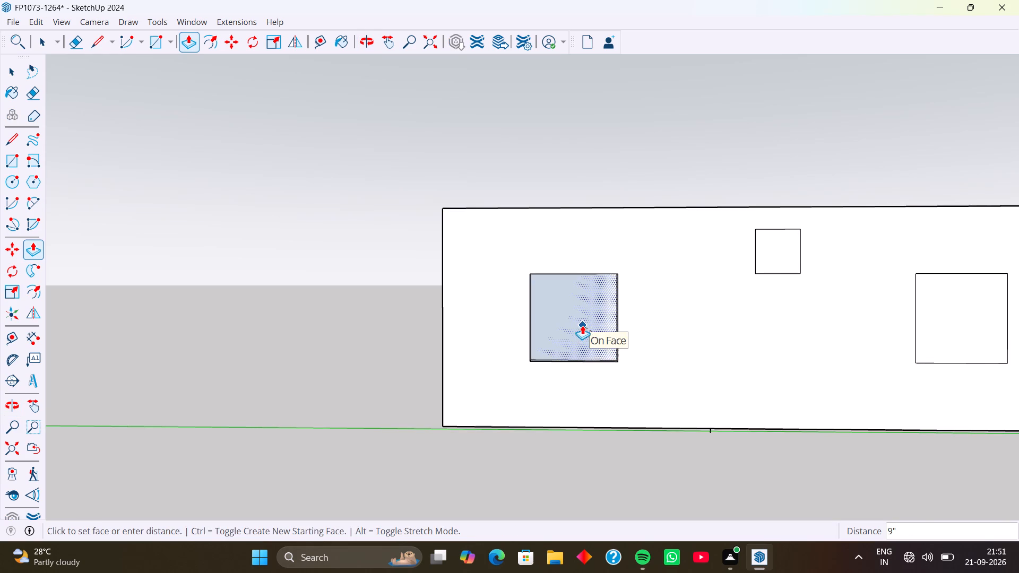
{"action": "left_click_drag", "start_coordinate": [582, 325], "coordinate": [602, 332]}
Push the small ventilator rectangle 9" through the long wall on the green axis to cut its opening.
{"action": "middle_click_drag", "start_coordinate": [739, 360], "coordinate": [709, 453]}
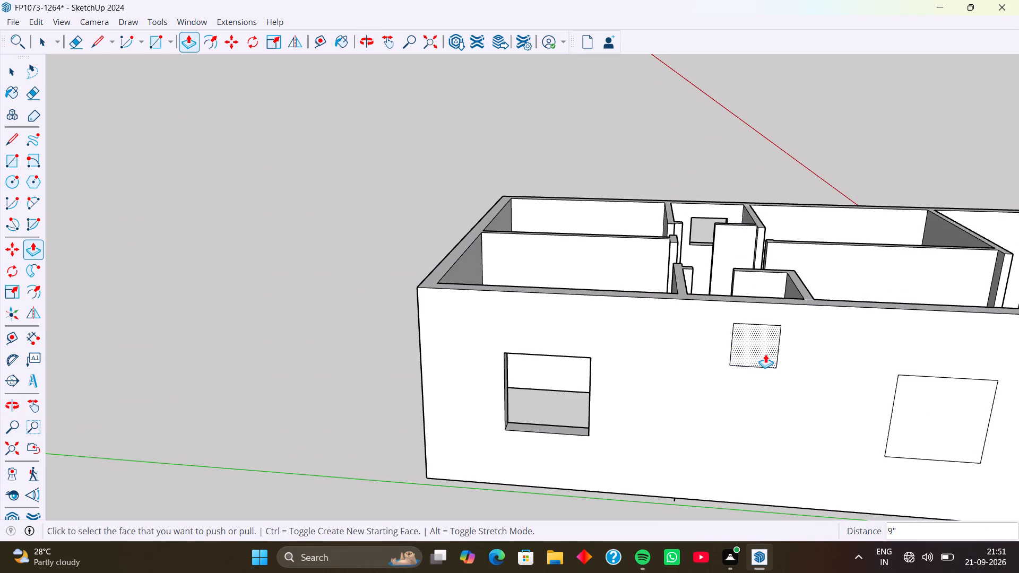
{"action": "left_click", "coordinate": [765, 354]}
{"action": "left_click", "coordinate": [751, 343]}
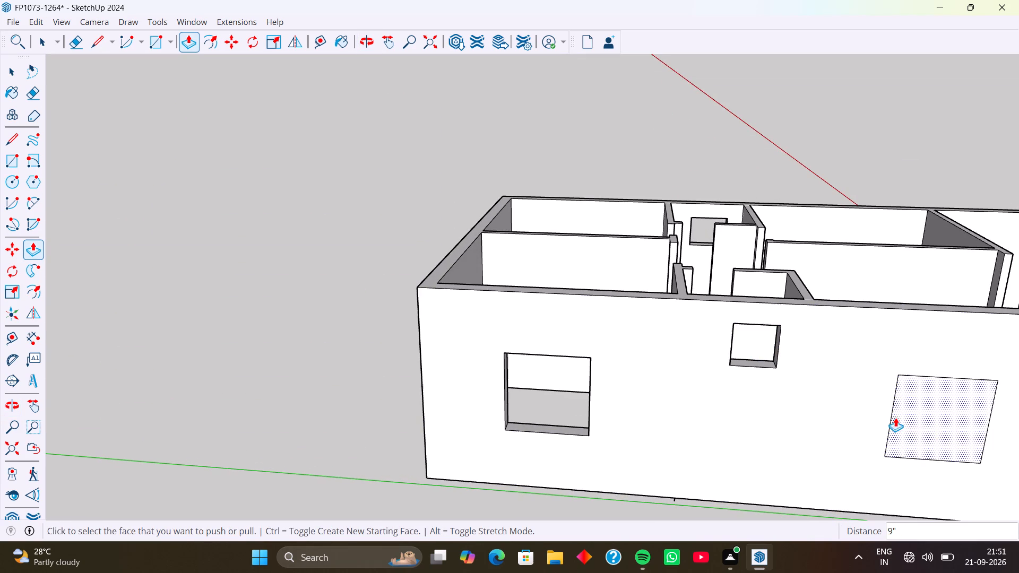
Push the middle window rectangle and the one nearest the origin 9" through the long wall on the green axis.
{"action": "left_click", "coordinate": [966, 440]}
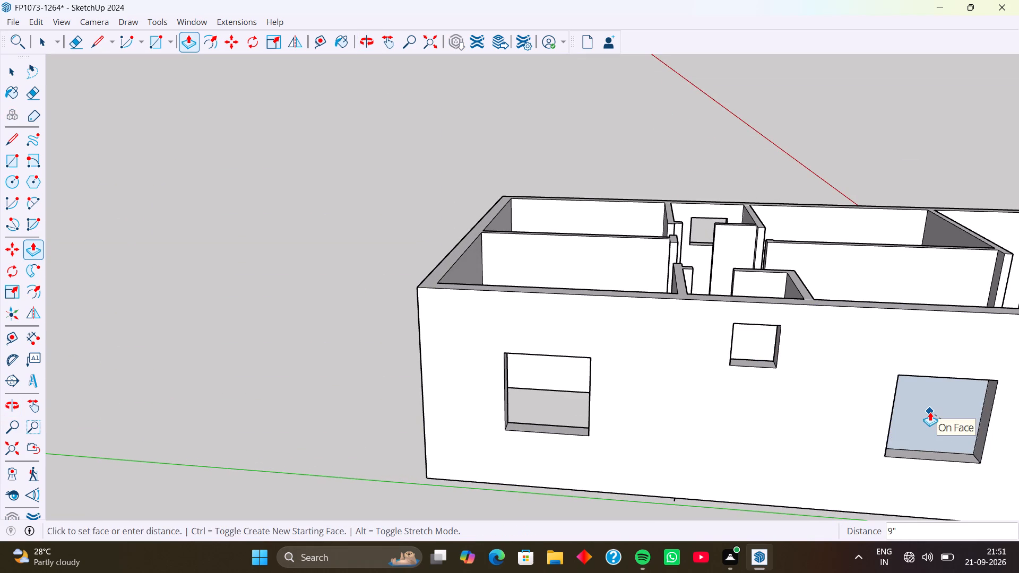
{"action": "left_click", "coordinate": [930, 412]}
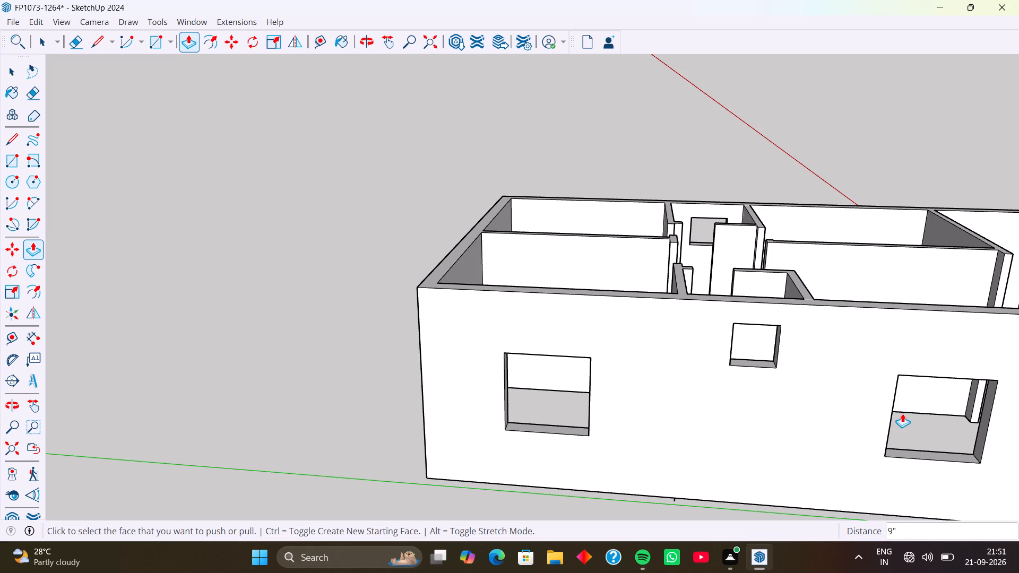
{"action": "scroll", "coordinate": [903, 413], "scroll_direction": "down", "scroll_amount": 4}
{"action": "middle_click_drag", "start_coordinate": [909, 415], "coordinate": [690, 351]}
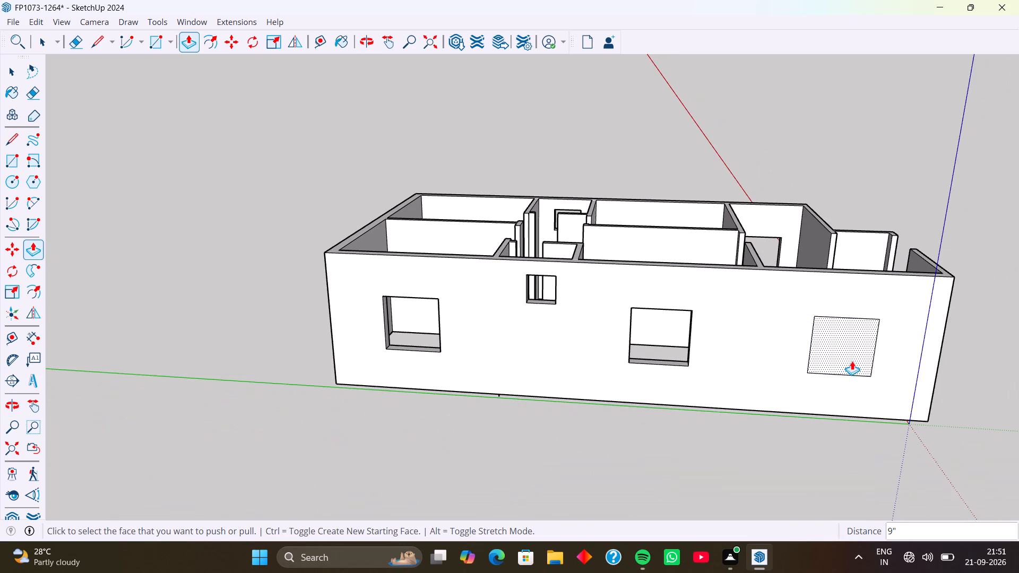
{"action": "left_click", "coordinate": [861, 359]}
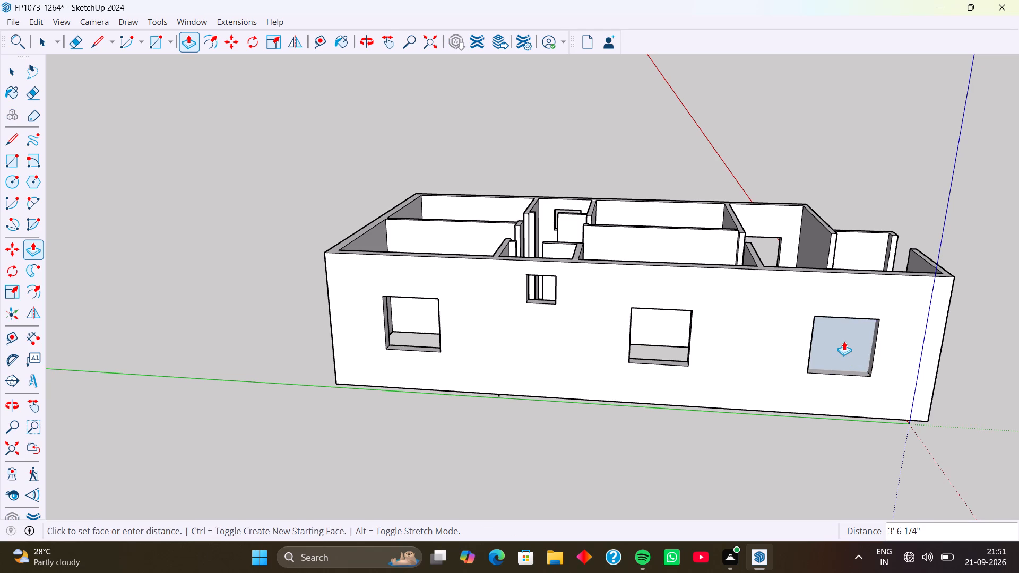
{"action": "left_click", "coordinate": [830, 337]}
Erase the short stray edge on the underside of the long green-axis wall, near the toilet partition.
{"action": "scroll", "coordinate": [810, 358], "scroll_direction": "down", "scroll_amount": 4}
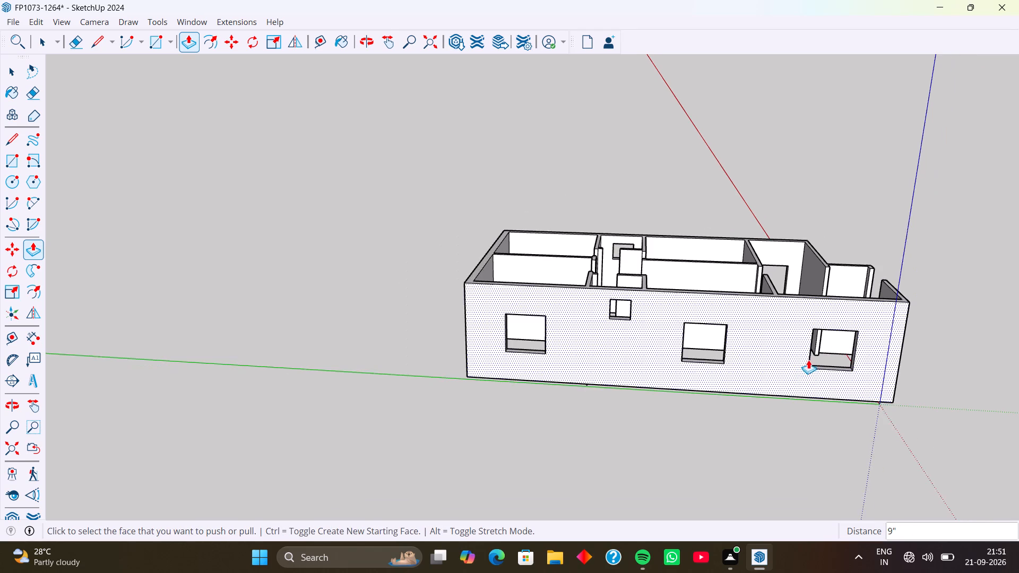
{"action": "scroll", "coordinate": [799, 370], "scroll_direction": "down", "scroll_amount": 4}
{"action": "middle_click_drag", "start_coordinate": [799, 377], "coordinate": [743, 302]}
{"action": "middle_click_drag", "start_coordinate": [811, 385], "coordinate": [678, 405]}
{"action": "middle_click_drag", "start_coordinate": [790, 397], "coordinate": [636, 376]}
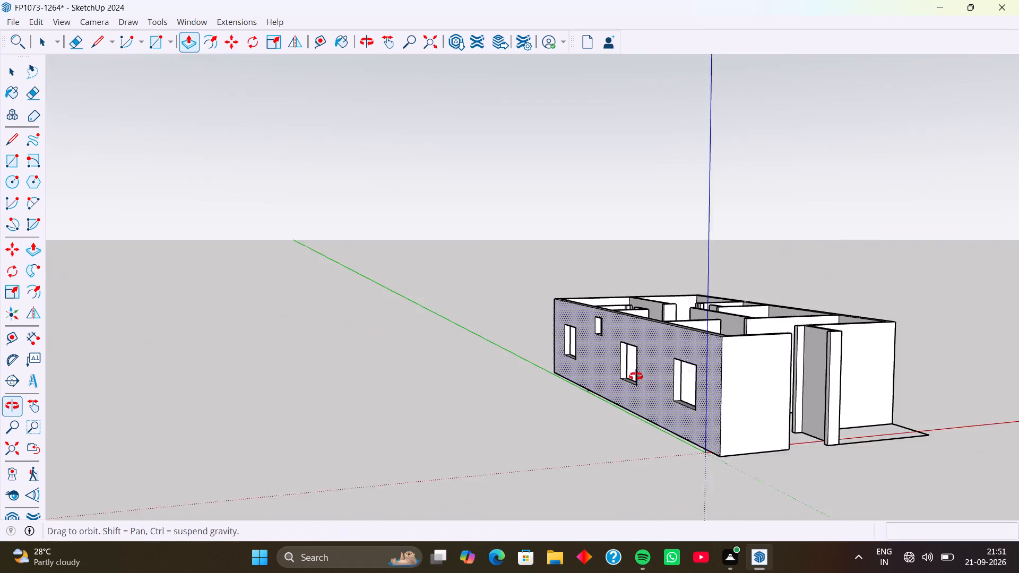
{"action": "middle_click_drag", "start_coordinate": [636, 376], "coordinate": [632, 375]}
{"action": "middle_click_drag", "start_coordinate": [736, 404], "coordinate": [842, 427]}
{"action": "middle_click_drag", "start_coordinate": [737, 442], "coordinate": [844, 292]}
{"action": "middle_click_drag", "start_coordinate": [682, 329], "coordinate": [682, 326]}
{"action": "scroll", "coordinate": [682, 328], "scroll_direction": "up", "scroll_amount": 1}
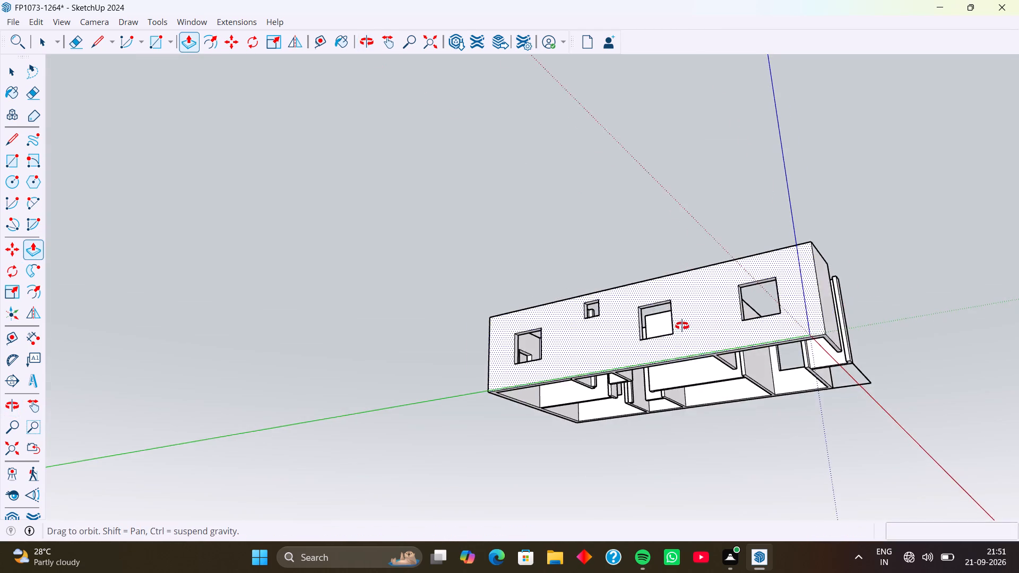
{"action": "middle_click_drag", "start_coordinate": [682, 326], "coordinate": [718, 249]}
{"action": "middle_click_drag", "start_coordinate": [696, 371], "coordinate": [700, 288]}
{"action": "scroll", "coordinate": [562, 357], "scroll_direction": "up", "scroll_amount": 10}
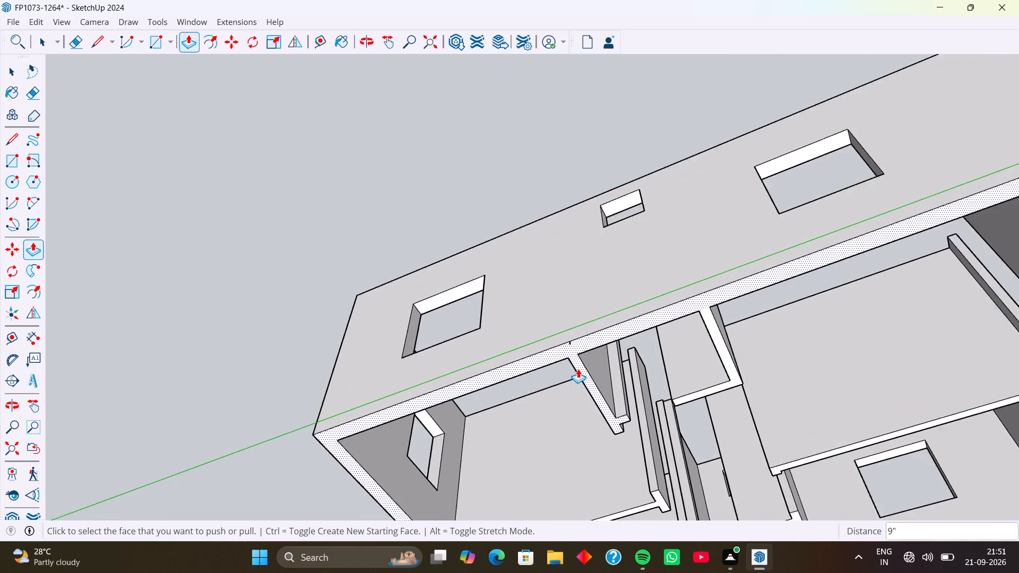
{"action": "scroll", "coordinate": [578, 369], "scroll_direction": "up", "scroll_amount": 20}
{"action": "scroll", "coordinate": [578, 369], "scroll_direction": "up", "scroll_amount": 1}
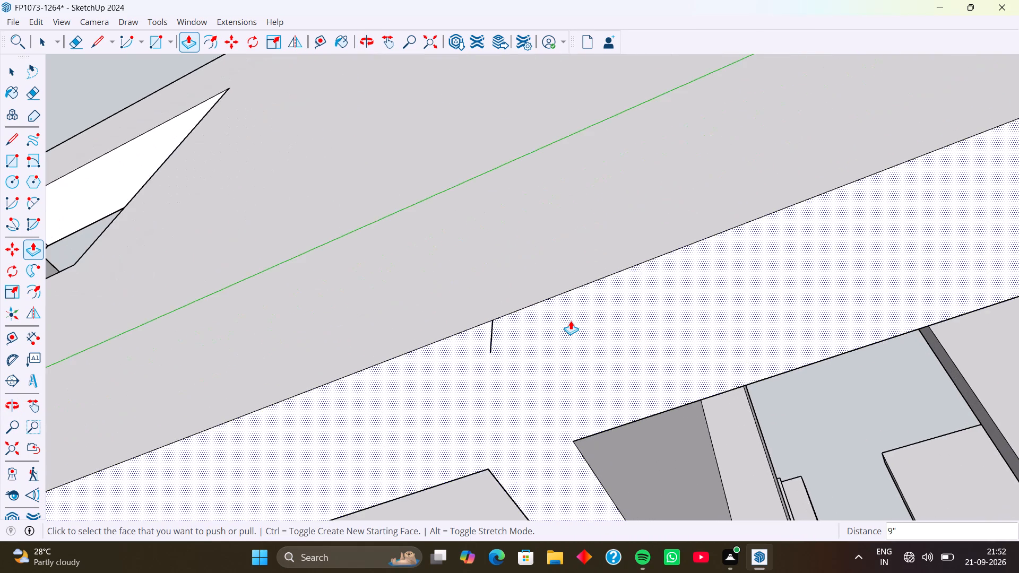
{"action": "left_click", "coordinate": [80, 38]}
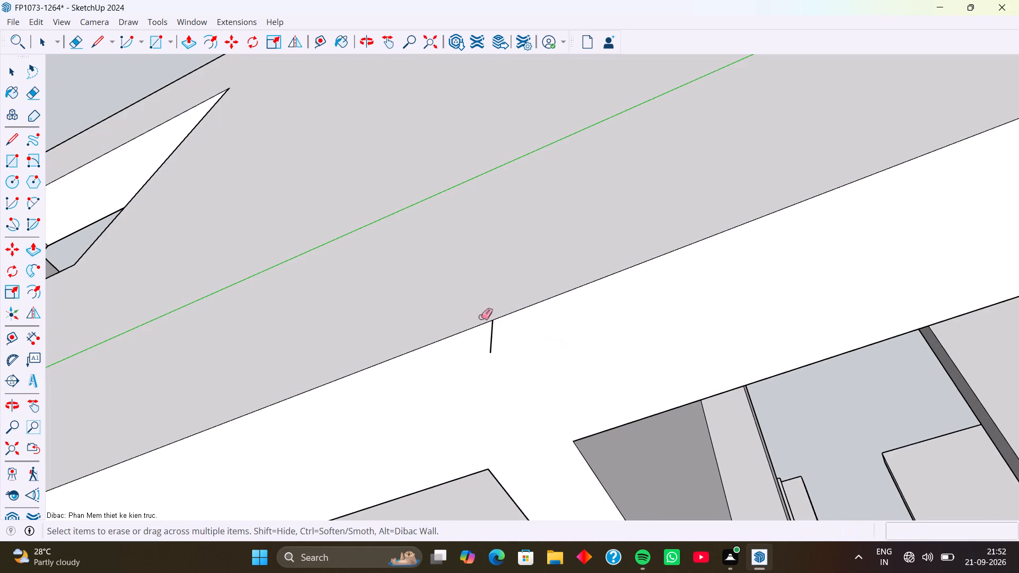
{"action": "left_click", "coordinate": [490, 343]}
Examine the whole model from outside, above and the entrance end, checking the walls, doorways and window openings.
{"action": "scroll", "coordinate": [488, 341], "scroll_direction": "down", "scroll_amount": 9}
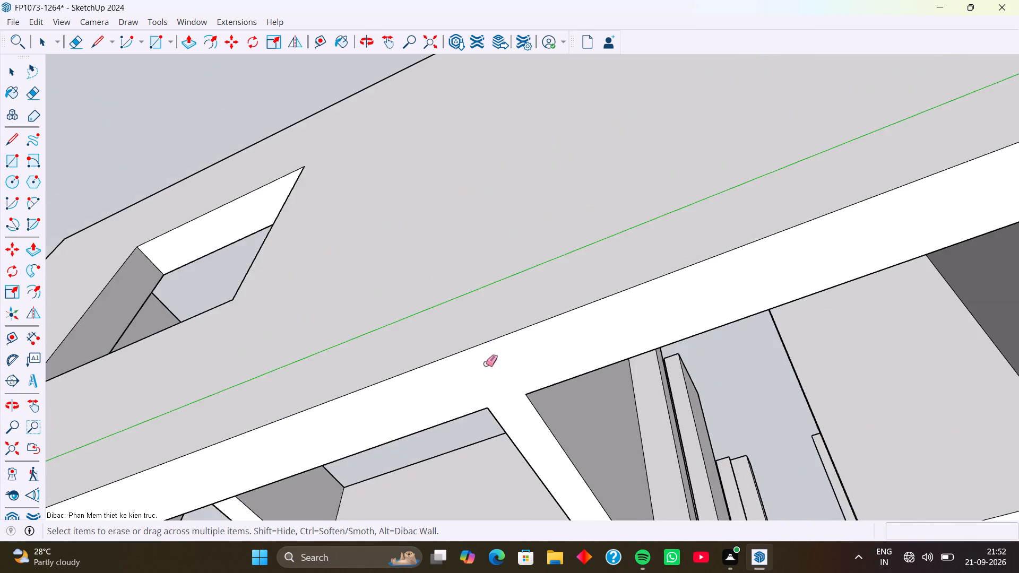
{"action": "scroll", "coordinate": [486, 363], "scroll_direction": "down", "scroll_amount": 12}
{"action": "scroll", "coordinate": [602, 350], "scroll_direction": "down", "scroll_amount": 5}
{"action": "middle_click_drag", "start_coordinate": [626, 299], "coordinate": [645, 468]}
{"action": "scroll", "coordinate": [627, 299], "scroll_direction": "down", "scroll_amount": 1}
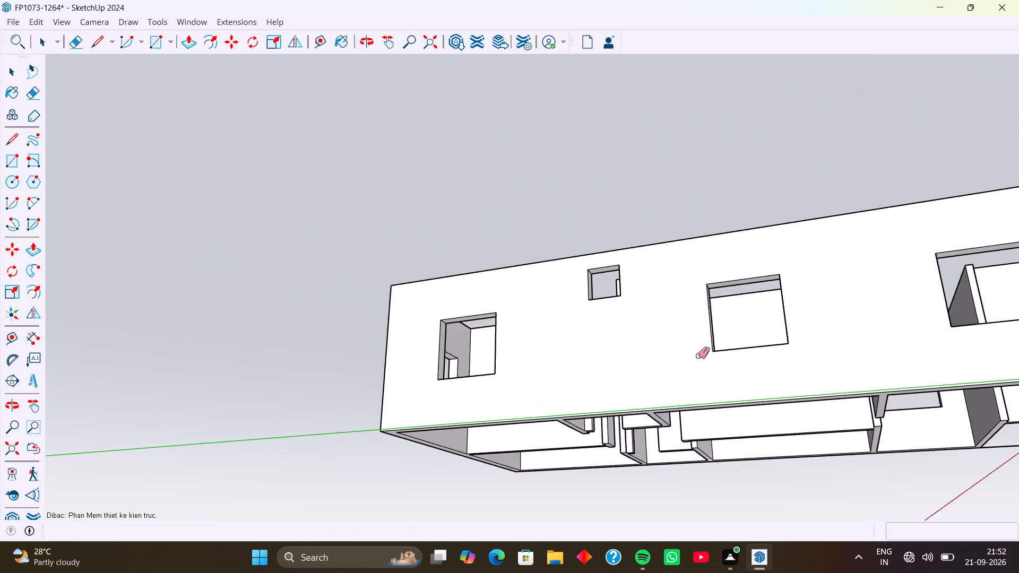
{"action": "scroll", "coordinate": [698, 355], "scroll_direction": "down", "scroll_amount": 10}
{"action": "middle_click_drag", "start_coordinate": [742, 346], "coordinate": [693, 507]}
{"action": "middle_click_drag", "start_coordinate": [794, 422], "coordinate": [656, 529]}
{"action": "middle_click_drag", "start_coordinate": [765, 498], "coordinate": [636, 465]}
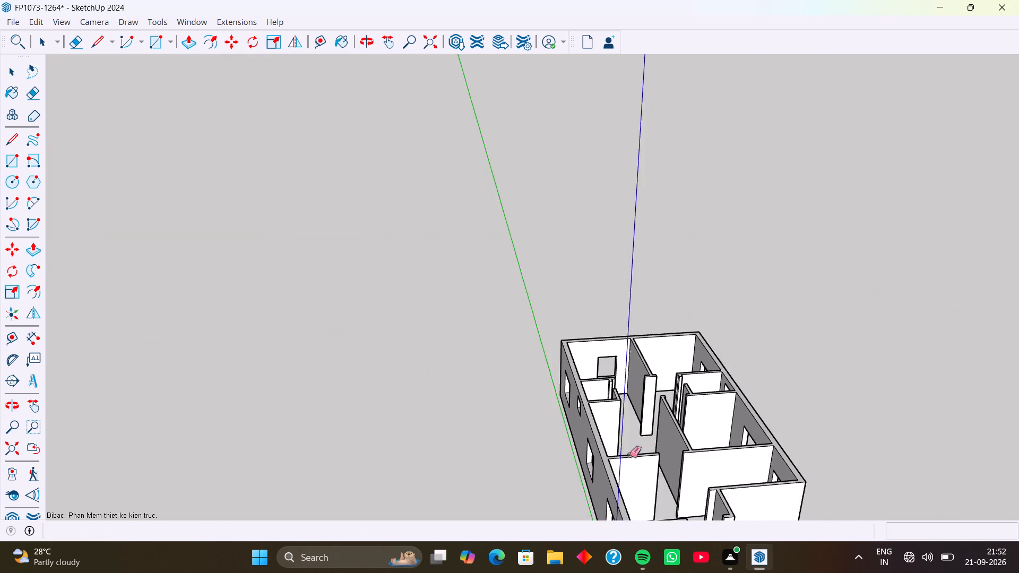
{"action": "scroll", "coordinate": [629, 455], "scroll_direction": "down", "scroll_amount": 5}
{"action": "middle_click_drag", "start_coordinate": [654, 488], "coordinate": [599, 407], "text": "shift"}
{"action": "middle_click_drag", "start_coordinate": [599, 412], "coordinate": [558, 441]}
{"action": "scroll", "coordinate": [605, 451], "scroll_direction": "up", "scroll_amount": 4}
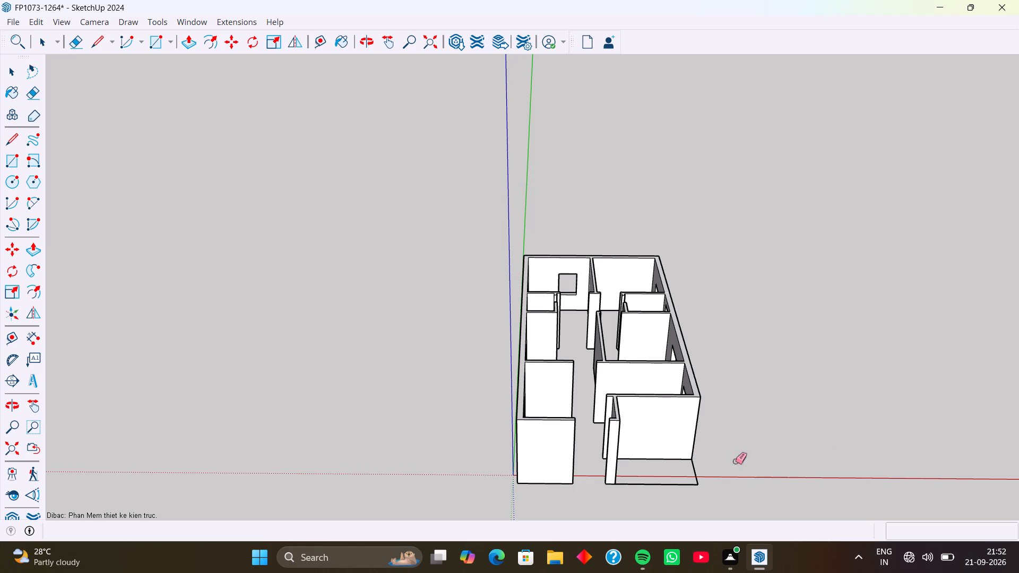
{"action": "middle_click_drag", "start_coordinate": [729, 403], "coordinate": [724, 494]}
{"action": "middle_click_drag", "start_coordinate": [712, 405], "coordinate": [690, 491]}
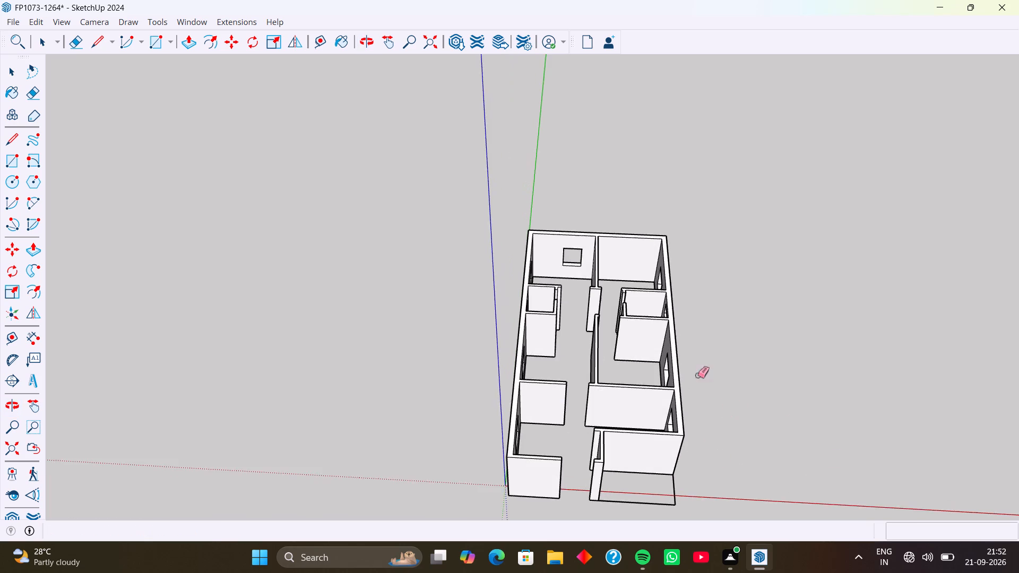
{"action": "middle_click_drag", "start_coordinate": [697, 367], "coordinate": [685, 483]}
{"action": "middle_click_drag", "start_coordinate": [675, 375], "coordinate": [656, 485]}
{"action": "middle_click_drag", "start_coordinate": [663, 403], "coordinate": [635, 351]}
{"action": "middle_click_drag", "start_coordinate": [652, 454], "coordinate": [655, 454]}
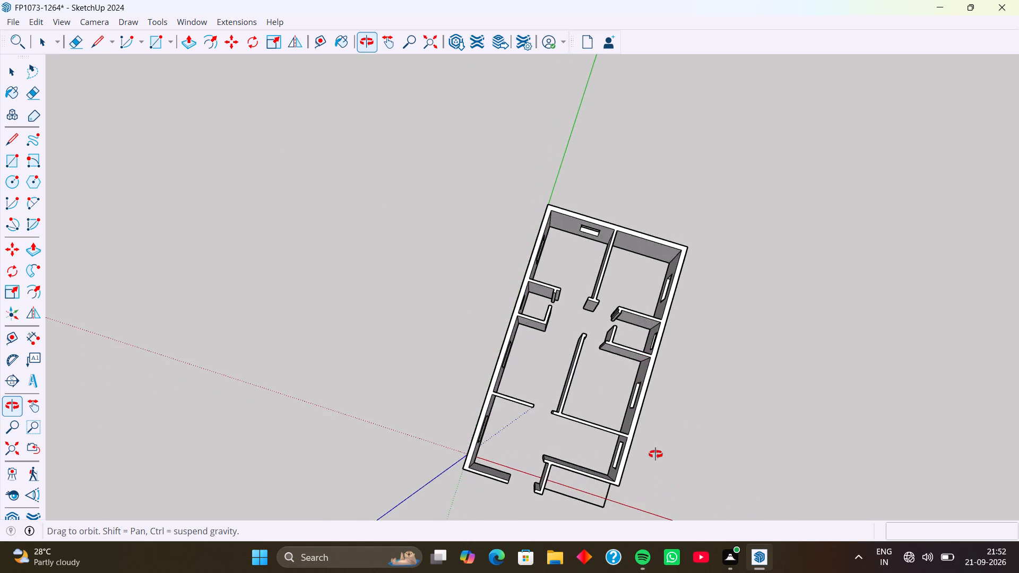
{"action": "middle_click_drag", "start_coordinate": [655, 454], "coordinate": [729, 453]}
{"action": "middle_click_drag", "start_coordinate": [690, 431], "coordinate": [716, 424]}
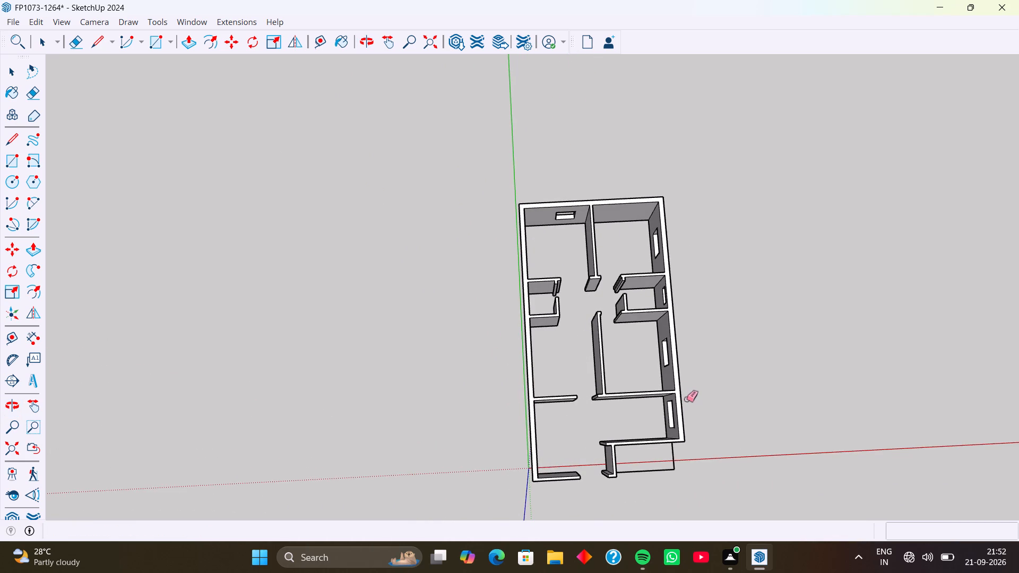
{"action": "scroll", "coordinate": [686, 400], "scroll_direction": "down", "scroll_amount": 2}
{"action": "middle_click_drag", "start_coordinate": [691, 412], "coordinate": [668, 330]}
{"action": "scroll", "coordinate": [666, 386], "scroll_direction": "up", "scroll_amount": 5}
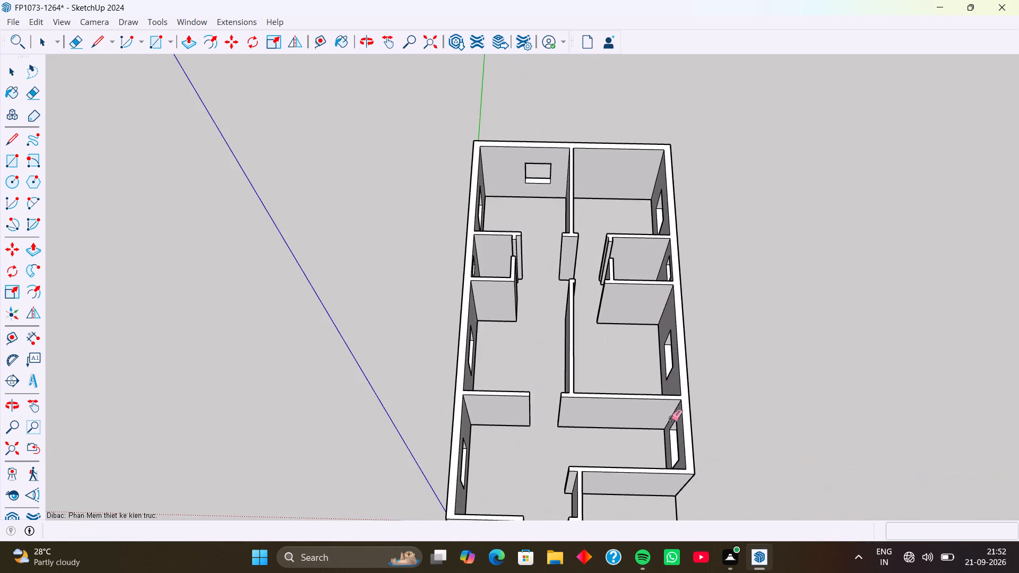
{"action": "scroll", "coordinate": [671, 427], "scroll_direction": "down", "scroll_amount": 7}
{"action": "middle_click_drag", "start_coordinate": [660, 486], "coordinate": [652, 419]}
{"action": "middle_click_drag", "start_coordinate": [655, 491], "coordinate": [655, 459]}
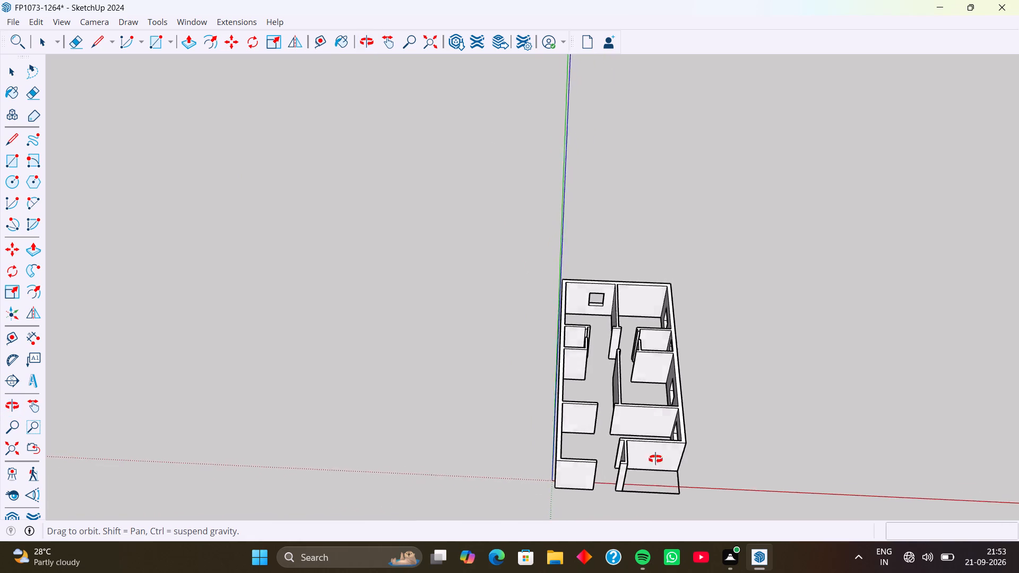
{"action": "middle_click_drag", "start_coordinate": [655, 459], "coordinate": [658, 397]}
{"action": "scroll", "coordinate": [680, 469], "scroll_direction": "up", "scroll_amount": 4}
{"action": "middle_click_drag", "start_coordinate": [656, 432], "coordinate": [641, 386]}
{"action": "middle_click_drag", "start_coordinate": [626, 432], "coordinate": [589, 494]}
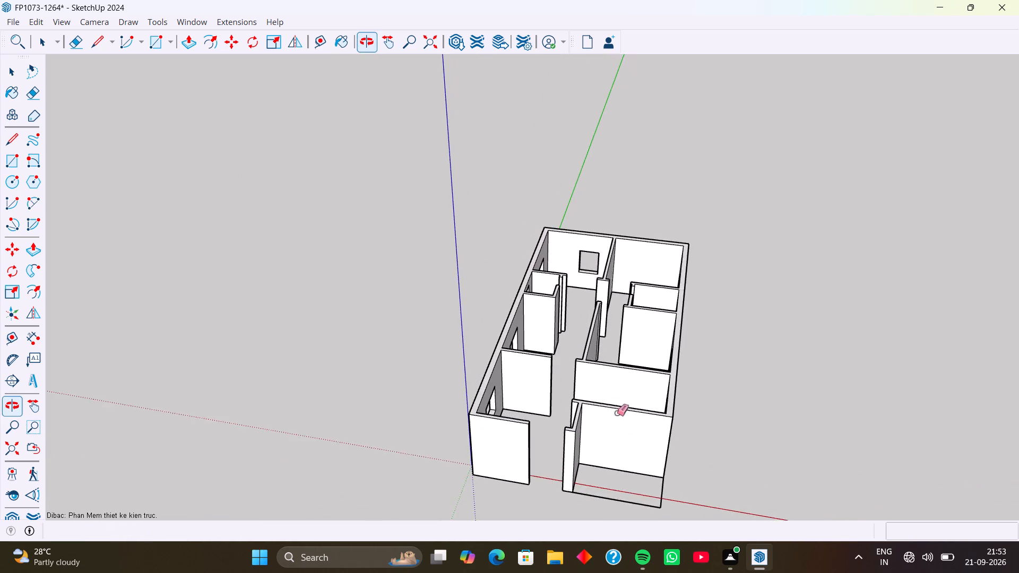
{"action": "middle_click_drag", "start_coordinate": [610, 428], "coordinate": [573, 522]}
{"action": "scroll", "coordinate": [615, 412], "scroll_direction": "down", "scroll_amount": 2}
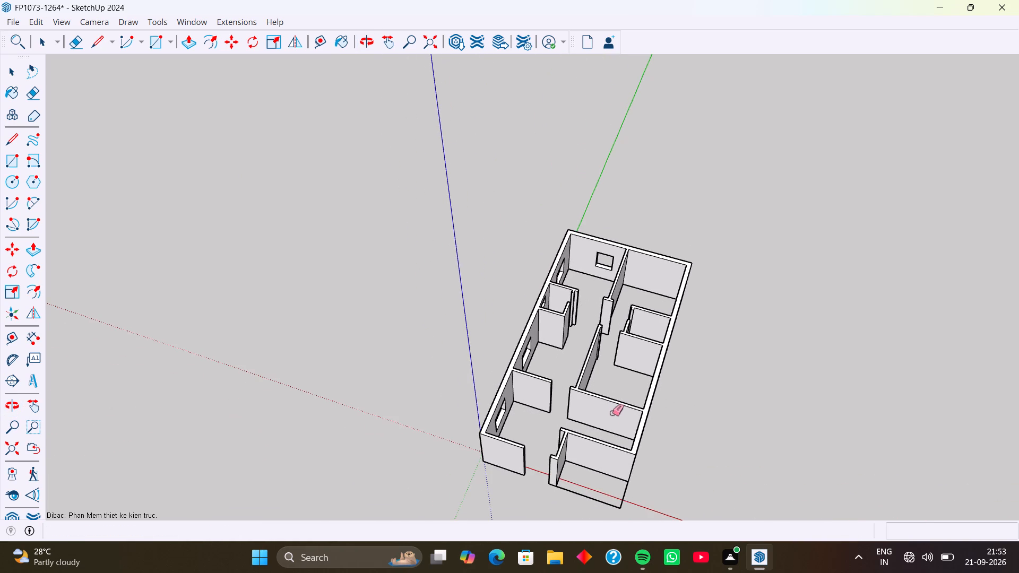
{"action": "middle_click_drag", "start_coordinate": [612, 413], "coordinate": [590, 479]}
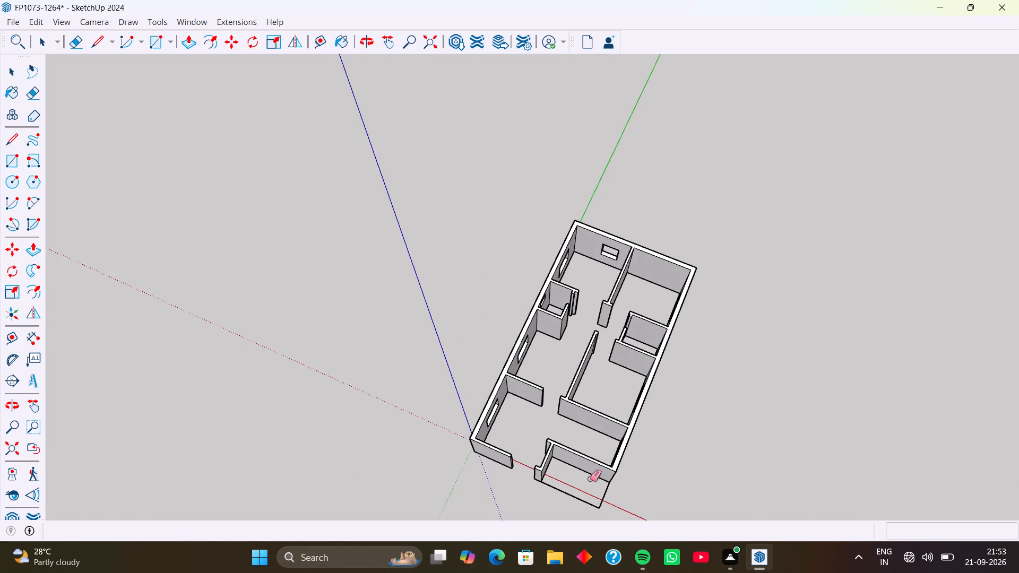
{"action": "middle_click_drag", "start_coordinate": [594, 467], "coordinate": [651, 388], "text": "shift"}
{"action": "middle_click_drag", "start_coordinate": [652, 389], "coordinate": [671, 456]}
{"action": "scroll", "coordinate": [650, 373], "scroll_direction": "up", "scroll_amount": 5}
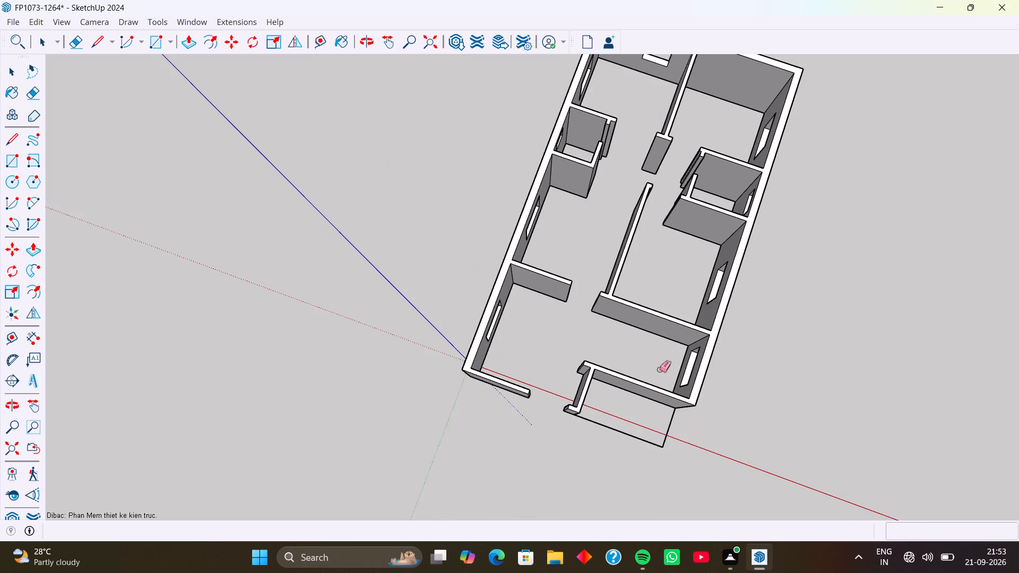
{"action": "middle_click_drag", "start_coordinate": [659, 369], "coordinate": [674, 368]}
{"action": "scroll", "coordinate": [674, 366], "scroll_direction": "up", "scroll_amount": 8}
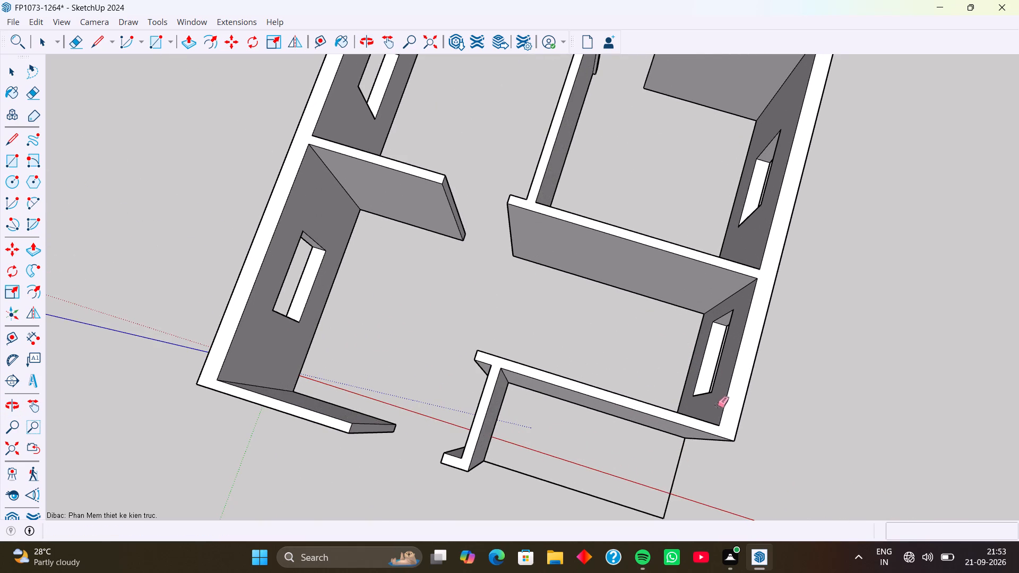
{"action": "middle_click_drag", "start_coordinate": [694, 433], "coordinate": [669, 289]}
{"action": "scroll", "coordinate": [669, 290], "scroll_direction": "up", "scroll_amount": 1}
{"action": "middle_click_drag", "start_coordinate": [653, 431], "coordinate": [669, 323]}
{"action": "scroll", "coordinate": [672, 354], "scroll_direction": "down", "scroll_amount": 5}
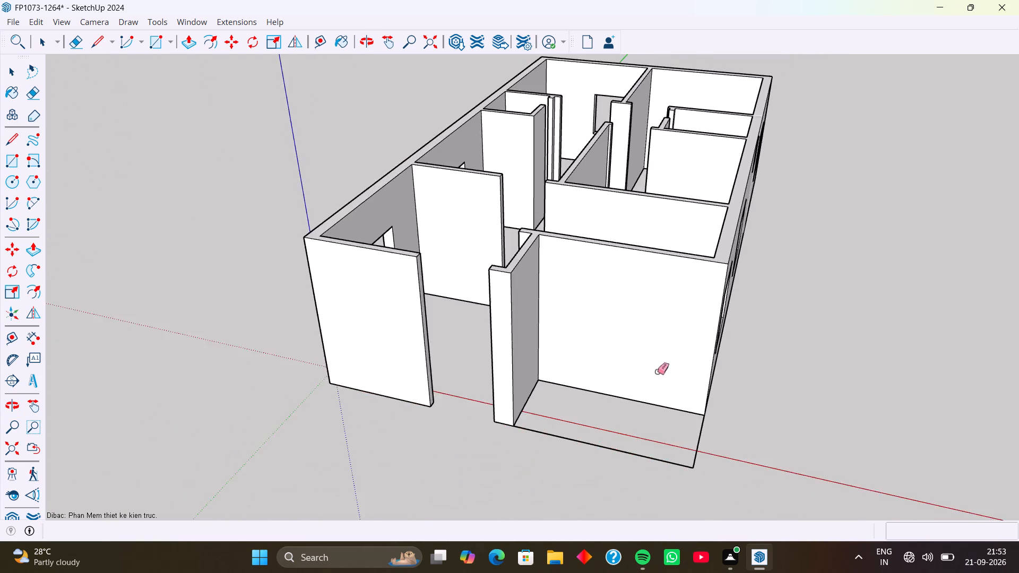
{"action": "scroll", "coordinate": [657, 371], "scroll_direction": "down", "scroll_amount": 2}
Select all the connected wall geometry, including the porch outline, and make it a group.
{"action": "key", "text": "space"}
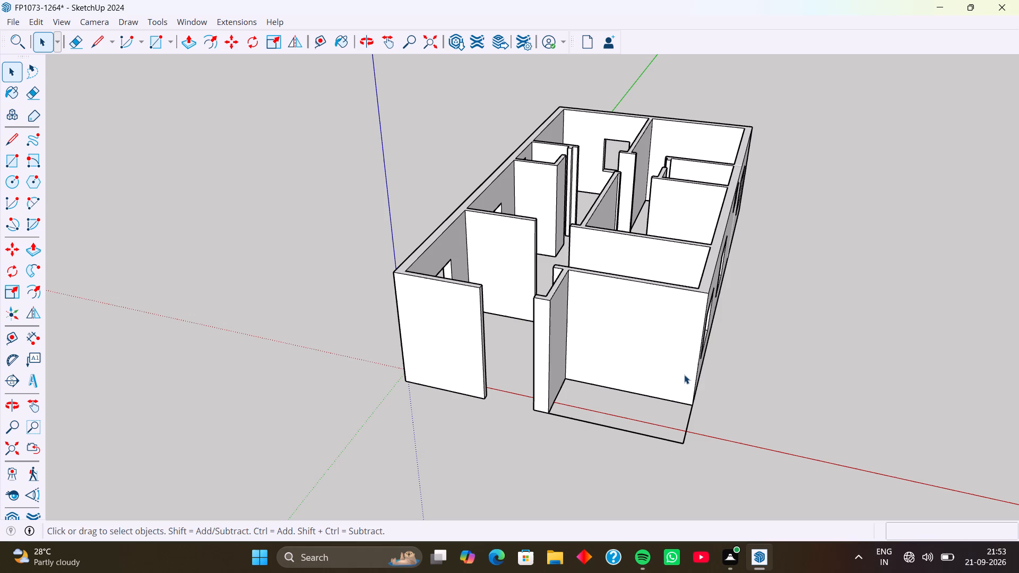
{"action": "double_click", "coordinate": [684, 375]}
{"action": "triple_click", "coordinate": [684, 374]}
{"action": "triple_click", "coordinate": [683, 374]}
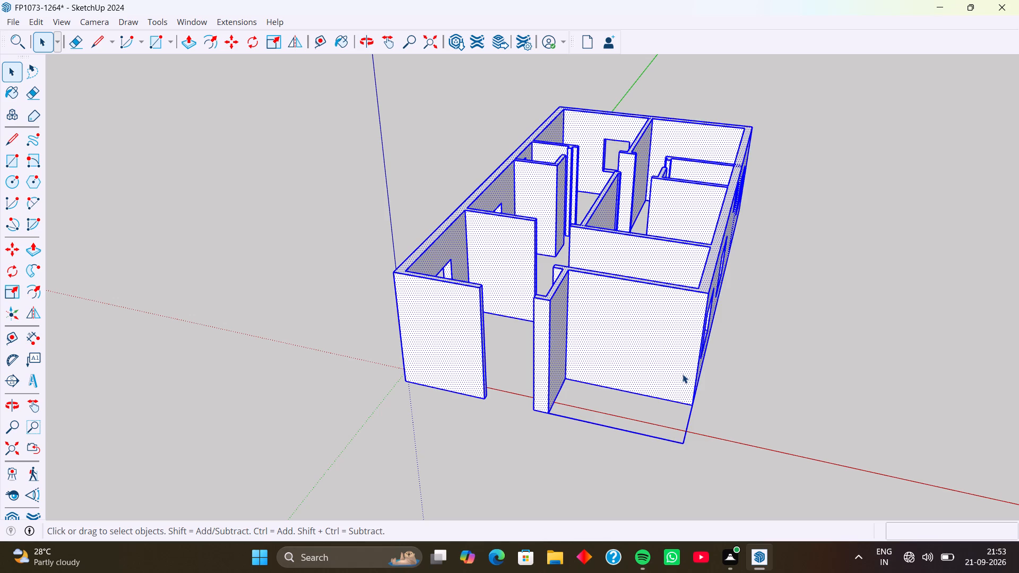
{"action": "double_click", "coordinate": [683, 374]}
{"action": "left_click", "coordinate": [683, 374]}
{"action": "right_click", "coordinate": [680, 374]}
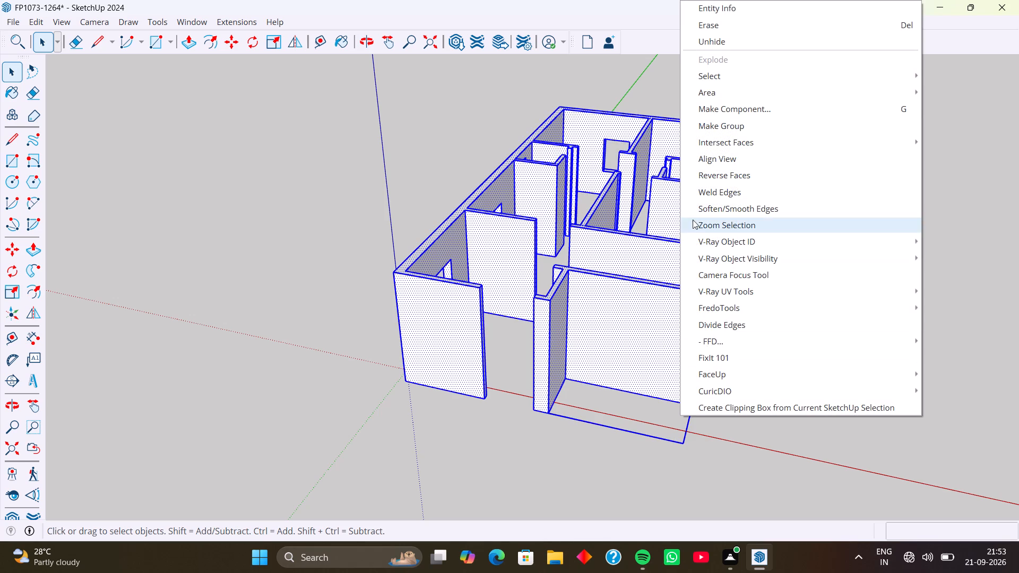
{"action": "left_click", "coordinate": [767, 130]}
{"action": "left_click", "coordinate": [771, 270]}
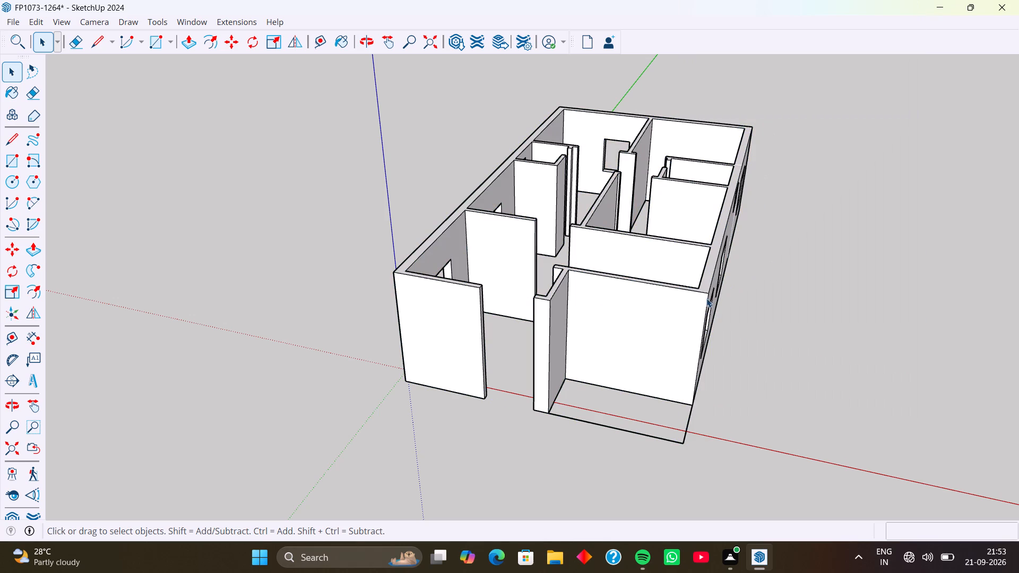
Place a guide 3' from the base of the room's rear cross wall, running parallel to the red axis.
{"action": "left_click", "coordinate": [706, 298]}
{"action": "left_click", "coordinate": [781, 300]}
{"action": "middle_click_drag", "start_coordinate": [656, 297], "coordinate": [694, 368]}
{"action": "middle_click_drag", "start_coordinate": [681, 335], "coordinate": [705, 396]}
{"action": "middle_click_drag", "start_coordinate": [709, 363], "coordinate": [712, 411]}
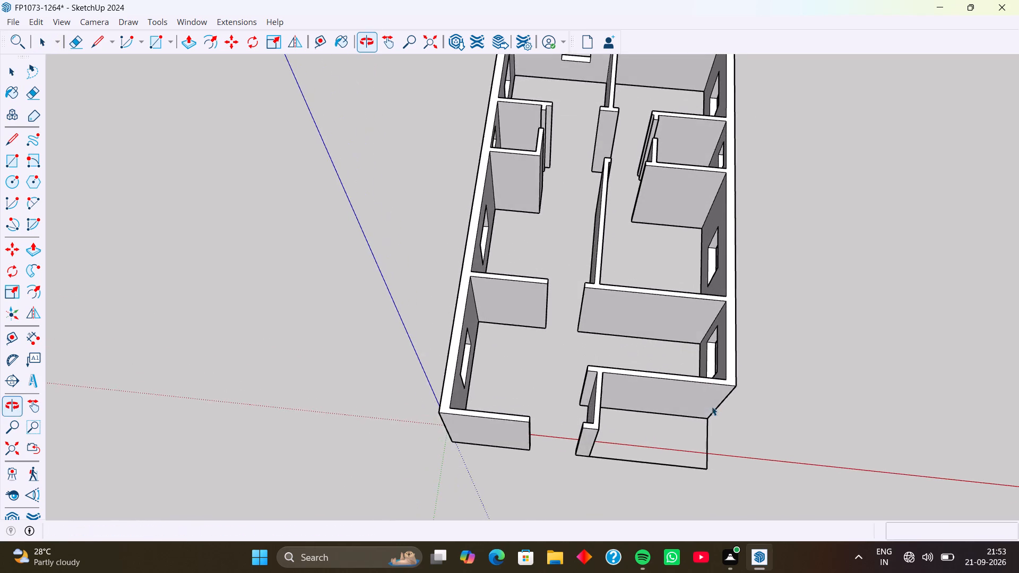
{"action": "scroll", "coordinate": [698, 330], "scroll_direction": "up", "scroll_amount": 4}
{"action": "middle_click", "coordinate": [694, 333]}
{"action": "left_click", "coordinate": [321, 40]}
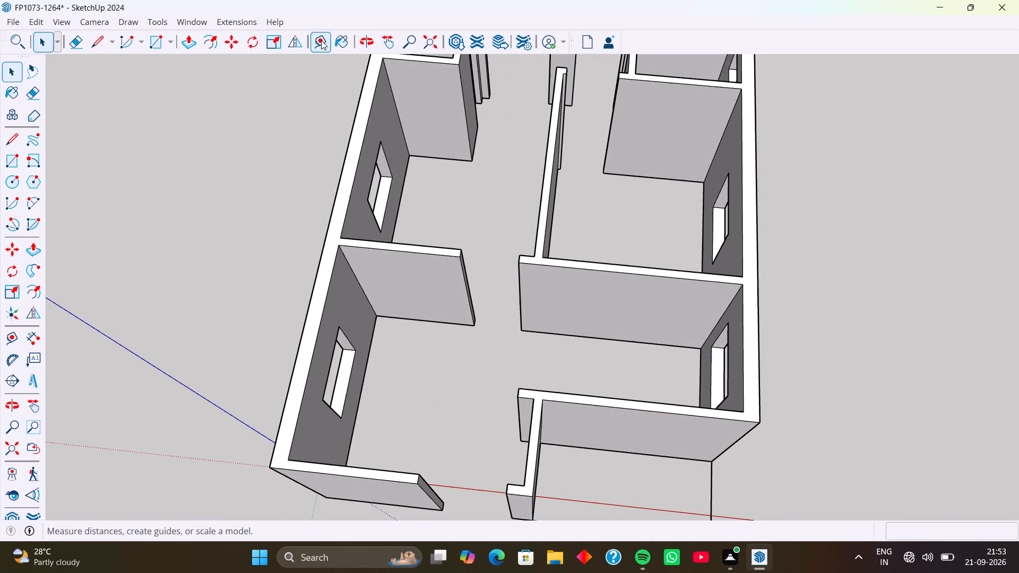
{"action": "left_click", "coordinate": [642, 343]}
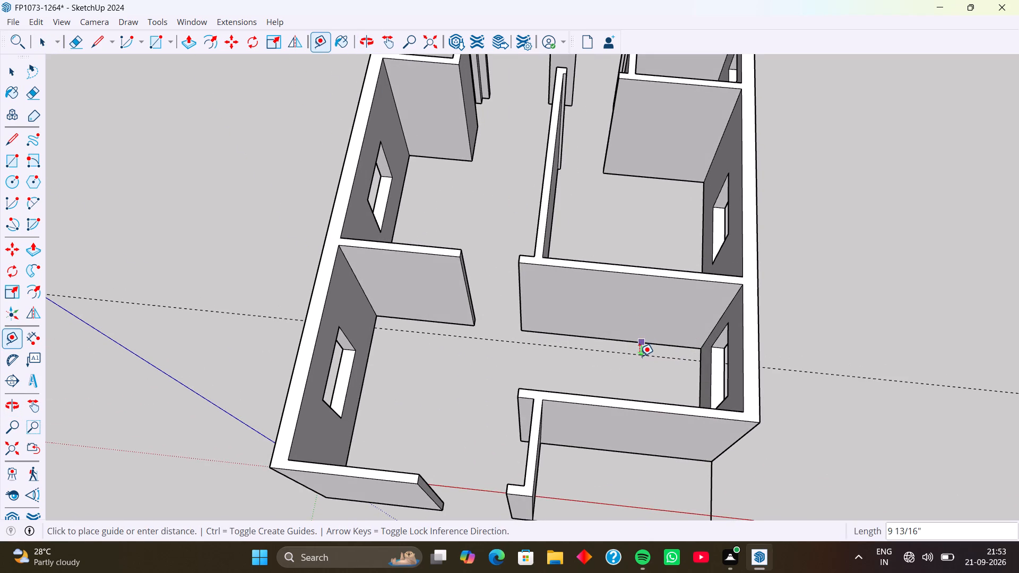
{"action": "key", "text": "3"}
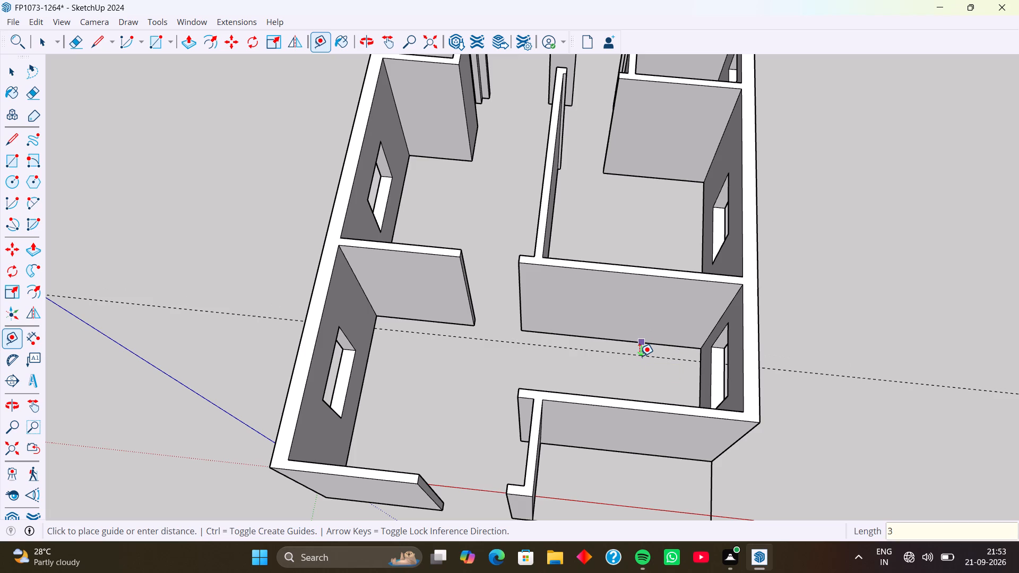
{"action": "key", "text": "apostrophe"}
{"action": "key", "text": "Return"}
Place a second guide 3' into the room from the inner base edge of the porch's rear wall.
{"action": "scroll", "coordinate": [641, 357], "scroll_direction": "down", "scroll_amount": 4}
{"action": "middle_click_drag", "start_coordinate": [659, 386], "coordinate": [605, 460]}
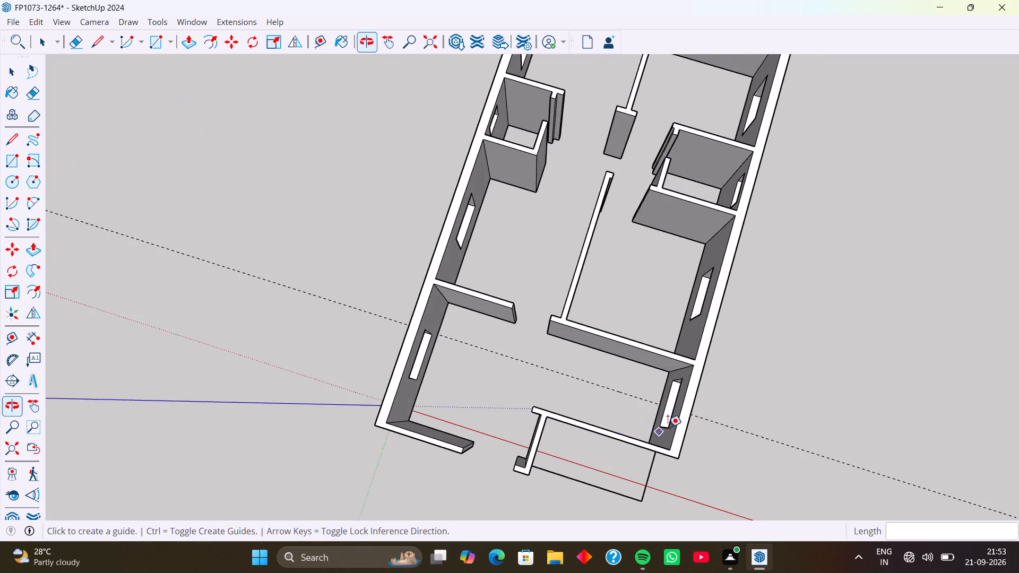
{"action": "middle_click_drag", "start_coordinate": [664, 429], "coordinate": [477, 438]}
{"action": "scroll", "coordinate": [494, 420], "scroll_direction": "up", "scroll_amount": 4}
{"action": "middle_click_drag", "start_coordinate": [489, 429], "coordinate": [413, 423]}
{"action": "scroll", "coordinate": [444, 401], "scroll_direction": "up", "scroll_amount": 4}
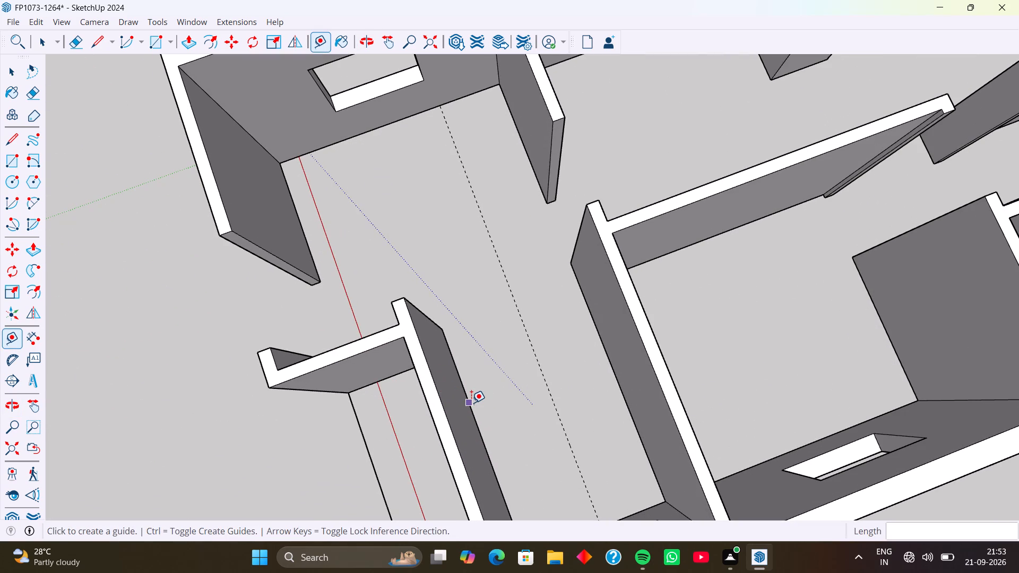
{"action": "left_click", "coordinate": [472, 404]}
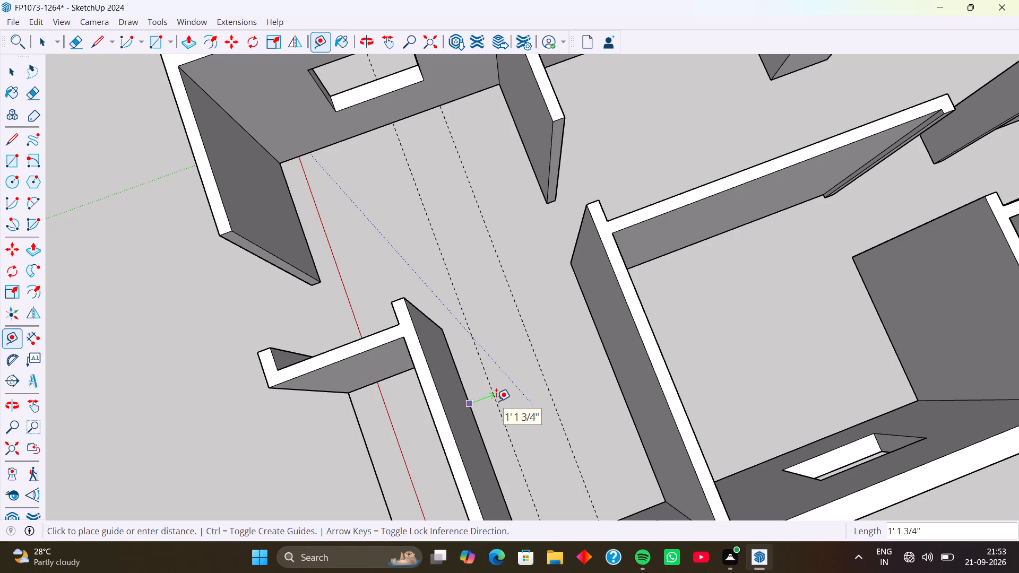
{"action": "key", "text": "3"}
{"action": "key", "text": "apostrophe"}
{"action": "key", "text": "Return"}
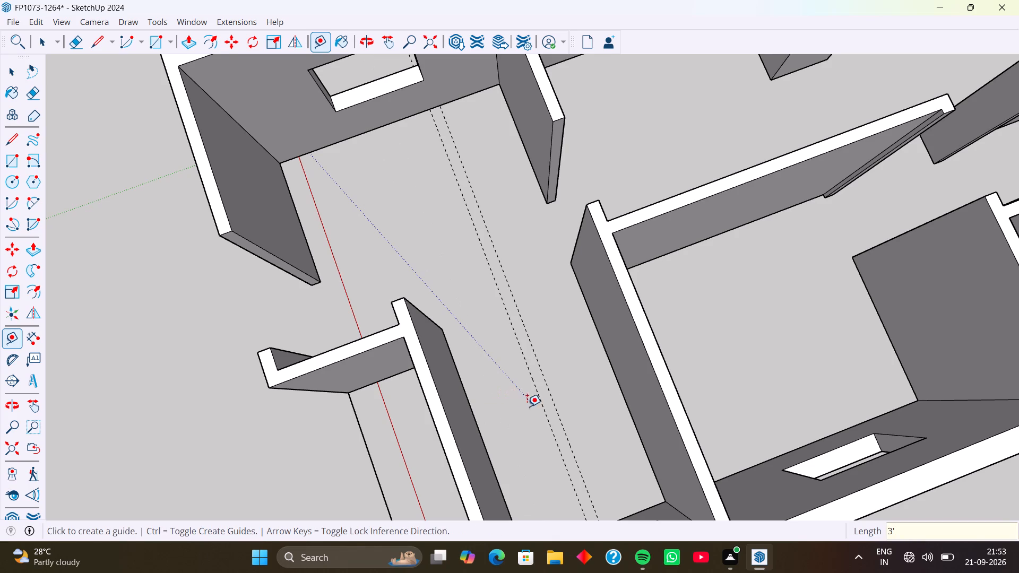
Place a guide 3' into the same room from the inner base edge of the porch-side long outer wall with the window.
{"action": "middle_click_drag", "start_coordinate": [534, 434], "coordinate": [703, 407]}
{"action": "middle_click_drag", "start_coordinate": [711, 419], "coordinate": [841, 422]}
{"action": "scroll", "coordinate": [765, 360], "scroll_direction": "up", "scroll_amount": 3}
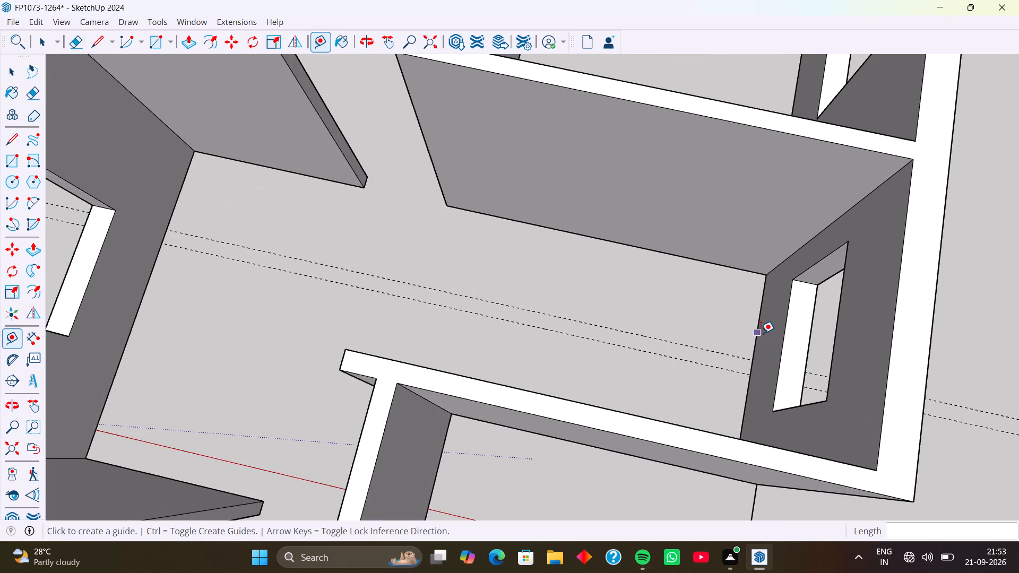
{"action": "left_click", "coordinate": [759, 329]}
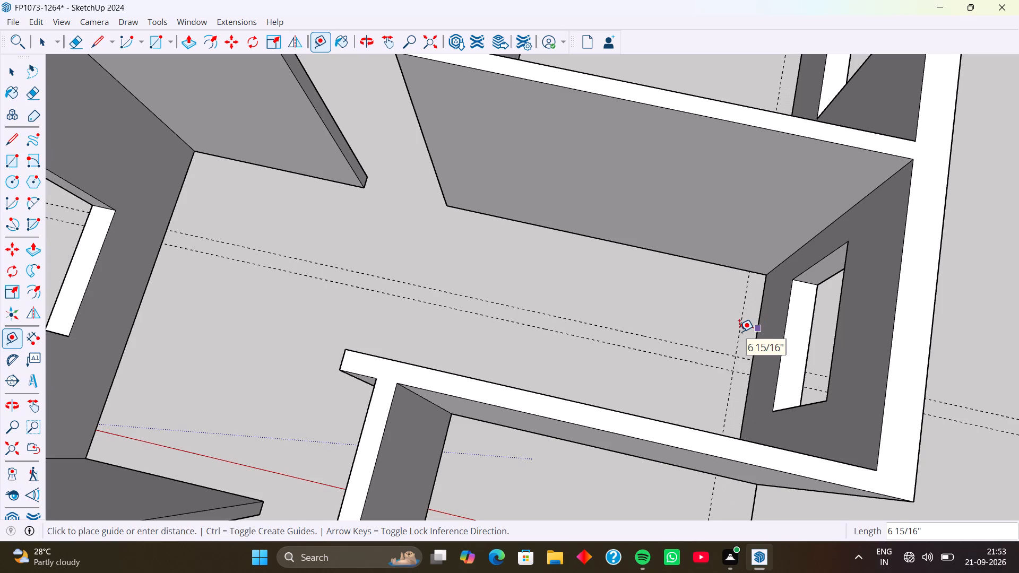
{"action": "key", "text": "3"}
{"action": "key", "text": "apostrophe"}
{"action": "key", "text": "Return"}
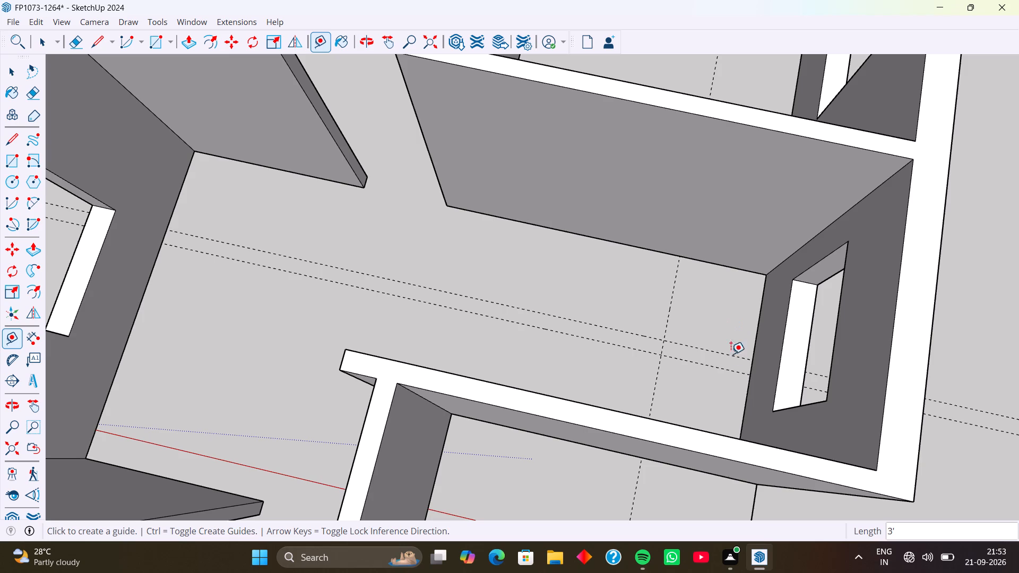
Place another guide 10' from the inner base edge of the same porch-side long outer wall.
{"action": "left_click", "coordinate": [744, 404]}
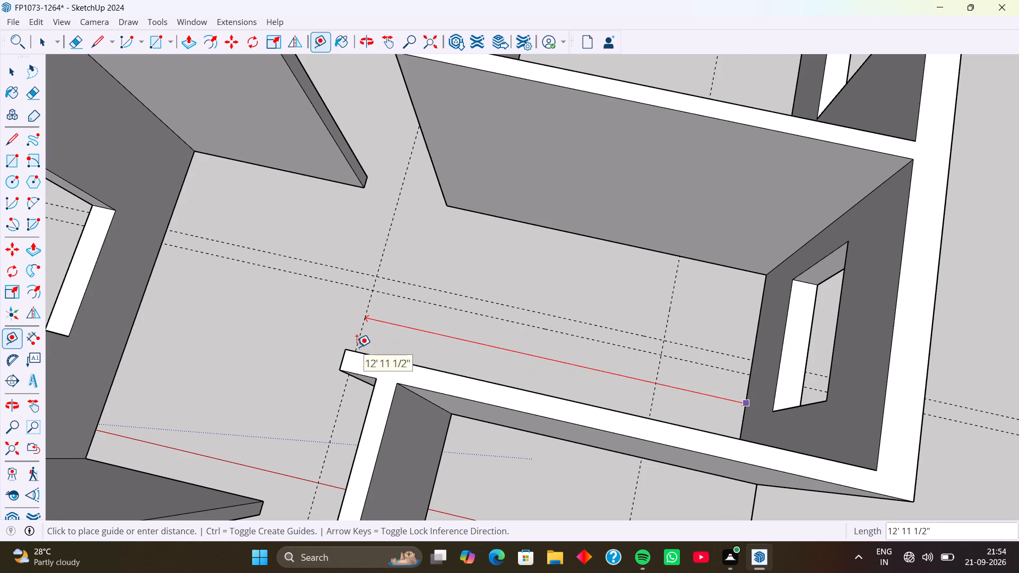
{"action": "type", "text": "10"}
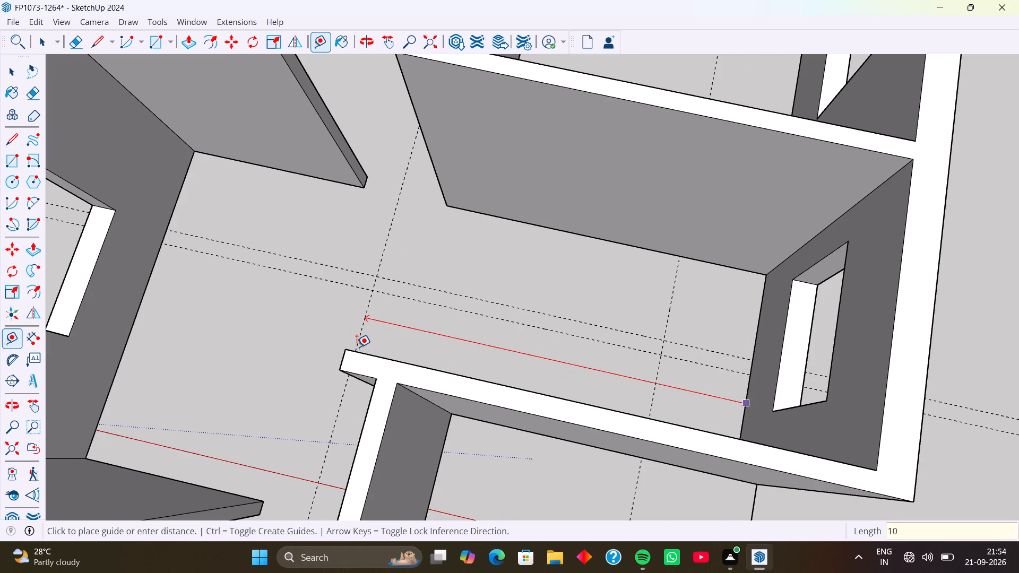
{"action": "key", "text": "apostrophe"}
{"action": "key", "text": "Return"}
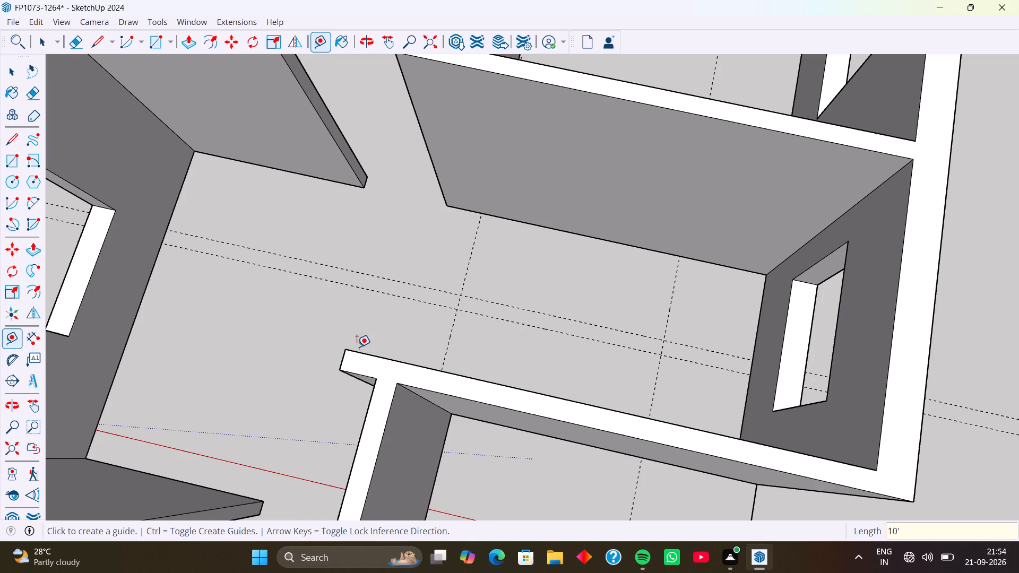
Open the wall group and Push/Pull the narrow free end face of the porch's rear wall inward toward the 10' guide.
{"action": "middle_click_drag", "start_coordinate": [464, 355], "coordinate": [486, 355]}
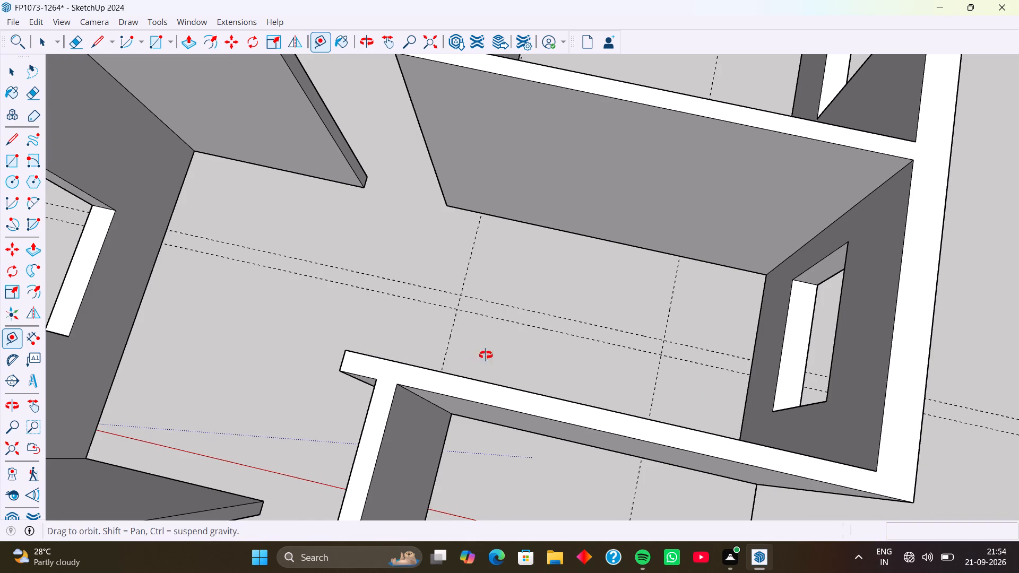
{"action": "middle_click_drag", "start_coordinate": [486, 355], "coordinate": [557, 352]}
{"action": "middle_click_drag", "start_coordinate": [521, 371], "coordinate": [584, 355]}
{"action": "middle_click_drag", "start_coordinate": [662, 307], "coordinate": [608, 302]}
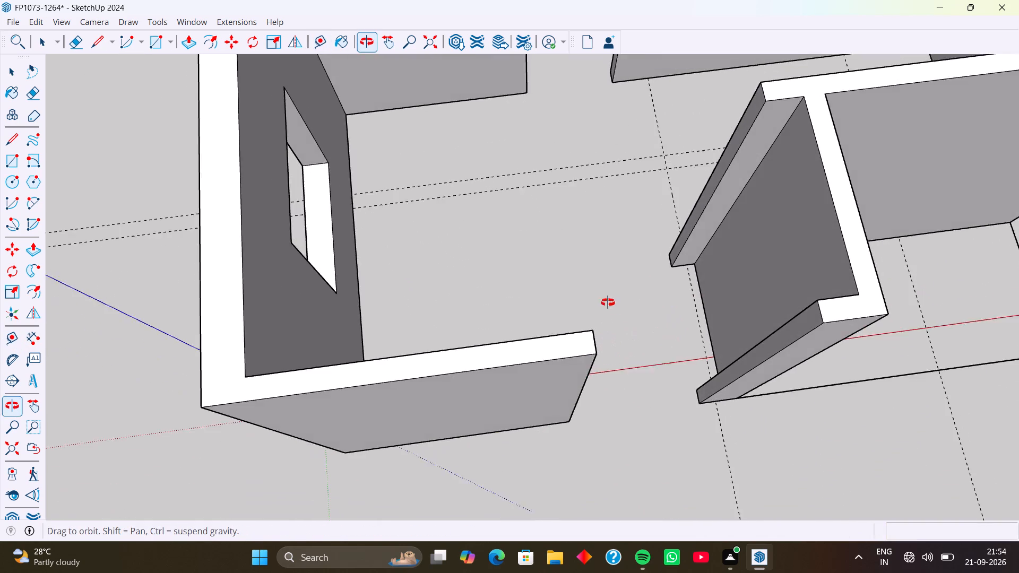
{"action": "middle_click_drag", "start_coordinate": [608, 302], "coordinate": [608, 303]}
{"action": "scroll", "coordinate": [645, 310], "scroll_direction": "up", "scroll_amount": 3}
{"action": "middle_click_drag", "start_coordinate": [664, 327], "coordinate": [630, 291]}
{"action": "scroll", "coordinate": [631, 293], "scroll_direction": "up", "scroll_amount": 1}
{"action": "scroll", "coordinate": [683, 307], "scroll_direction": "down", "scroll_amount": 5}
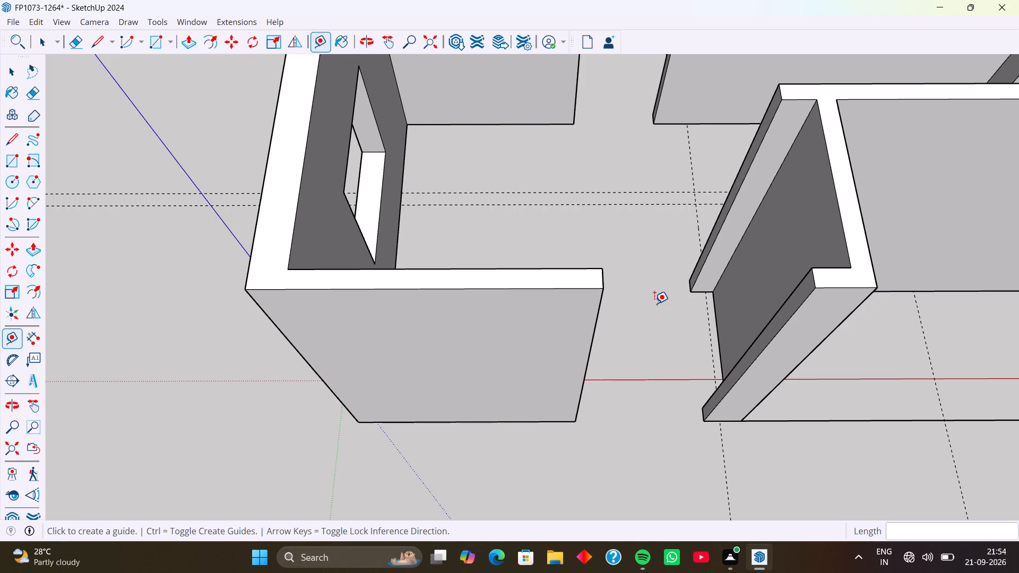
{"action": "key", "text": "space"}
{"action": "left_click", "coordinate": [717, 259]}
{"action": "double_click", "coordinate": [718, 257]}
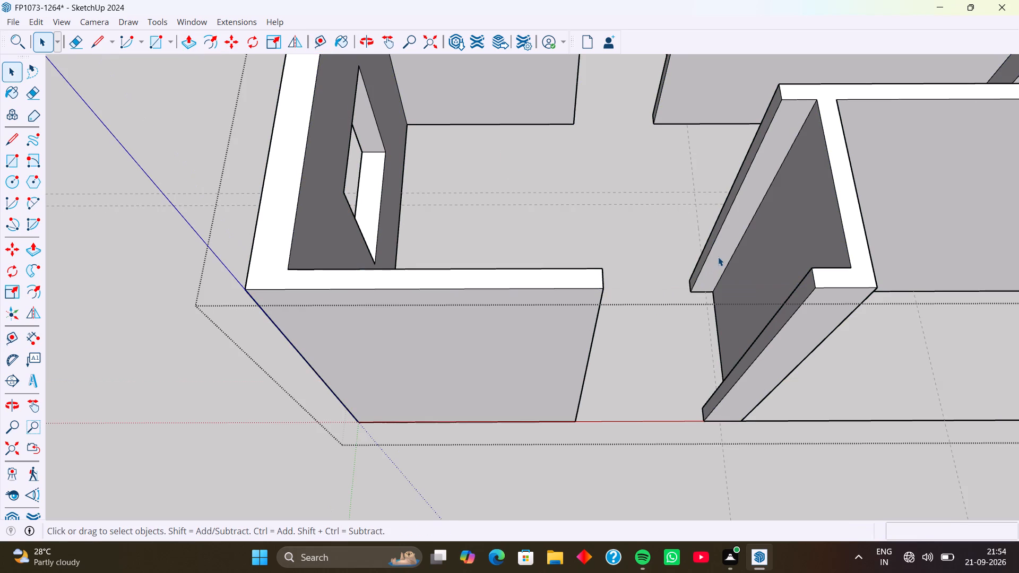
{"action": "middle_click_drag", "start_coordinate": [698, 269], "coordinate": [842, 254]}
{"action": "middle_click_drag", "start_coordinate": [602, 219], "coordinate": [869, 190]}
{"action": "scroll", "coordinate": [483, 131], "scroll_direction": "up", "scroll_amount": 9}
{"action": "left_click", "coordinate": [544, 207]}
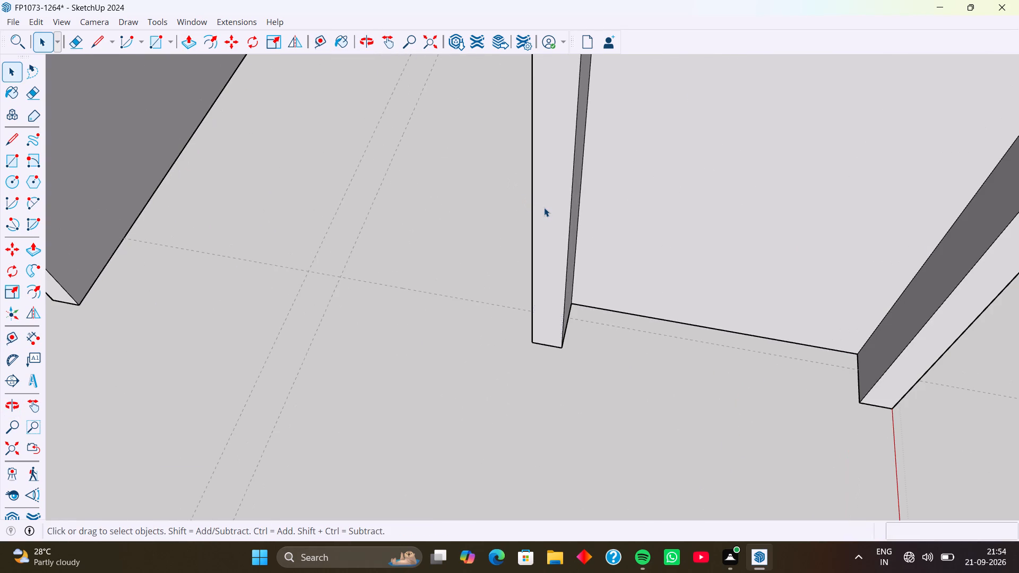
{"action": "key", "text": "p"}
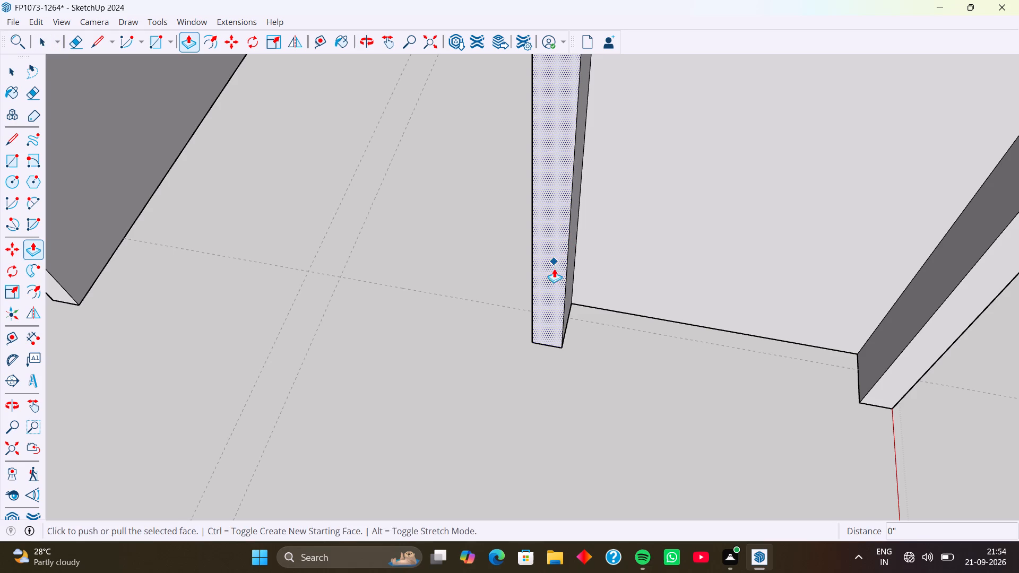
{"action": "left_click", "coordinate": [556, 320]}
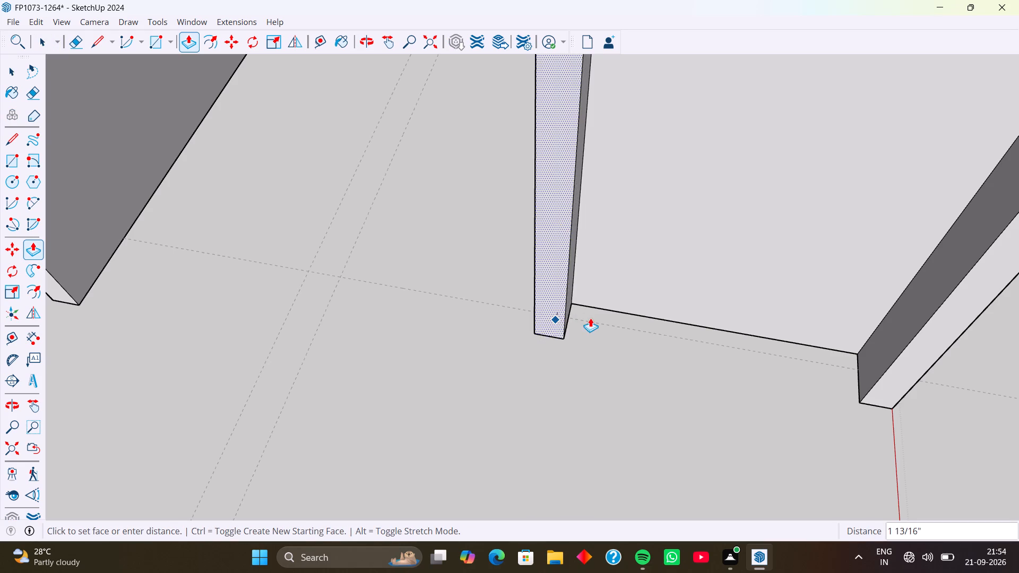
Push/Pull the selected narrow face of the wall return beside the front opening by 6".
{"action": "left_click", "coordinate": [613, 325]}
{"action": "scroll", "coordinate": [588, 328], "scroll_direction": "down", "scroll_amount": 6}
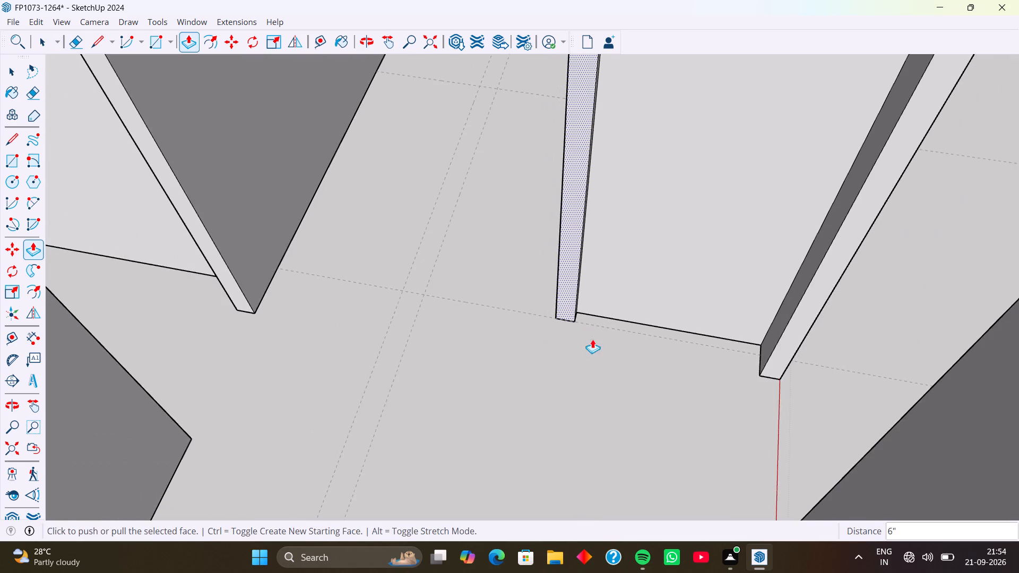
{"action": "middle_click_drag", "start_coordinate": [592, 339], "coordinate": [499, 352]}
{"action": "middle_click_drag", "start_coordinate": [593, 361], "coordinate": [443, 331]}
{"action": "scroll", "coordinate": [446, 328], "scroll_direction": "down", "scroll_amount": 5}
{"action": "middle_click_drag", "start_coordinate": [486, 345], "coordinate": [405, 369]}
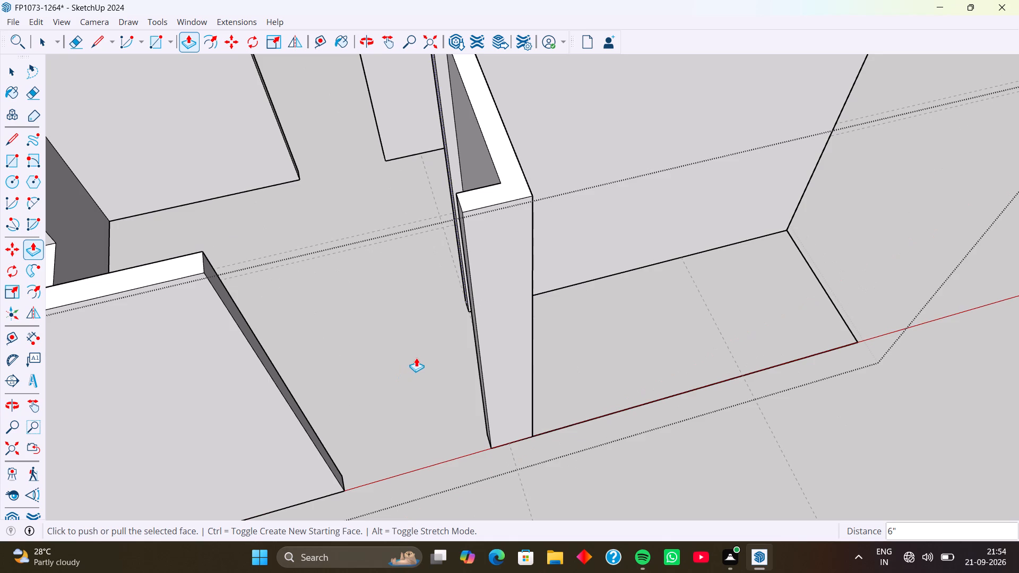
{"action": "key", "text": "space"}
{"action": "left_click", "coordinate": [709, 444]}
Add a guide parallel to the existing one at the wall return's base corner, offset slightly toward the recessed wall.
{"action": "scroll", "coordinate": [629, 362], "scroll_direction": "down", "scroll_amount": 3}
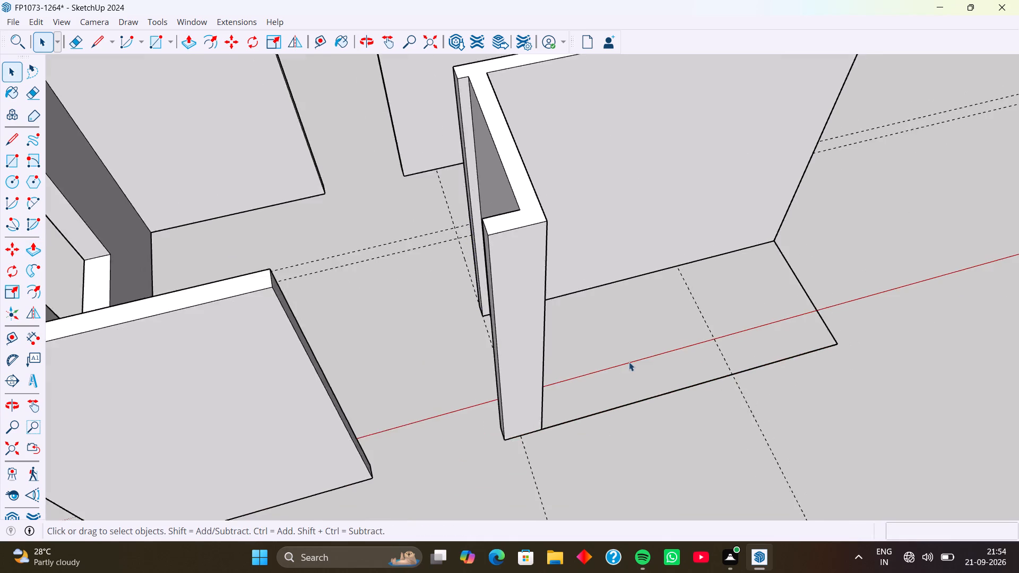
{"action": "scroll", "coordinate": [629, 362], "scroll_direction": "down", "scroll_amount": 1}
{"action": "middle_click_drag", "start_coordinate": [625, 342], "coordinate": [576, 424]}
{"action": "middle_click_drag", "start_coordinate": [650, 286], "coordinate": [602, 311]}
{"action": "scroll", "coordinate": [602, 307], "scroll_direction": "down", "scroll_amount": 5}
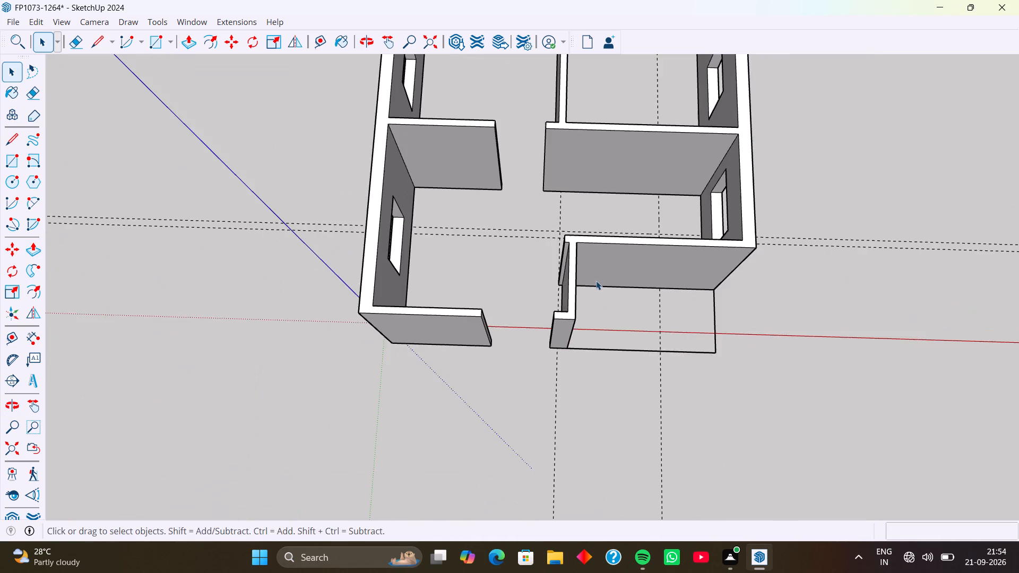
{"action": "middle_click_drag", "start_coordinate": [595, 280], "coordinate": [581, 349]}
{"action": "scroll", "coordinate": [580, 247], "scroll_direction": "up", "scroll_amount": 6}
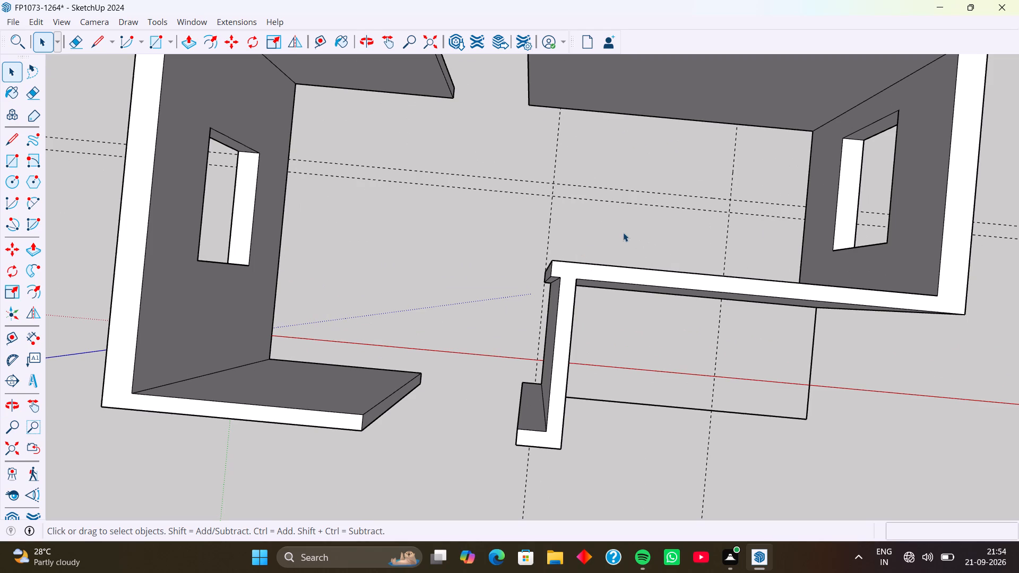
{"action": "scroll", "coordinate": [572, 268], "scroll_direction": "up", "scroll_amount": 1}
{"action": "middle_click_drag", "start_coordinate": [572, 268], "coordinate": [589, 227]}
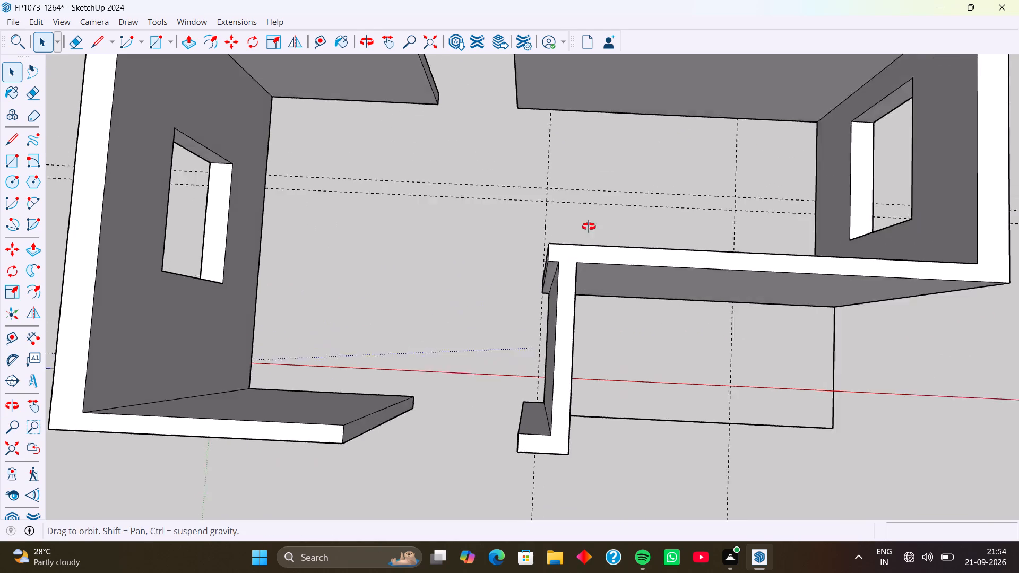
{"action": "middle_click_drag", "start_coordinate": [589, 227], "coordinate": [597, 98]}
{"action": "middle_click_drag", "start_coordinate": [582, 244], "coordinate": [678, 248]}
{"action": "middle_click_drag", "start_coordinate": [530, 292], "coordinate": [524, 353]}
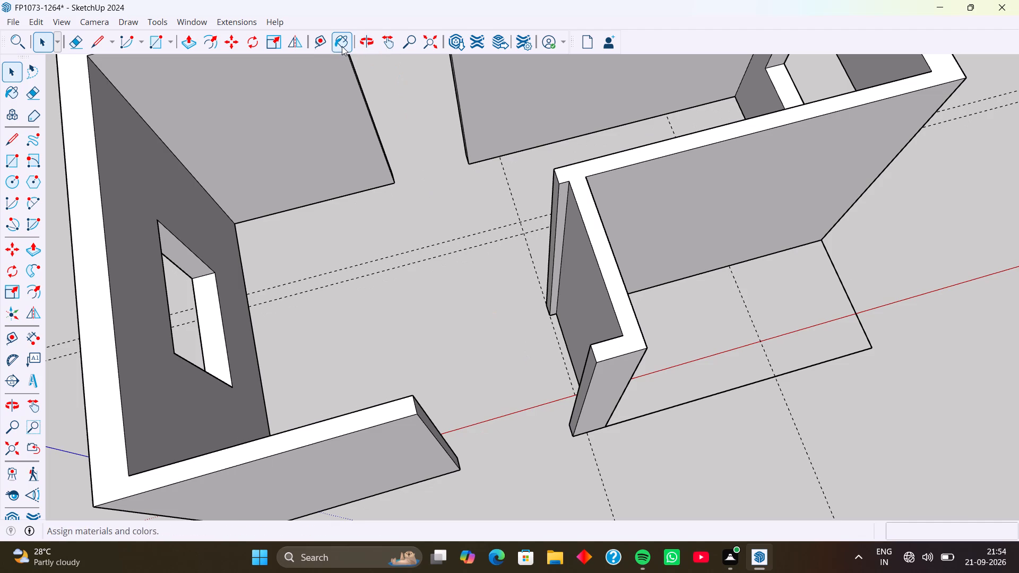
{"action": "left_click_drag", "start_coordinate": [317, 41], "coordinate": [329, 58]}
{"action": "scroll", "coordinate": [557, 323], "scroll_direction": "up", "scroll_amount": 5}
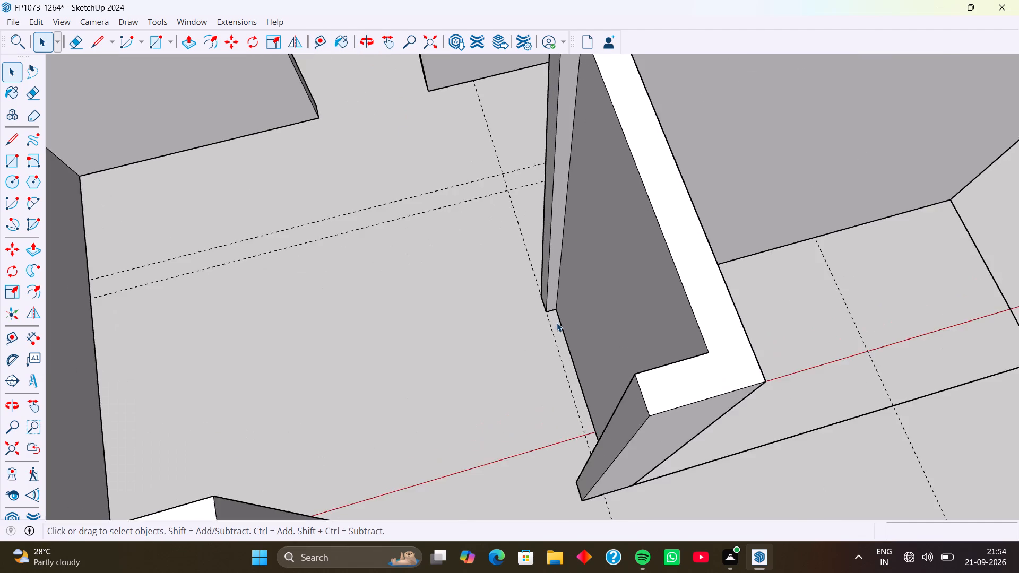
{"action": "scroll", "coordinate": [557, 323], "scroll_direction": "up", "scroll_amount": 2}
{"action": "left_click", "coordinate": [318, 42]}
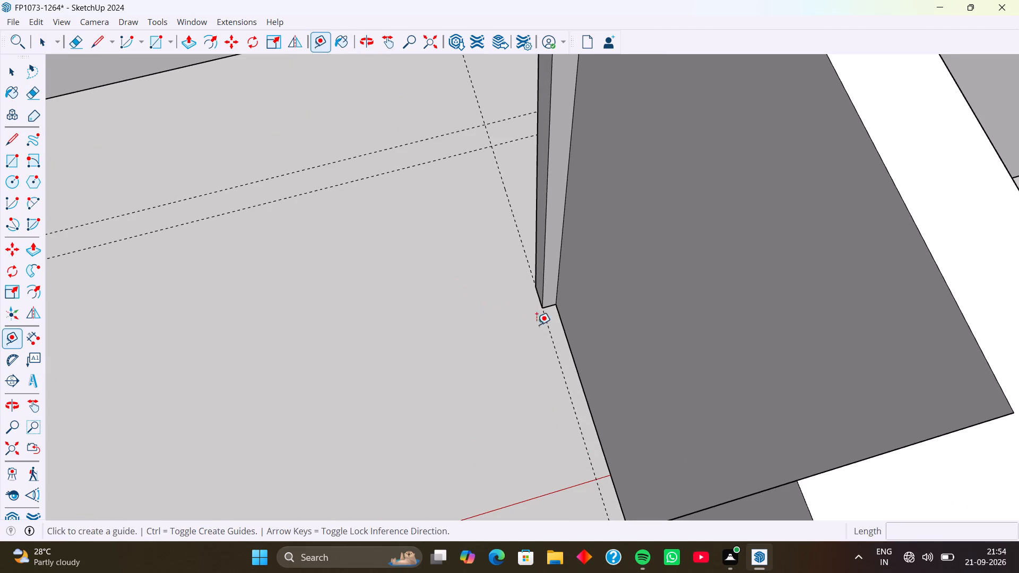
{"action": "left_click", "coordinate": [545, 329]}
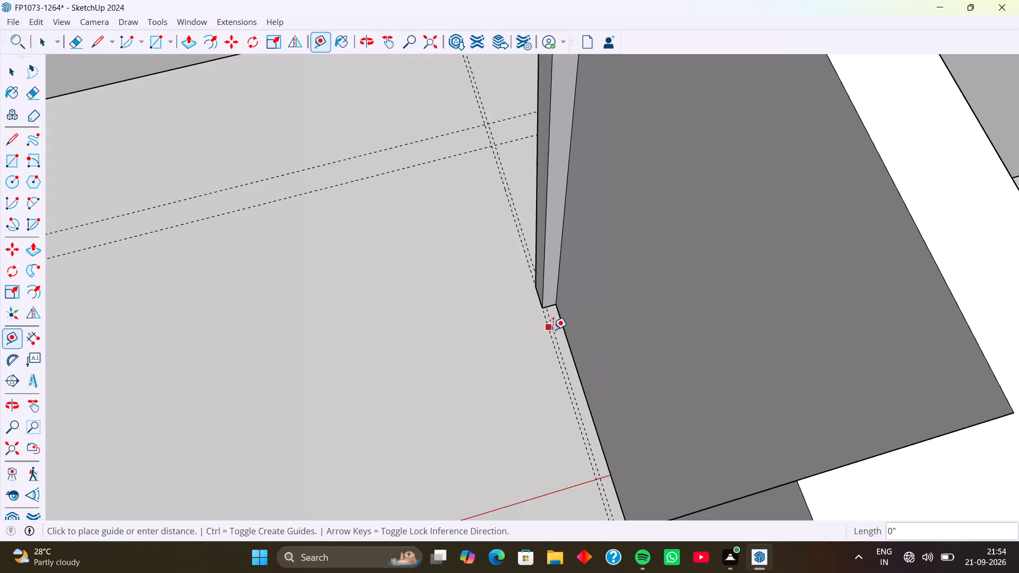
{"action": "left_click", "coordinate": [561, 325]}
Draw a 6' 6" floor line along the new guide, parallel to the green axis, from the interior wall to the front L-shaped wall's corner.
{"action": "scroll", "coordinate": [583, 327], "scroll_direction": "down", "scroll_amount": 5}
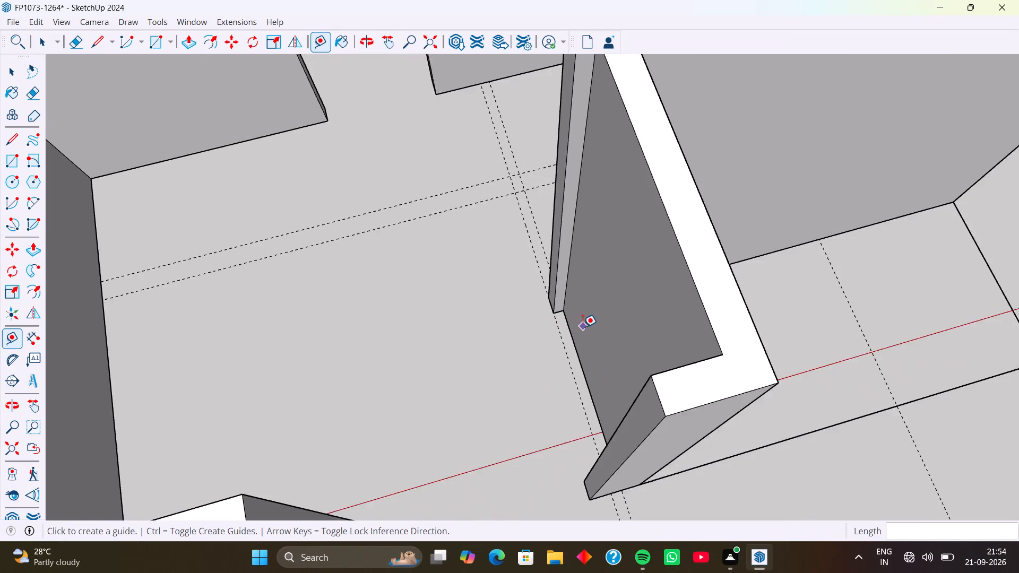
{"action": "middle_click_drag", "start_coordinate": [588, 332], "coordinate": [514, 401]}
{"action": "middle_click_drag", "start_coordinate": [582, 352], "coordinate": [514, 352]}
{"action": "scroll", "coordinate": [570, 307], "scroll_direction": "down", "scroll_amount": 5}
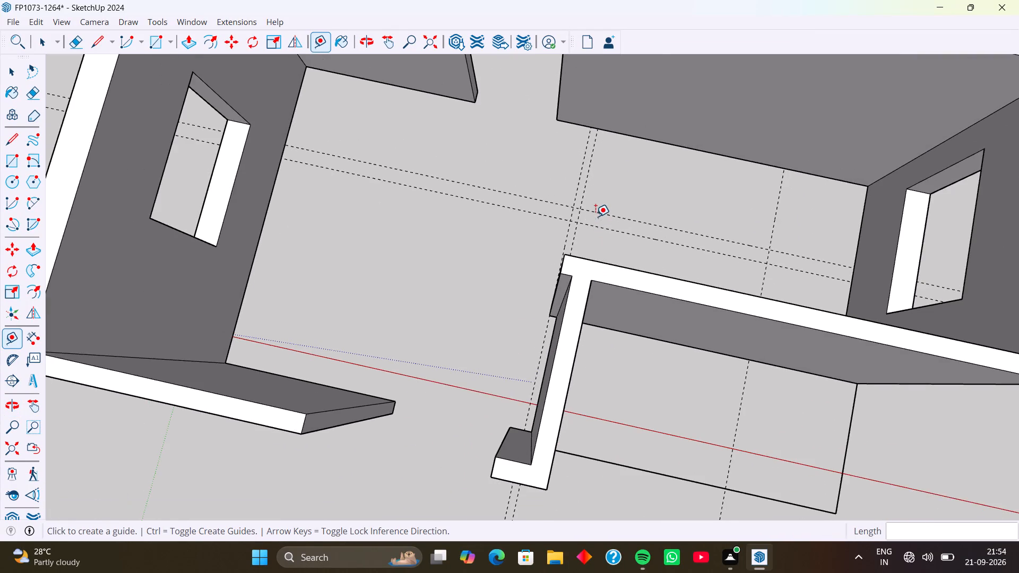
{"action": "scroll", "coordinate": [595, 216], "scroll_direction": "up", "scroll_amount": 7}
{"action": "middle_click", "coordinate": [610, 265]}
{"action": "scroll", "coordinate": [610, 265], "scroll_direction": "up", "scroll_amount": 1}
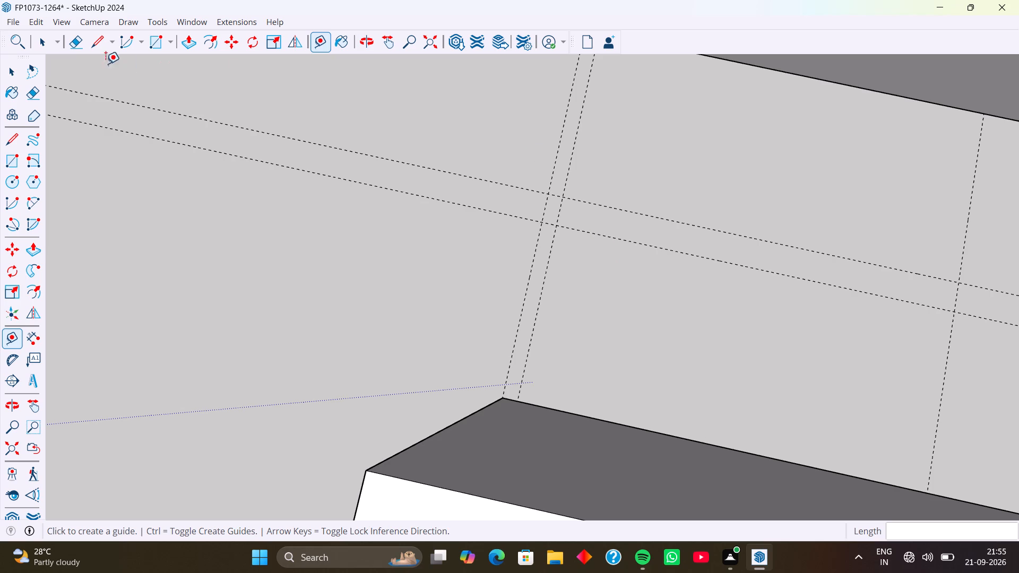
{"action": "left_click_drag", "start_coordinate": [94, 44], "coordinate": [102, 53]}
{"action": "scroll", "coordinate": [633, 237], "scroll_direction": "down", "scroll_amount": 5}
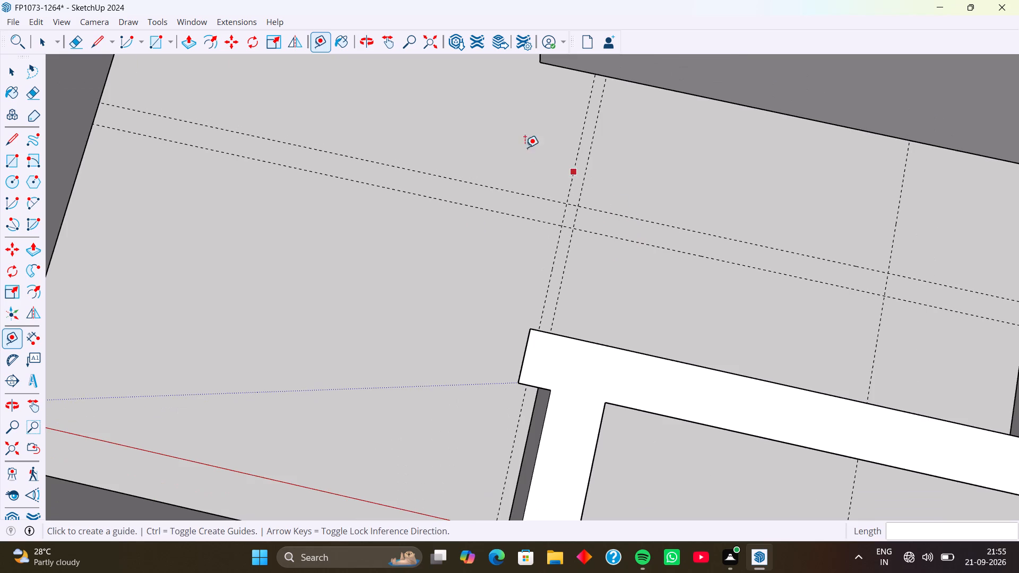
{"action": "left_click", "coordinate": [92, 38]}
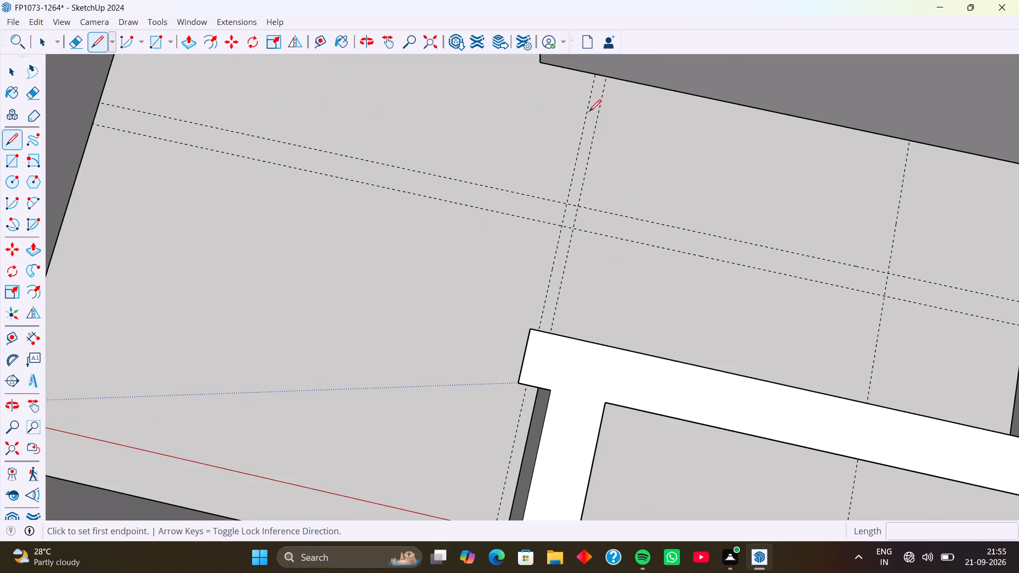
{"action": "scroll", "coordinate": [603, 80], "scroll_direction": "up", "scroll_amount": 6}
{"action": "left_click", "coordinate": [608, 75]}
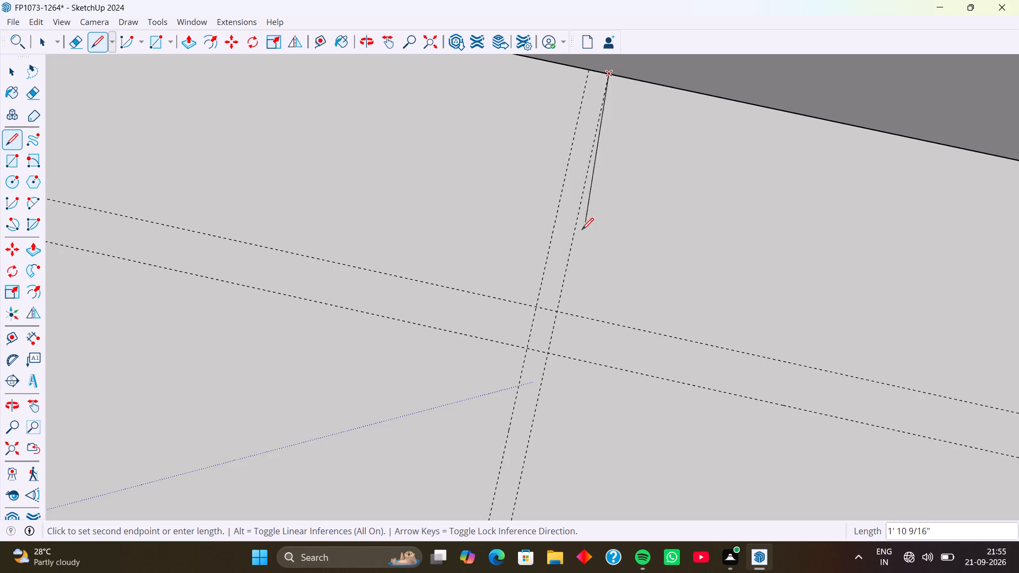
{"action": "scroll", "coordinate": [582, 229], "scroll_direction": "down", "scroll_amount": 10}
{"action": "middle_click_drag", "start_coordinate": [573, 332], "coordinate": [591, 209], "text": "shift"}
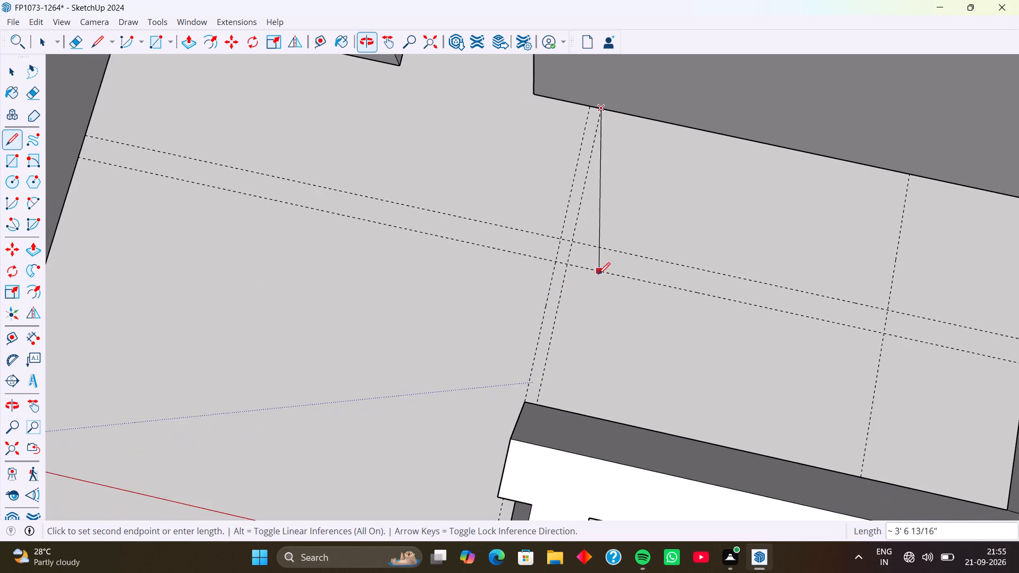
{"action": "middle_click_drag", "start_coordinate": [593, 282], "coordinate": [565, 332]}
{"action": "scroll", "coordinate": [770, 296], "scroll_direction": "down", "scroll_amount": 12}
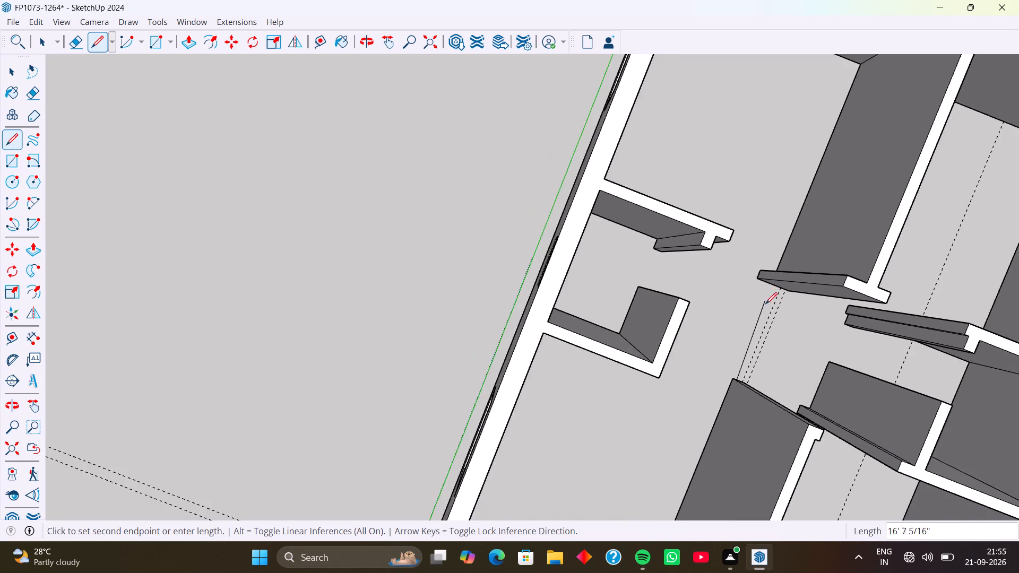
{"action": "scroll", "coordinate": [761, 314], "scroll_direction": "down", "scroll_amount": 12}
{"action": "scroll", "coordinate": [712, 368], "scroll_direction": "down", "scroll_amount": 6}
{"action": "middle_click_drag", "start_coordinate": [715, 441], "coordinate": [724, 423], "text": "shift"}
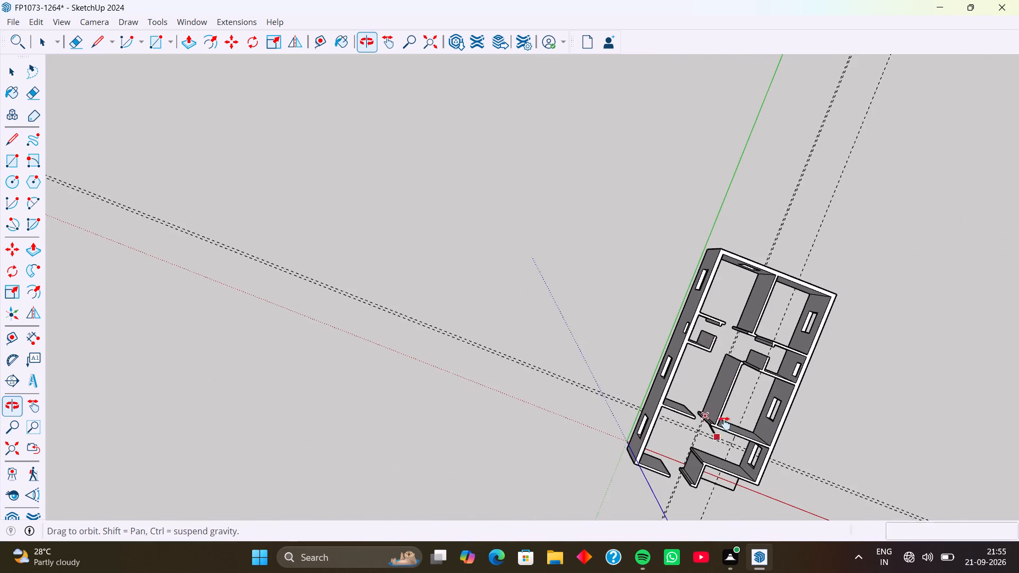
{"action": "middle_click_drag", "start_coordinate": [724, 423], "coordinate": [752, 228], "text": "shift"}
{"action": "scroll", "coordinate": [746, 247], "scroll_direction": "up", "scroll_amount": 20}
{"action": "scroll", "coordinate": [746, 247], "scroll_direction": "up", "scroll_amount": 3}
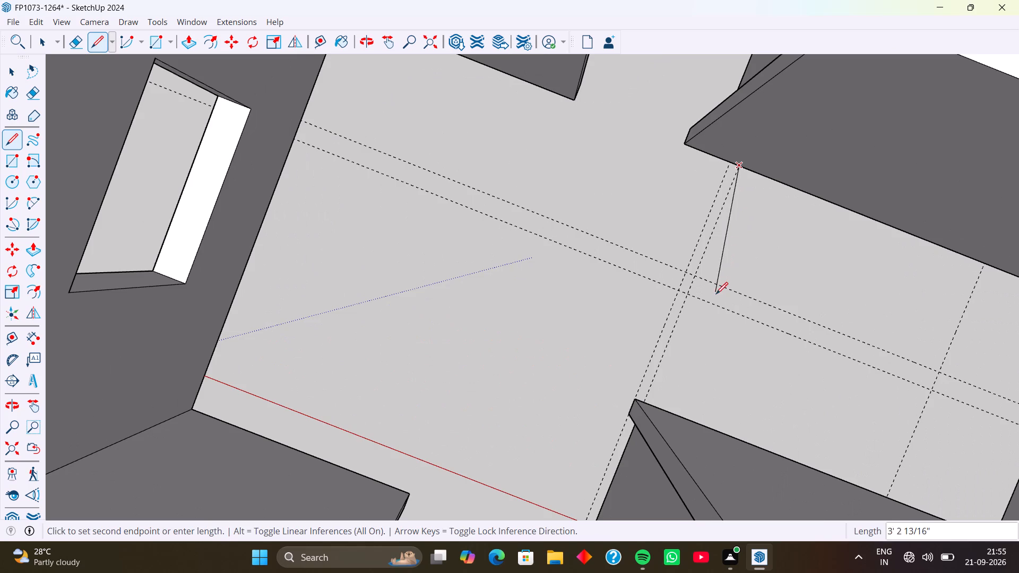
{"action": "middle_click_drag", "start_coordinate": [714, 298], "coordinate": [730, 166], "text": "shift"}
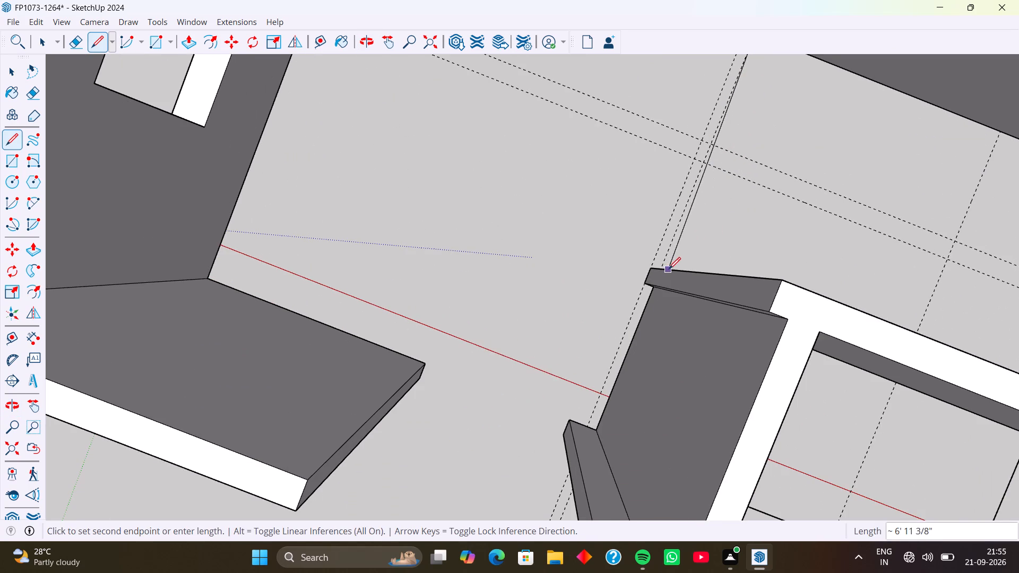
{"action": "middle_click_drag", "start_coordinate": [667, 271], "coordinate": [615, 329]}
{"action": "scroll", "coordinate": [700, 246], "scroll_direction": "up", "scroll_amount": 4}
{"action": "key", "text": "Up"}
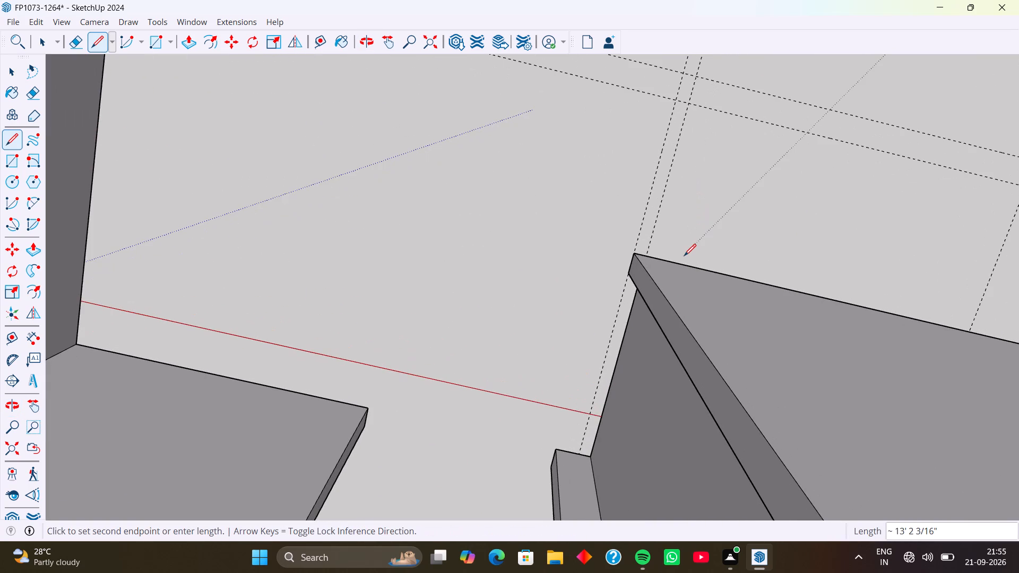
{"action": "key", "text": "Left"}
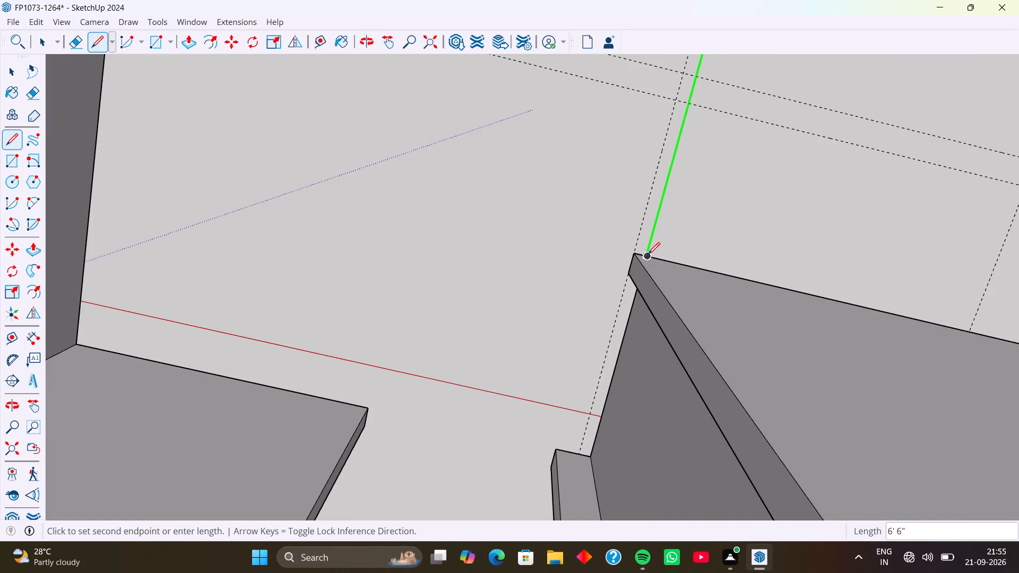
{"action": "left_click", "coordinate": [648, 254]}
{"action": "scroll", "coordinate": [772, 228], "scroll_direction": "down", "scroll_amount": 5}
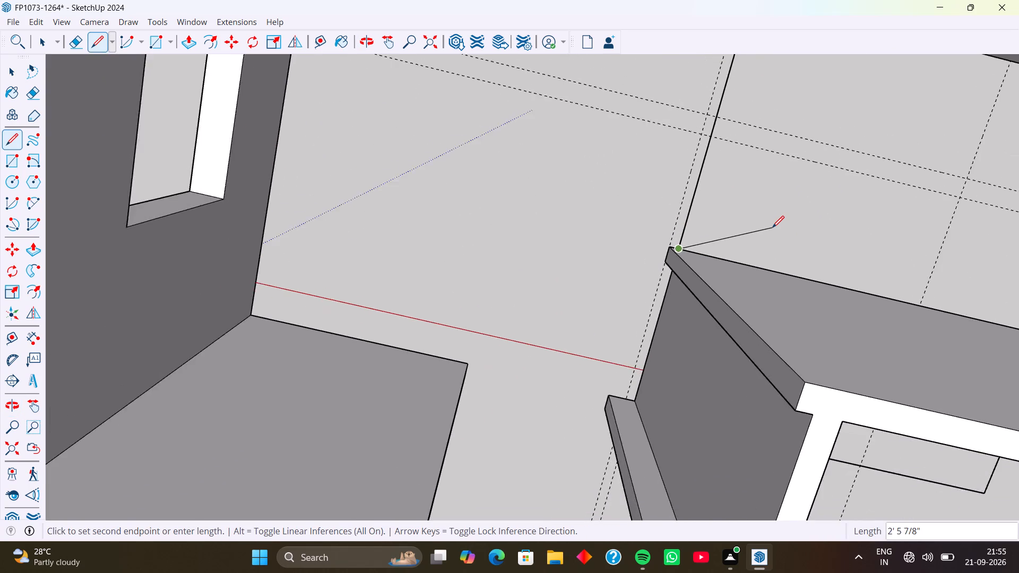
{"action": "scroll", "coordinate": [772, 228], "scroll_direction": "down", "scroll_amount": 8}
{"action": "key", "text": "space"}
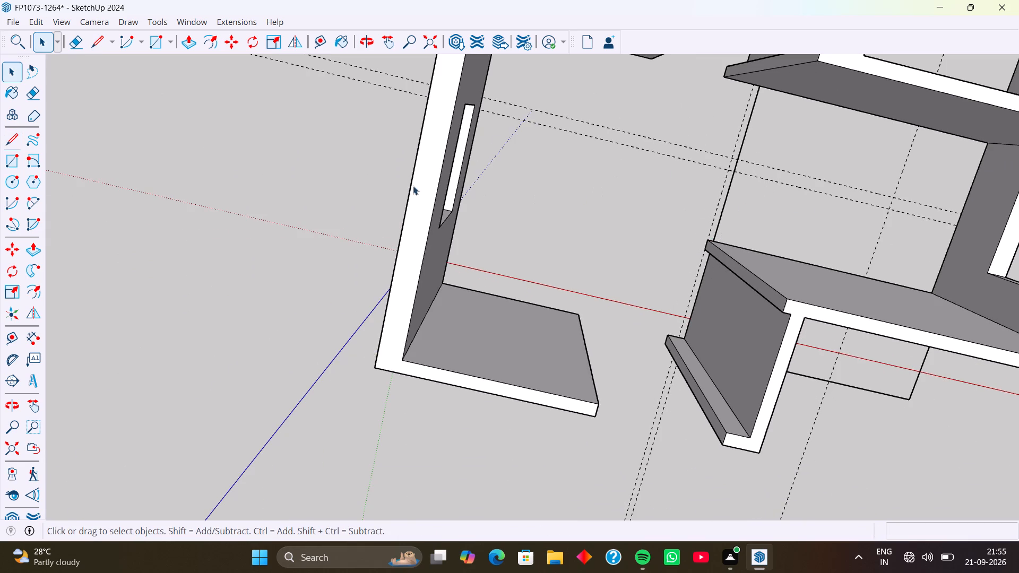
Draw a floor line along the guide nearer the front from the 6' 6" line to the crossing guide, and a wall-to-wall line along that crossing guide.
{"action": "key", "text": "l"}
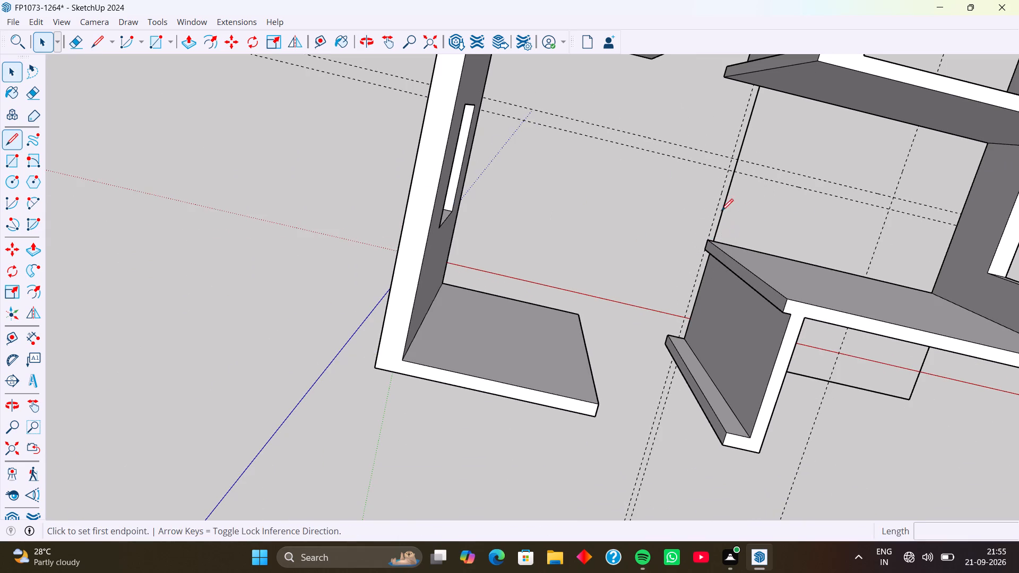
{"action": "left_click", "coordinate": [735, 173]}
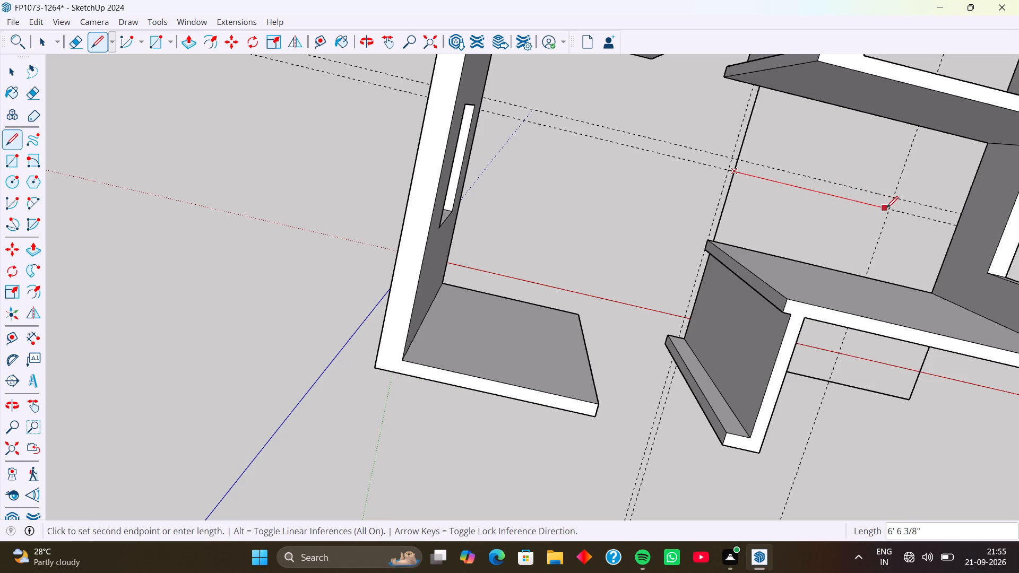
{"action": "left_click", "coordinate": [888, 209]}
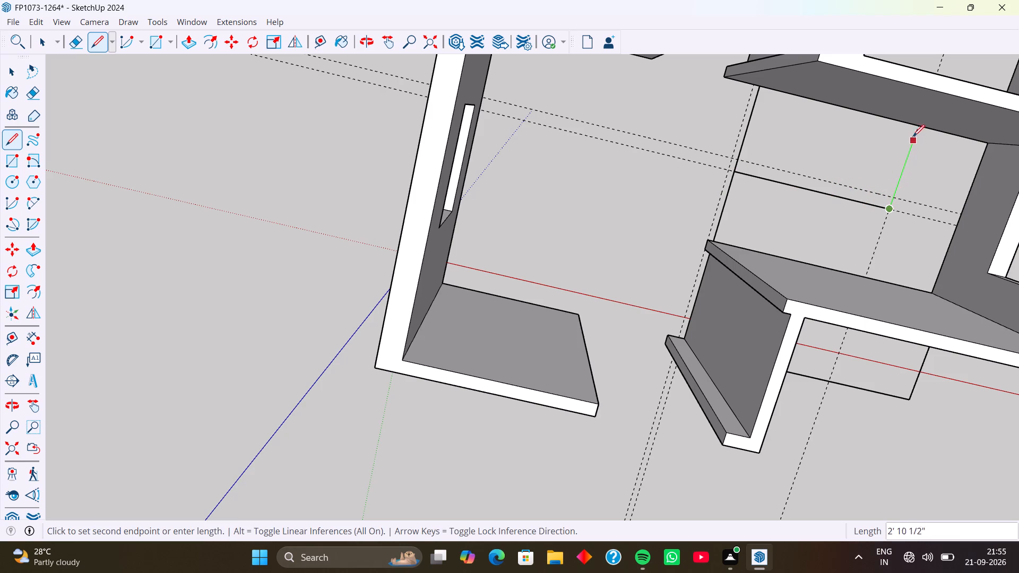
{"action": "left_click", "coordinate": [917, 126]}
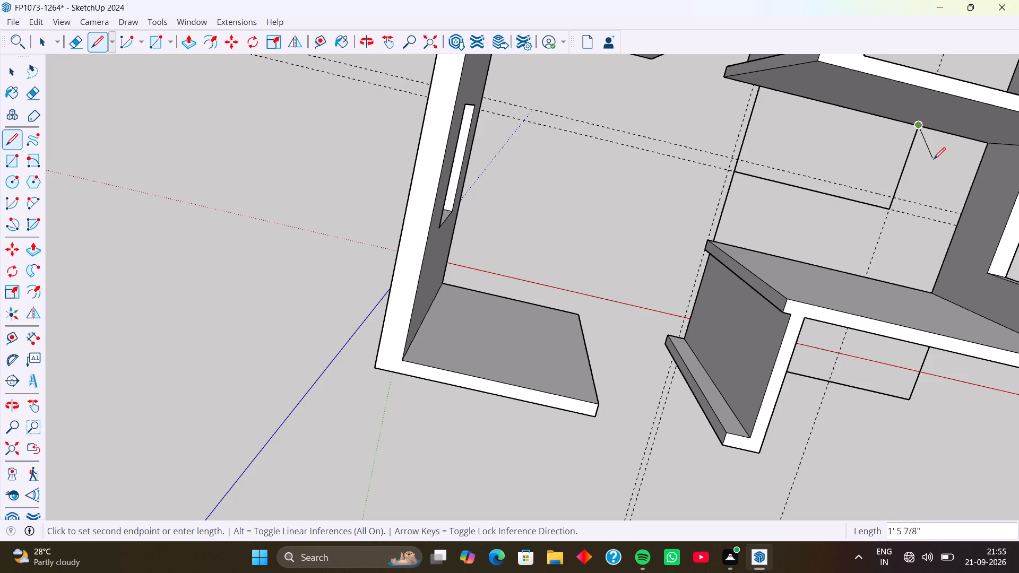
{"action": "key", "text": "l"}
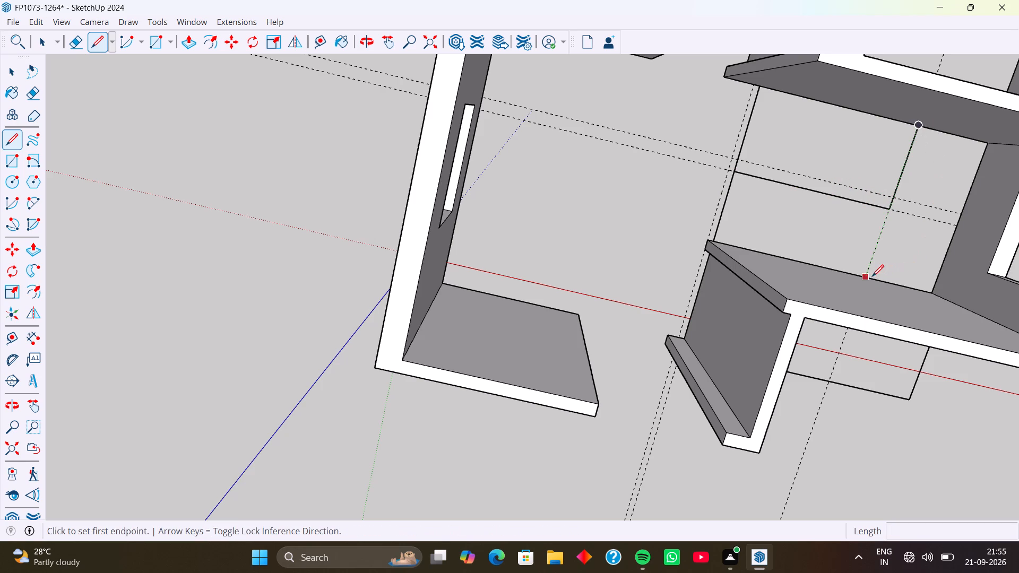
{"action": "left_click", "coordinate": [869, 276]}
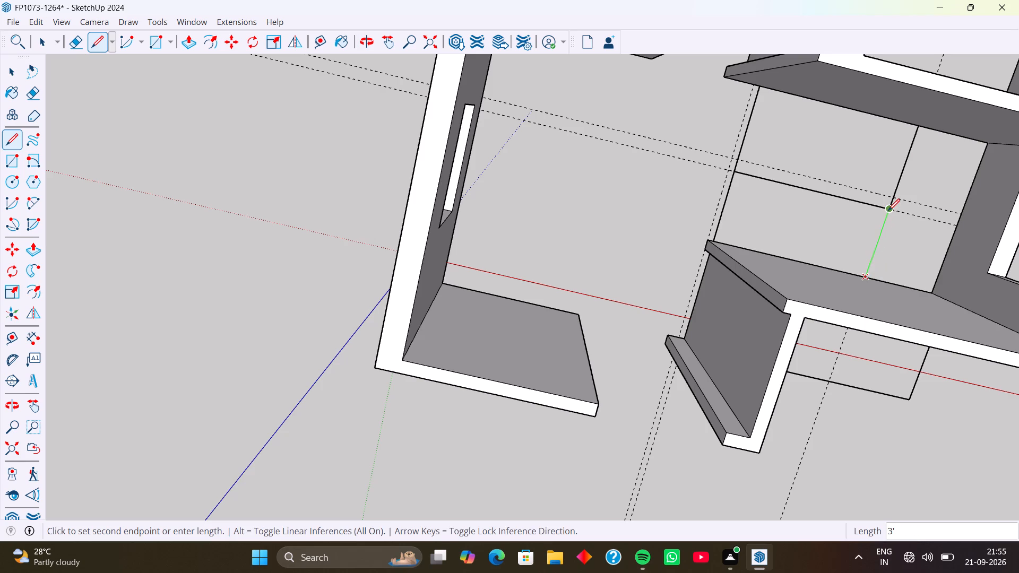
{"action": "left_click", "coordinate": [888, 211]}
Close the narrow floor strip with a 6' 9" line along the second parallel guide, back to the 6' 6" line.
{"action": "key", "text": "l"}
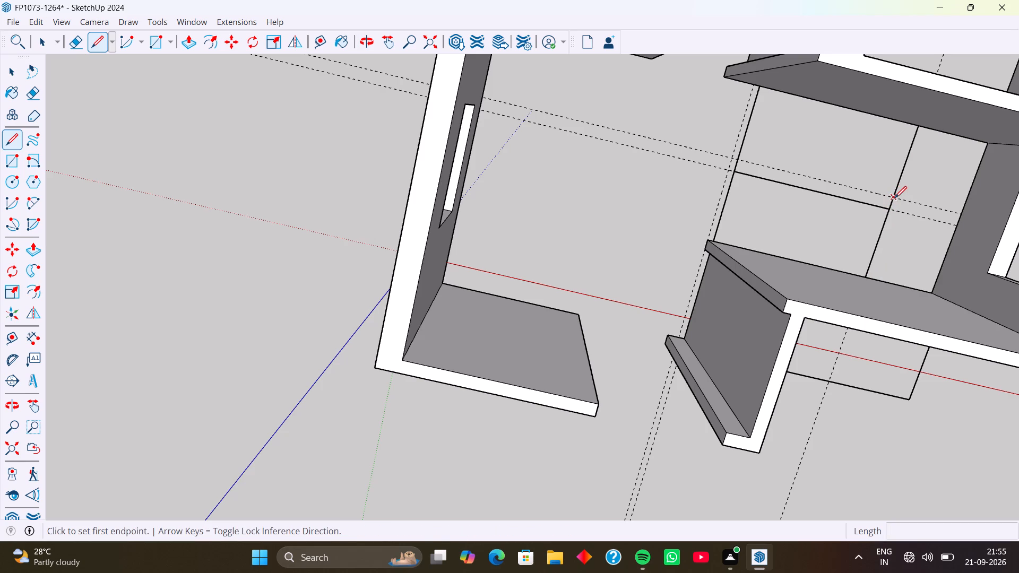
{"action": "left_click", "coordinate": [894, 198]}
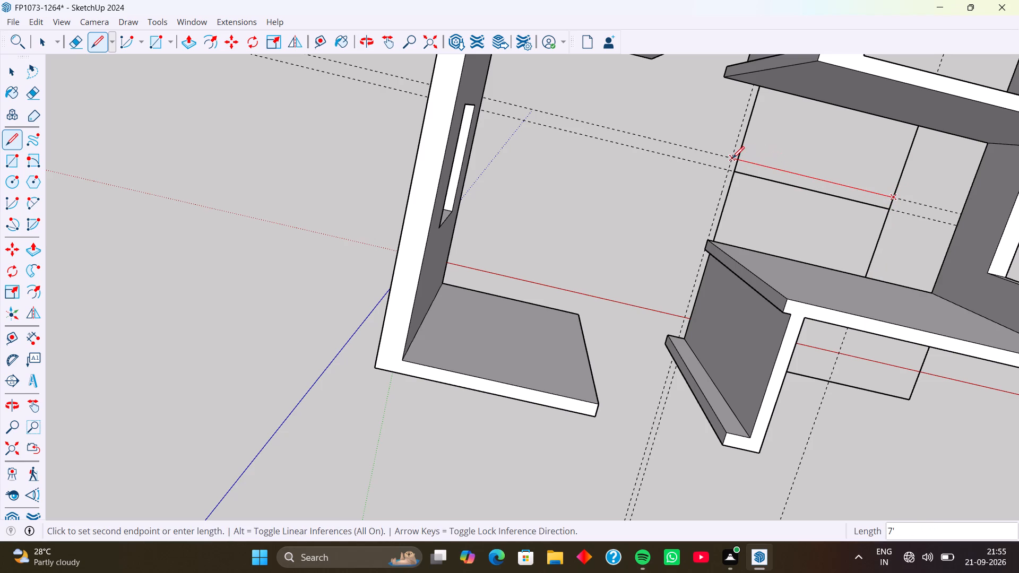
{"action": "left_click", "coordinate": [739, 158]}
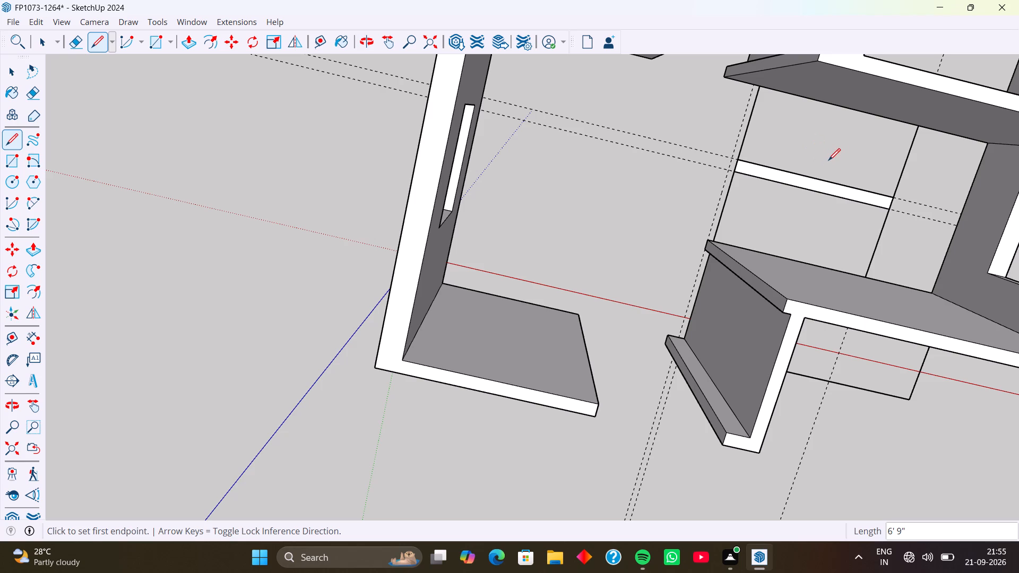
Delete the face filling the narrow floor strip, keeping its outline.
{"action": "key", "text": "space"}
{"action": "left_click", "coordinate": [825, 189]}
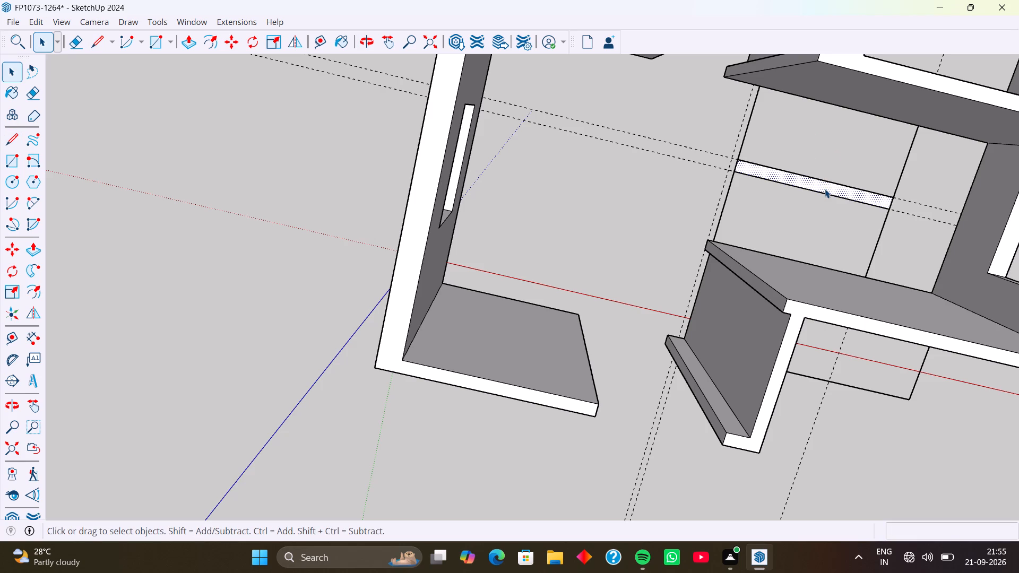
{"action": "key", "text": "Delete"}
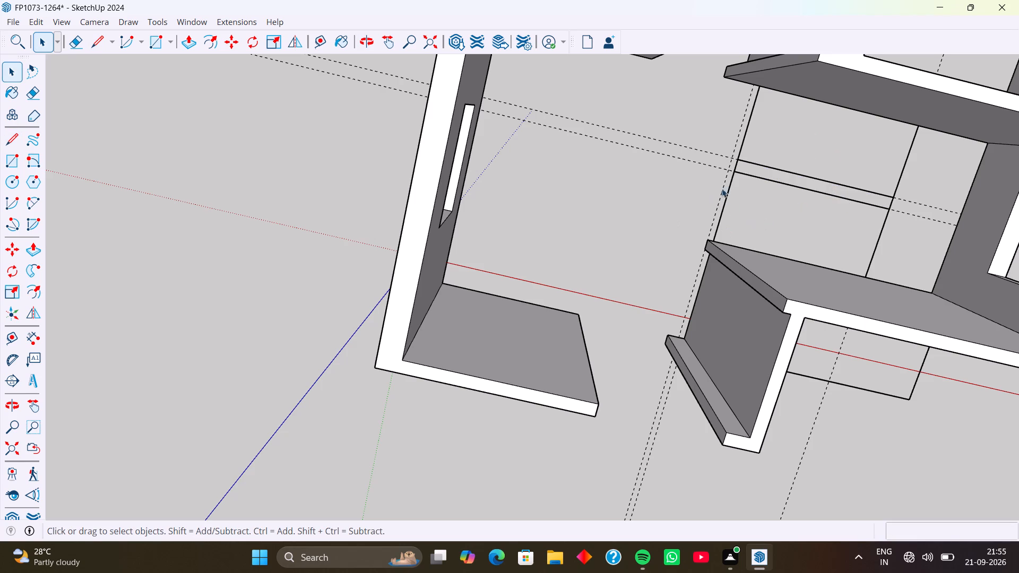
Delete all the guides in the model.
{"action": "scroll", "coordinate": [747, 161], "scroll_direction": "up", "scroll_amount": 12}
{"action": "scroll", "coordinate": [732, 199], "scroll_direction": "down", "scroll_amount": 9}
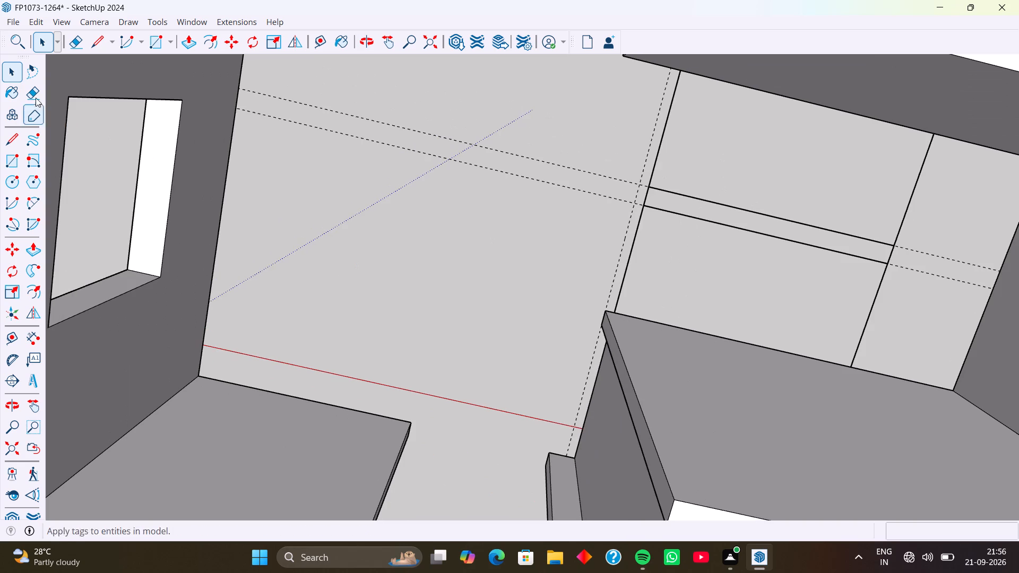
{"action": "left_click", "coordinate": [40, 22]}
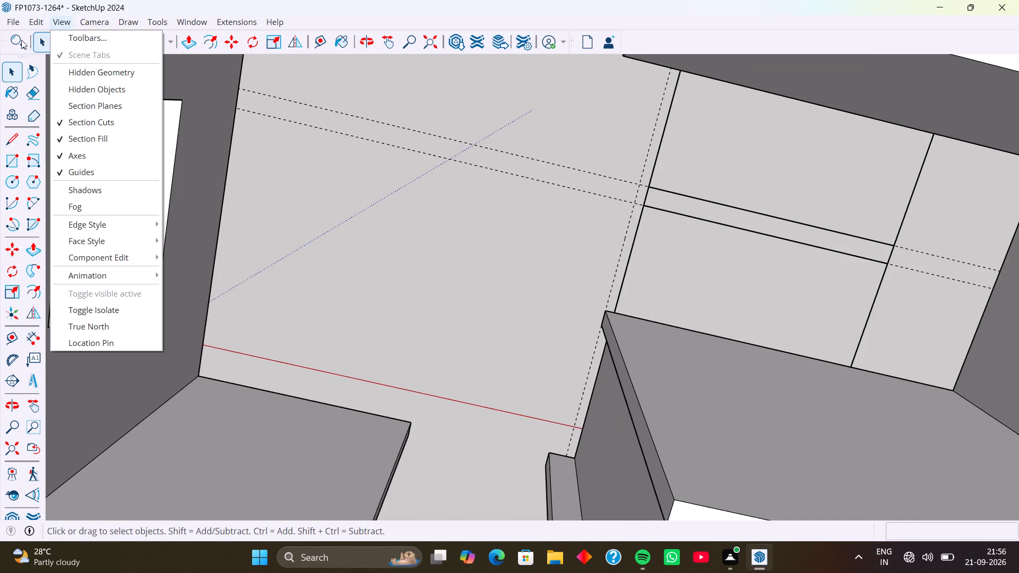
{"action": "left_click", "coordinate": [92, 155]}
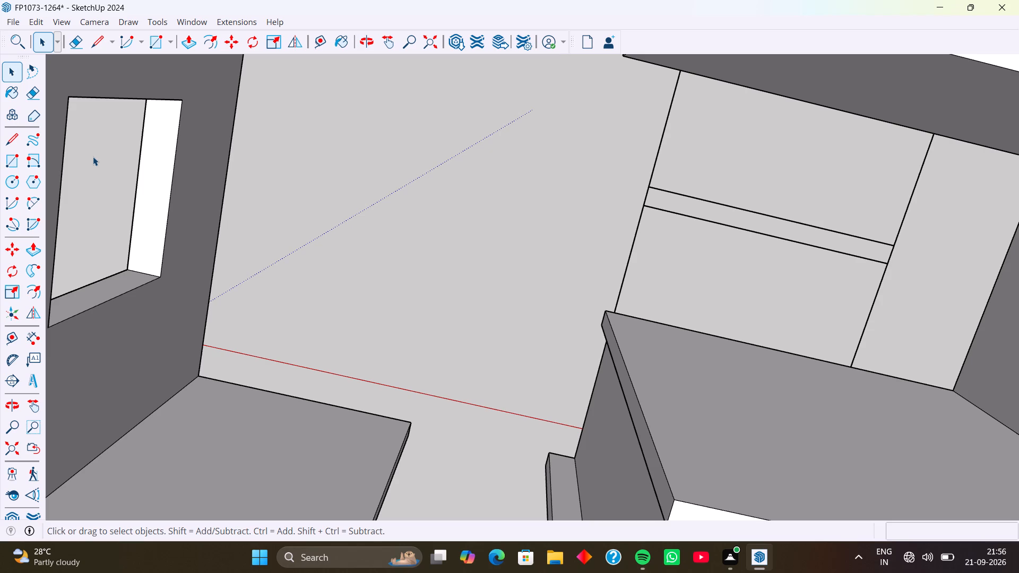
Copy the cross line between the strip and the interior wall 6' 9" to the strip's far end, dividing the span into 8 equal treads.
{"action": "middle_click_drag", "start_coordinate": [856, 275], "coordinate": [878, 252]}
{"action": "scroll", "coordinate": [905, 256], "scroll_direction": "up", "scroll_amount": 3}
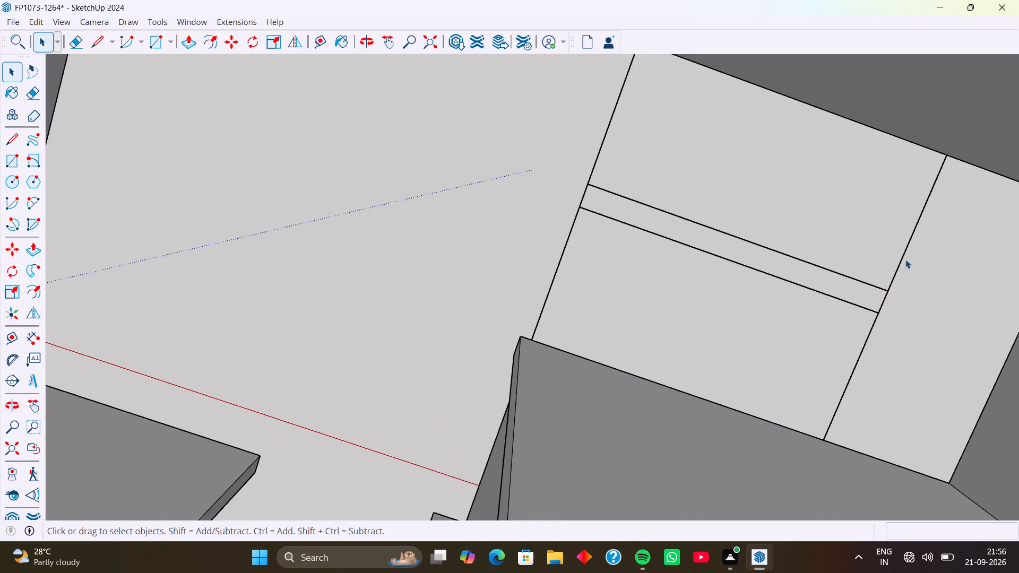
{"action": "left_click", "coordinate": [896, 266]}
{"action": "left_click", "coordinate": [898, 272]}
{"action": "key", "text": "m"}
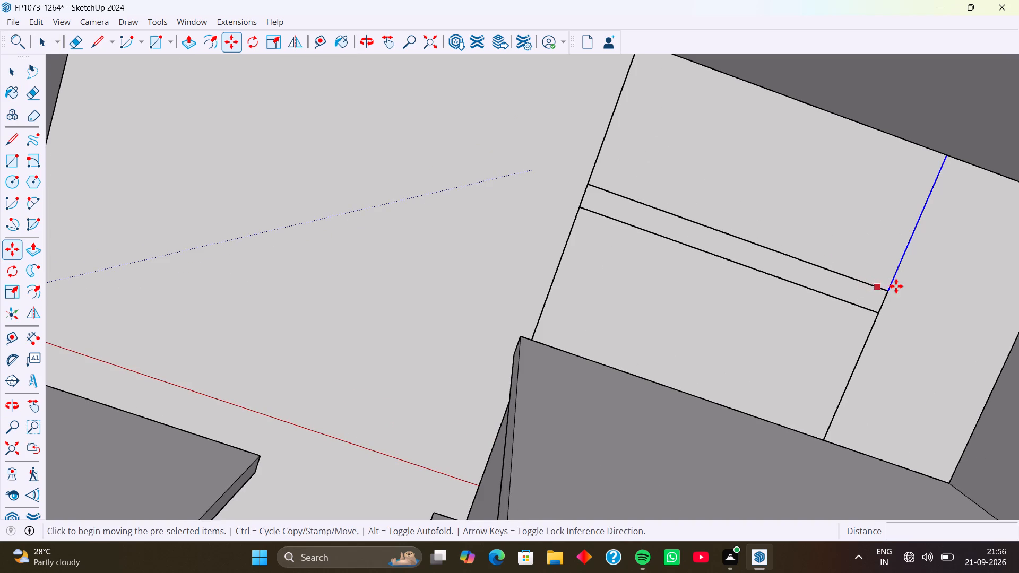
{"action": "left_click", "coordinate": [888, 290]}
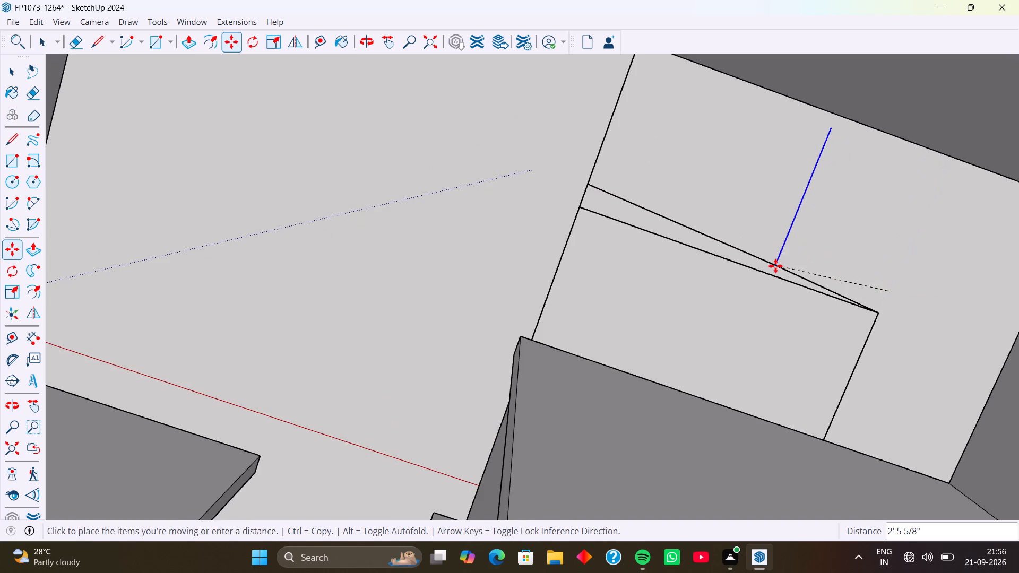
{"action": "left_click", "coordinate": [589, 186]}
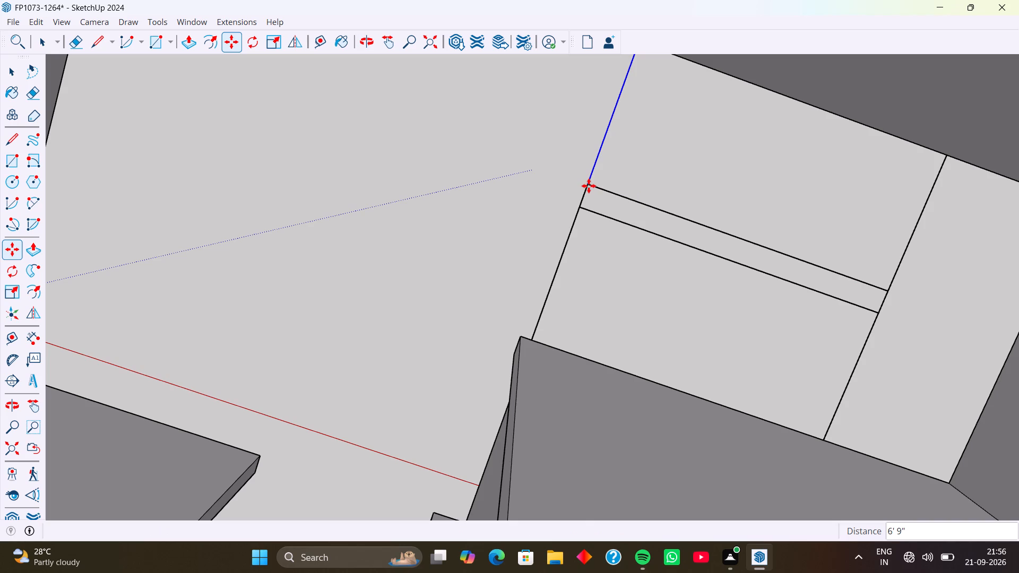
{"action": "type", "text": "8/"}
{"action": "key", "text": "Return"}
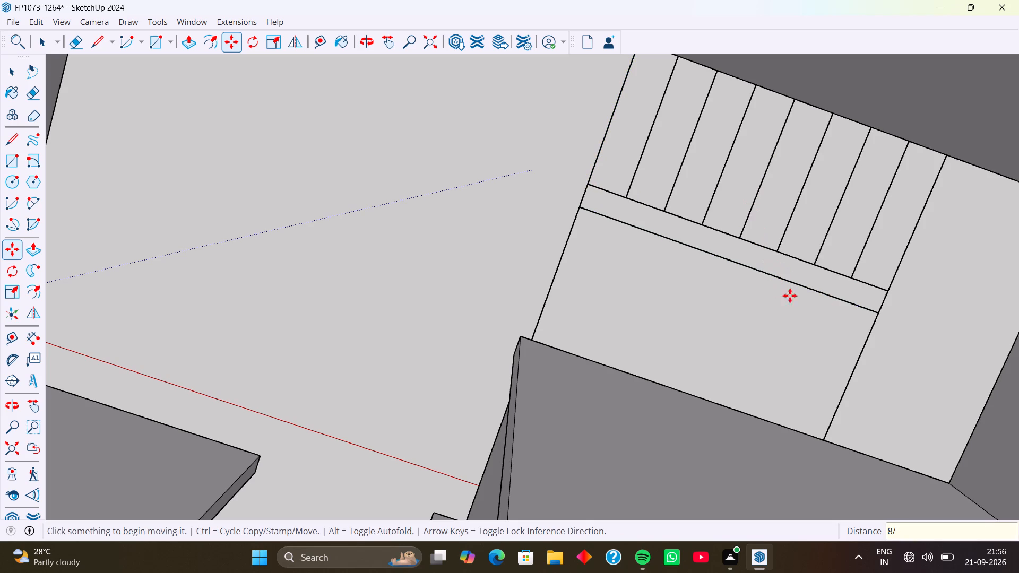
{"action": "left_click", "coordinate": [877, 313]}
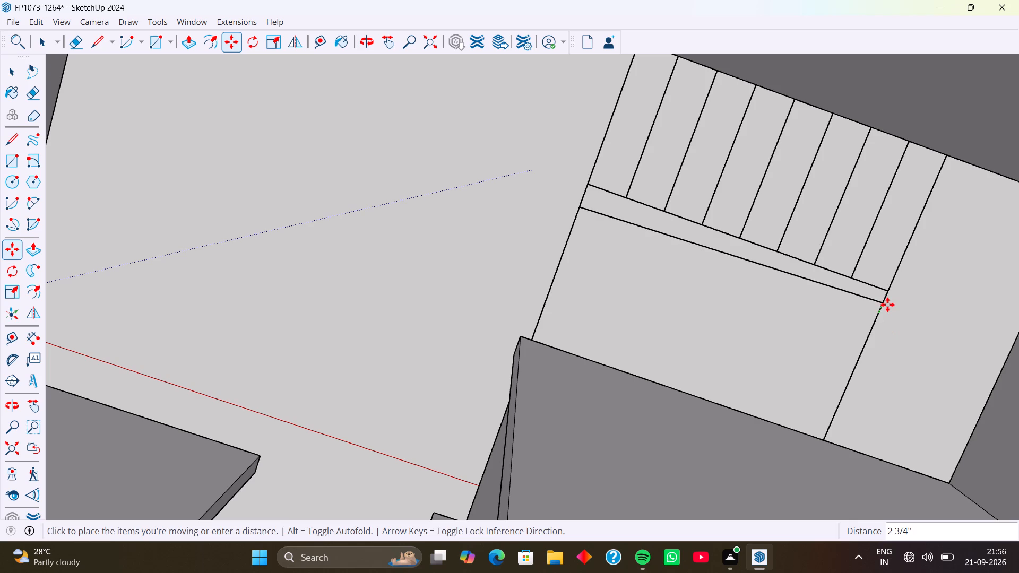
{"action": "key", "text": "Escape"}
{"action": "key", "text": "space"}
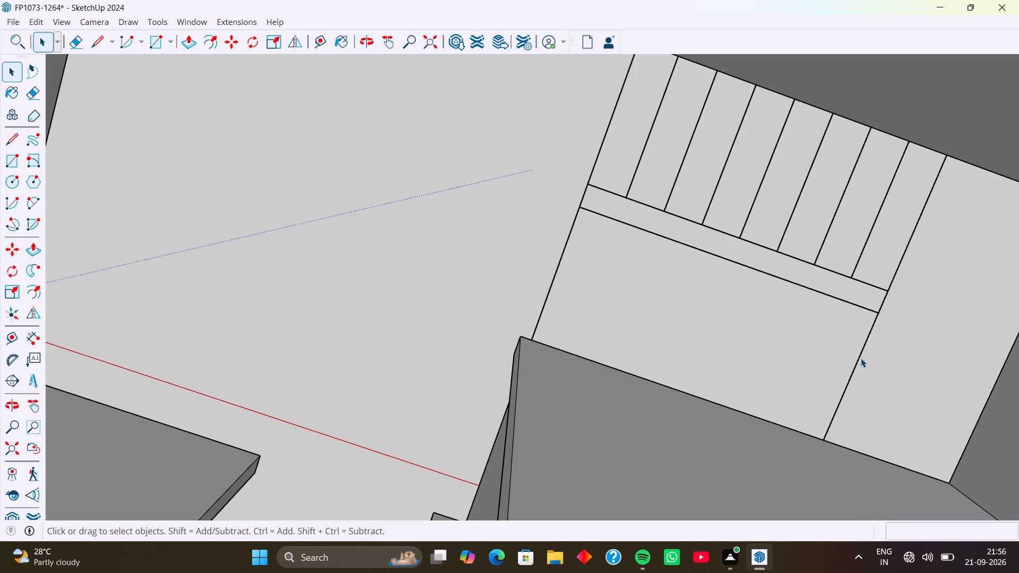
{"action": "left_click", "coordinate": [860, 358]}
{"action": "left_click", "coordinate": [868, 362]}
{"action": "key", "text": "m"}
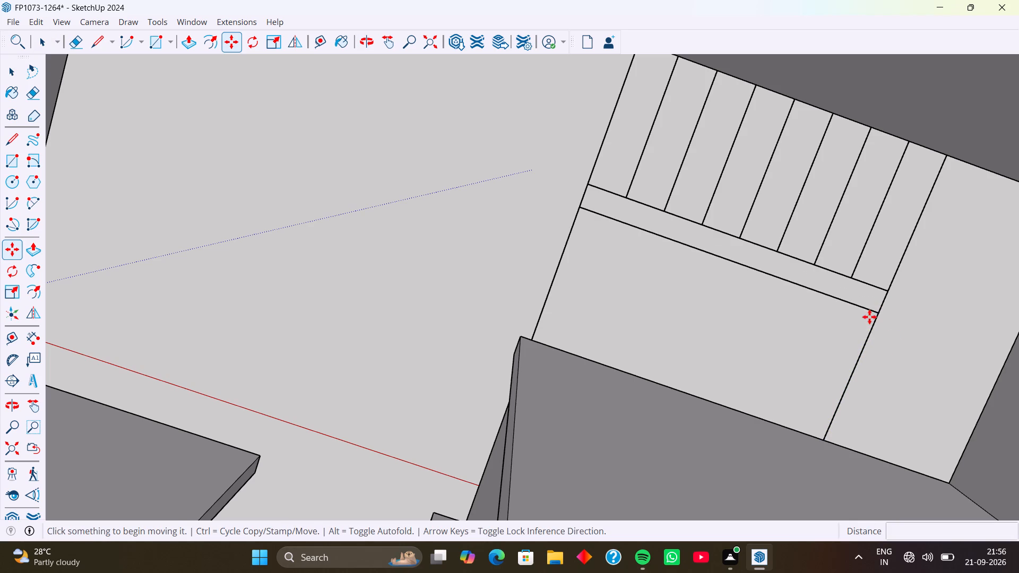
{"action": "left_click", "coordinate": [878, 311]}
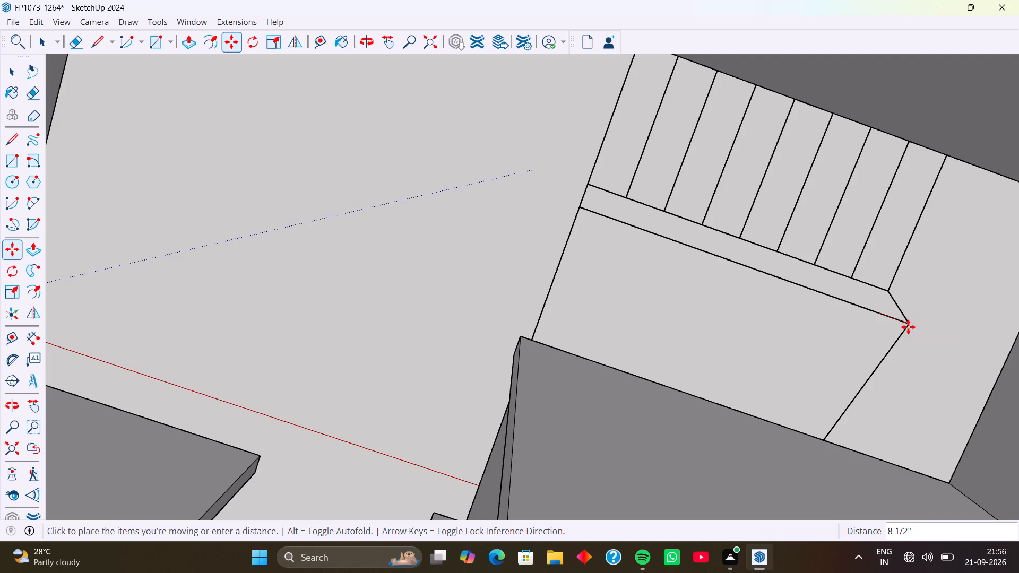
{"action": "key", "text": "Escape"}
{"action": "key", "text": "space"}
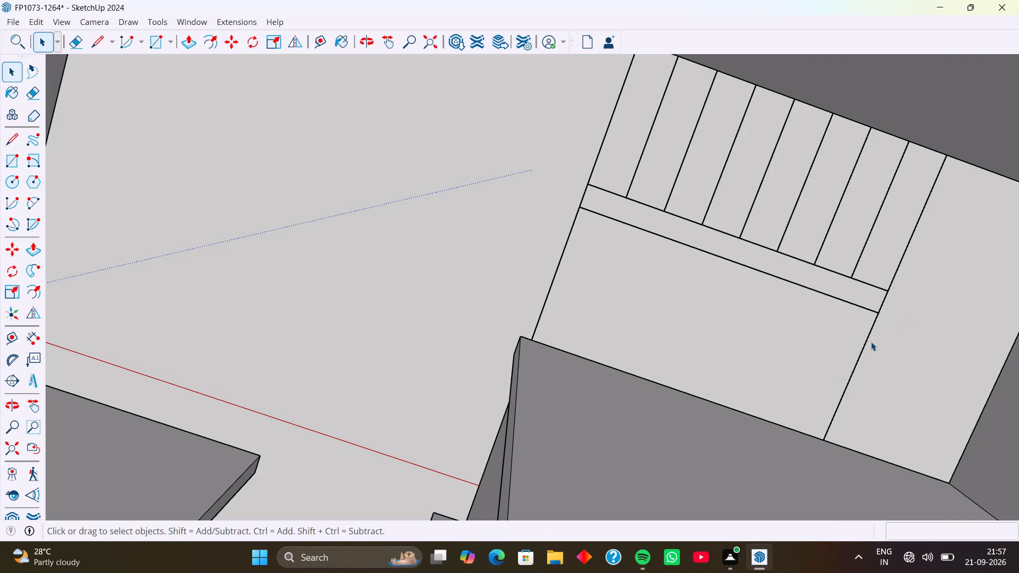
Copy the cross line between the strip and the front L-shaped wall 6' 9" along that wall, dividing the span into 8 equal treads.
{"action": "left_click", "coordinate": [862, 349]}
{"action": "key", "text": "m"}
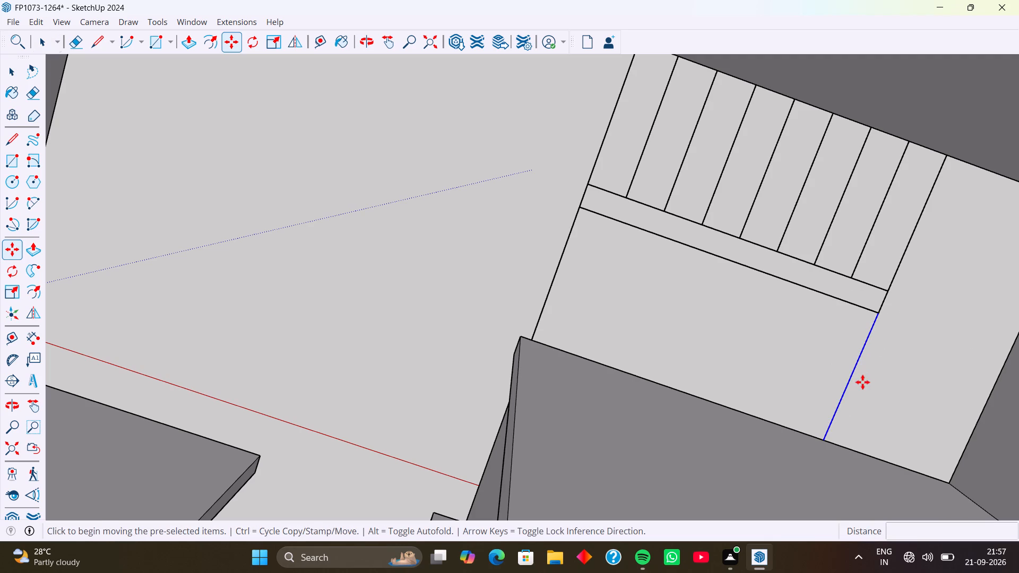
{"action": "left_click", "coordinate": [825, 438]}
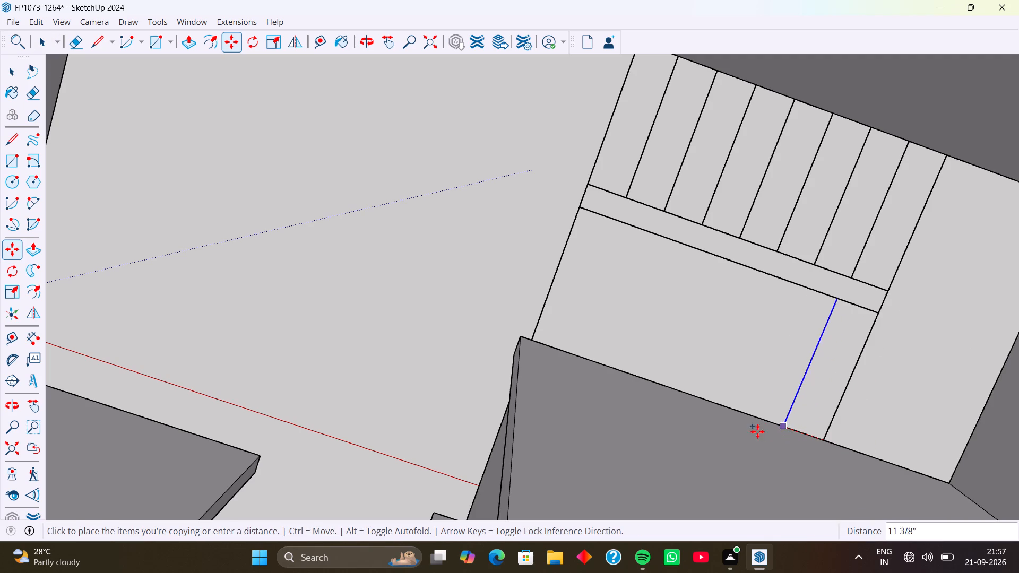
{"action": "left_click", "coordinate": [534, 340]}
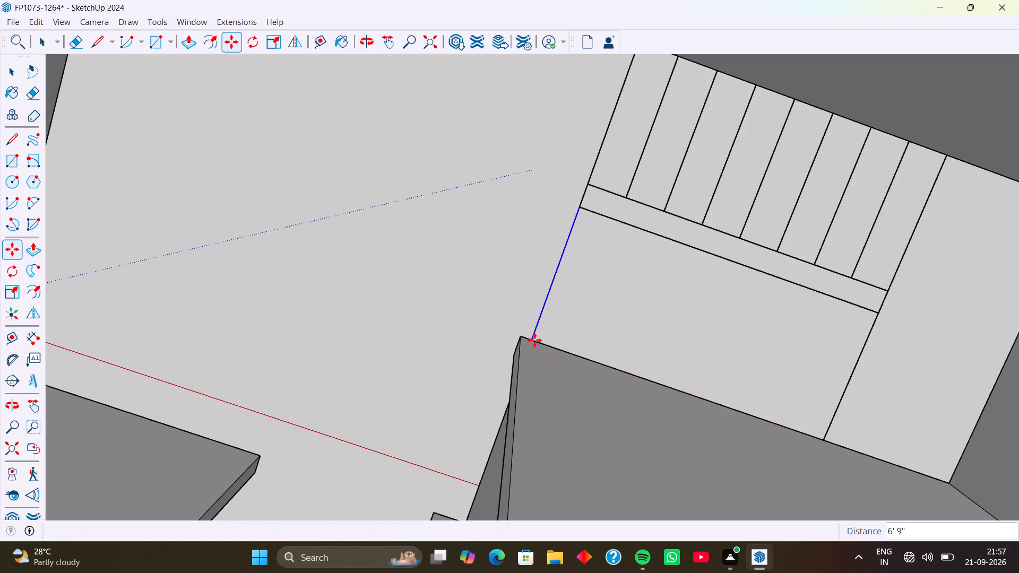
{"action": "type", "text": "8/"}
{"action": "key", "text": "Return"}
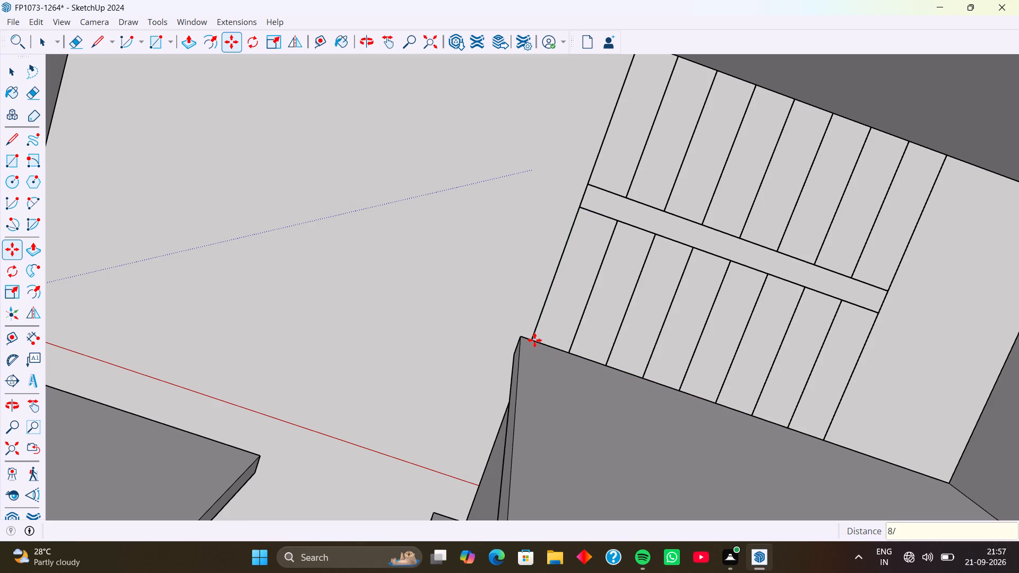
{"action": "scroll", "coordinate": [724, 413], "scroll_direction": "down", "scroll_amount": 5}
{"action": "scroll", "coordinate": [666, 343], "scroll_direction": "down", "scroll_amount": 5}
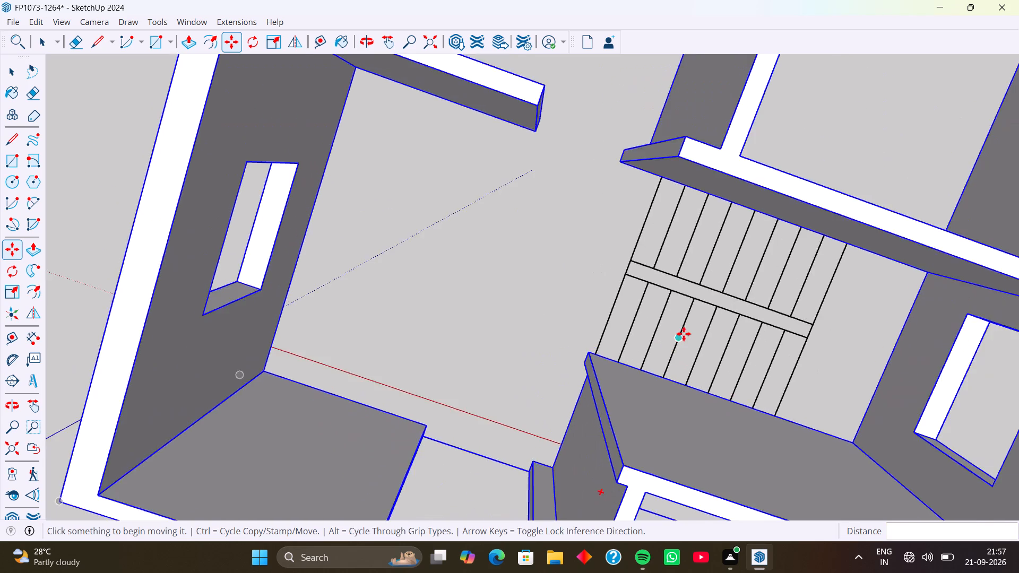
{"action": "scroll", "coordinate": [684, 334], "scroll_direction": "down", "scroll_amount": 6}
{"action": "key", "text": "space"}
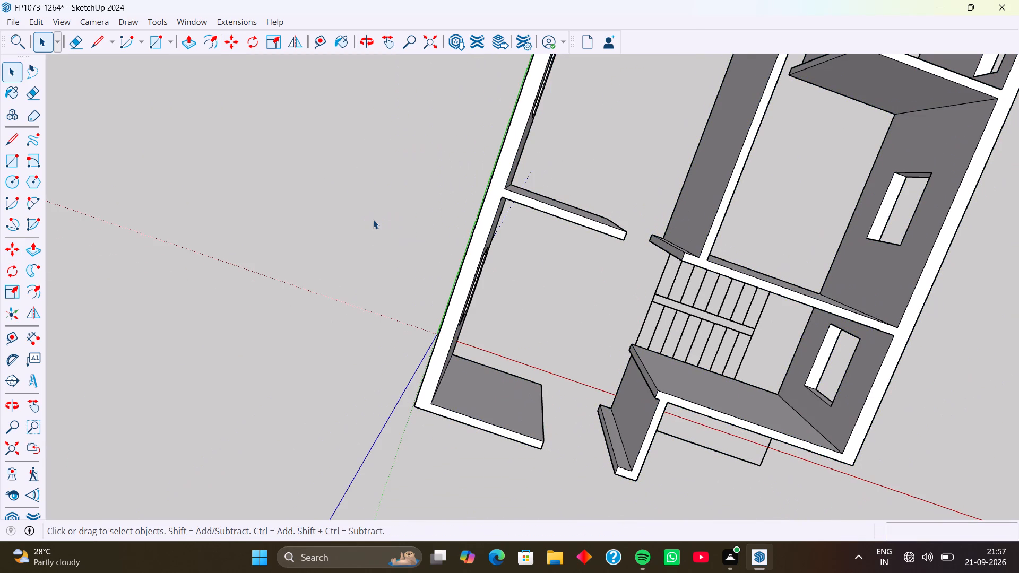
Select all the connected stair lines, including both tread rows and the narrow middle strip, and make them one group.
{"action": "middle_click_drag", "start_coordinate": [729, 358], "coordinate": [747, 238]}
{"action": "scroll", "coordinate": [714, 300], "scroll_direction": "up", "scroll_amount": 6}
{"action": "middle_click_drag", "start_coordinate": [768, 386], "coordinate": [541, 410]}
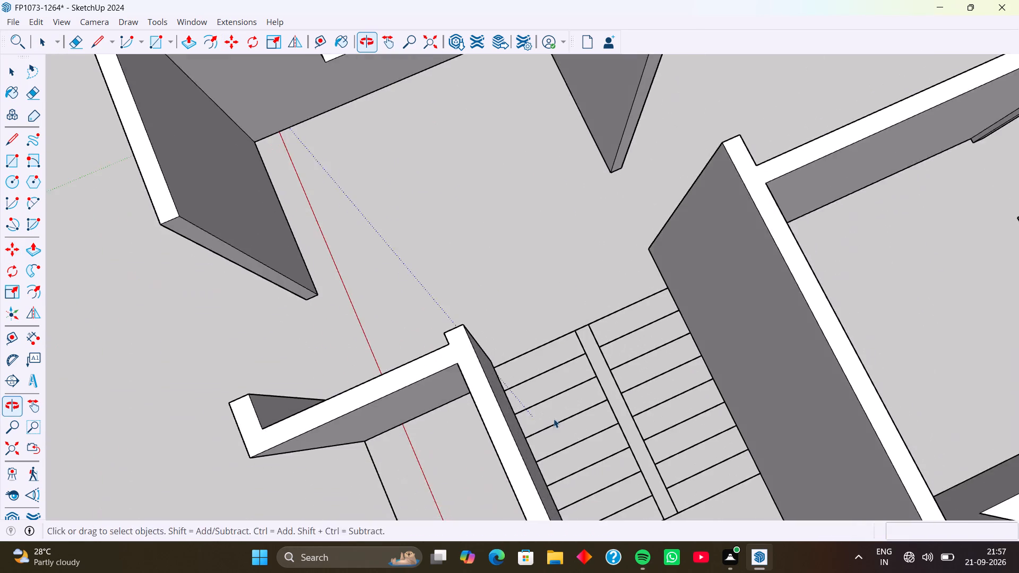
{"action": "middle_click_drag", "start_coordinate": [665, 440], "coordinate": [586, 421]}
{"action": "scroll", "coordinate": [587, 423], "scroll_direction": "down", "scroll_amount": 4}
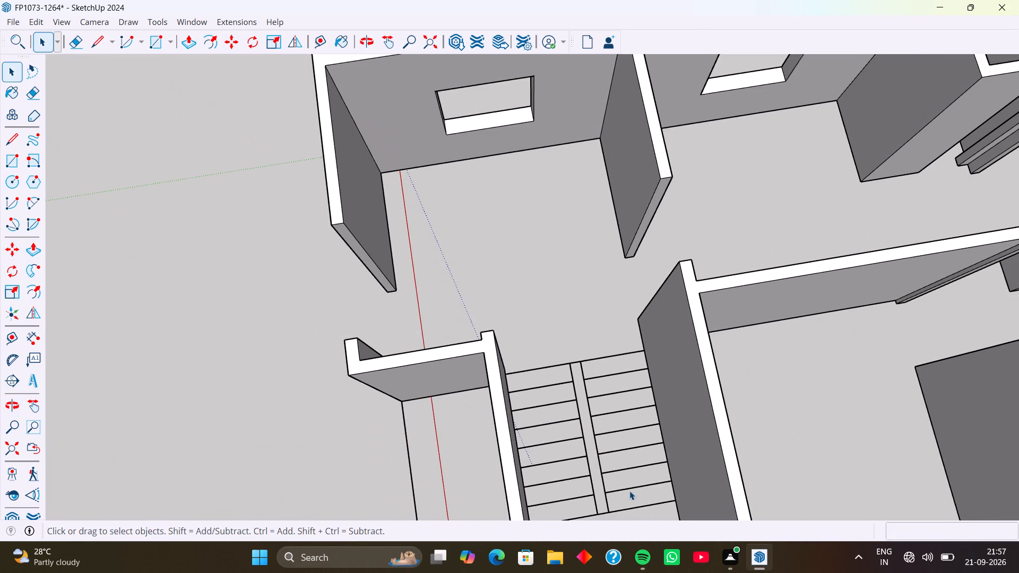
{"action": "middle_click_drag", "start_coordinate": [641, 494], "coordinate": [629, 386], "text": "shift"}
{"action": "scroll", "coordinate": [636, 410], "scroll_direction": "up", "scroll_amount": 1}
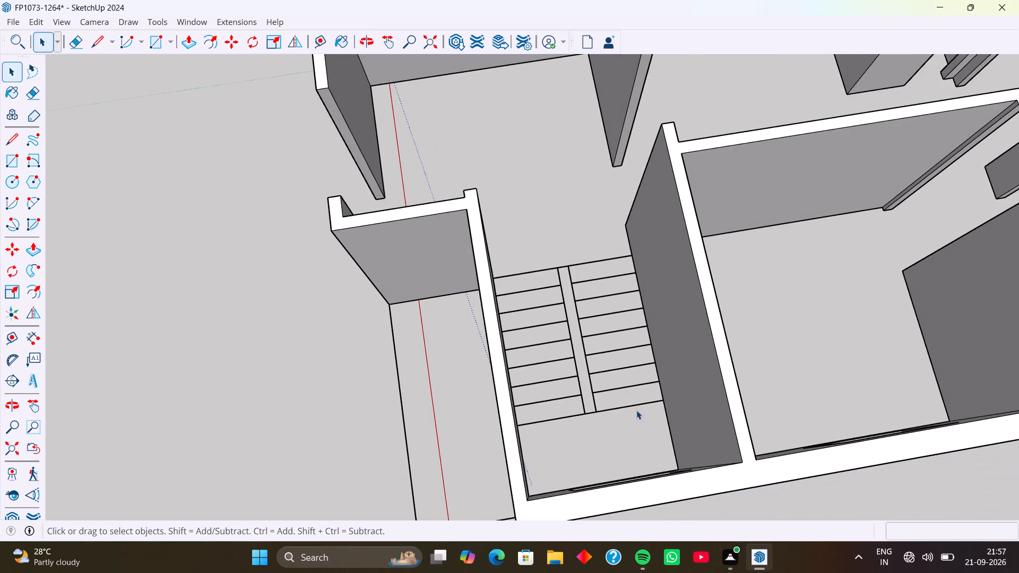
{"action": "scroll", "coordinate": [636, 410], "scroll_direction": "up", "scroll_amount": 1}
{"action": "triple_click", "coordinate": [628, 406]}
{"action": "triple_click", "coordinate": [628, 406]}
{"action": "triple_click", "coordinate": [628, 406]}
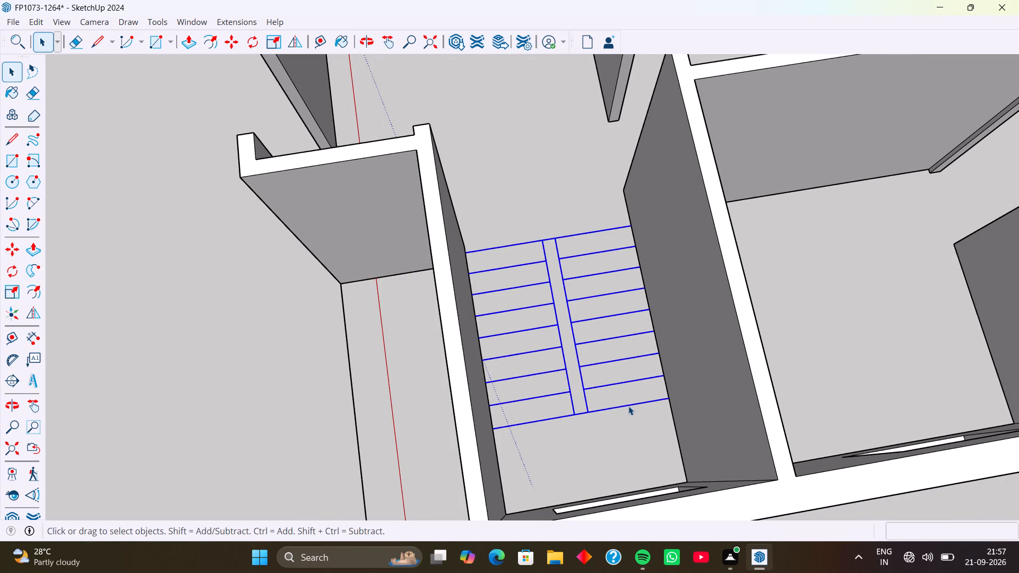
{"action": "double_click", "coordinate": [628, 406]}
{"action": "right_click", "coordinate": [627, 403]}
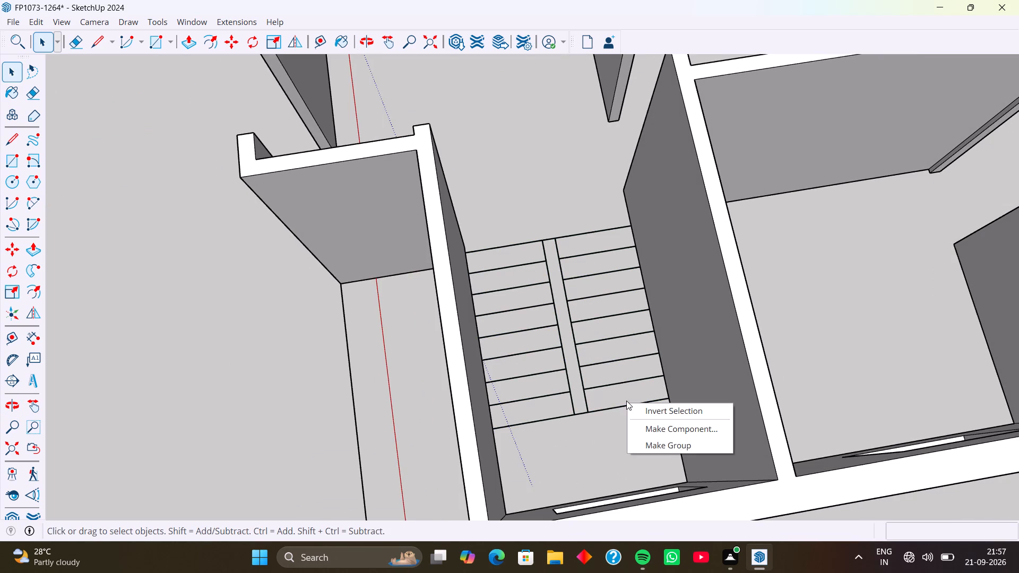
{"action": "left_click", "coordinate": [626, 400]}
{"action": "triple_click", "coordinate": [625, 404]}
{"action": "left_click", "coordinate": [625, 404]}
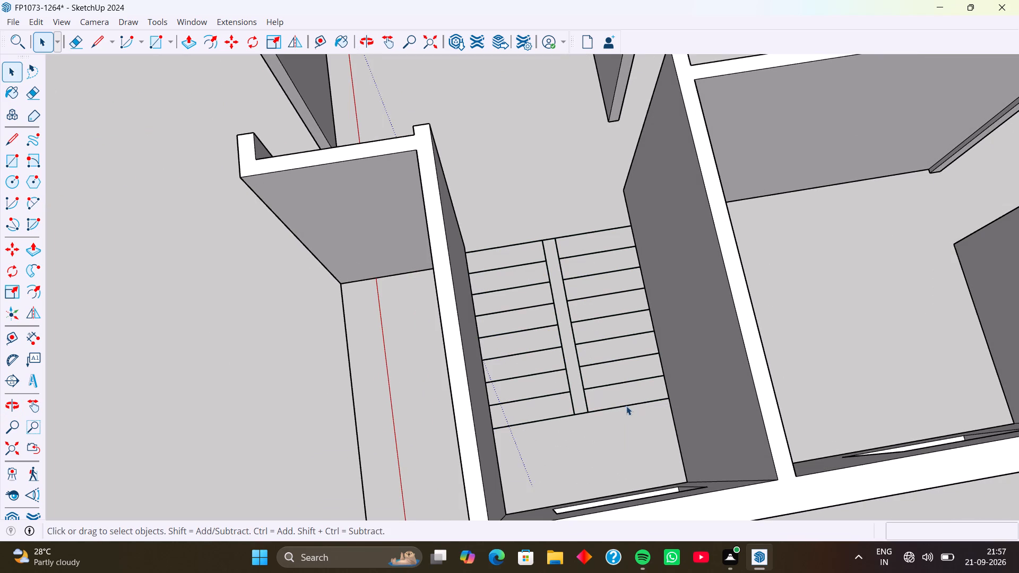
{"action": "triple_click", "coordinate": [626, 406]}
{"action": "triple_click", "coordinate": [626, 406]}
{"action": "double_click", "coordinate": [626, 406]}
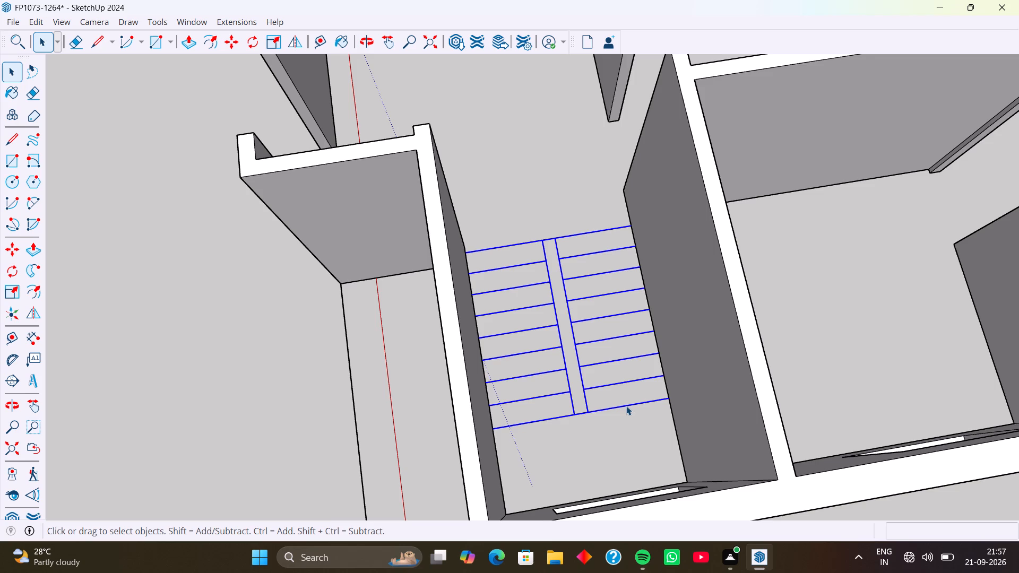
{"action": "right_click", "coordinate": [626, 406]}
{"action": "left_click", "coordinate": [669, 171]}
{"action": "left_click", "coordinate": [319, 355]}
{"action": "scroll", "coordinate": [520, 346], "scroll_direction": "down", "scroll_amount": 3}
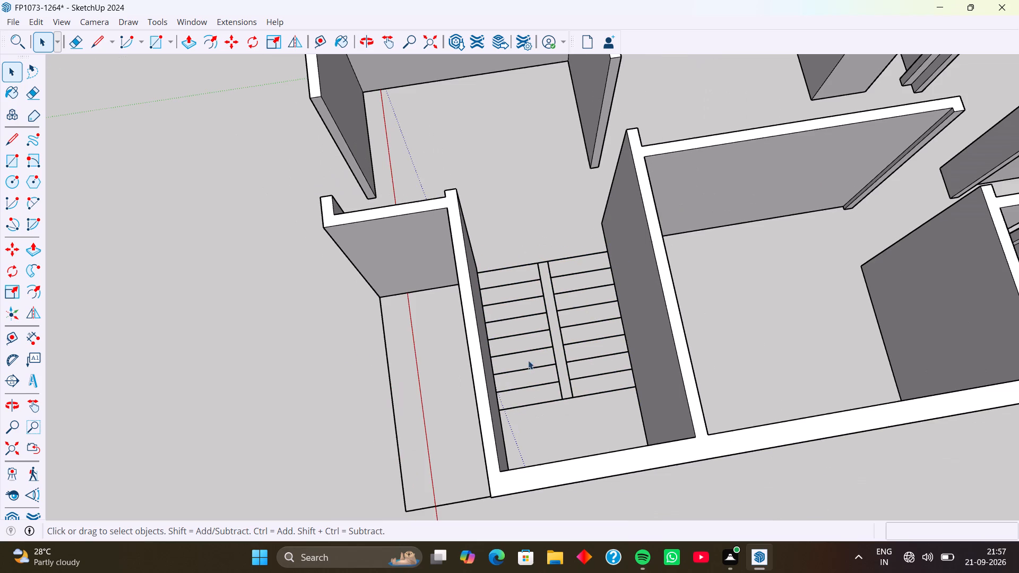
{"action": "left_click", "coordinate": [532, 350]}
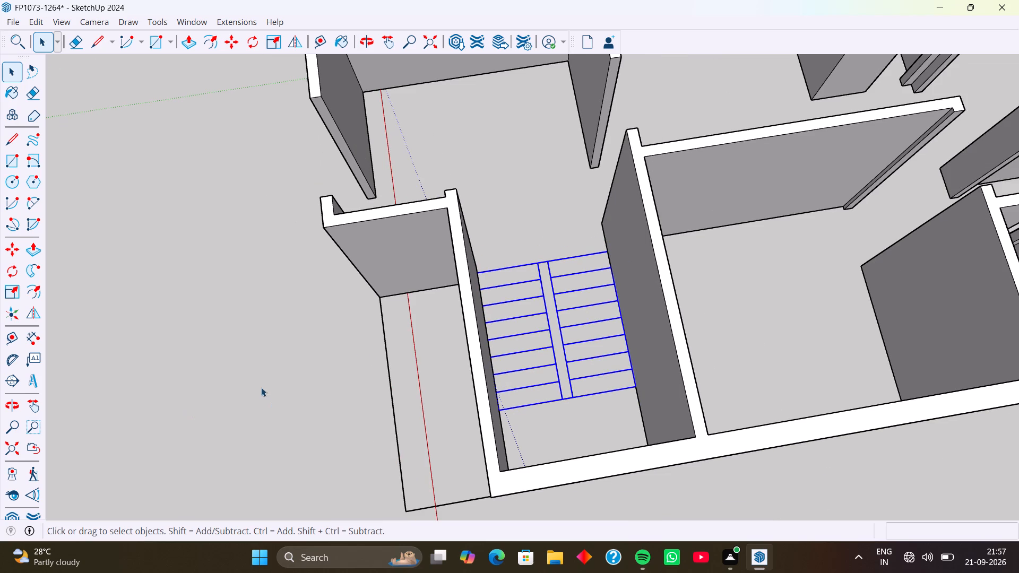
{"action": "left_click", "coordinate": [265, 387]}
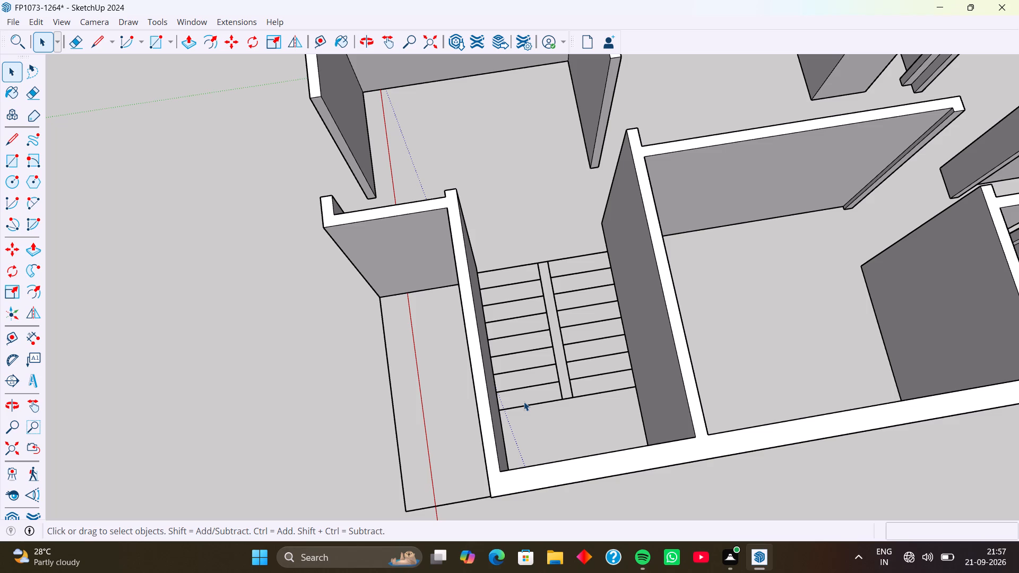
{"action": "scroll", "coordinate": [498, 437], "scroll_direction": "down", "scroll_amount": 6}
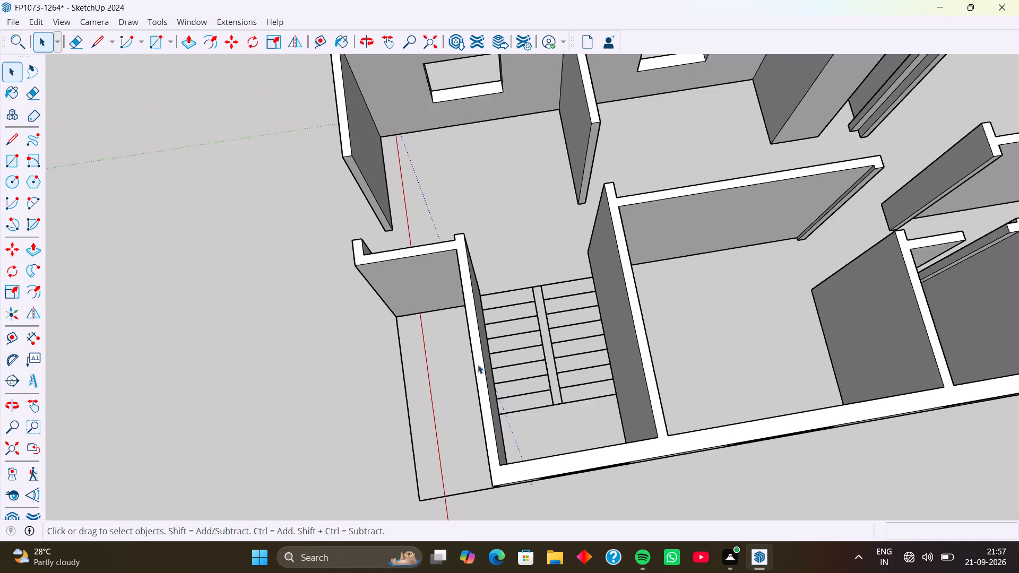
Draw a rectangle of about 10 1/8" by 3' over the first tread of the row beside the interior wall.
{"action": "scroll", "coordinate": [473, 364], "scroll_direction": "down", "scroll_amount": 3}
{"action": "middle_click_drag", "start_coordinate": [468, 378], "coordinate": [563, 358]}
{"action": "middle_click_drag", "start_coordinate": [517, 376], "coordinate": [726, 368]}
{"action": "middle_click_drag", "start_coordinate": [633, 328], "coordinate": [775, 320]}
{"action": "scroll", "coordinate": [666, 327], "scroll_direction": "up", "scroll_amount": 1}
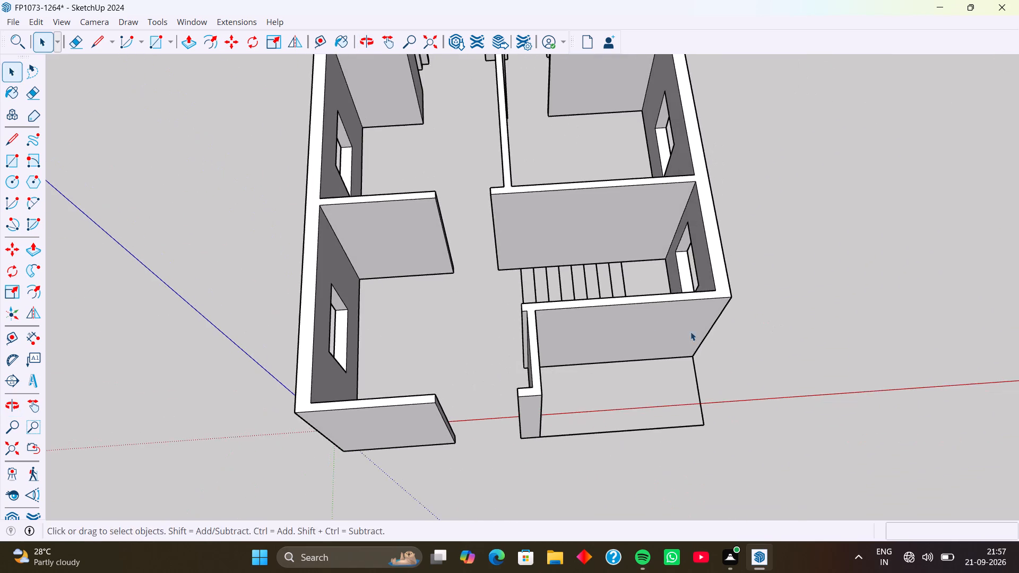
{"action": "middle_click_drag", "start_coordinate": [651, 319], "coordinate": [660, 268]}
{"action": "middle_click_drag", "start_coordinate": [655, 262], "coordinate": [649, 380]}
{"action": "scroll", "coordinate": [599, 280], "scroll_direction": "up", "scroll_amount": 8}
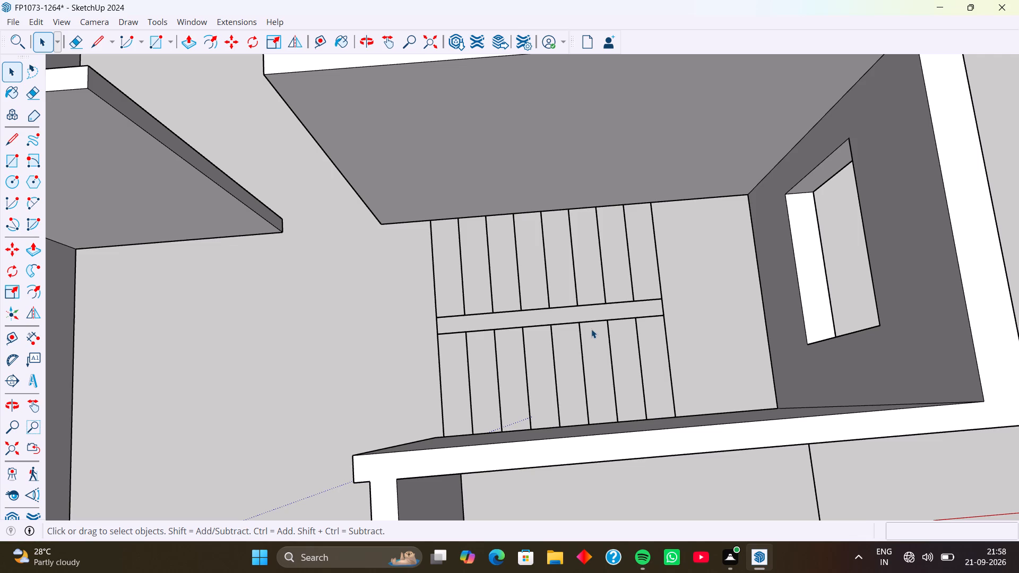
{"action": "left_click", "coordinate": [161, 40]}
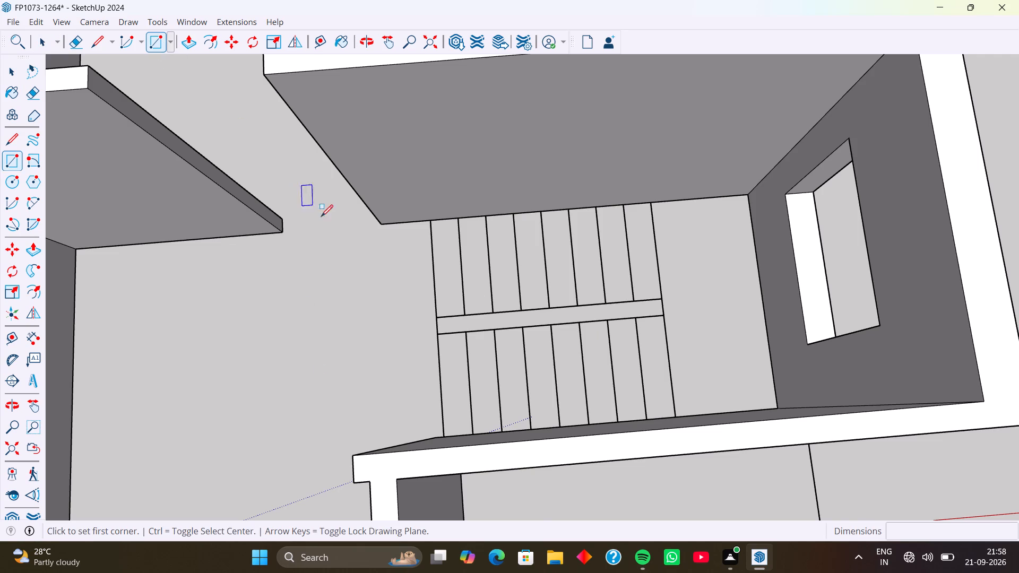
{"action": "scroll", "coordinate": [420, 233], "scroll_direction": "up", "scroll_amount": 6}
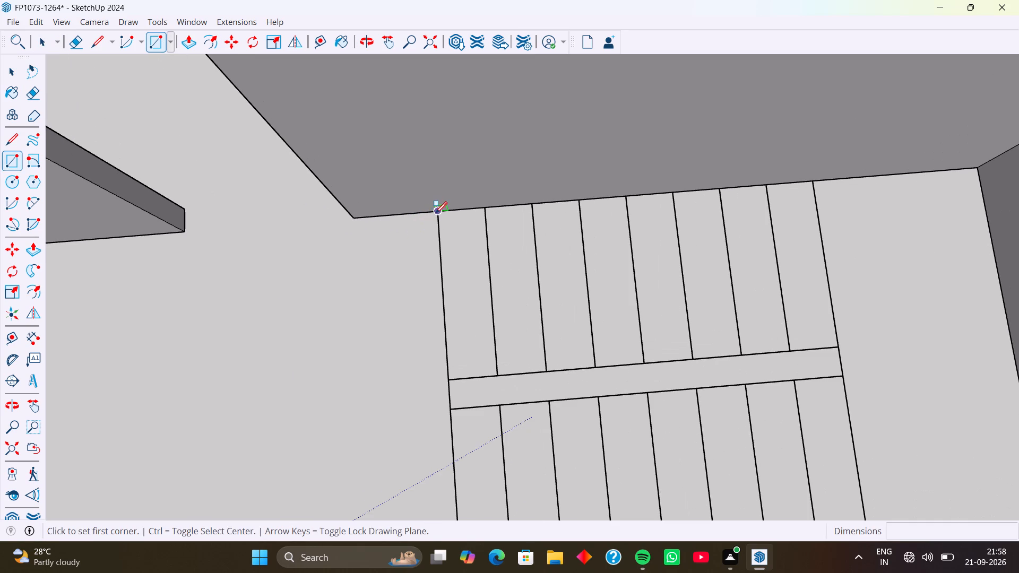
{"action": "left_click", "coordinate": [435, 213]}
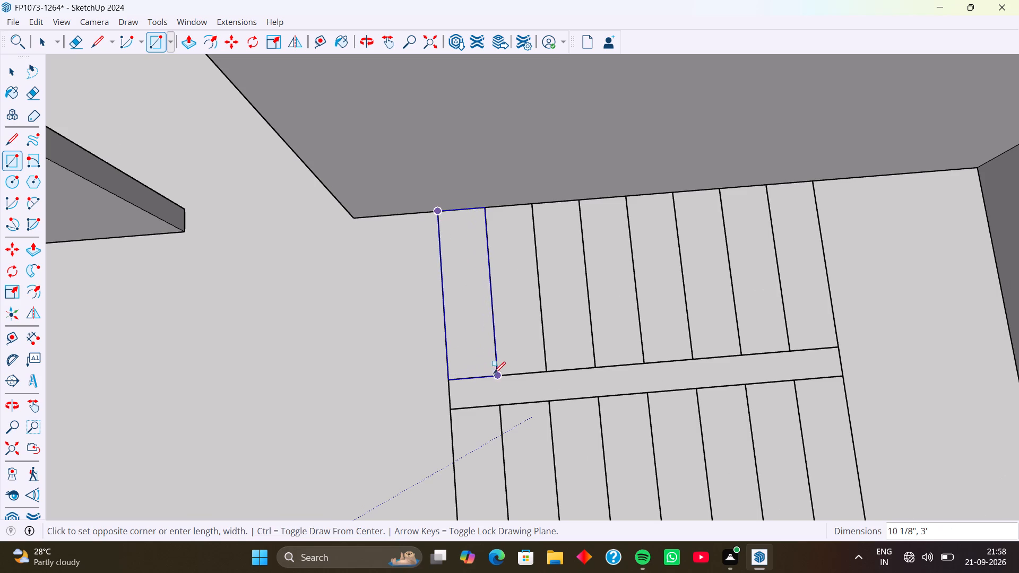
{"action": "left_click", "coordinate": [496, 376]}
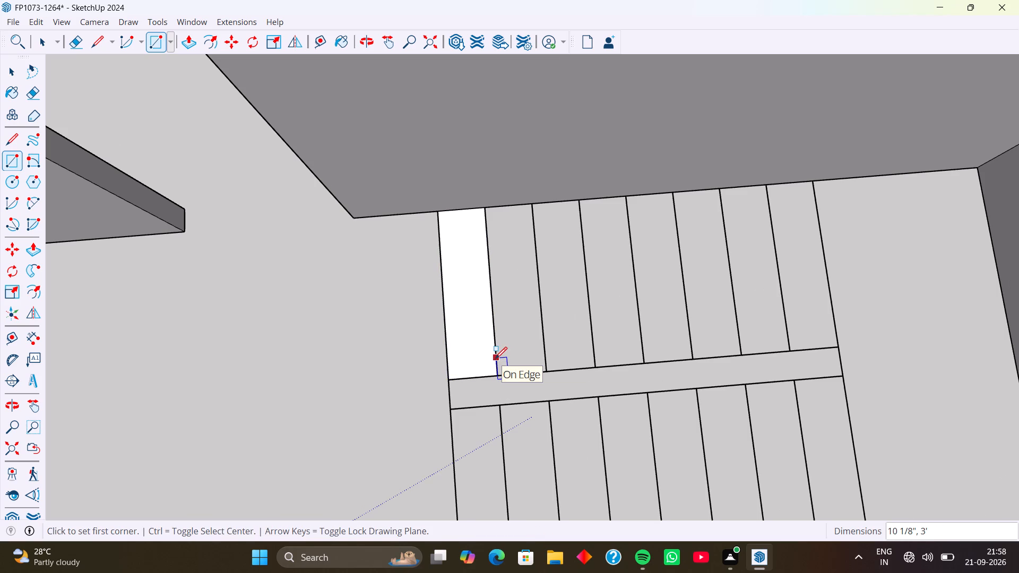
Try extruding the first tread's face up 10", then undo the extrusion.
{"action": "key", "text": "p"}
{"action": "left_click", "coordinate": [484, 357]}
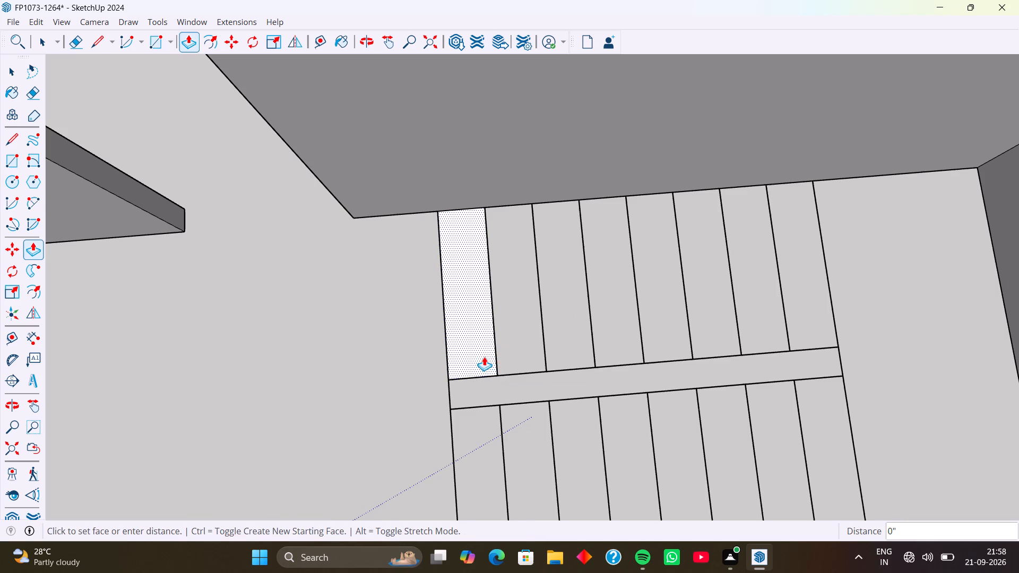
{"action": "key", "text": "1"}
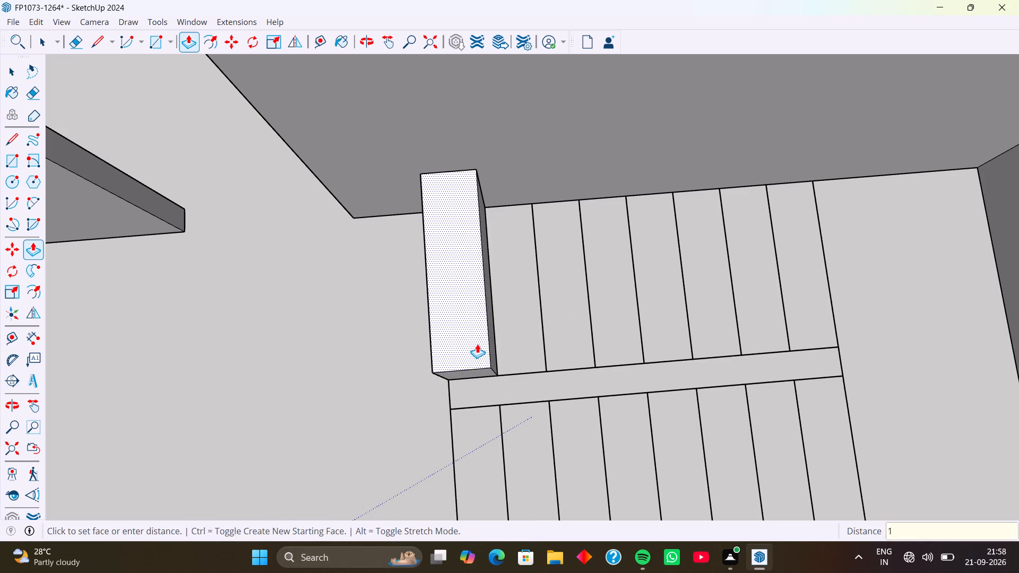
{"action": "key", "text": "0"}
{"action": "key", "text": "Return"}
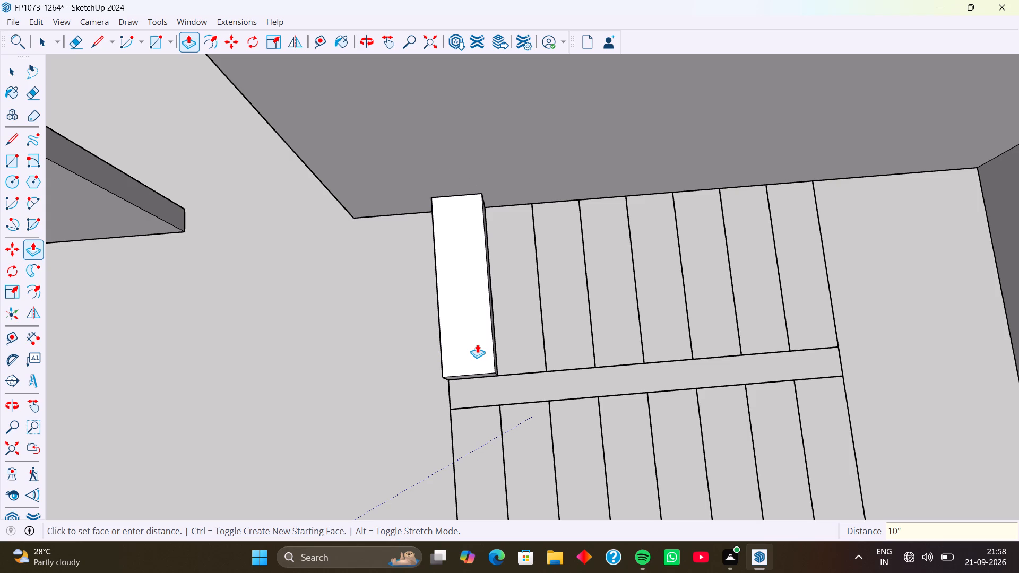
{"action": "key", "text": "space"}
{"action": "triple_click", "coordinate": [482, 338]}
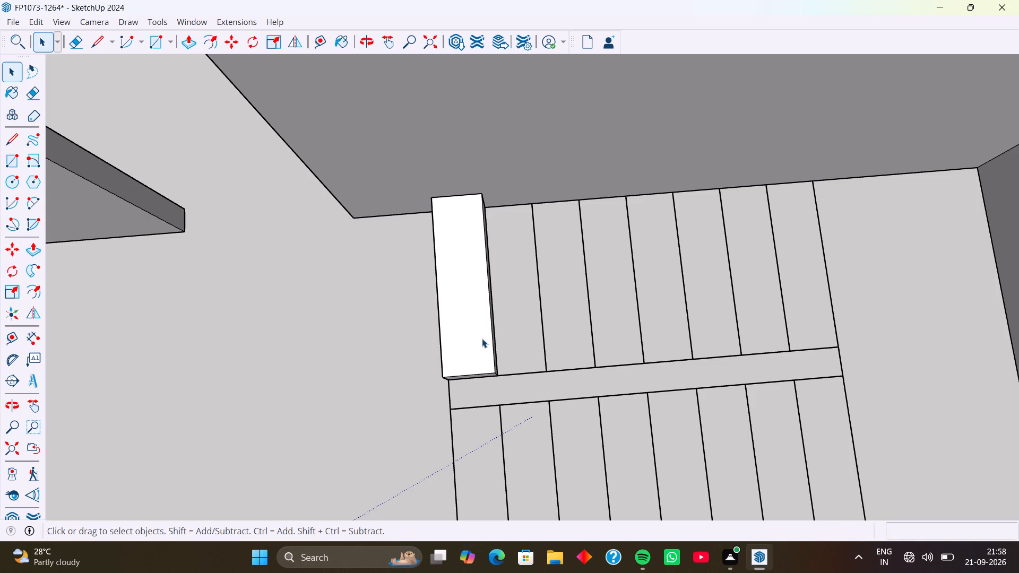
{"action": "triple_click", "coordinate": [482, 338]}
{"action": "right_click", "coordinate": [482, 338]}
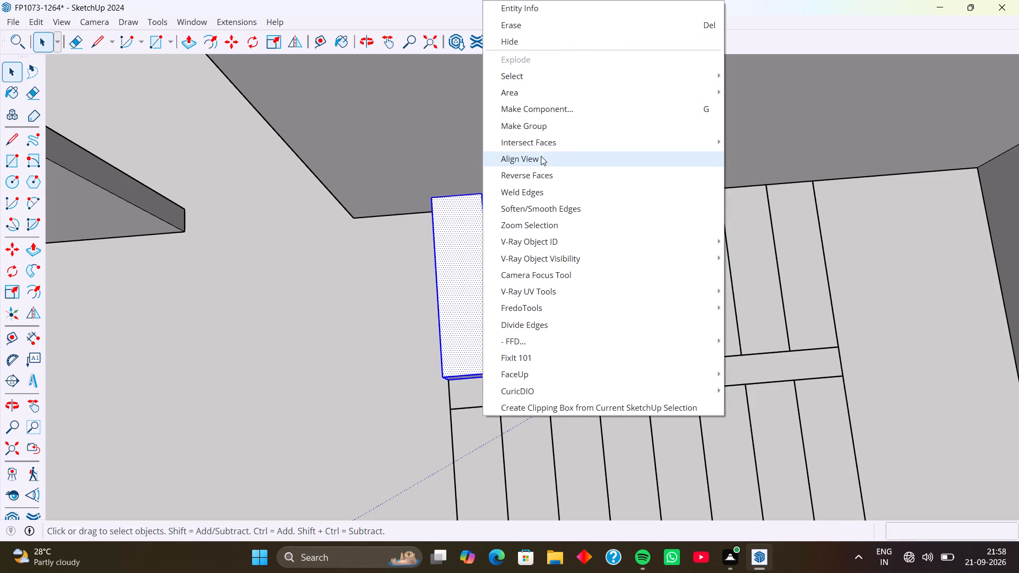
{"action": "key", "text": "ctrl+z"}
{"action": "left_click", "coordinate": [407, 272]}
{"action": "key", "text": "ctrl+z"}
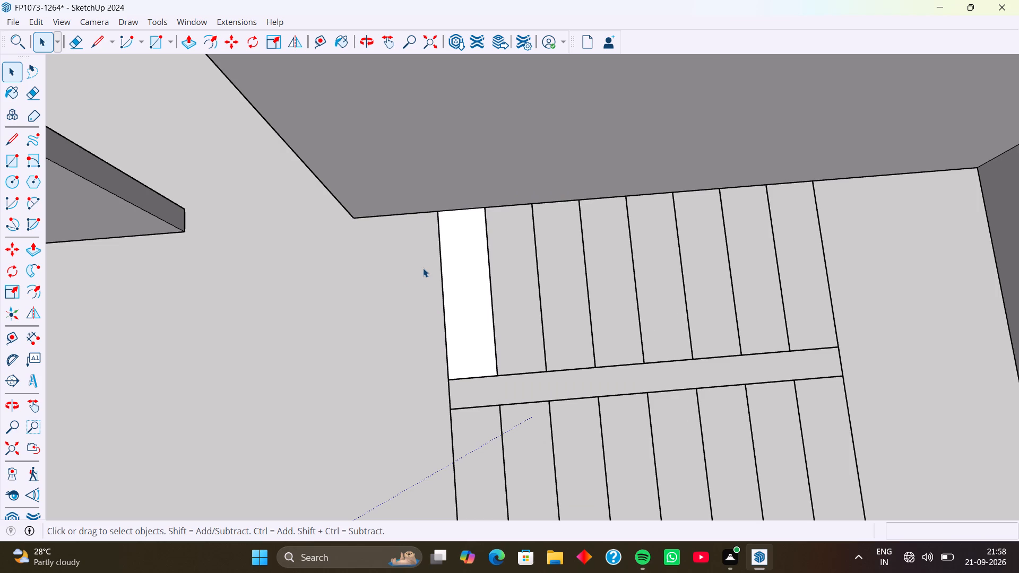
Extrude the first tread's face up 7" with Push/Pull.
{"action": "key", "text": "p"}
{"action": "left_click", "coordinate": [461, 289]}
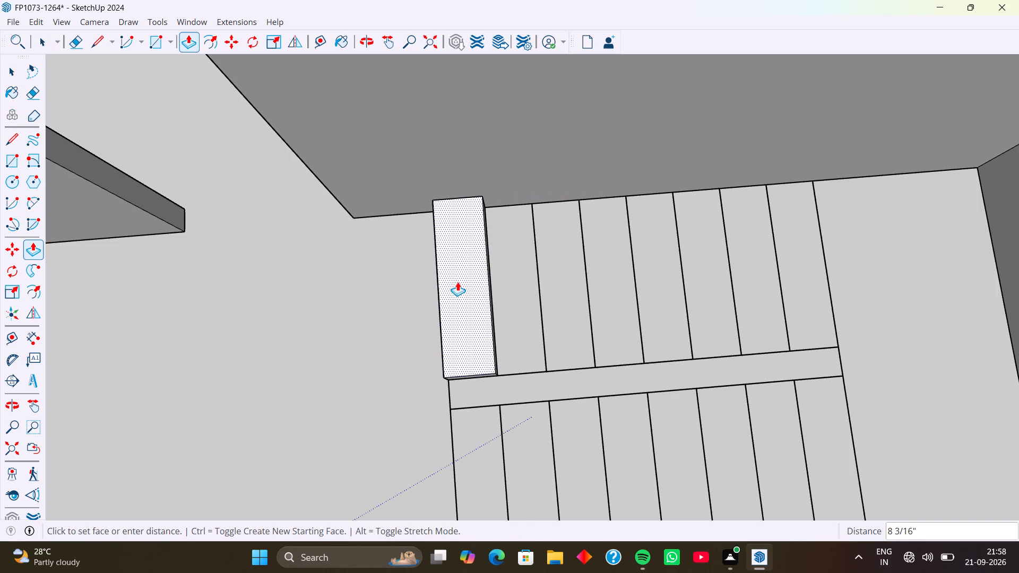
{"action": "key", "text": "7"}
{"action": "key", "text": "Return"}
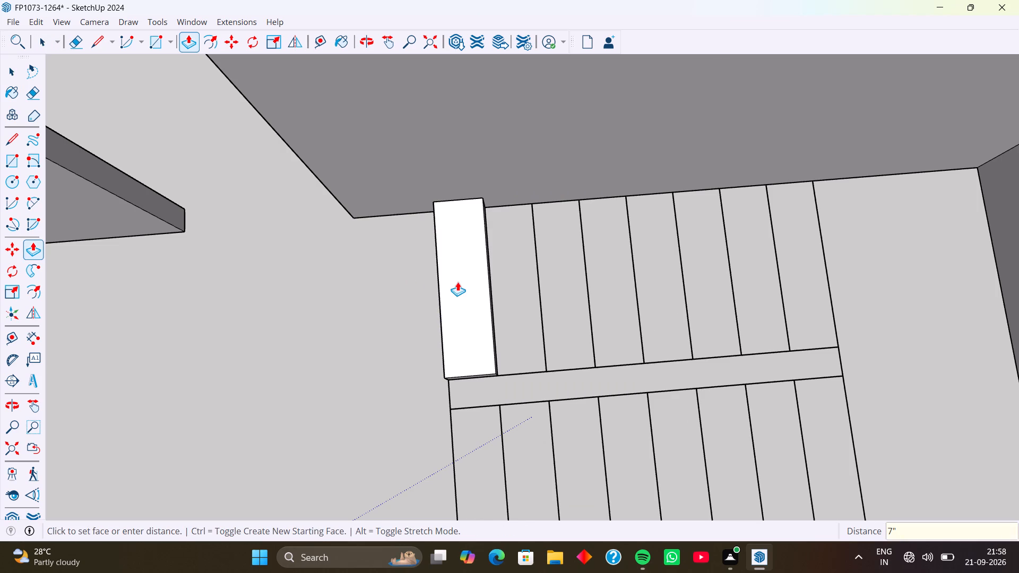
Select the whole 7" step block with all its faces and edges and make it a group.
{"action": "middle_click_drag", "start_coordinate": [492, 346], "coordinate": [515, 260]}
{"action": "middle_click_drag", "start_coordinate": [416, 390], "coordinate": [624, 400]}
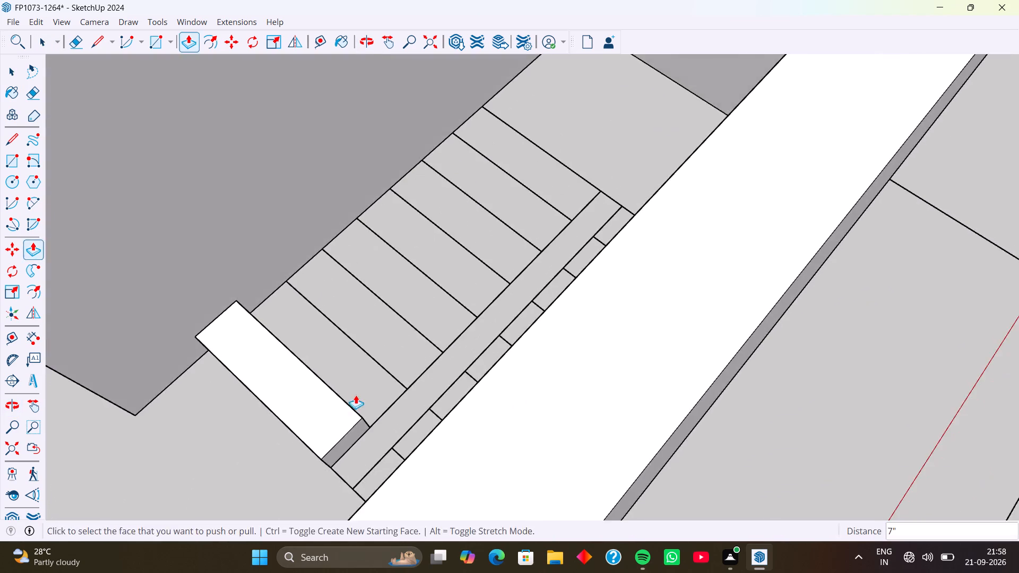
{"action": "middle_click_drag", "start_coordinate": [357, 395], "coordinate": [407, 379]}
{"action": "scroll", "coordinate": [417, 413], "scroll_direction": "down", "scroll_amount": 3}
{"action": "middle_click_drag", "start_coordinate": [416, 433], "coordinate": [479, 354]}
{"action": "middle_click_drag", "start_coordinate": [370, 421], "coordinate": [408, 400]}
{"action": "scroll", "coordinate": [392, 408], "scroll_direction": "up", "scroll_amount": 1}
{"action": "scroll", "coordinate": [410, 399], "scroll_direction": "down", "scroll_amount": 1}
{"action": "scroll", "coordinate": [416, 387], "scroll_direction": "up", "scroll_amount": 1}
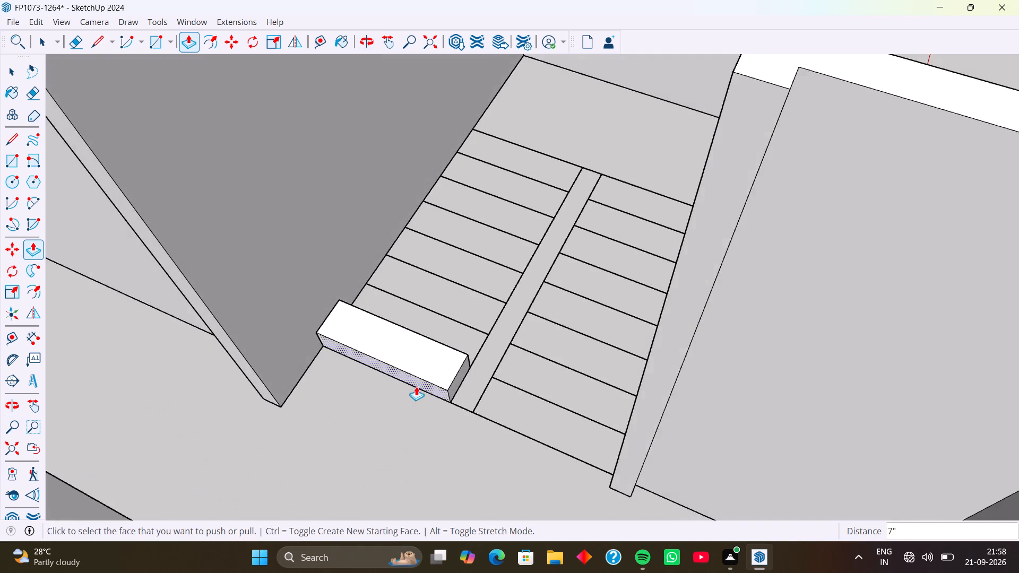
{"action": "scroll", "coordinate": [416, 386], "scroll_direction": "up", "scroll_amount": 3}
{"action": "key", "text": "space"}
{"action": "triple_click", "coordinate": [434, 366]}
{"action": "double_click", "coordinate": [434, 366]}
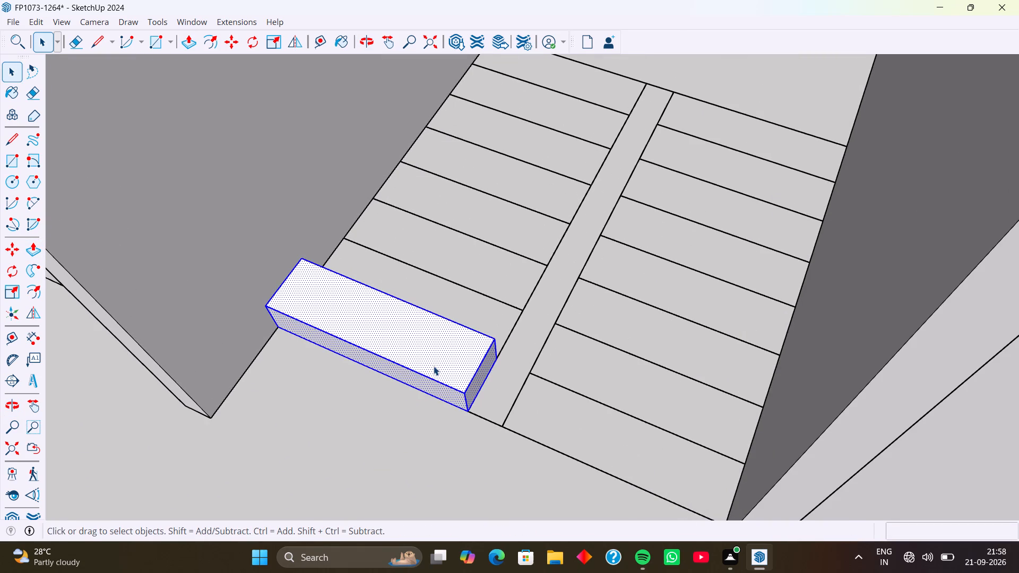
{"action": "right_click", "coordinate": [434, 366]}
{"action": "left_click", "coordinate": [543, 122]}
Copy the grouped step block, seating the copy's lower front corner on the first step's upper back corner.
{"action": "middle_click_drag", "start_coordinate": [539, 324], "coordinate": [492, 334]}
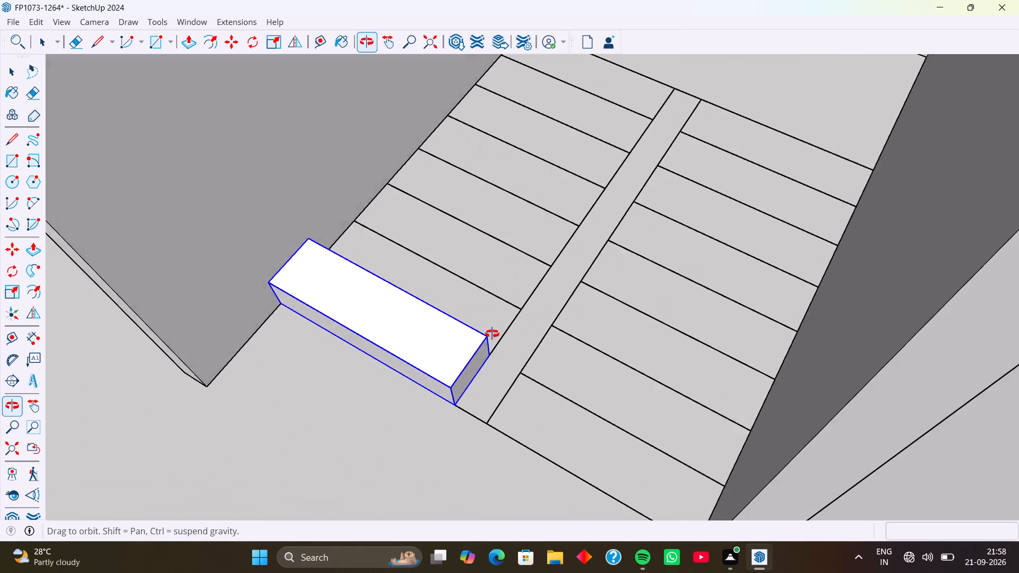
{"action": "middle_click_drag", "start_coordinate": [492, 334], "coordinate": [456, 334]}
{"action": "middle_click_drag", "start_coordinate": [503, 381], "coordinate": [473, 384]}
{"action": "scroll", "coordinate": [426, 372], "scroll_direction": "up", "scroll_amount": 3}
{"action": "key", "text": "m"}
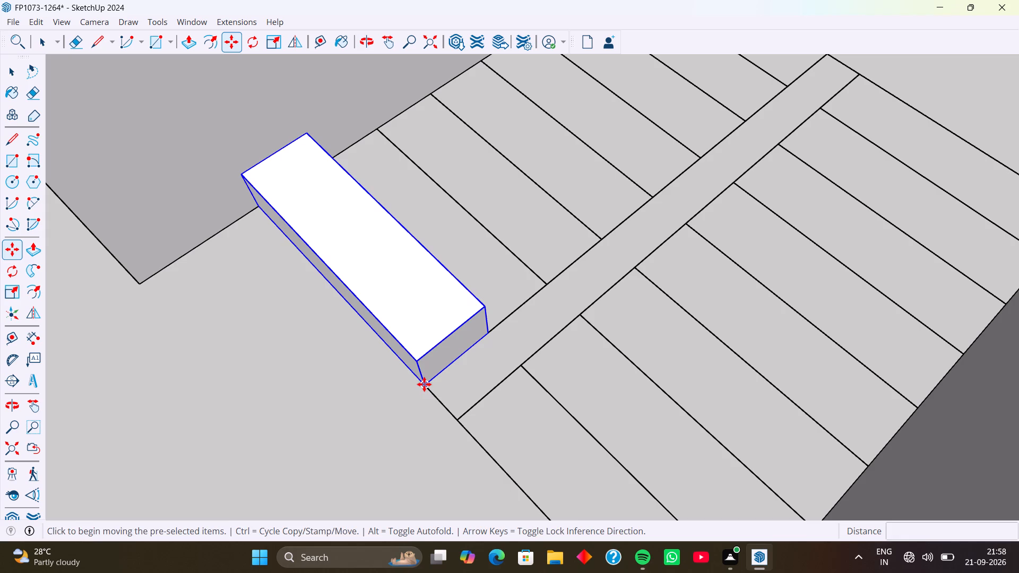
{"action": "left_click", "coordinate": [424, 384]}
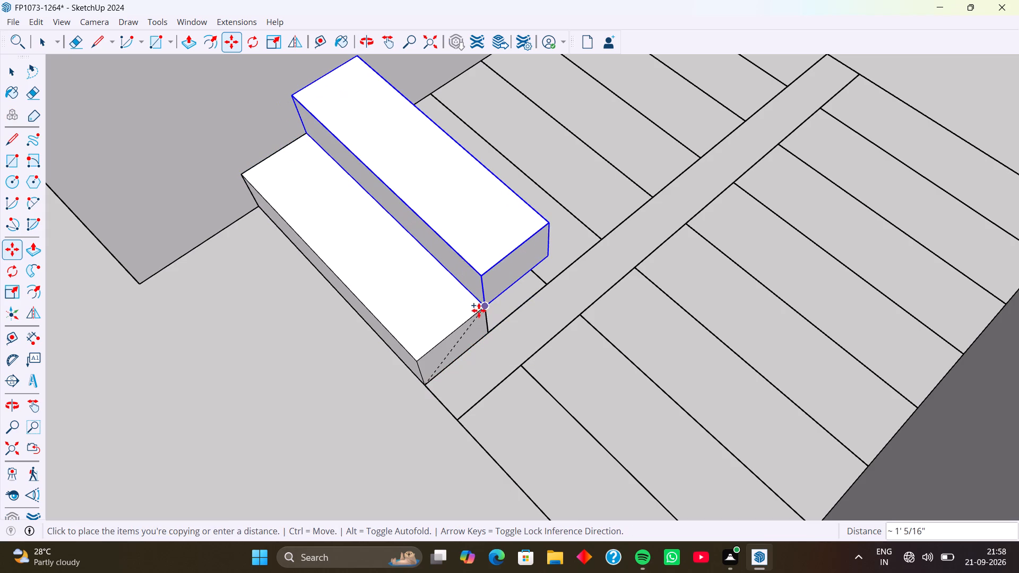
{"action": "left_click", "coordinate": [485, 308]}
Repeat the copied step as an 8x array rising along the interior wall.
{"action": "middle_click_drag", "start_coordinate": [499, 323], "coordinate": [423, 335]}
{"action": "scroll", "coordinate": [440, 340], "scroll_direction": "down", "scroll_amount": 4}
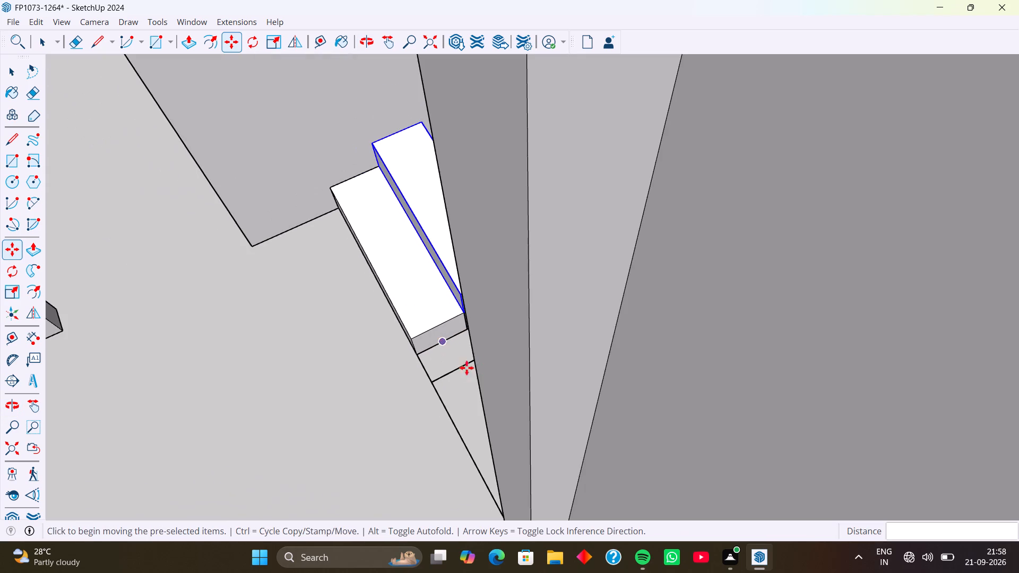
{"action": "scroll", "coordinate": [480, 357], "scroll_direction": "down", "scroll_amount": 9}
{"action": "middle_click_drag", "start_coordinate": [449, 327], "coordinate": [396, 396]}
{"action": "scroll", "coordinate": [401, 396], "scroll_direction": "down", "scroll_amount": 1}
{"action": "scroll", "coordinate": [464, 327], "scroll_direction": "up", "scroll_amount": 2}
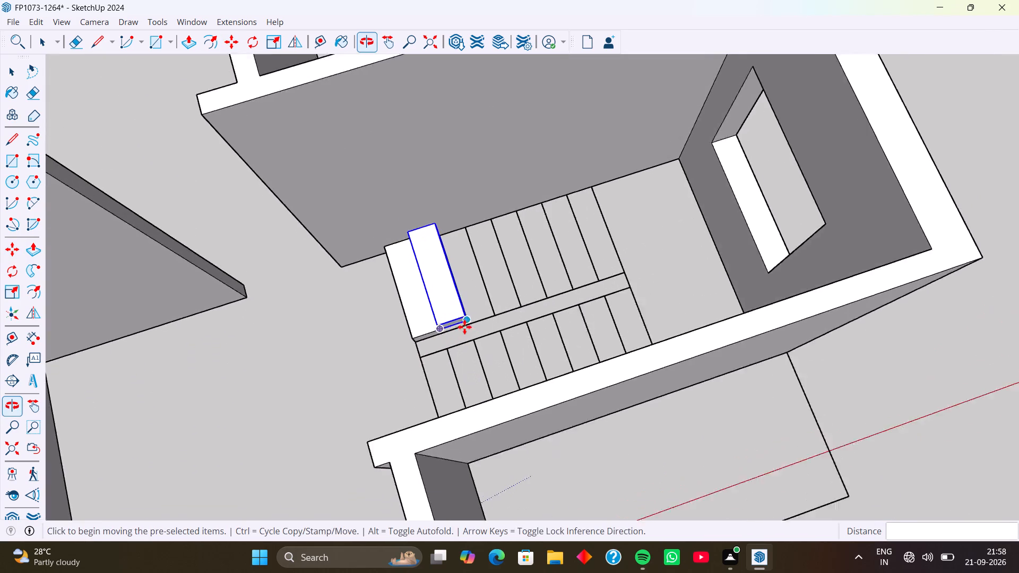
{"action": "scroll", "coordinate": [464, 327], "scroll_direction": "up", "scroll_amount": 4}
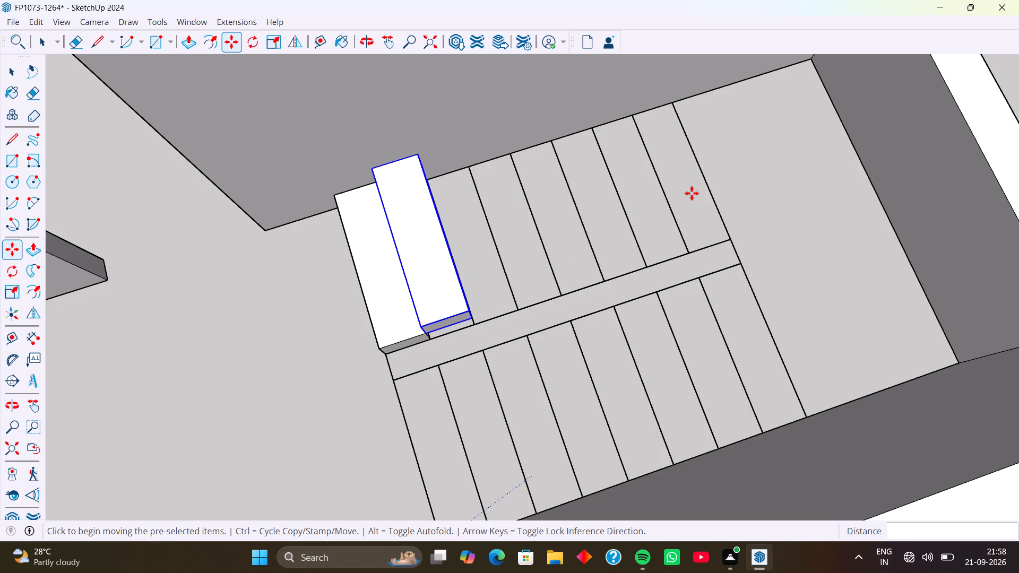
{"action": "key", "text": "8"}
{"action": "key", "text": "x"}
{"action": "key", "text": "Return"}
Open the topmost step's group and pull its far vertical face about 2' 1 7/8" toward the window wall for a landing.
{"action": "scroll", "coordinate": [691, 211], "scroll_direction": "down", "scroll_amount": 5}
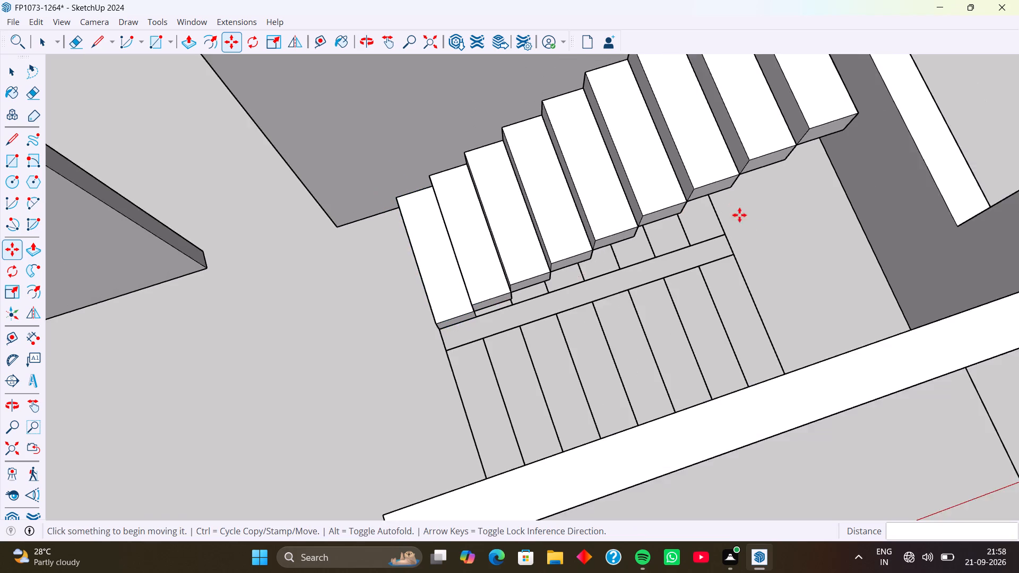
{"action": "scroll", "coordinate": [739, 215], "scroll_direction": "down", "scroll_amount": 6}
{"action": "middle_click_drag", "start_coordinate": [784, 233], "coordinate": [711, 180]}
{"action": "middle_click_drag", "start_coordinate": [845, 209], "coordinate": [594, 255]}
{"action": "scroll", "coordinate": [734, 324], "scroll_direction": "down", "scroll_amount": 5}
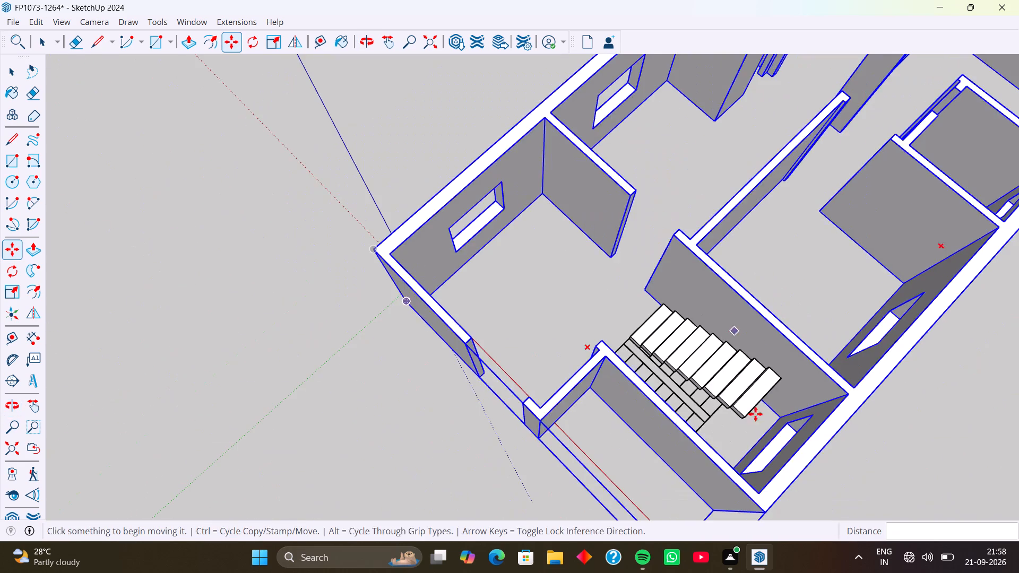
{"action": "middle_click_drag", "start_coordinate": [770, 445], "coordinate": [589, 275]}
{"action": "middle_click_drag", "start_coordinate": [617, 293], "coordinate": [542, 284]}
{"action": "scroll", "coordinate": [573, 241], "scroll_direction": "up", "scroll_amount": 8}
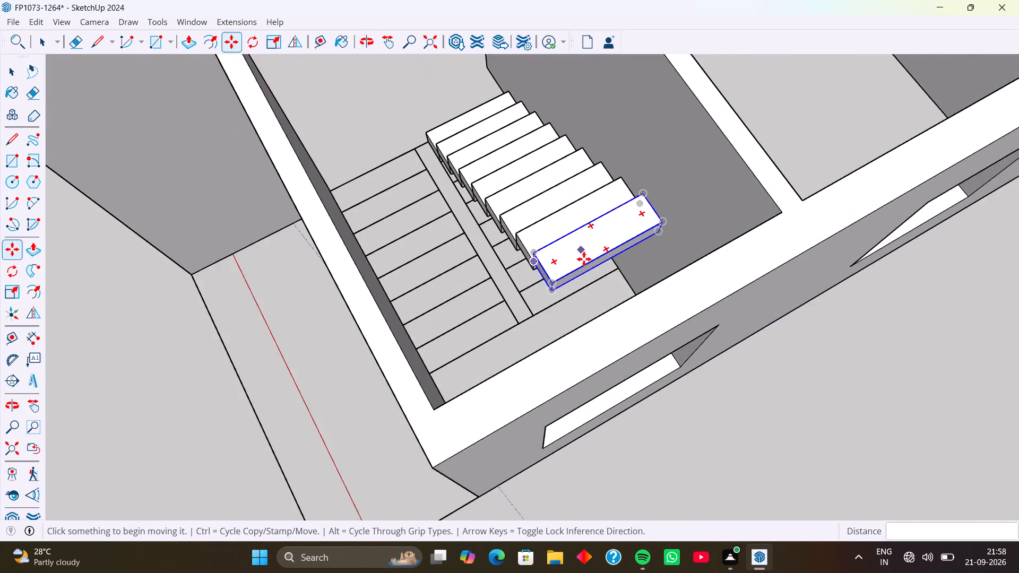
{"action": "scroll", "coordinate": [584, 259], "scroll_direction": "up", "scroll_amount": 4}
{"action": "key", "text": "space"}
{"action": "left_click", "coordinate": [589, 256]}
{"action": "double_click", "coordinate": [589, 256]}
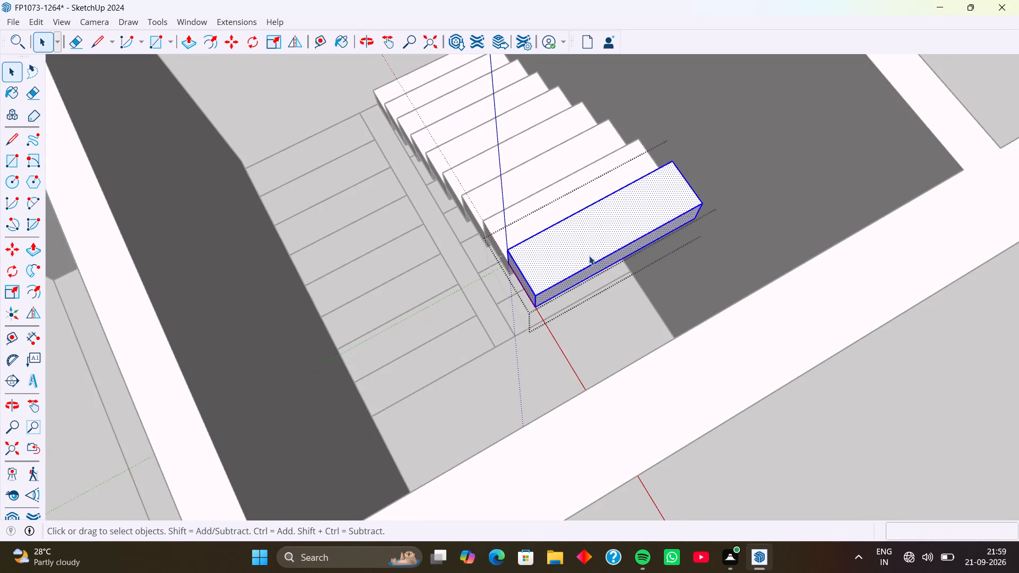
{"action": "left_click", "coordinate": [594, 263]}
{"action": "scroll", "coordinate": [596, 267], "scroll_direction": "up", "scroll_amount": 7}
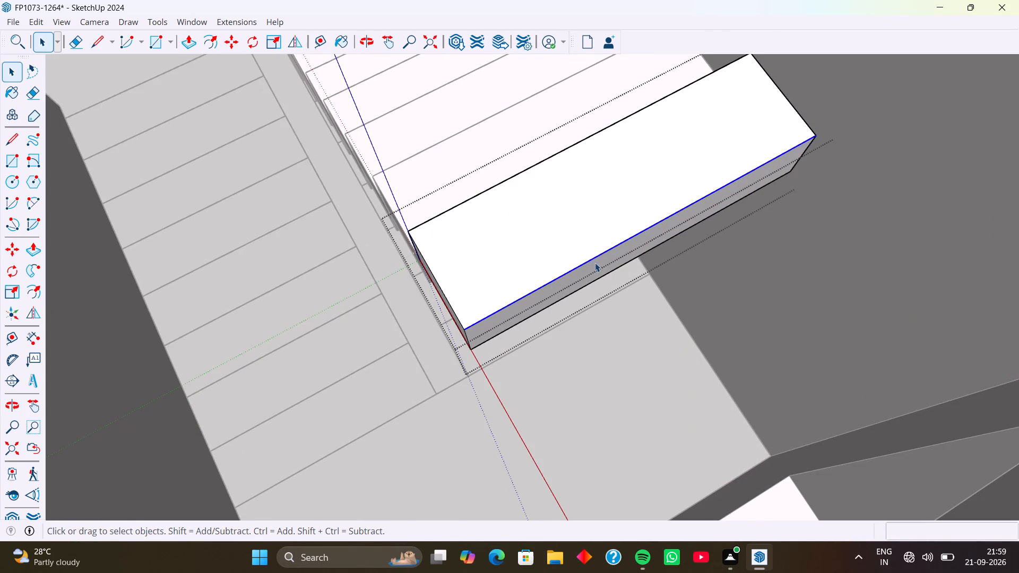
{"action": "left_click", "coordinate": [597, 265]}
{"action": "scroll", "coordinate": [600, 270], "scroll_direction": "up", "scroll_amount": 5}
{"action": "key", "text": "p"}
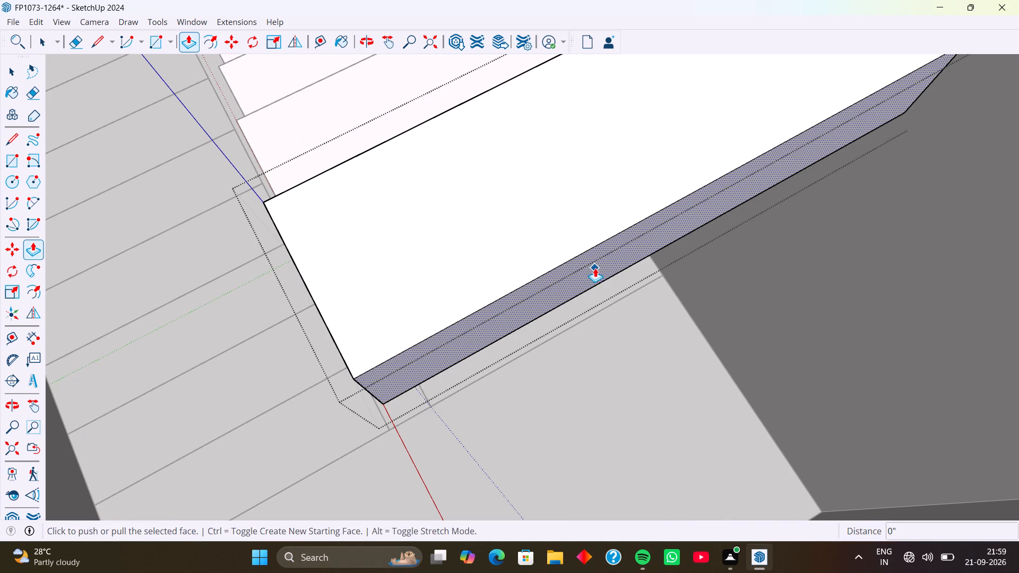
{"action": "left_click", "coordinate": [594, 266]}
{"action": "scroll", "coordinate": [675, 297], "scroll_direction": "down", "scroll_amount": 15}
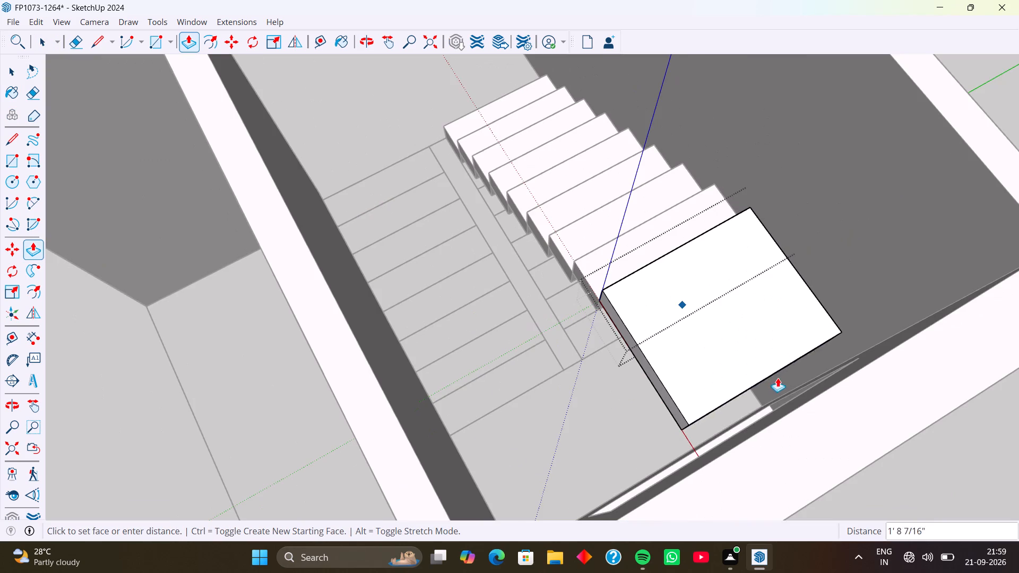
{"action": "left_click", "coordinate": [804, 404]}
Push/pull the landing's long side face 3' 6" across the stairwell to the front L-shaped wall.
{"action": "middle_click_drag", "start_coordinate": [742, 415], "coordinate": [842, 426]}
{"action": "scroll", "coordinate": [742, 415], "scroll_direction": "up", "scroll_amount": 1}
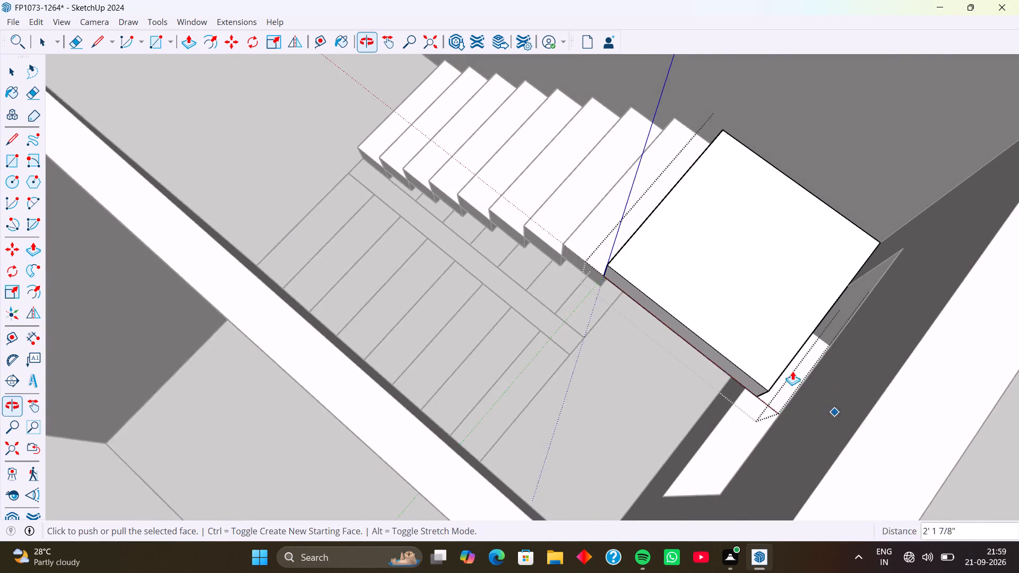
{"action": "scroll", "coordinate": [777, 345], "scroll_direction": "up", "scroll_amount": 8}
{"action": "middle_click_drag", "start_coordinate": [818, 294], "coordinate": [854, 304]}
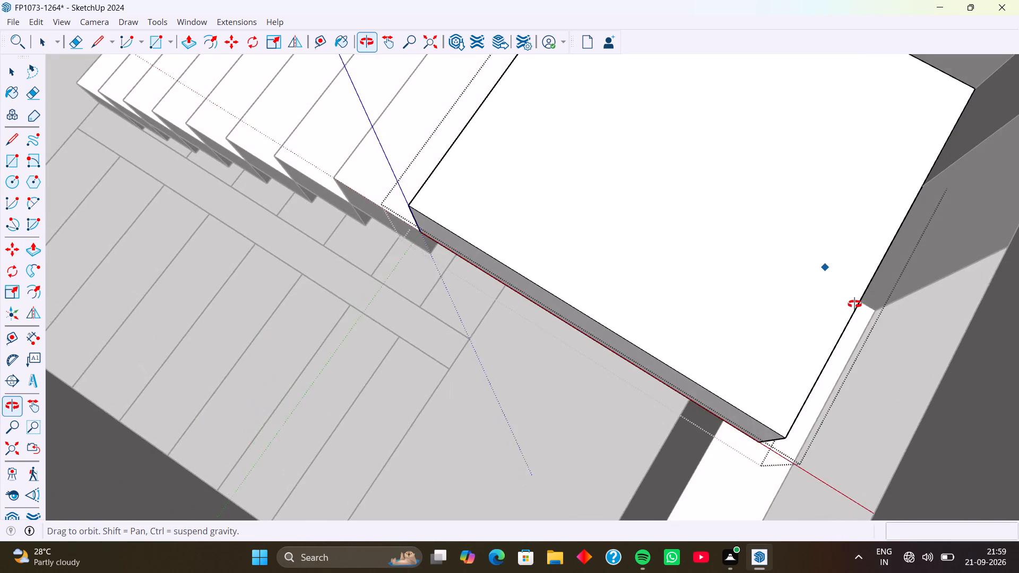
{"action": "middle_click_drag", "start_coordinate": [854, 304], "coordinate": [854, 305]}
{"action": "scroll", "coordinate": [843, 288], "scroll_direction": "down", "scroll_amount": 4}
{"action": "middle_click_drag", "start_coordinate": [696, 358], "coordinate": [772, 224]}
{"action": "scroll", "coordinate": [708, 237], "scroll_direction": "down", "scroll_amount": 11}
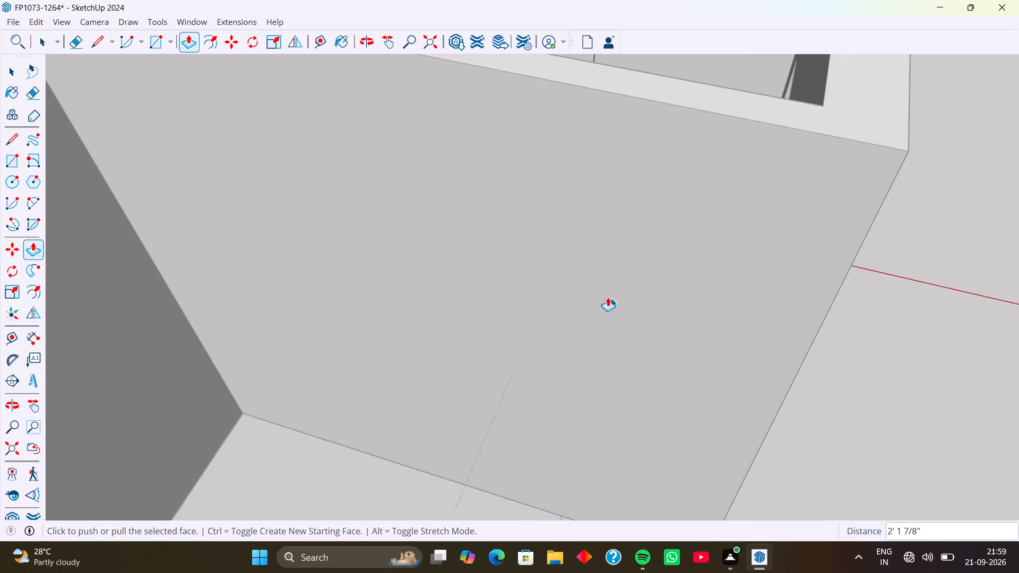
{"action": "scroll", "coordinate": [608, 297], "scroll_direction": "down", "scroll_amount": 9}
{"action": "middle_click_drag", "start_coordinate": [622, 247], "coordinate": [638, 336]}
{"action": "scroll", "coordinate": [632, 255], "scroll_direction": "up", "scroll_amount": 9}
{"action": "middle_click_drag", "start_coordinate": [679, 326], "coordinate": [703, 308]}
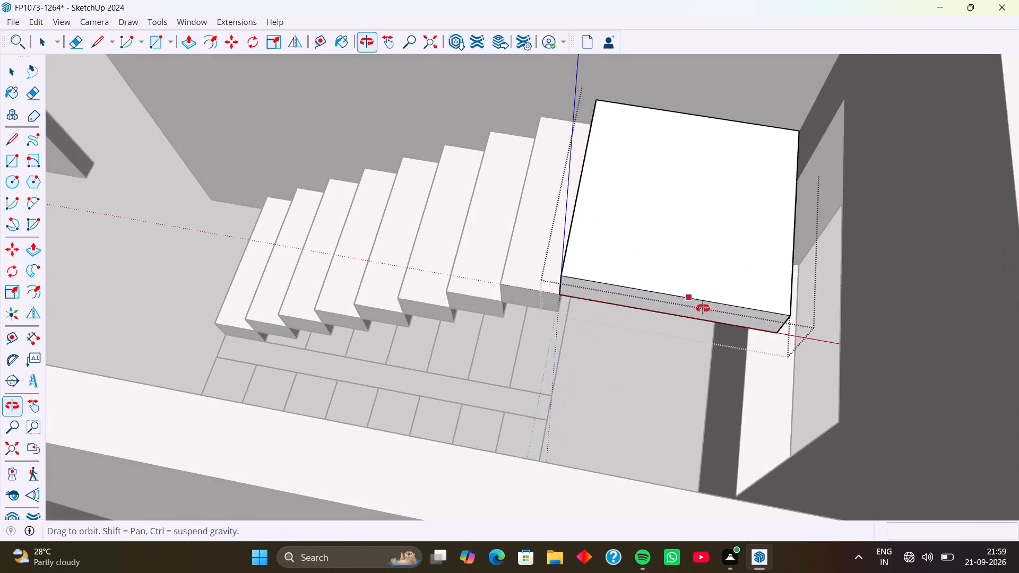
{"action": "middle_click_drag", "start_coordinate": [703, 308], "coordinate": [703, 308]}
{"action": "scroll", "coordinate": [683, 304], "scroll_direction": "up", "scroll_amount": 3}
{"action": "key", "text": "space"}
{"action": "left_click", "coordinate": [677, 307]}
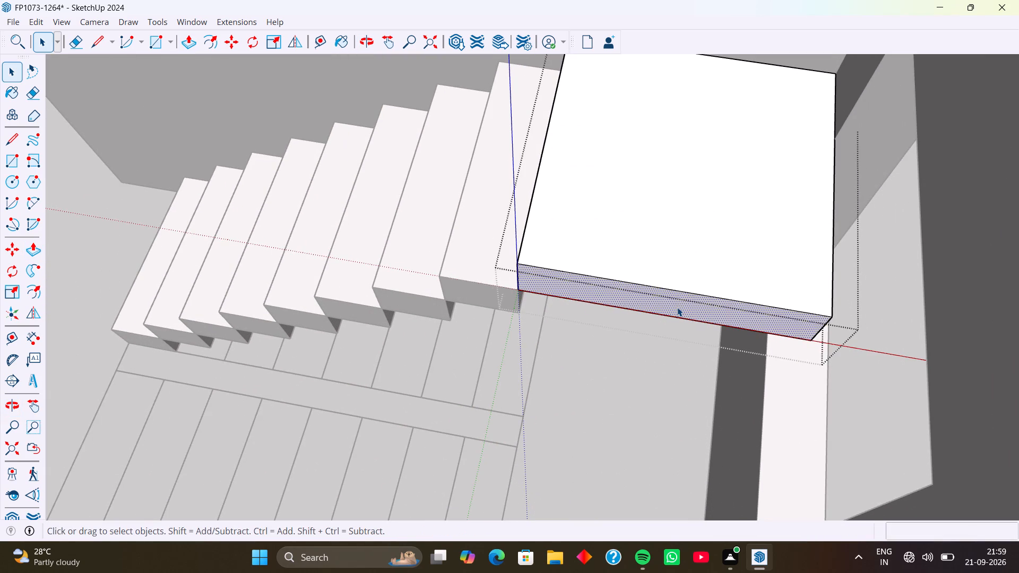
{"action": "key", "text": "p"}
{"action": "left_click", "coordinate": [677, 306]}
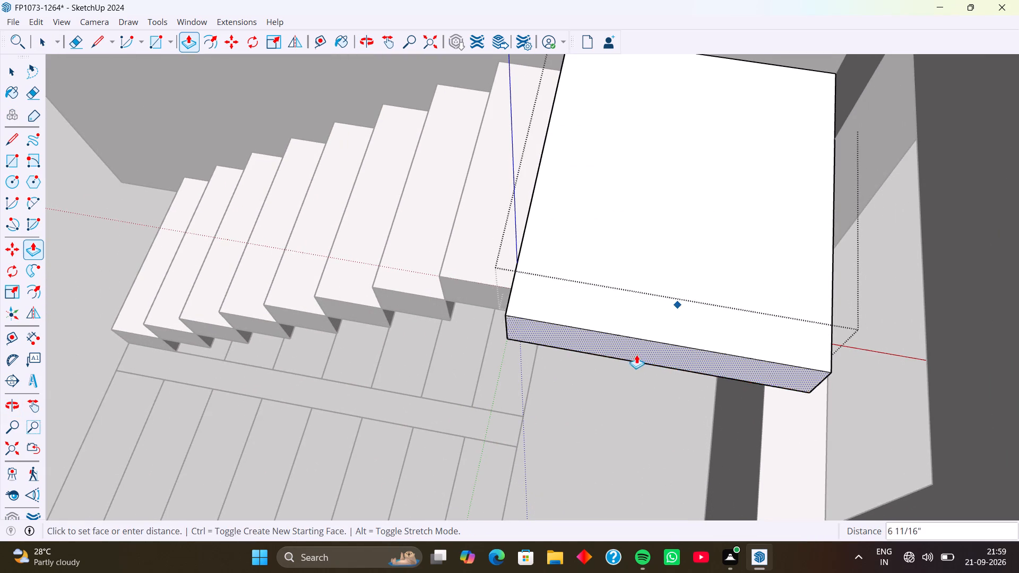
{"action": "scroll", "coordinate": [635, 356], "scroll_direction": "down", "scroll_amount": 11}
{"action": "middle_click_drag", "start_coordinate": [611, 421], "coordinate": [242, 454]}
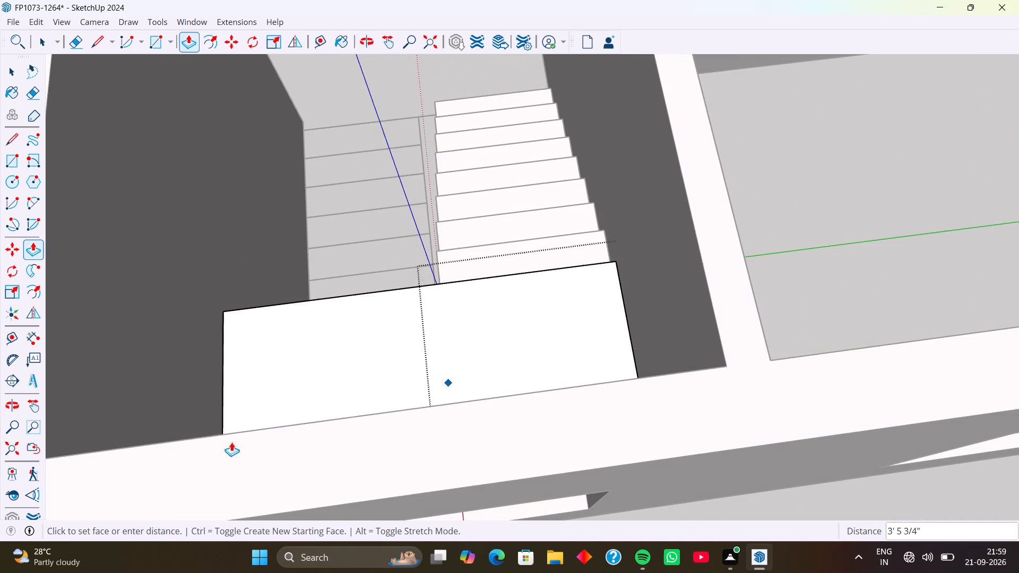
{"action": "left_click", "coordinate": [173, 395]}
Examine the widened landing and its fit between the stairwell walls from inside and around the house.
{"action": "scroll", "coordinate": [247, 383], "scroll_direction": "down", "scroll_amount": 5}
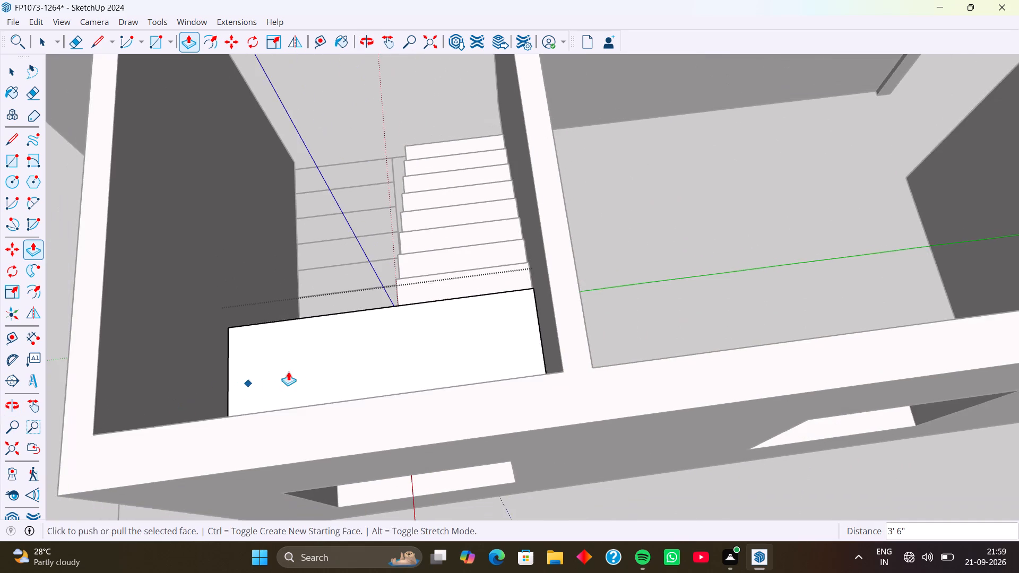
{"action": "middle_click_drag", "start_coordinate": [299, 363], "coordinate": [246, 460]}
{"action": "middle_click_drag", "start_coordinate": [435, 352], "coordinate": [300, 406]}
{"action": "middle_click_drag", "start_coordinate": [427, 385], "coordinate": [470, 349]}
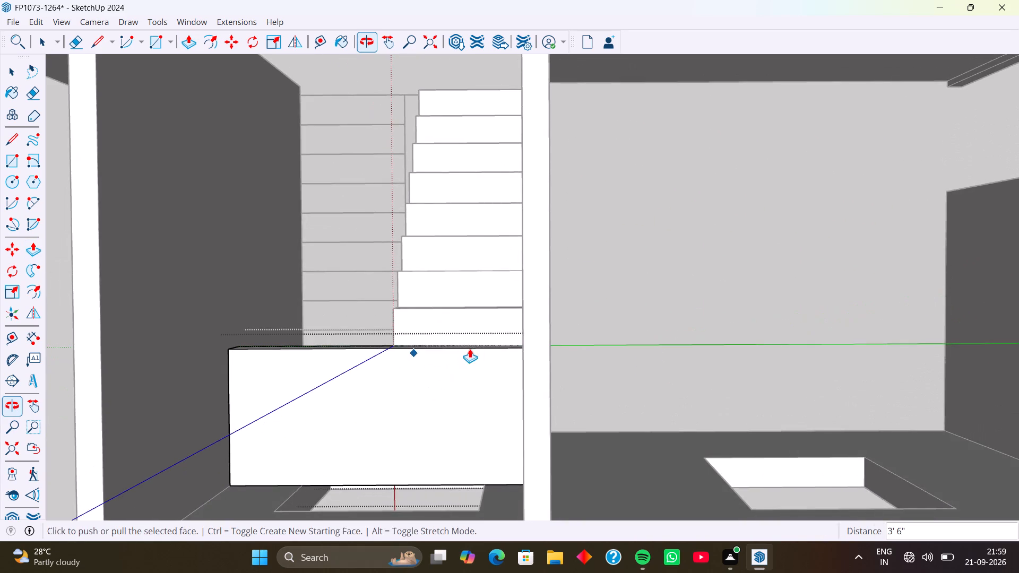
{"action": "scroll", "coordinate": [446, 364], "scroll_direction": "up", "scroll_amount": 8}
{"action": "middle_click_drag", "start_coordinate": [467, 379], "coordinate": [381, 537]}
{"action": "scroll", "coordinate": [419, 396], "scroll_direction": "down", "scroll_amount": 5}
{"action": "middle_click_drag", "start_coordinate": [401, 439], "coordinate": [557, 413]}
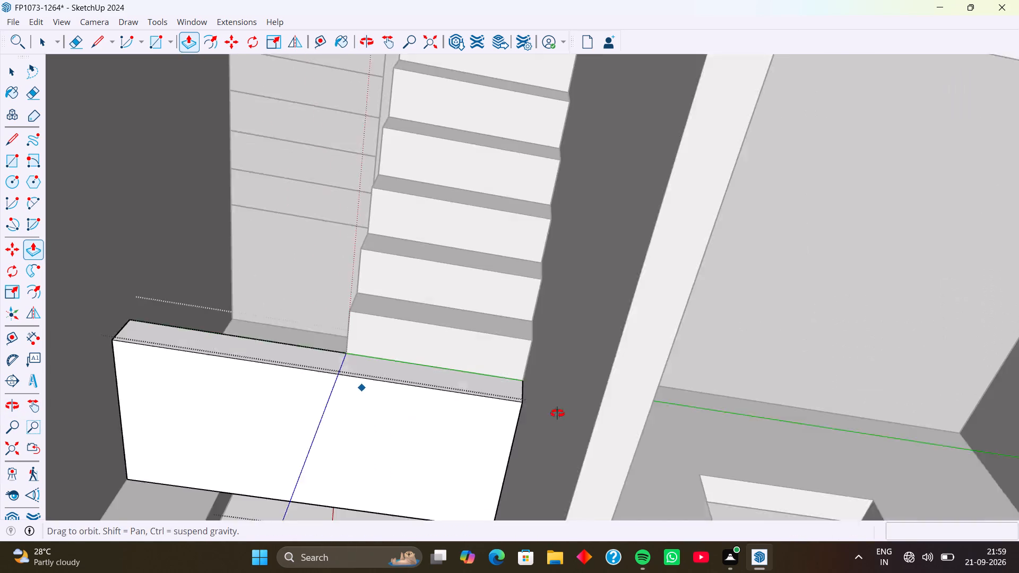
{"action": "middle_click_drag", "start_coordinate": [557, 413], "coordinate": [559, 412]}
{"action": "scroll", "coordinate": [504, 368], "scroll_direction": "down", "scroll_amount": 5}
{"action": "middle_click_drag", "start_coordinate": [507, 376], "coordinate": [396, 418]}
{"action": "middle_click_drag", "start_coordinate": [410, 400], "coordinate": [442, 490]}
{"action": "middle_click_drag", "start_coordinate": [454, 320], "coordinate": [472, 499]}
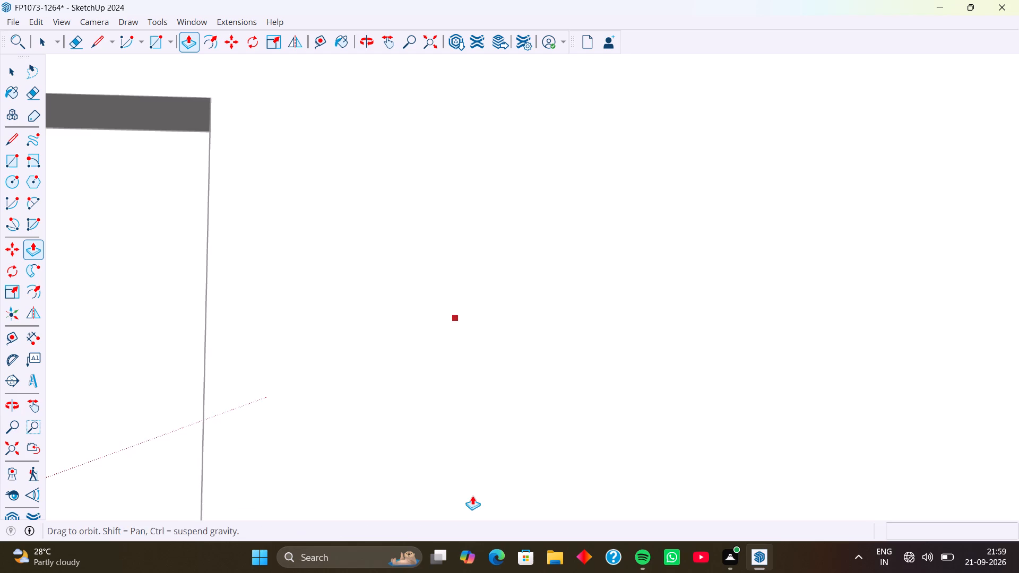
{"action": "scroll", "coordinate": [504, 346], "scroll_direction": "down", "scroll_amount": 20}
{"action": "scroll", "coordinate": [504, 346], "scroll_direction": "down", "scroll_amount": 12}
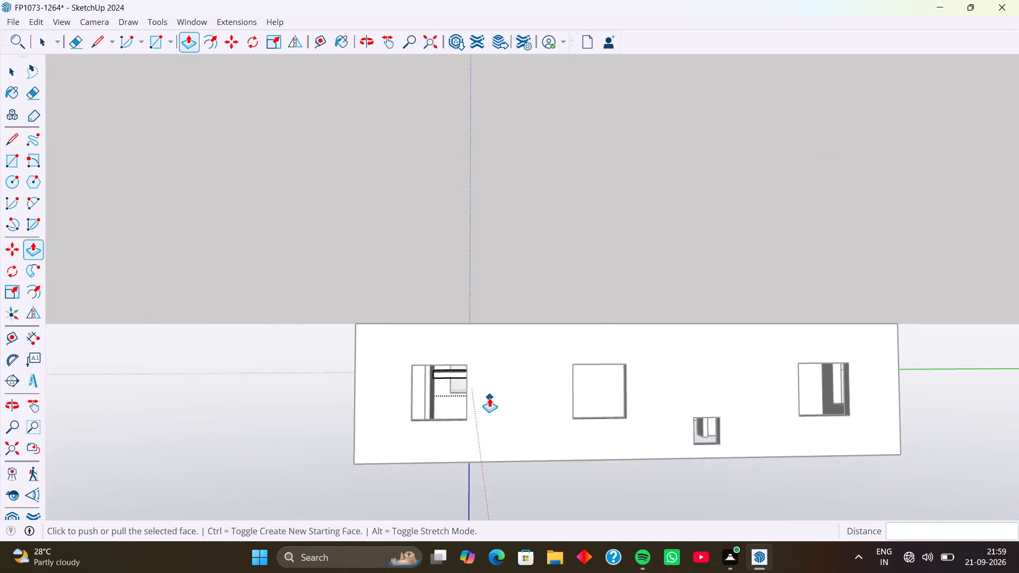
{"action": "scroll", "coordinate": [489, 398], "scroll_direction": "down", "scroll_amount": 3}
{"action": "middle_click_drag", "start_coordinate": [498, 402], "coordinate": [474, 508]}
{"action": "scroll", "coordinate": [506, 400], "scroll_direction": "up", "scroll_amount": 1}
{"action": "middle_click_drag", "start_coordinate": [506, 400], "coordinate": [493, 512]}
{"action": "middle_click_drag", "start_coordinate": [506, 416], "coordinate": [531, 217]}
{"action": "scroll", "coordinate": [517, 283], "scroll_direction": "up", "scroll_amount": 1}
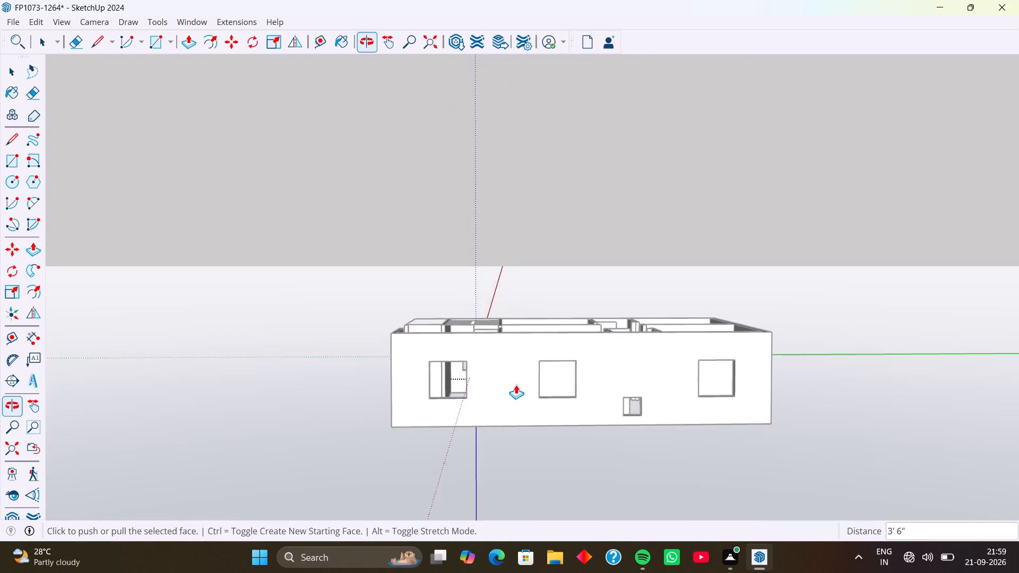
{"action": "middle_click_drag", "start_coordinate": [512, 391], "coordinate": [570, 183]}
{"action": "middle_click_drag", "start_coordinate": [524, 353], "coordinate": [581, 176]}
{"action": "middle_click_drag", "start_coordinate": [539, 349], "coordinate": [570, 243]}
{"action": "middle_click_drag", "start_coordinate": [581, 352], "coordinate": [469, 405]}
{"action": "middle_click_drag", "start_coordinate": [632, 423], "coordinate": [626, 423]}
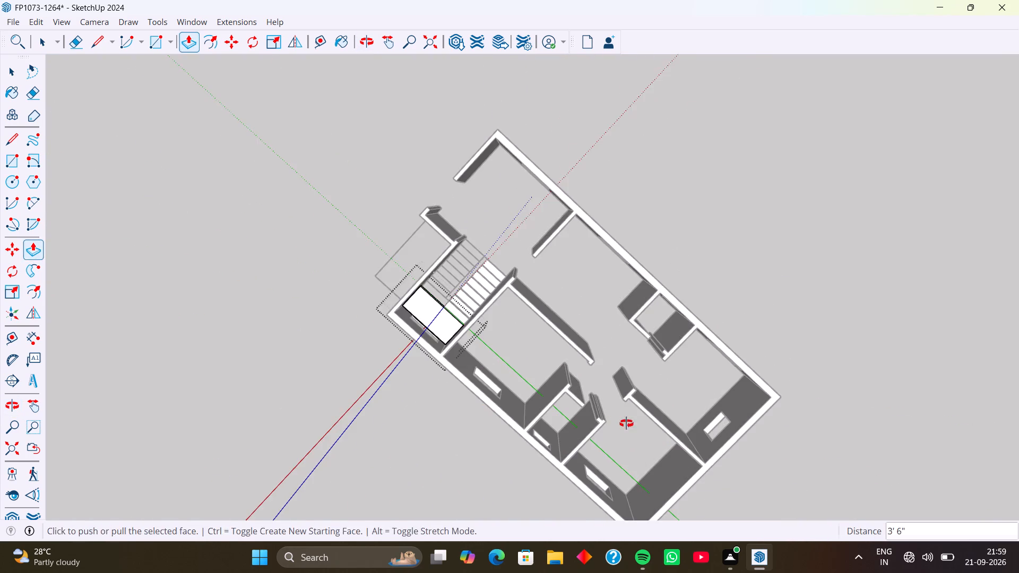
{"action": "middle_click_drag", "start_coordinate": [626, 423], "coordinate": [574, 288]}
{"action": "middle_click_drag", "start_coordinate": [684, 473], "coordinate": [494, 482]}
{"action": "middle_click_drag", "start_coordinate": [727, 478], "coordinate": [491, 454]}
{"action": "middle_click_drag", "start_coordinate": [627, 468], "coordinate": [386, 460]}
{"action": "middle_click_drag", "start_coordinate": [590, 442], "coordinate": [488, 429]}
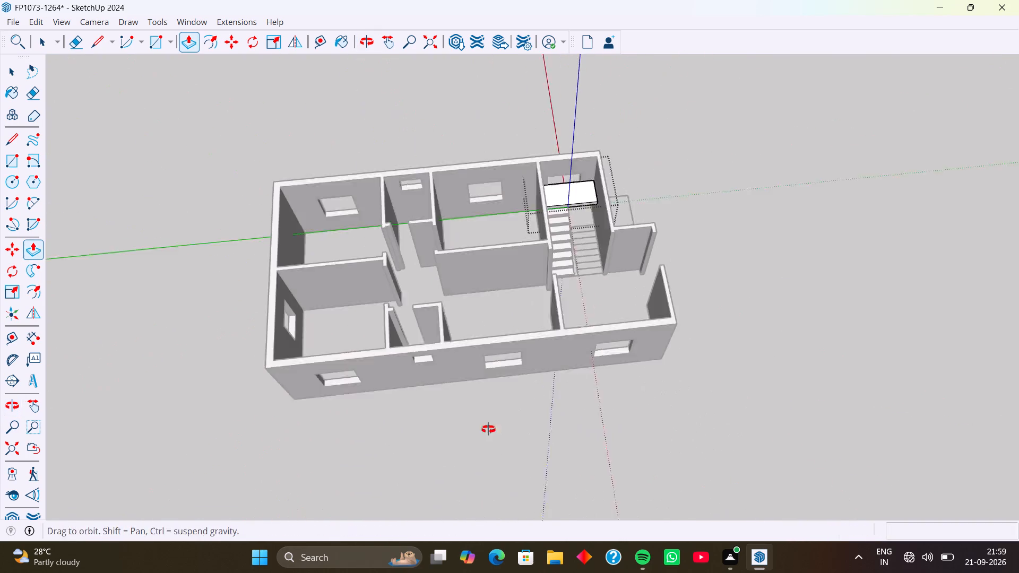
{"action": "middle_click_drag", "start_coordinate": [488, 429], "coordinate": [478, 425]}
{"action": "scroll", "coordinate": [607, 315], "scroll_direction": "up", "scroll_amount": 9}
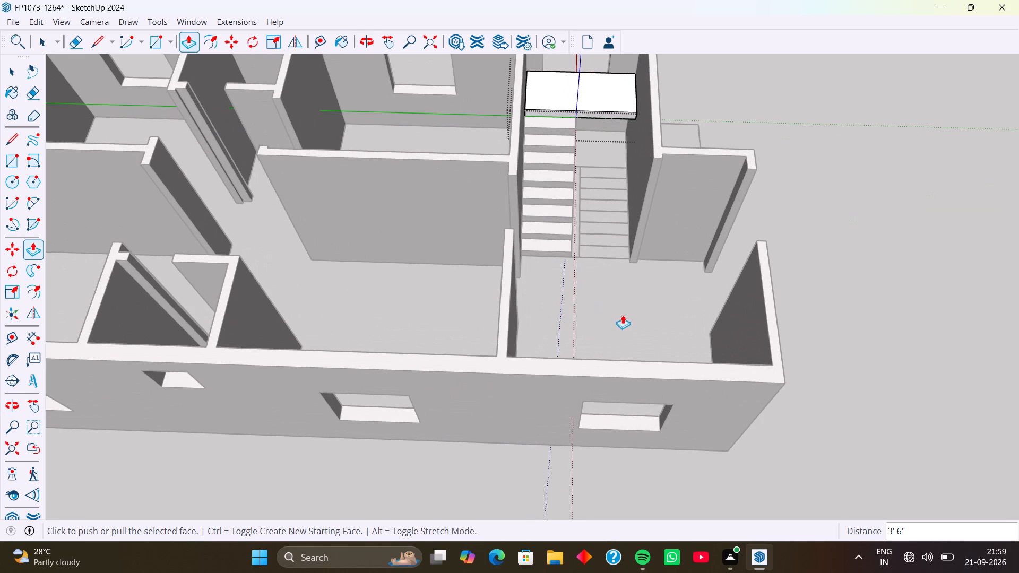
Close the landing group and copy the bottom step, seating its lower back corner on the landing's upper corner by the L-shaped wall.
{"action": "key", "text": "space"}
{"action": "left_click", "coordinate": [623, 310]}
{"action": "scroll", "coordinate": [529, 231], "scroll_direction": "up", "scroll_amount": 6}
{"action": "left_click", "coordinate": [555, 252]}
{"action": "scroll", "coordinate": [581, 269], "scroll_direction": "up", "scroll_amount": 6}
{"action": "scroll", "coordinate": [603, 290], "scroll_direction": "down", "scroll_amount": 4}
{"action": "middle_click_drag", "start_coordinate": [617, 299], "coordinate": [551, 290]}
{"action": "scroll", "coordinate": [575, 302], "scroll_direction": "down", "scroll_amount": 4}
{"action": "middle_click_drag", "start_coordinate": [619, 312], "coordinate": [560, 306]}
{"action": "scroll", "coordinate": [609, 311], "scroll_direction": "up", "scroll_amount": 1}
{"action": "middle_click_drag", "start_coordinate": [609, 311], "coordinate": [548, 309]}
{"action": "scroll", "coordinate": [638, 326], "scroll_direction": "up", "scroll_amount": 7}
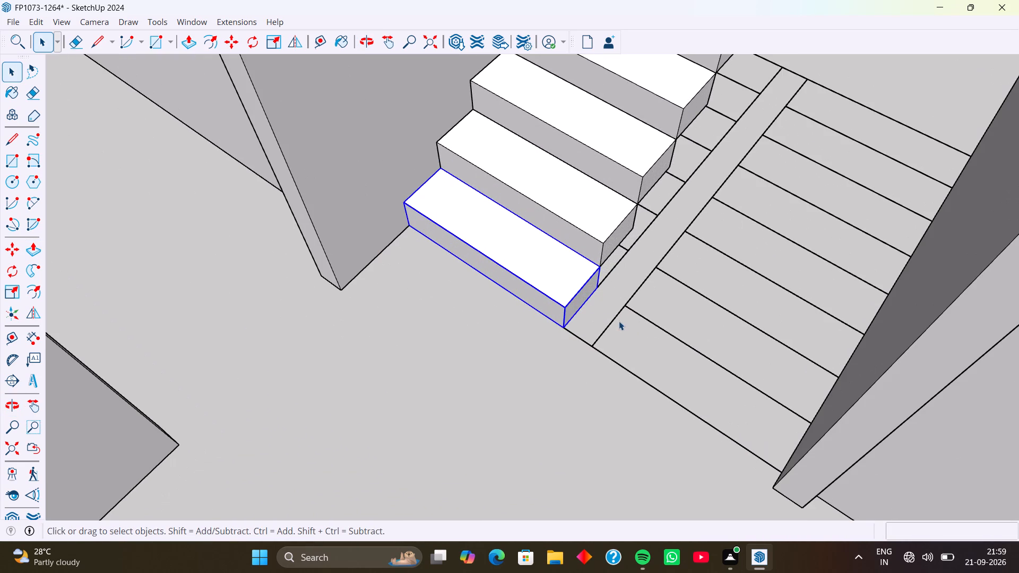
{"action": "key", "text": "m"}
{"action": "scroll", "coordinate": [608, 312], "scroll_direction": "up", "scroll_amount": 6}
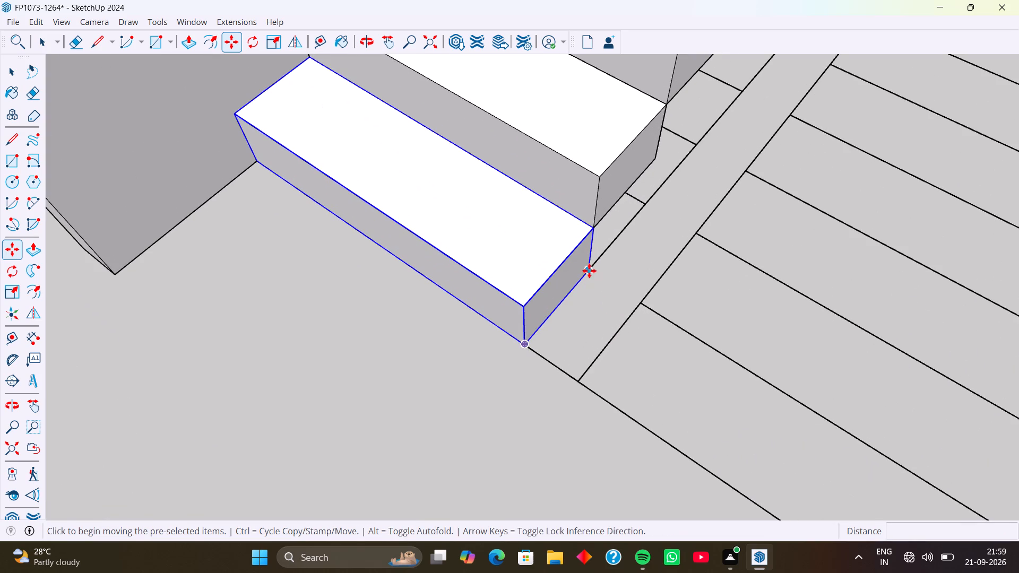
{"action": "left_click_drag", "start_coordinate": [589, 271], "coordinate": [597, 272]}
{"action": "scroll", "coordinate": [798, 275], "scroll_direction": "down", "scroll_amount": 5}
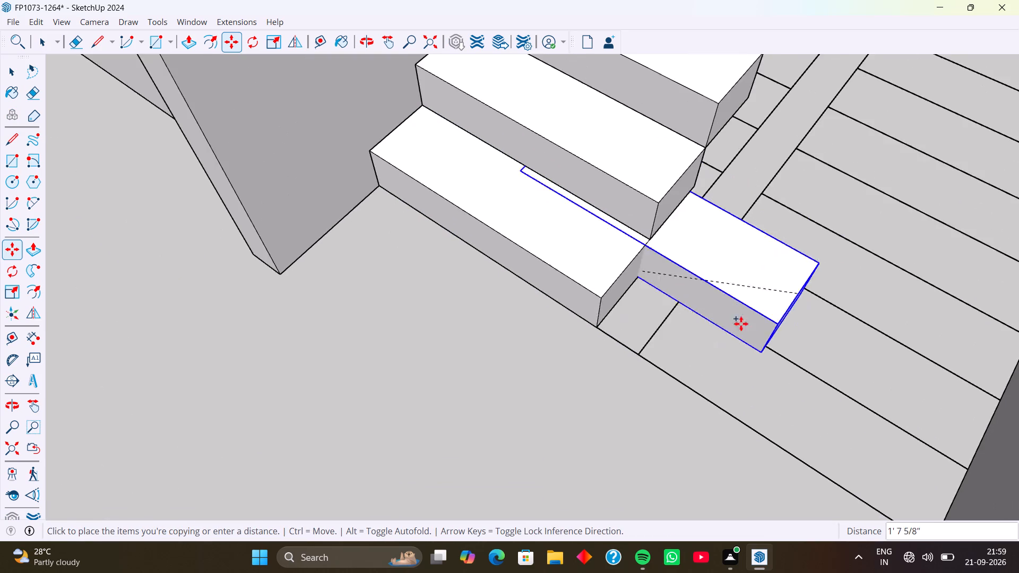
{"action": "scroll", "coordinate": [741, 324], "scroll_direction": "down", "scroll_amount": 20}
{"action": "scroll", "coordinate": [741, 324], "scroll_direction": "down", "scroll_amount": 3}
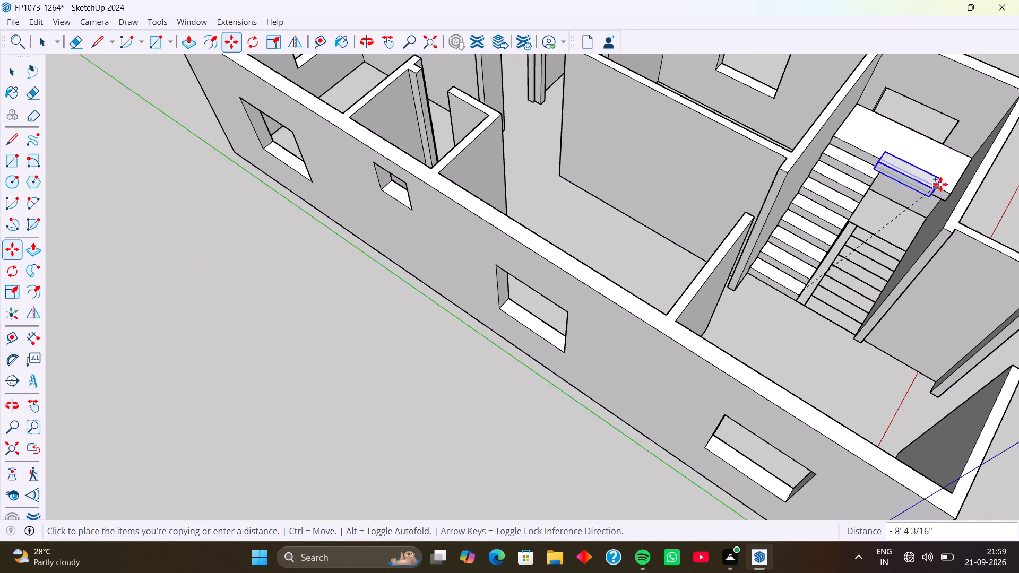
{"action": "scroll", "coordinate": [940, 184], "scroll_direction": "up", "scroll_amount": 20}
{"action": "scroll", "coordinate": [940, 184], "scroll_direction": "up", "scroll_amount": 1}
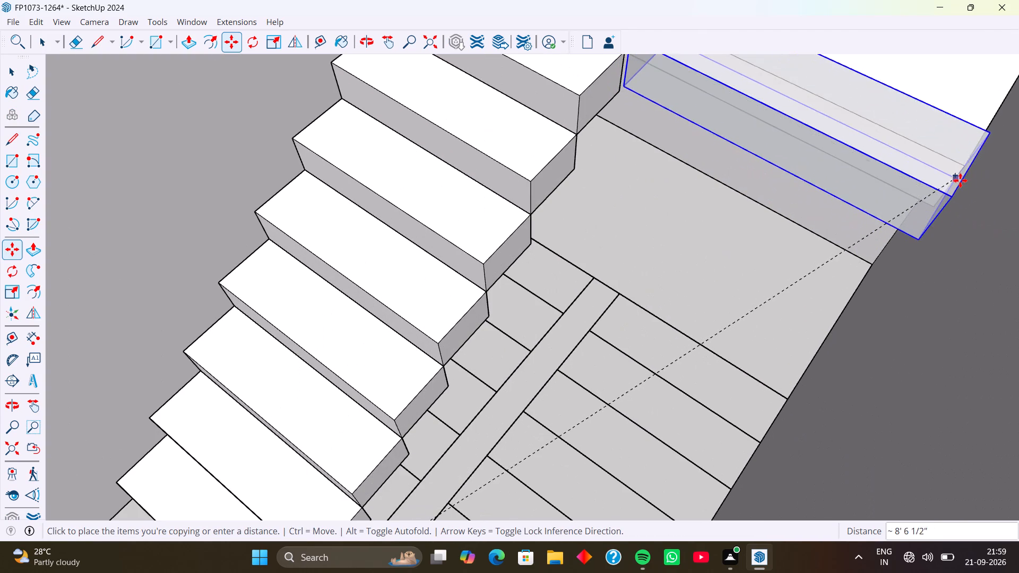
{"action": "left_click", "coordinate": [964, 170]}
Copy the step at the landing, seating the copy's lower landing-side corner on the original's upper far corner for the second flight.
{"action": "scroll", "coordinate": [853, 284], "scroll_direction": "down", "scroll_amount": 5}
{"action": "middle_click_drag", "start_coordinate": [884, 272], "coordinate": [731, 337]}
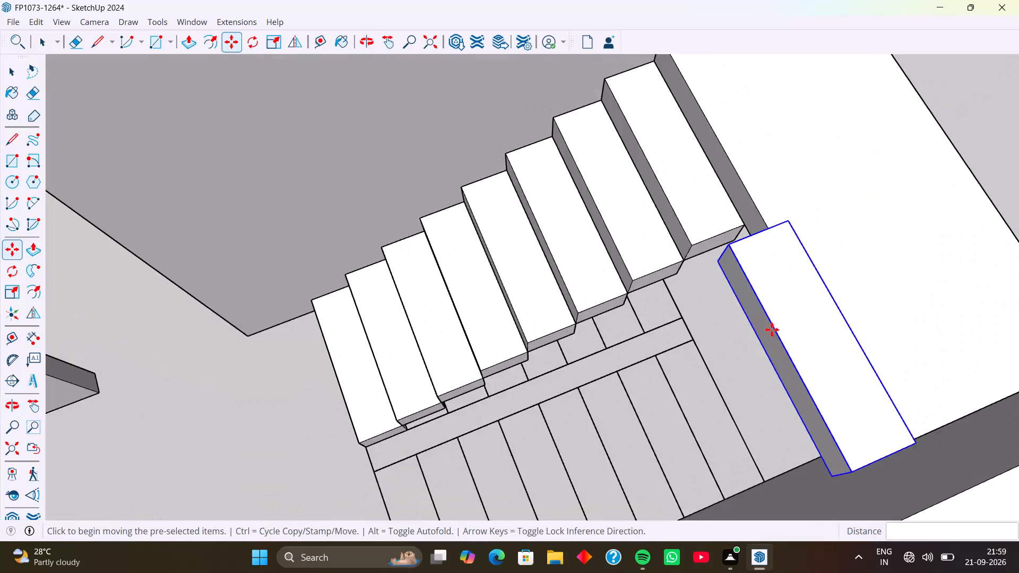
{"action": "middle_click_drag", "start_coordinate": [891, 322], "coordinate": [742, 285]}
{"action": "scroll", "coordinate": [758, 318], "scroll_direction": "down", "scroll_amount": 4}
{"action": "middle_click_drag", "start_coordinate": [823, 380], "coordinate": [610, 398]}
{"action": "middle_click_drag", "start_coordinate": [744, 426], "coordinate": [563, 416]}
{"action": "scroll", "coordinate": [515, 418], "scroll_direction": "down", "scroll_amount": 2}
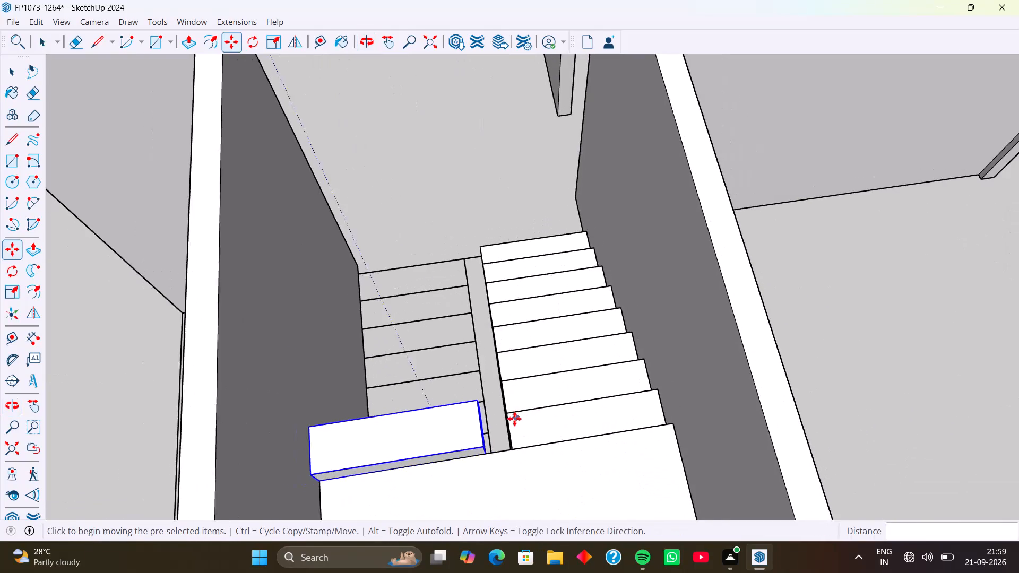
{"action": "scroll", "coordinate": [514, 419], "scroll_direction": "down", "scroll_amount": 2}
{"action": "middle_click_drag", "start_coordinate": [524, 471], "coordinate": [507, 375], "text": "shift"}
{"action": "middle_click_drag", "start_coordinate": [636, 459], "coordinate": [393, 476]}
{"action": "scroll", "coordinate": [438, 329], "scroll_direction": "up", "scroll_amount": 3}
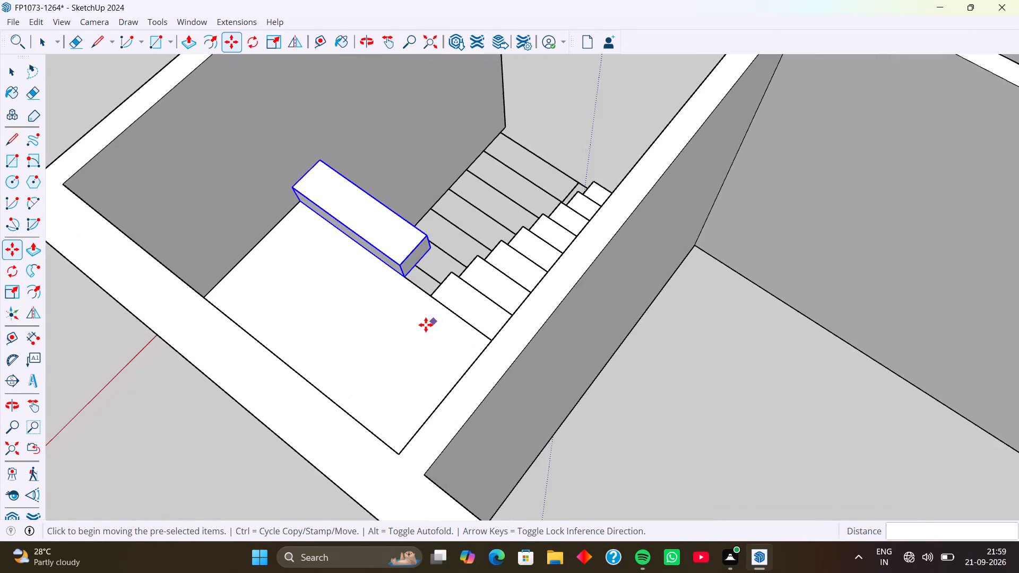
{"action": "scroll", "coordinate": [426, 325], "scroll_direction": "up", "scroll_amount": 6}
{"action": "middle_click_drag", "start_coordinate": [438, 312], "coordinate": [373, 306]}
{"action": "scroll", "coordinate": [383, 238], "scroll_direction": "up", "scroll_amount": 3}
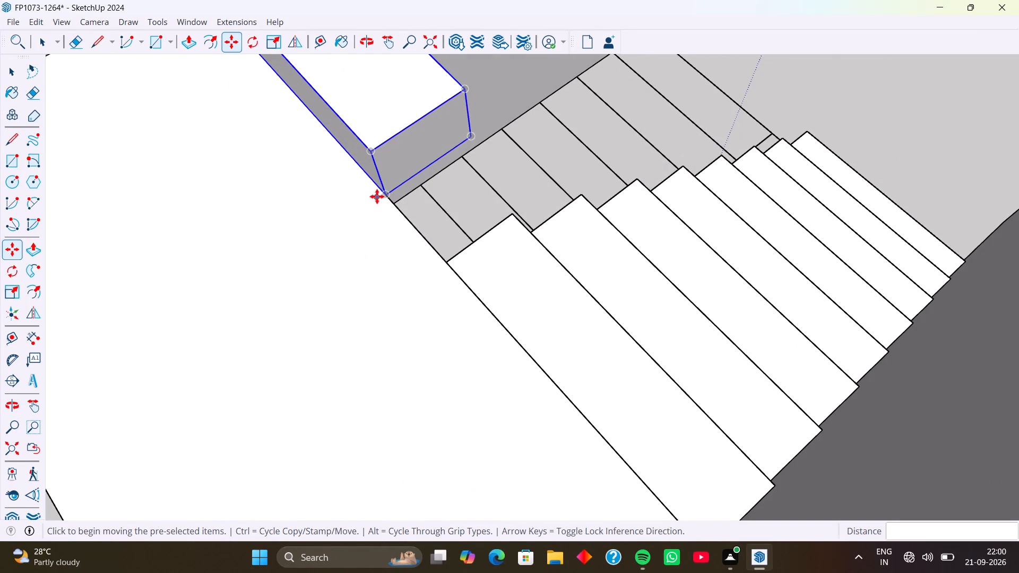
{"action": "left_click", "coordinate": [384, 192]}
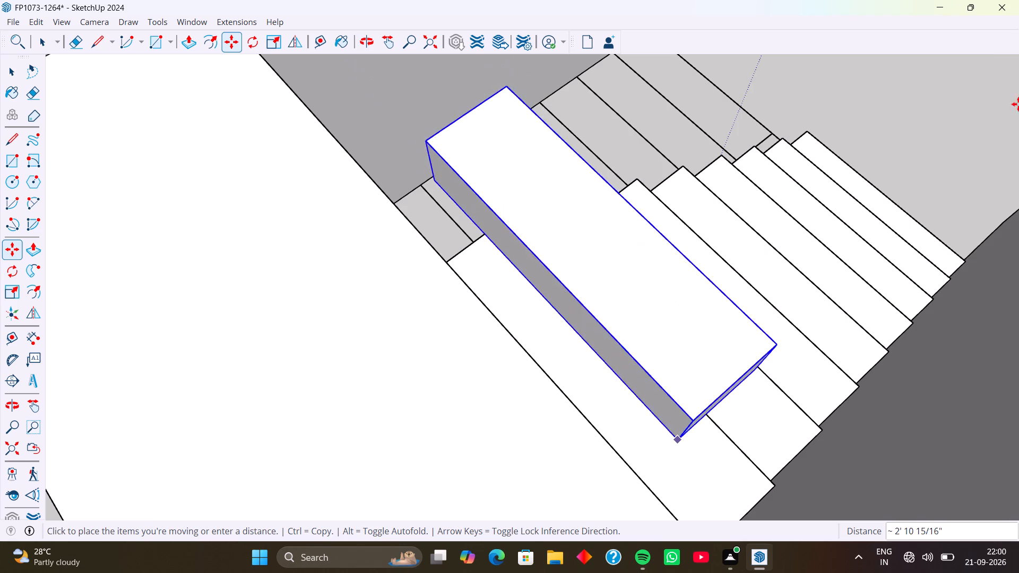
{"action": "scroll", "coordinate": [314, 78], "scroll_direction": "down", "scroll_amount": 4}
{"action": "scroll", "coordinate": [422, 129], "scroll_direction": "down", "scroll_amount": 4}
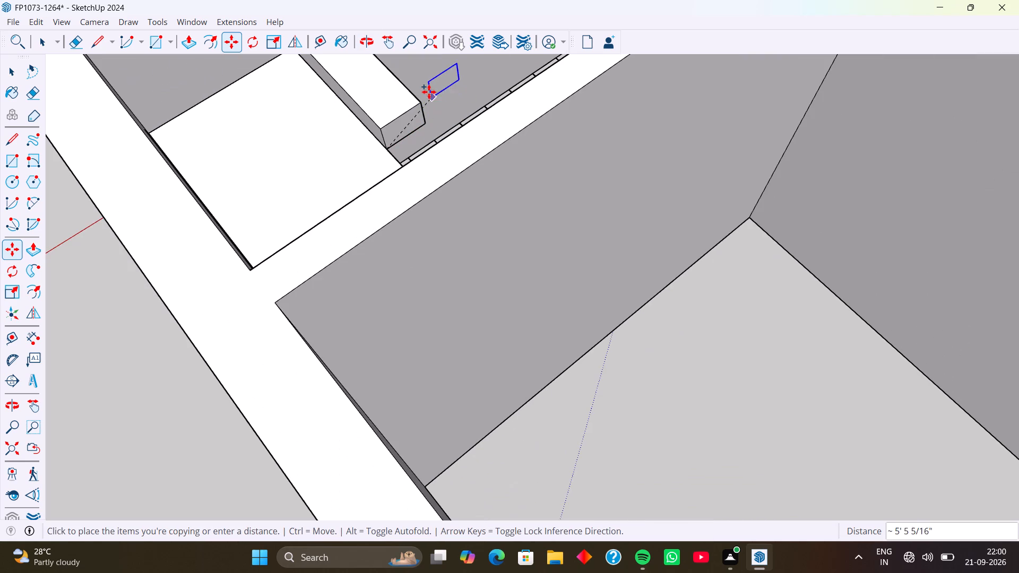
{"action": "left_click", "coordinate": [420, 103]}
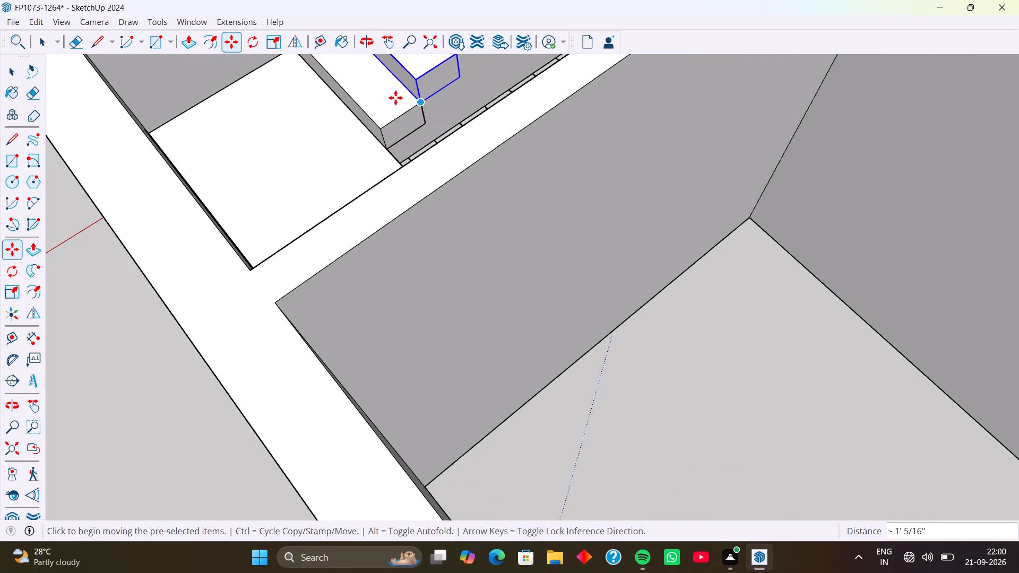
Repeat the copied step as an 8x array rising from the landing along the L-shaped wall.
{"action": "scroll", "coordinate": [395, 100], "scroll_direction": "down", "scroll_amount": 5}
{"action": "middle_click_drag", "start_coordinate": [390, 131], "coordinate": [371, 290], "text": "shift"}
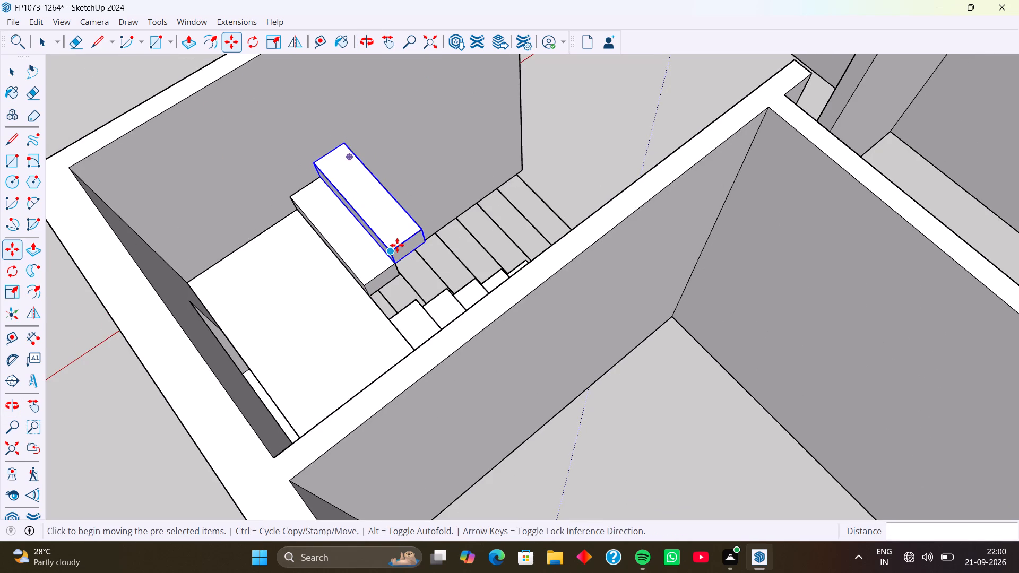
{"action": "key", "text": "8"}
{"action": "key", "text": "x"}
{"action": "key", "text": "Return"}
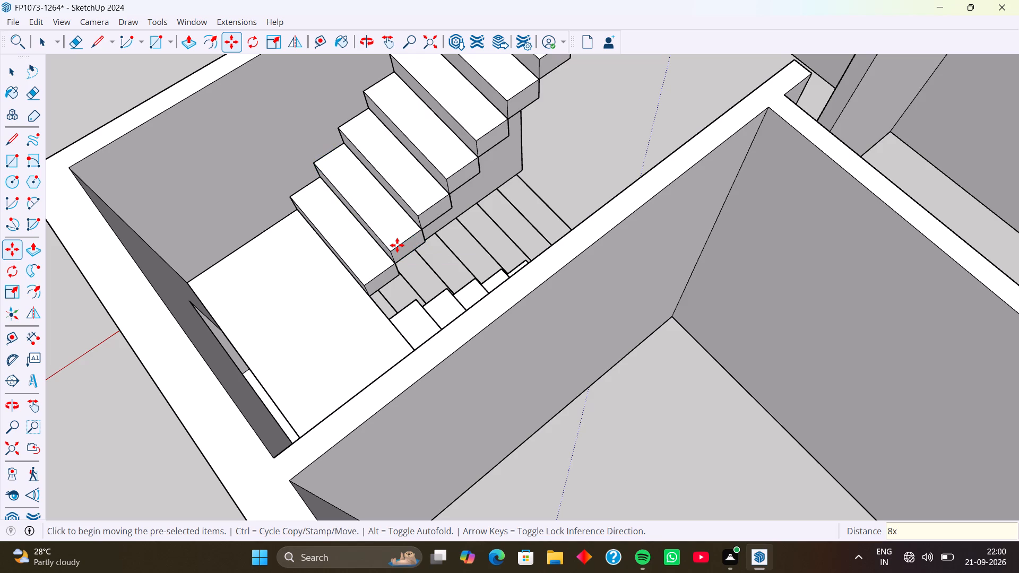
Examine the second flight's rise and its top end relative to the surrounding walls from several angles.
{"action": "scroll", "coordinate": [397, 245], "scroll_direction": "up", "scroll_amount": 1}
{"action": "scroll", "coordinate": [398, 255], "scroll_direction": "down", "scroll_amount": 10}
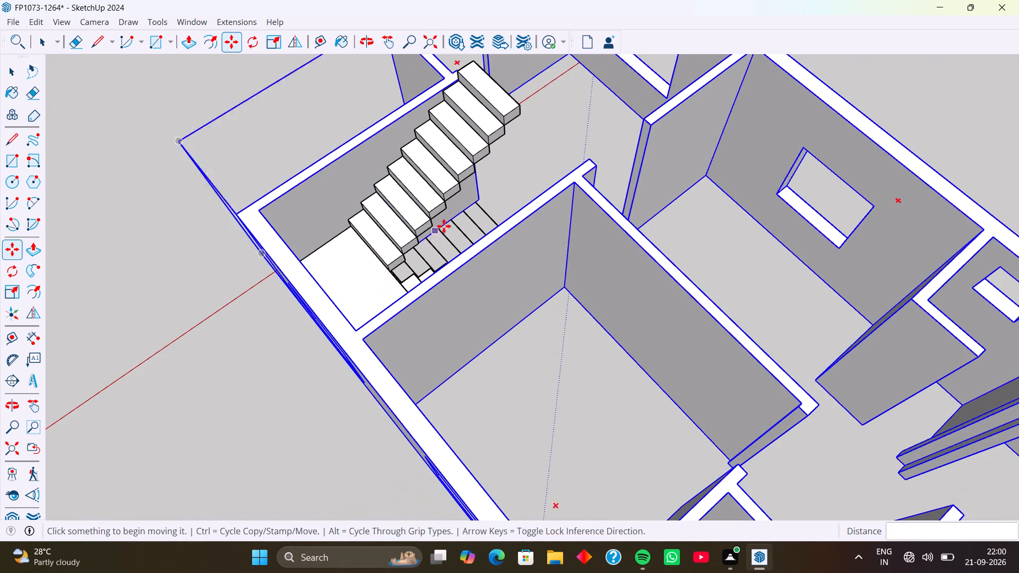
{"action": "scroll", "coordinate": [520, 205], "scroll_direction": "down", "scroll_amount": 3}
{"action": "middle_click_drag", "start_coordinate": [525, 205], "coordinate": [347, 229]}
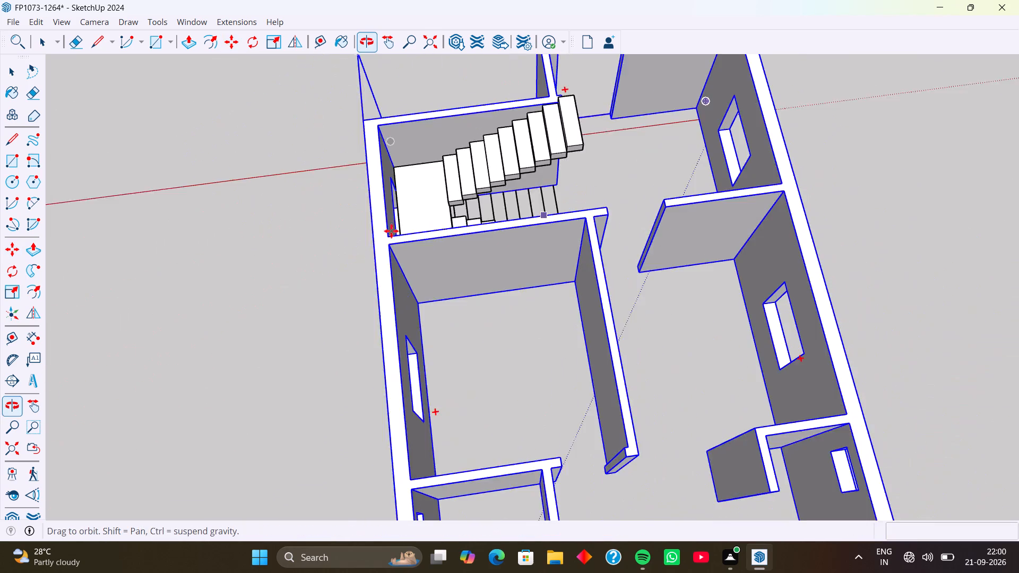
{"action": "middle_click_drag", "start_coordinate": [536, 216], "coordinate": [369, 201]}
{"action": "middle_click_drag", "start_coordinate": [471, 188], "coordinate": [428, 221]}
{"action": "scroll", "coordinate": [424, 130], "scroll_direction": "up", "scroll_amount": 8}
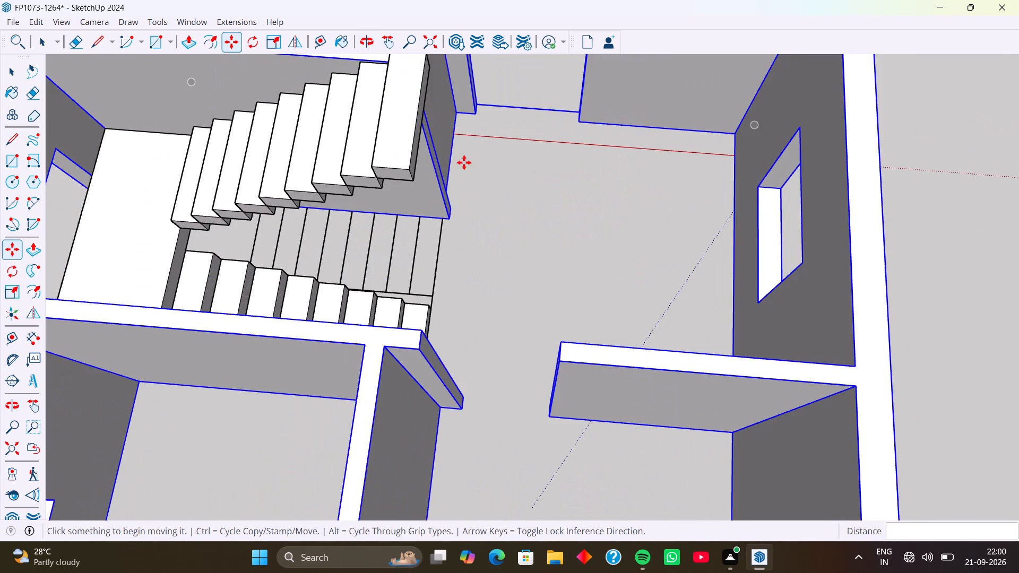
{"action": "middle_click_drag", "start_coordinate": [459, 165], "coordinate": [368, 167]}
{"action": "scroll", "coordinate": [388, 153], "scroll_direction": "down", "scroll_amount": 10}
{"action": "middle_click_drag", "start_coordinate": [453, 197], "coordinate": [335, 199]}
{"action": "scroll", "coordinate": [481, 169], "scroll_direction": "up", "scroll_amount": 3}
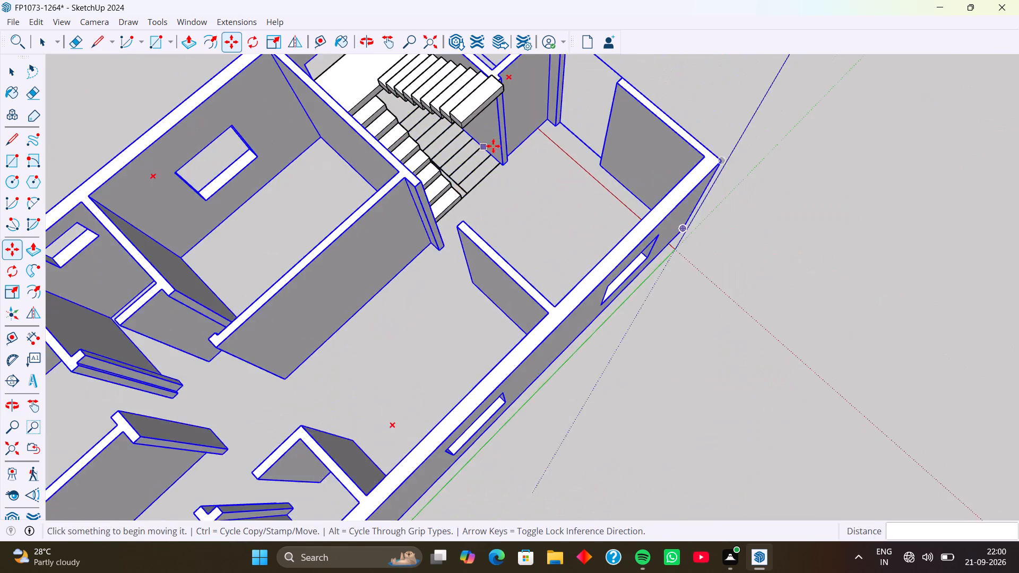
Undo both stair flights, the landing and the bottom step's extrusion, back to the flat bottom tread face.
{"action": "scroll", "coordinate": [493, 146], "scroll_direction": "up", "scroll_amount": 3}
{"action": "scroll", "coordinate": [530, 179], "scroll_direction": "down", "scroll_amount": 5}
{"action": "middle_click_drag", "start_coordinate": [550, 222], "coordinate": [470, 222]}
{"action": "scroll", "coordinate": [523, 184], "scroll_direction": "down", "scroll_amount": 4}
{"action": "middle_click_drag", "start_coordinate": [529, 203], "coordinate": [508, 273]}
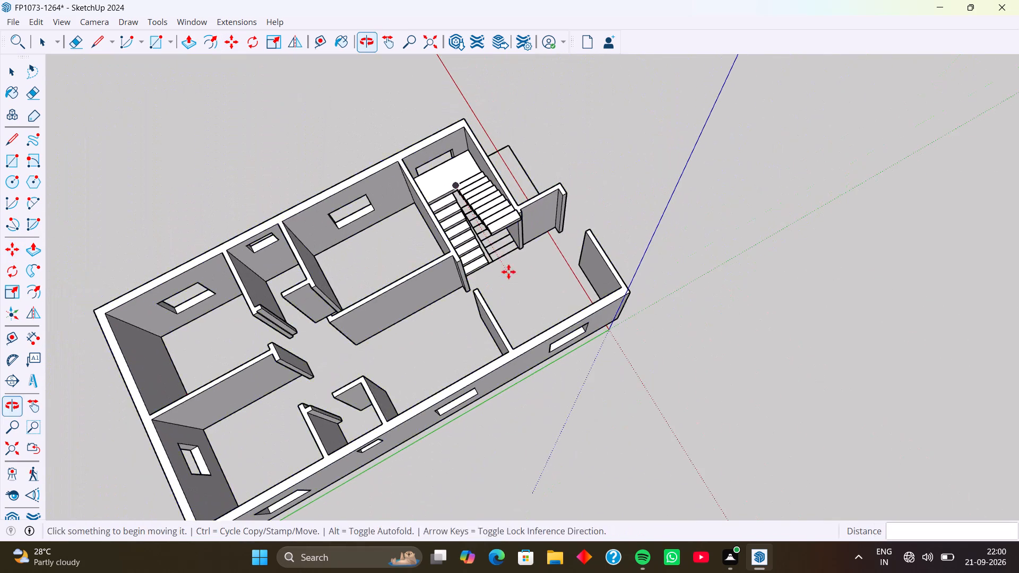
{"action": "key", "text": "ctrl+z"}
{"action": "key", "text": "ctrl+z"}
{"action": "key", "text": "ctrl+z"}
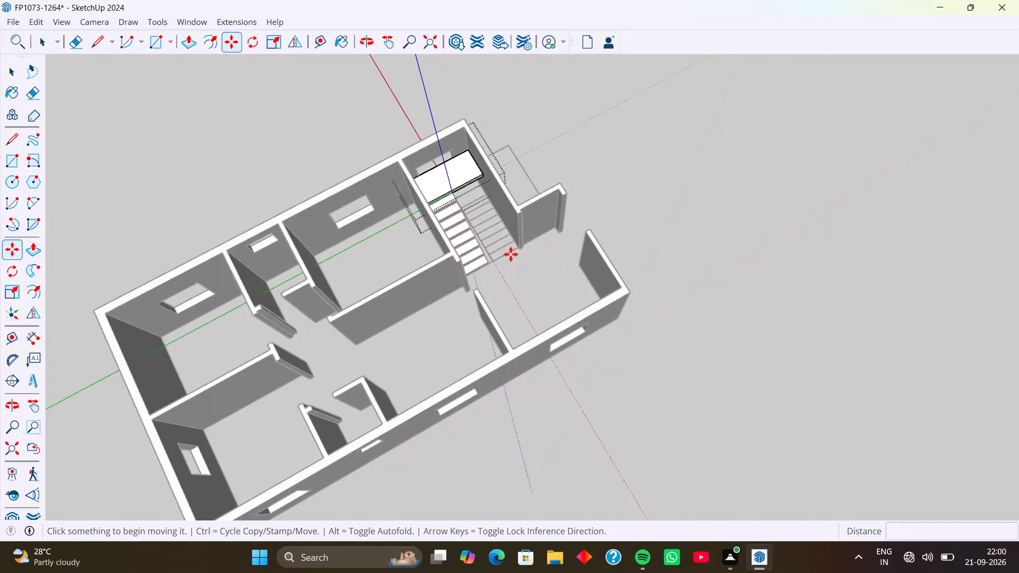
{"action": "key", "text": "ctrl+z"}
{"action": "key", "text": "ctrl+z"}
{"action": "key", "text": "ctrl+z"}
{"action": "key", "text": "ctrl+z"}
{"action": "key", "text": "ctrl+z"}
{"action": "key", "text": "ctrl+z"}
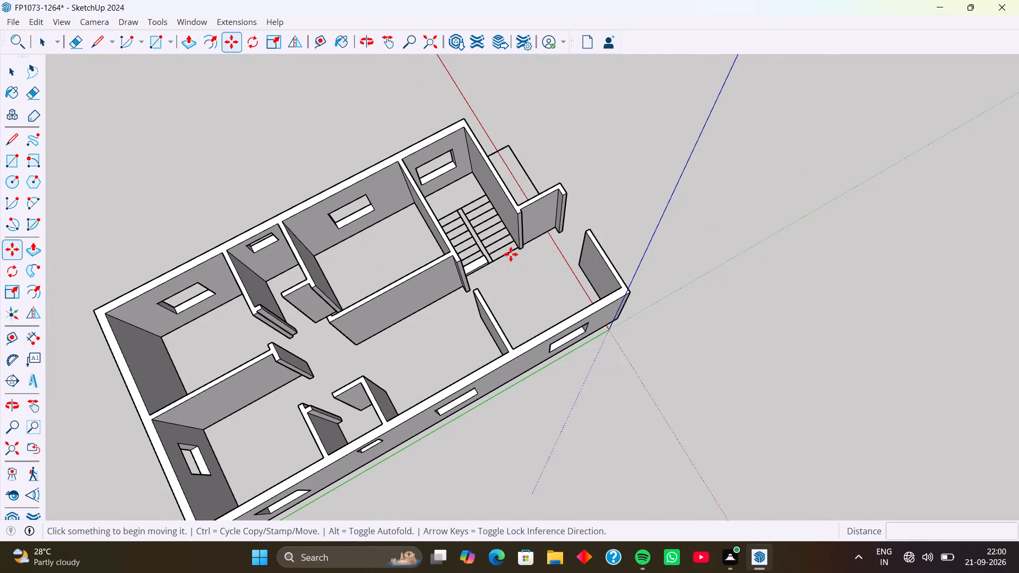
Push/pull the bottom tread face of the first flight up 6".
{"action": "scroll", "coordinate": [496, 264], "scroll_direction": "up", "scroll_amount": 9}
{"action": "middle_click_drag", "start_coordinate": [547, 286], "coordinate": [386, 319]}
{"action": "scroll", "coordinate": [456, 276], "scroll_direction": "up", "scroll_amount": 7}
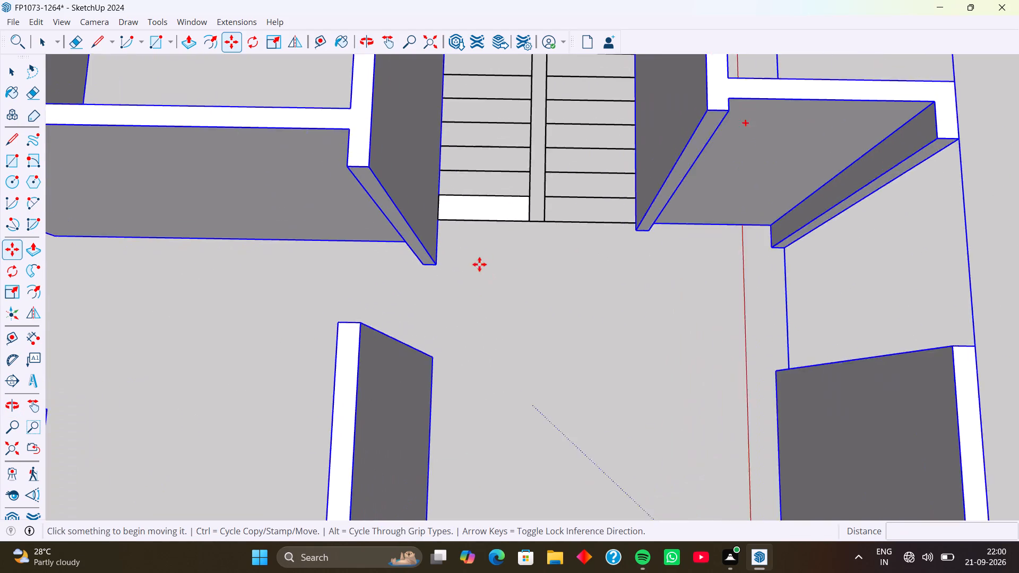
{"action": "scroll", "coordinate": [479, 264], "scroll_direction": "up", "scroll_amount": 2}
{"action": "middle_click_drag", "start_coordinate": [540, 310], "coordinate": [417, 277]}
{"action": "scroll", "coordinate": [547, 283], "scroll_direction": "up", "scroll_amount": 7}
{"action": "scroll", "coordinate": [536, 280], "scroll_direction": "down", "scroll_amount": 5}
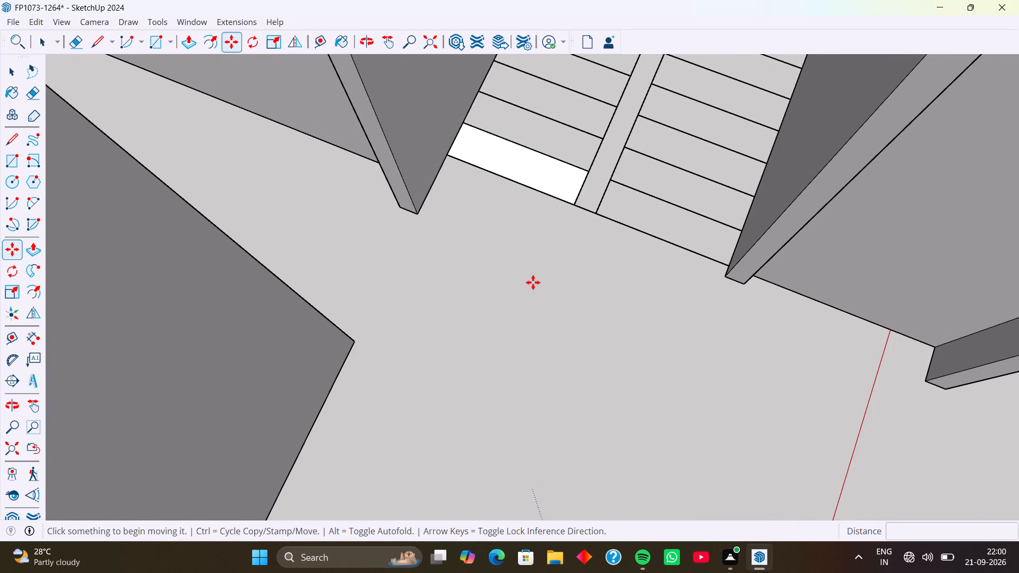
{"action": "key", "text": "p"}
{"action": "left_click", "coordinate": [554, 179]}
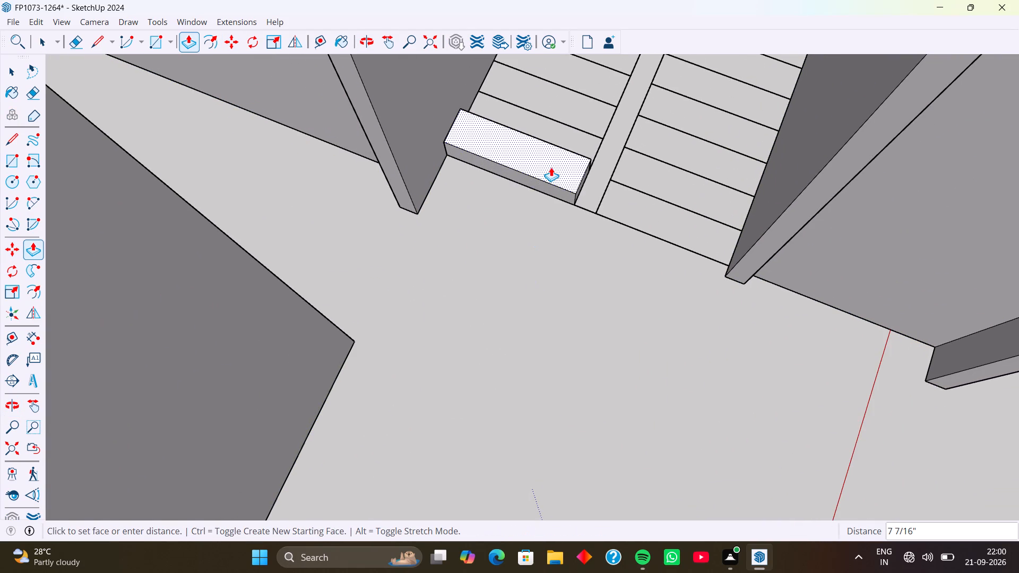
{"action": "key", "text": "6"}
{"action": "key", "text": "Return"}
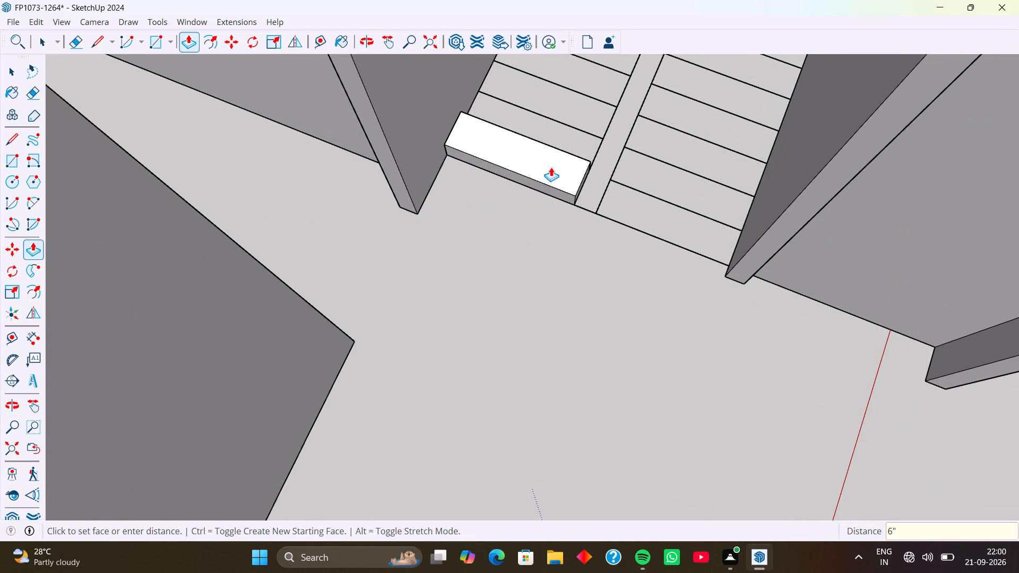
Make the whole raised bottom step a group.
{"action": "key", "text": "space"}
{"action": "triple_click", "coordinate": [533, 161]}
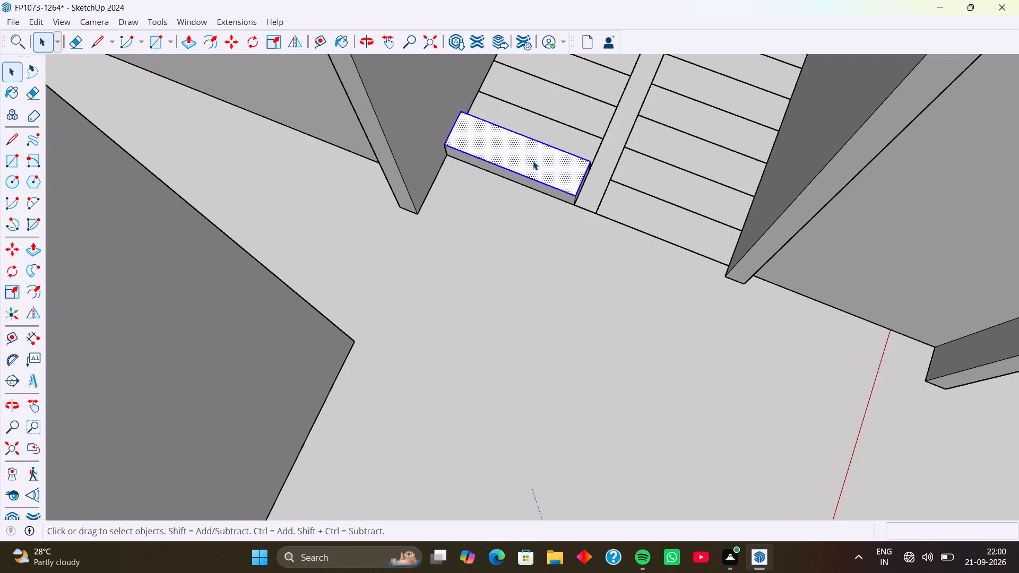
{"action": "triple_click", "coordinate": [533, 161]}
{"action": "right_click", "coordinate": [533, 161]}
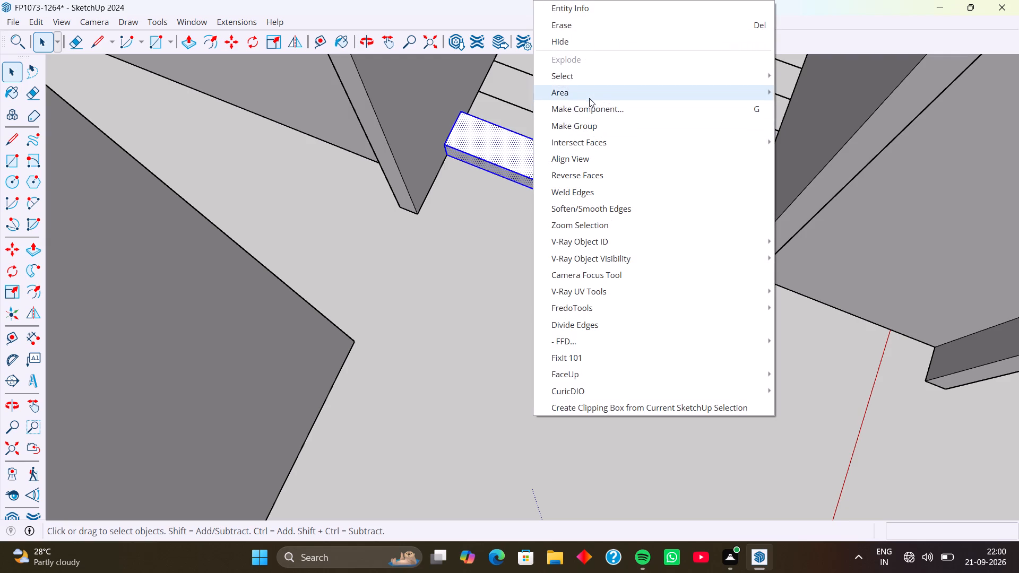
{"action": "left_click", "coordinate": [589, 124]}
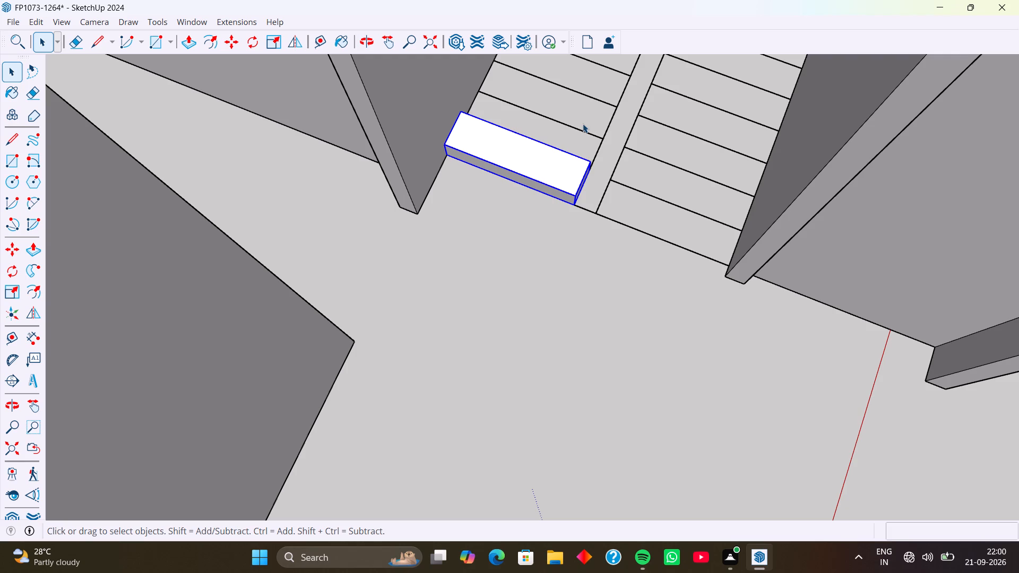
Copy the bottom step group, seating the copy's lower front corner on the original's upper back corner beside the central gap.
{"action": "middle_click_drag", "start_coordinate": [586, 234], "coordinate": [489, 220]}
{"action": "scroll", "coordinate": [593, 224], "scroll_direction": "up", "scroll_amount": 6}
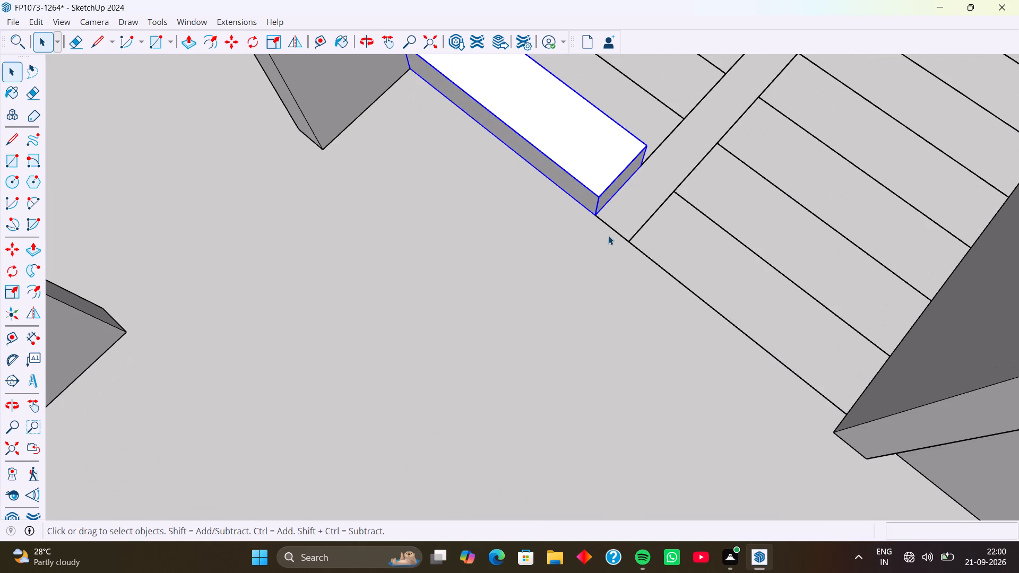
{"action": "key", "text": "m"}
{"action": "scroll", "coordinate": [609, 233], "scroll_direction": "up", "scroll_amount": 3}
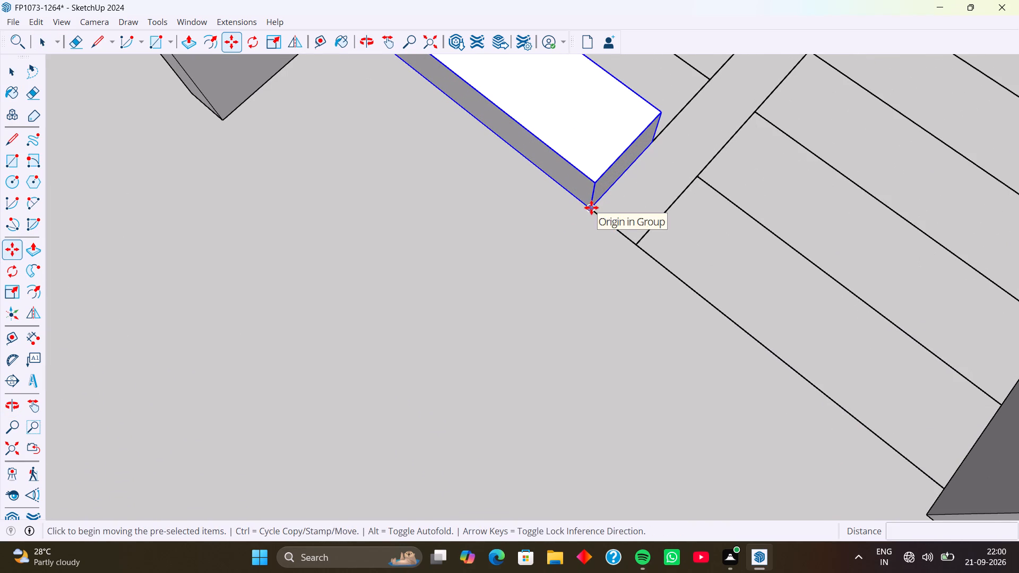
{"action": "left_click", "coordinate": [591, 207]}
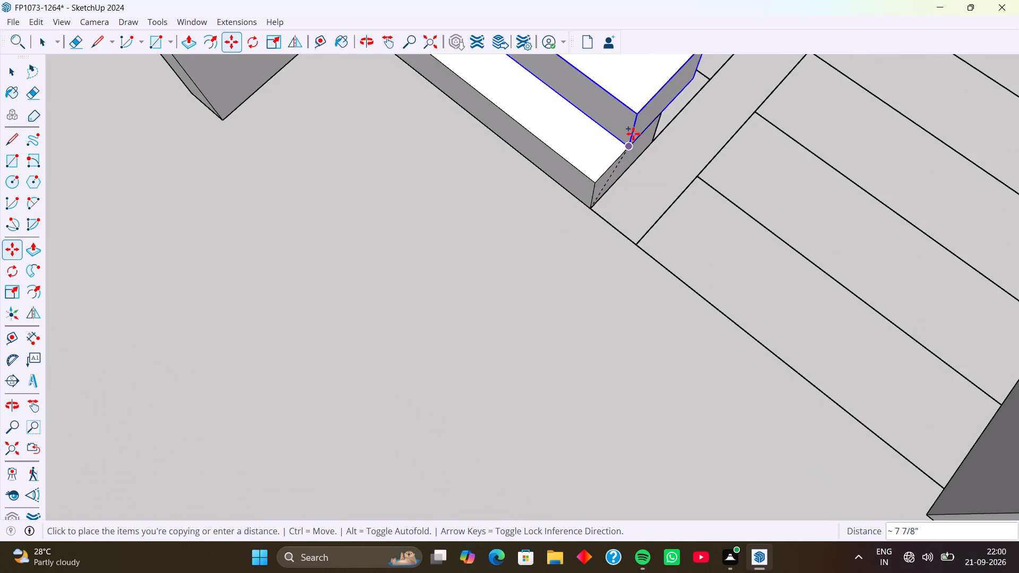
{"action": "left_click", "coordinate": [660, 116]}
Repeat the copied step as an 8x array rising along the interior wall.
{"action": "scroll", "coordinate": [623, 192], "scroll_direction": "down", "scroll_amount": 16}
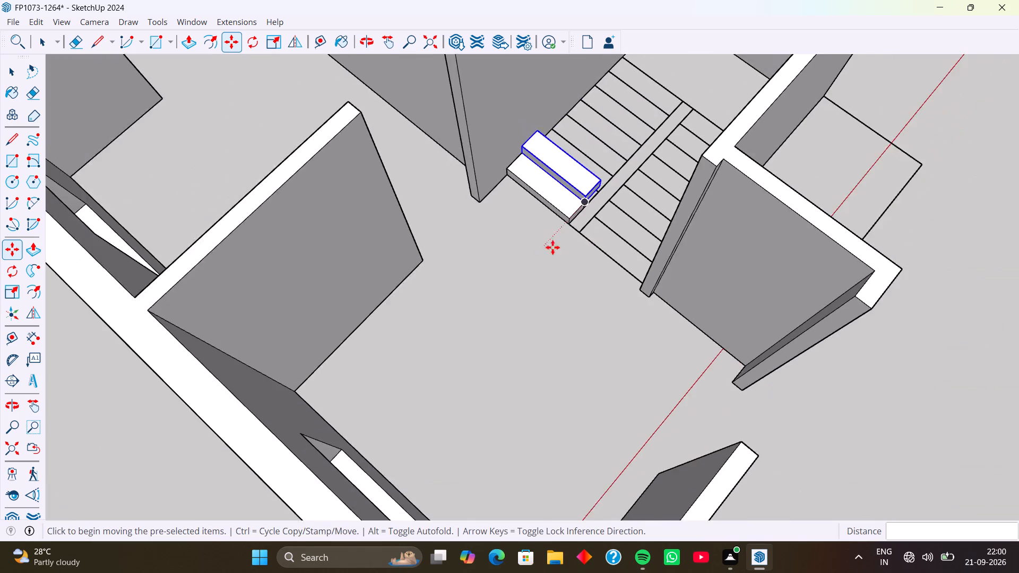
{"action": "middle_click_drag", "start_coordinate": [563, 244], "coordinate": [472, 221]}
{"action": "type", "text": "8x"}
{"action": "key", "text": "Return"}
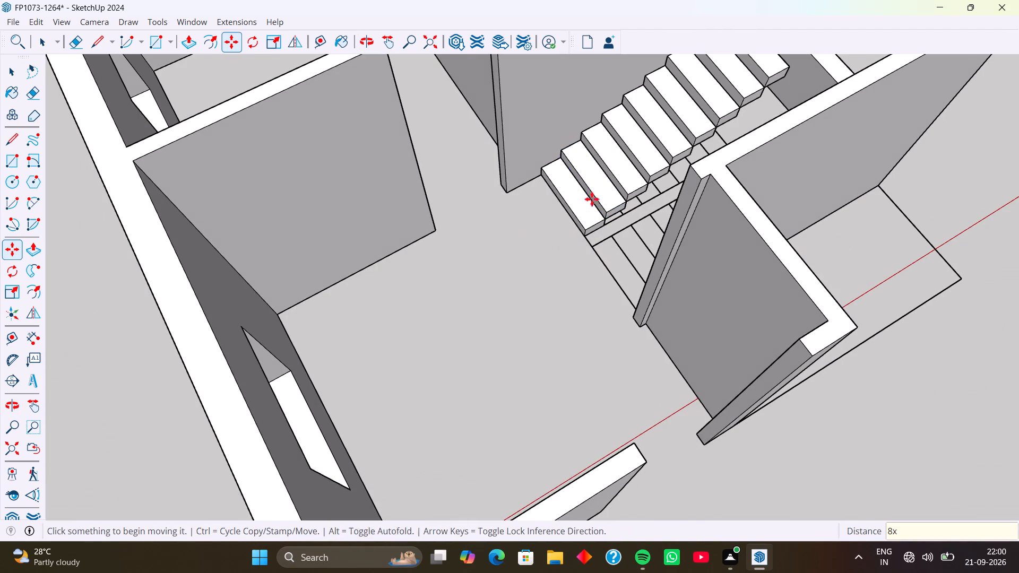
Open the top step group and extend its end face about 2' 2" toward the windowed outer wall for the landing.
{"action": "scroll", "coordinate": [783, 150], "scroll_direction": "down", "scroll_amount": 11}
{"action": "middle_click_drag", "start_coordinate": [833, 191], "coordinate": [486, 243]}
{"action": "middle_click_drag", "start_coordinate": [530, 222], "coordinate": [324, 266]}
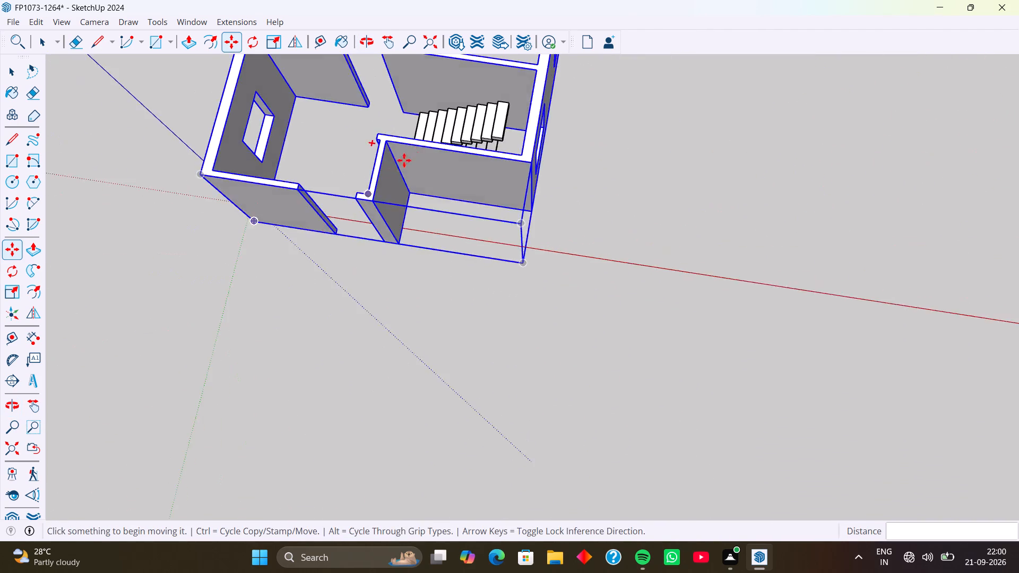
{"action": "scroll", "coordinate": [416, 147], "scroll_direction": "up", "scroll_amount": 8}
{"action": "middle_click_drag", "start_coordinate": [626, 214], "coordinate": [388, 234]}
{"action": "scroll", "coordinate": [600, 189], "scroll_direction": "up", "scroll_amount": 3}
{"action": "middle_click_drag", "start_coordinate": [632, 214], "coordinate": [500, 149]}
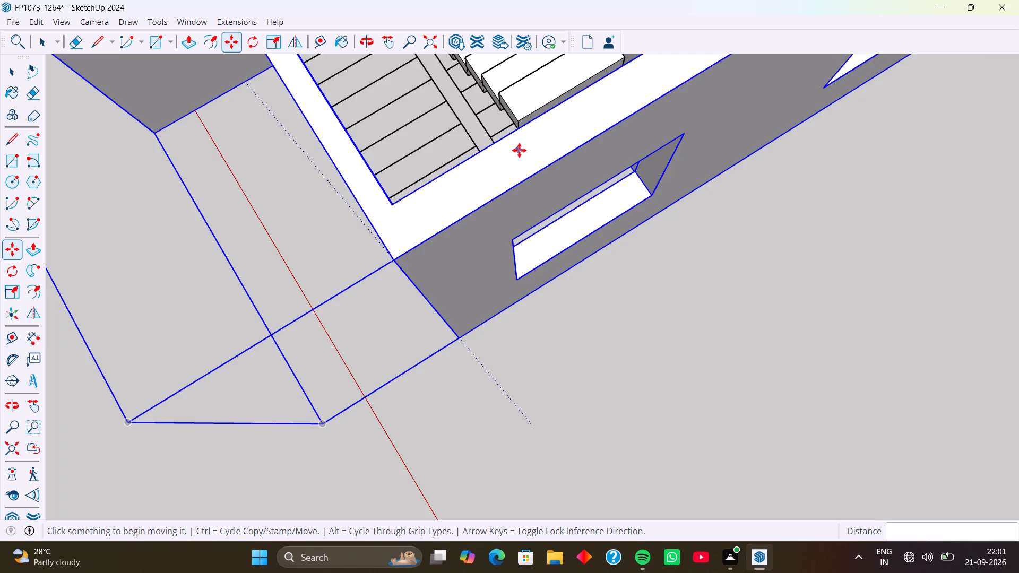
{"action": "scroll", "coordinate": [528, 147], "scroll_direction": "down", "scroll_amount": 4}
{"action": "middle_click_drag", "start_coordinate": [549, 124], "coordinate": [541, 267]}
{"action": "scroll", "coordinate": [542, 227], "scroll_direction": "up", "scroll_amount": 3}
{"action": "key", "text": "space"}
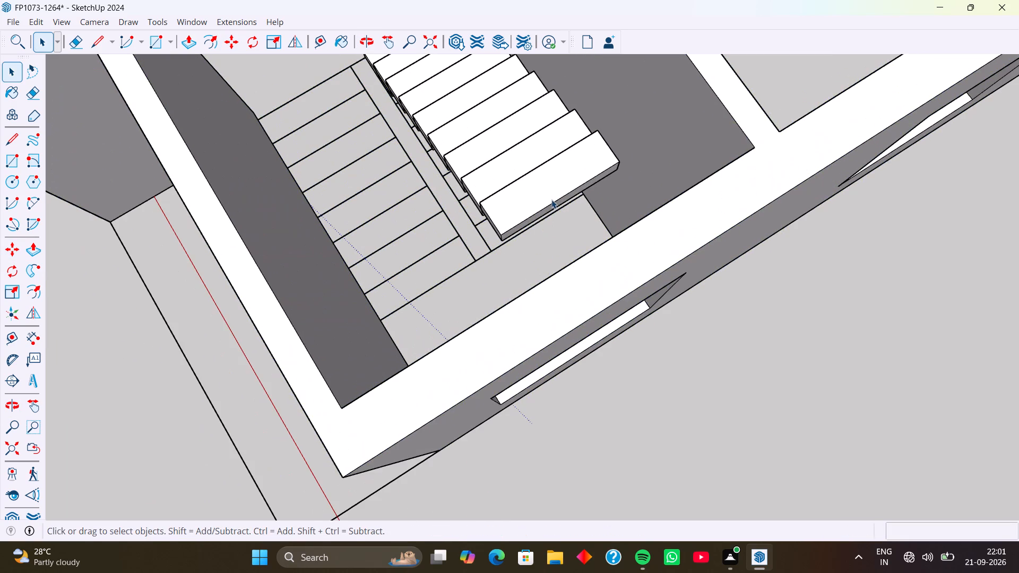
{"action": "left_click", "coordinate": [551, 196]}
{"action": "double_click", "coordinate": [551, 196]}
{"action": "scroll", "coordinate": [556, 208], "scroll_direction": "up", "scroll_amount": 3}
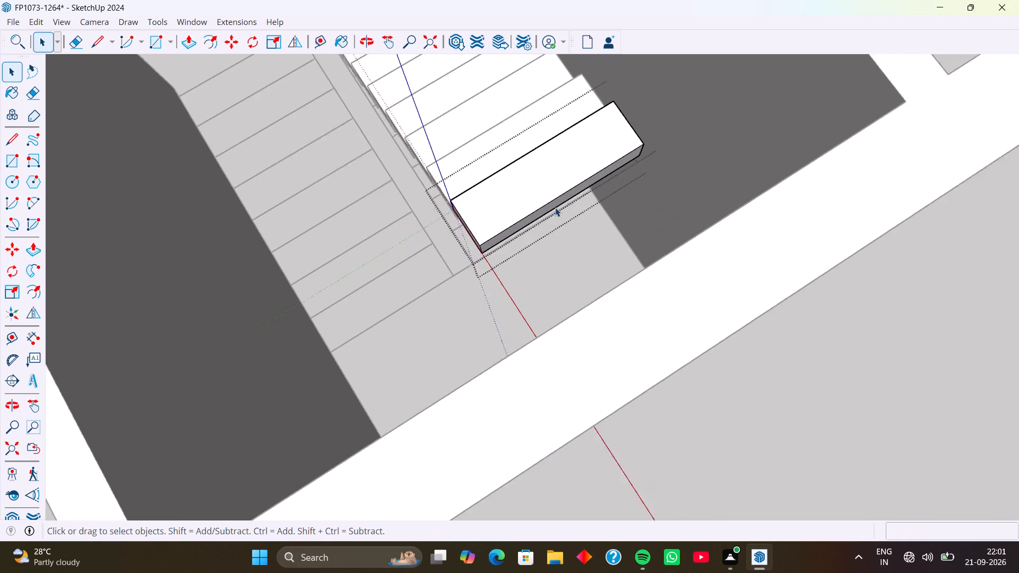
{"action": "scroll", "coordinate": [555, 207], "scroll_direction": "up", "scroll_amount": 2}
{"action": "middle_click_drag", "start_coordinate": [555, 207], "coordinate": [544, 195]}
{"action": "scroll", "coordinate": [544, 193], "scroll_direction": "up", "scroll_amount": 4}
{"action": "left_click", "coordinate": [550, 209]}
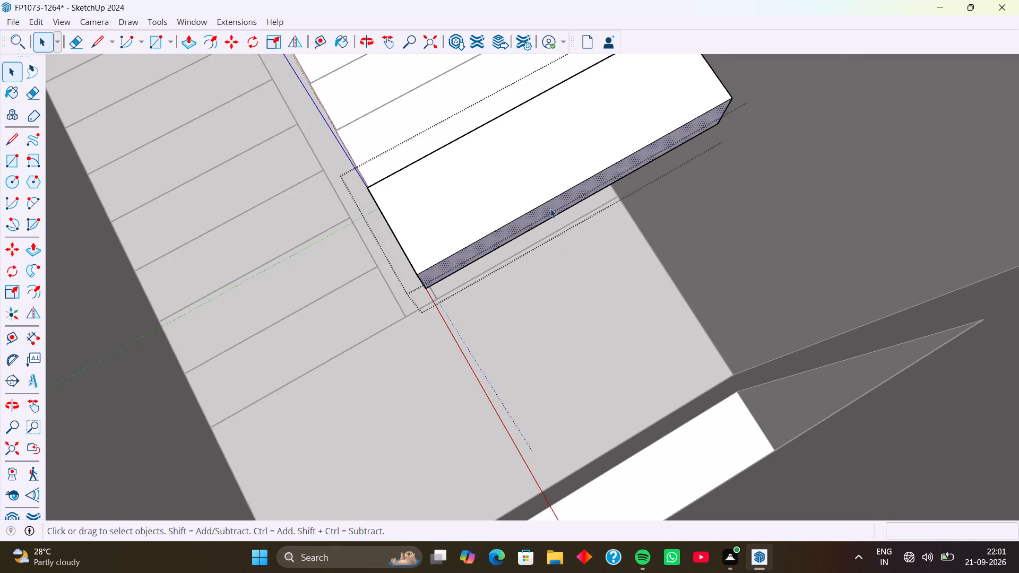
{"action": "key", "text": "p"}
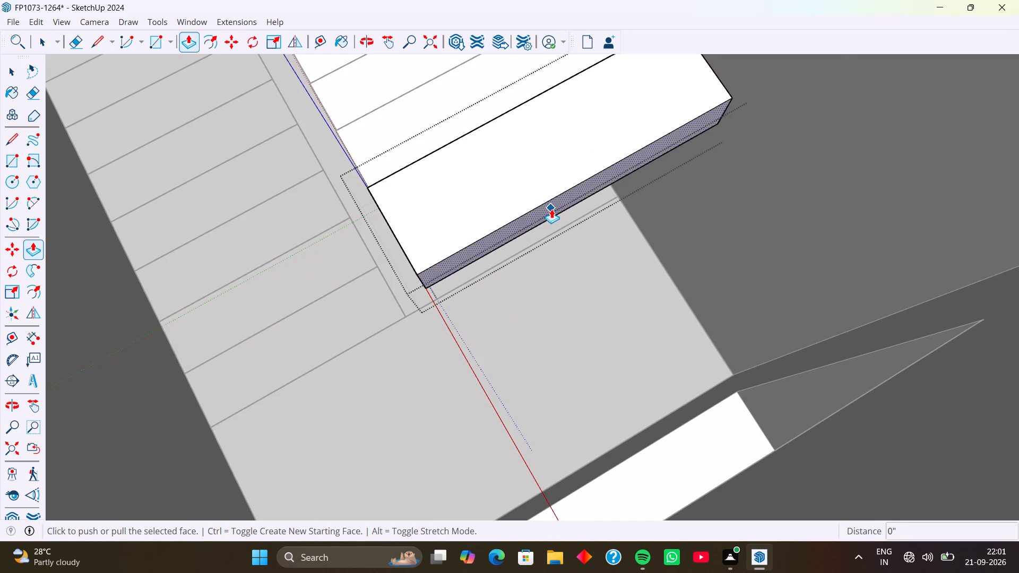
{"action": "left_click", "coordinate": [551, 209]}
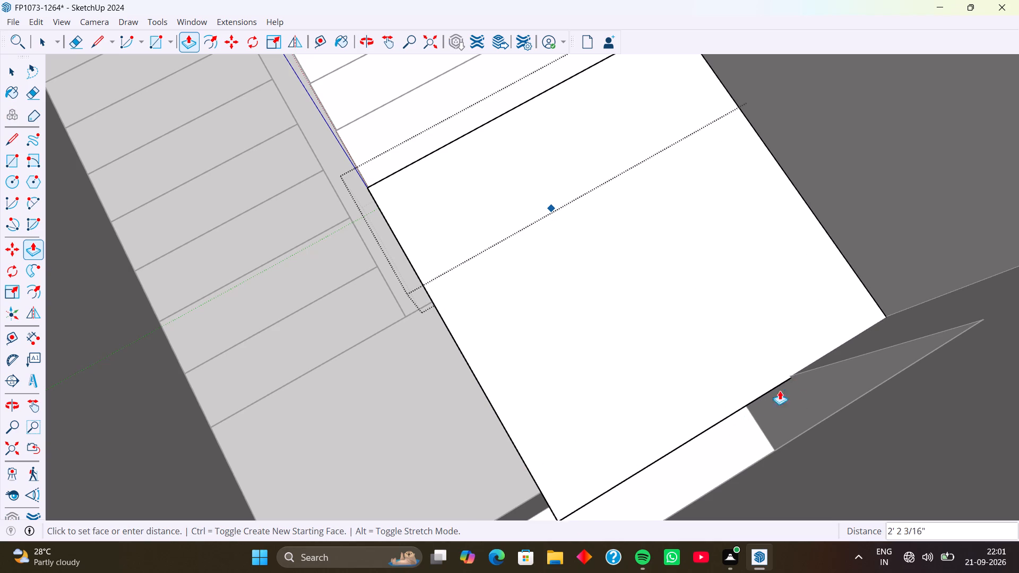
{"action": "left_click", "coordinate": [844, 355]}
{"action": "scroll", "coordinate": [668, 314], "scroll_direction": "down", "scroll_amount": 4}
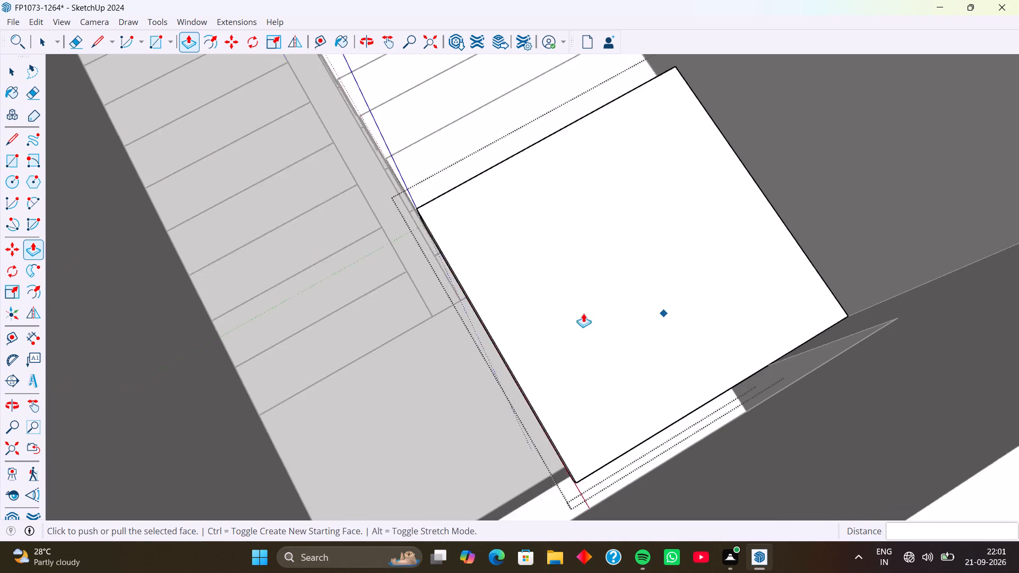
Extend the landing's side face 3' 6" across the second flight's width toward the L-shaped wall.
{"action": "middle_click_drag", "start_coordinate": [520, 327], "coordinate": [633, 246]}
{"action": "middle_click_drag", "start_coordinate": [486, 283], "coordinate": [675, 276]}
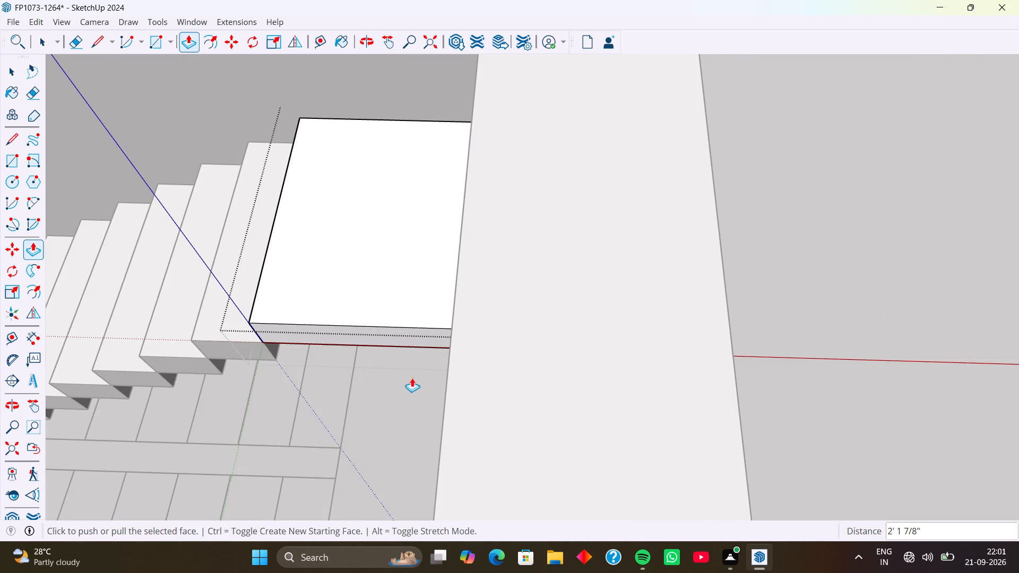
{"action": "middle_click_drag", "start_coordinate": [411, 378], "coordinate": [481, 315], "text": "shift"}
{"action": "middle_click_drag", "start_coordinate": [454, 342], "coordinate": [520, 342]}
{"action": "scroll", "coordinate": [430, 342], "scroll_direction": "up", "scroll_amount": 6}
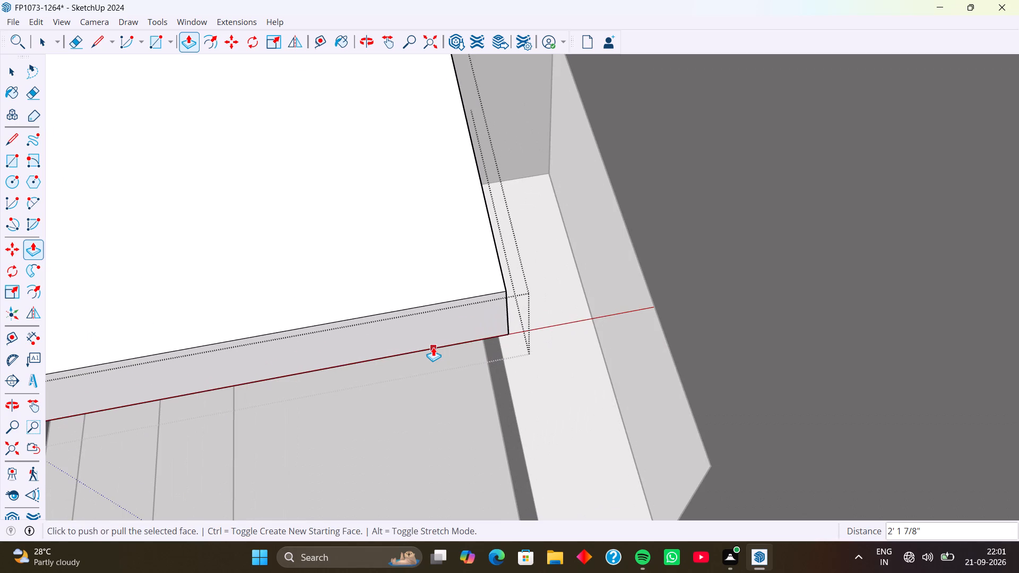
{"action": "key", "text": "space"}
{"action": "left_click", "coordinate": [421, 337]}
{"action": "key", "text": "p"}
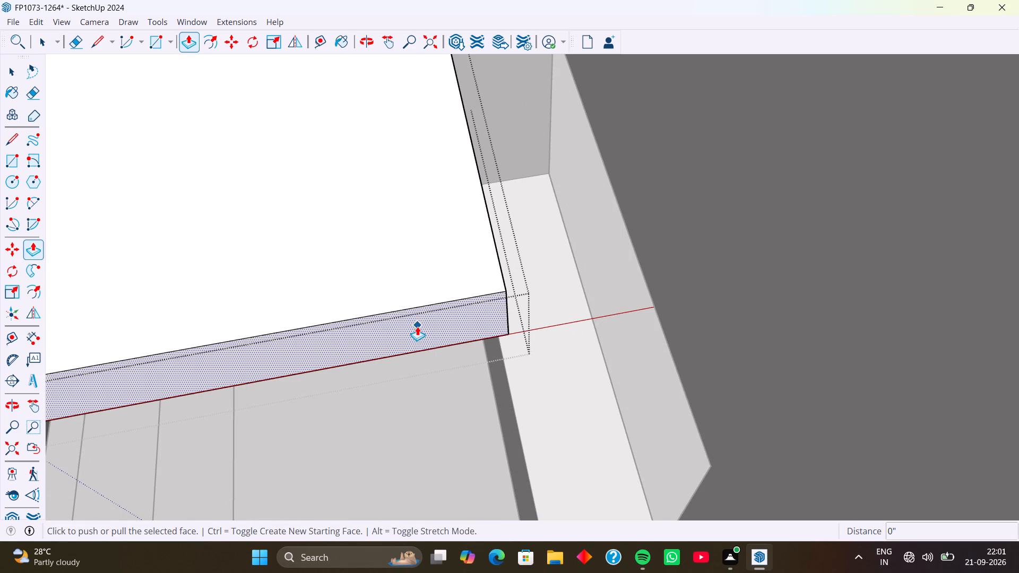
{"action": "left_click", "coordinate": [417, 326]}
{"action": "scroll", "coordinate": [401, 404], "scroll_direction": "down", "scroll_amount": 12}
{"action": "middle_click_drag", "start_coordinate": [395, 409], "coordinate": [268, 522]}
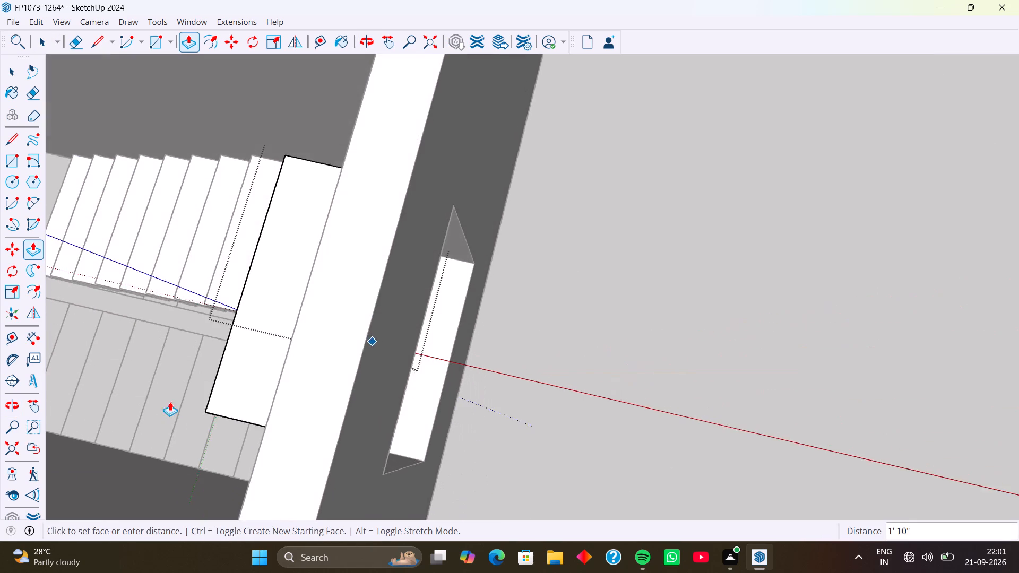
{"action": "scroll", "coordinate": [133, 427], "scroll_direction": "up", "scroll_amount": 4}
{"action": "middle_click_drag", "start_coordinate": [172, 476], "coordinate": [346, 341], "text": "shift"}
{"action": "middle_click_drag", "start_coordinate": [351, 343], "coordinate": [346, 352]}
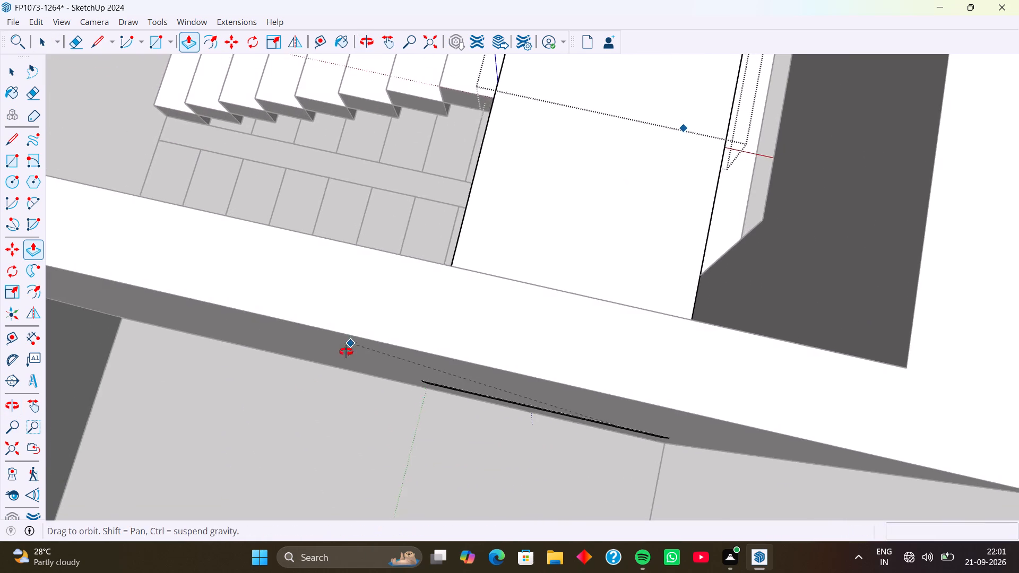
{"action": "middle_click_drag", "start_coordinate": [346, 352], "coordinate": [165, 434]}
{"action": "middle_click_drag", "start_coordinate": [533, 306], "coordinate": [378, 312]}
{"action": "scroll", "coordinate": [559, 235], "scroll_direction": "down", "scroll_amount": 3}
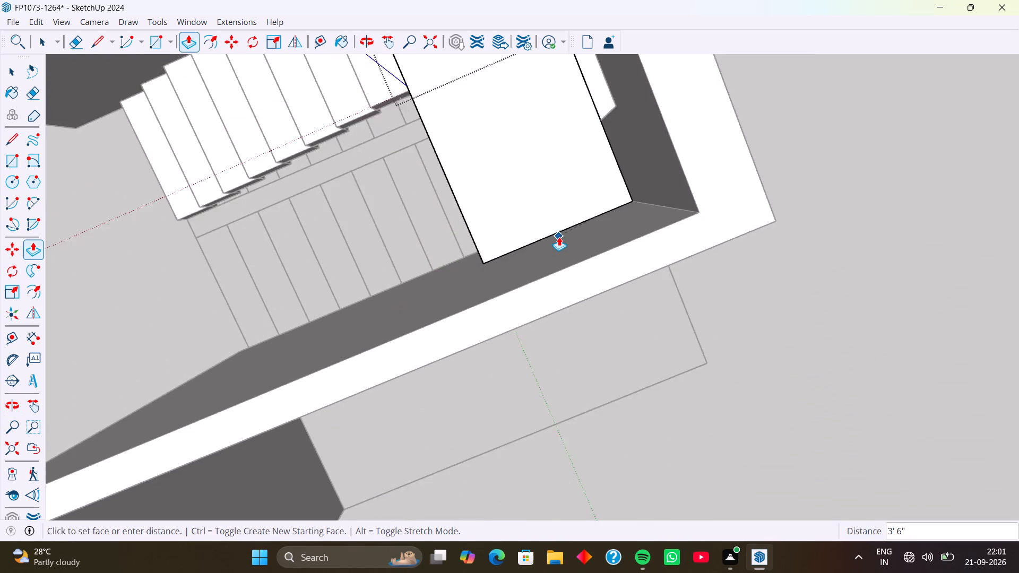
{"action": "scroll", "coordinate": [559, 237], "scroll_direction": "down", "scroll_amount": 4}
{"action": "left_click", "coordinate": [559, 239]}
Push/pull the landing's side face a further 7/16" at the L-shaped wall.
{"action": "middle_click_drag", "start_coordinate": [538, 258], "coordinate": [637, 206]}
{"action": "scroll", "coordinate": [539, 193], "scroll_direction": "down", "scroll_amount": 5}
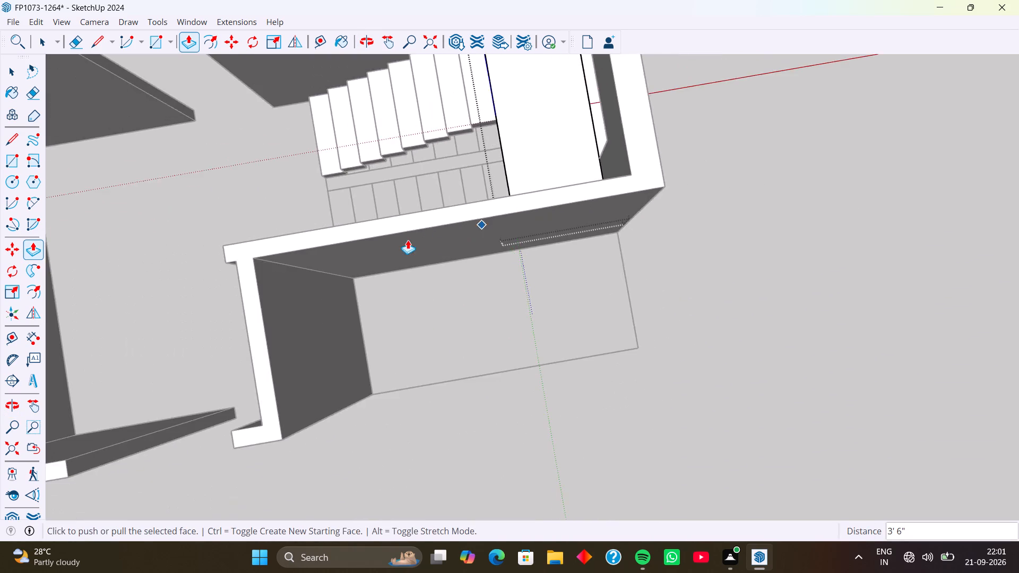
{"action": "middle_click_drag", "start_coordinate": [416, 237], "coordinate": [592, 170]}
{"action": "scroll", "coordinate": [364, 279], "scroll_direction": "down", "scroll_amount": 6}
{"action": "middle_click_drag", "start_coordinate": [283, 346], "coordinate": [541, 249]}
{"action": "middle_click_drag", "start_coordinate": [379, 375], "coordinate": [441, 335]}
{"action": "scroll", "coordinate": [441, 334], "scroll_direction": "up", "scroll_amount": 8}
{"action": "middle_click_drag", "start_coordinate": [475, 328], "coordinate": [242, 294]}
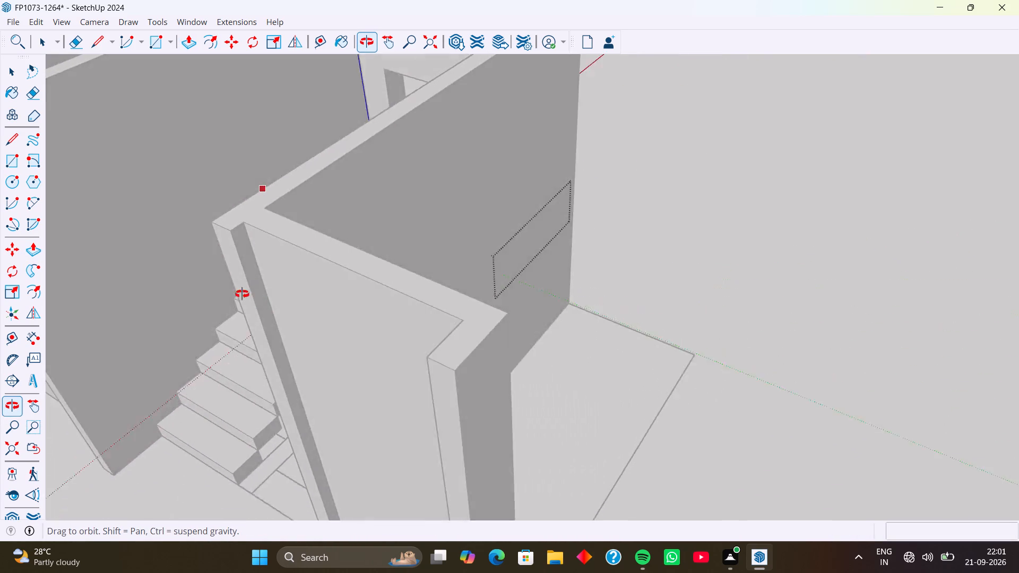
{"action": "middle_click_drag", "start_coordinate": [242, 294], "coordinate": [487, 333]}
{"action": "scroll", "coordinate": [405, 331], "scroll_direction": "up", "scroll_amount": 4}
{"action": "scroll", "coordinate": [465, 307], "scroll_direction": "down", "scroll_amount": 4}
{"action": "middle_click_drag", "start_coordinate": [465, 329], "coordinate": [476, 306]}
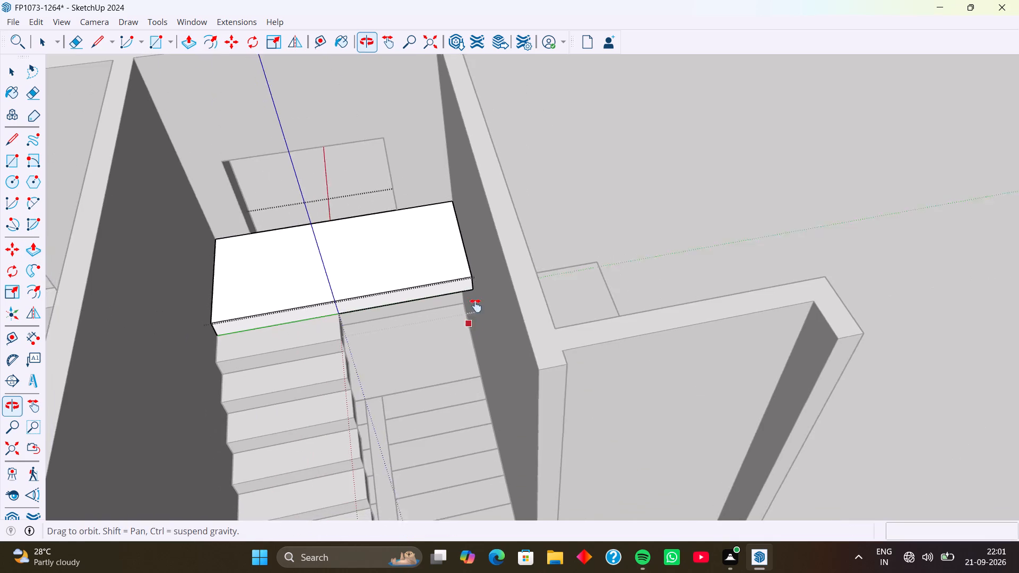
{"action": "middle_click_drag", "start_coordinate": [476, 306], "coordinate": [480, 280]}
{"action": "scroll", "coordinate": [479, 283], "scroll_direction": "up", "scroll_amount": 7}
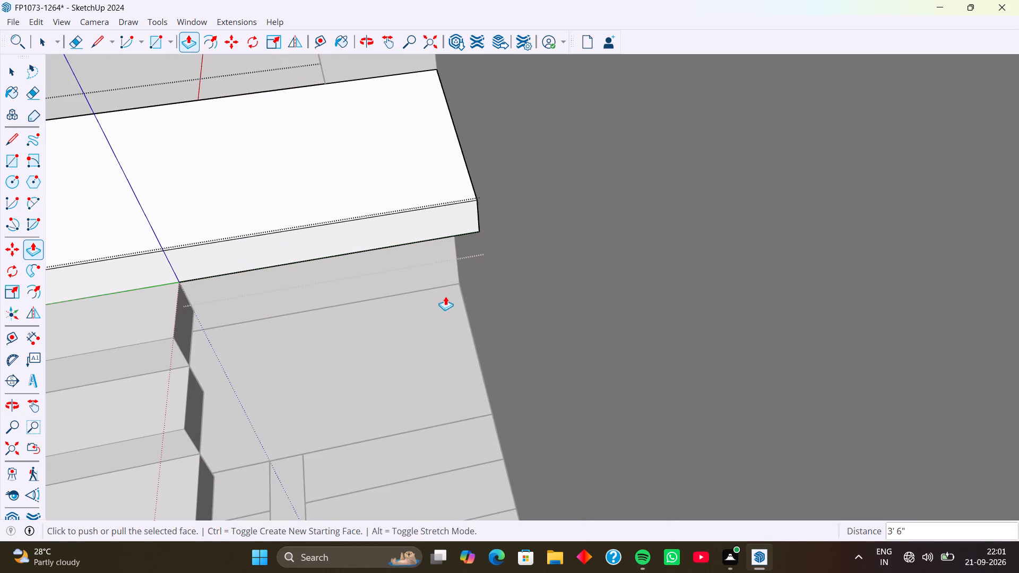
{"action": "left_click", "coordinate": [482, 220]}
{"action": "left_click", "coordinate": [482, 221]}
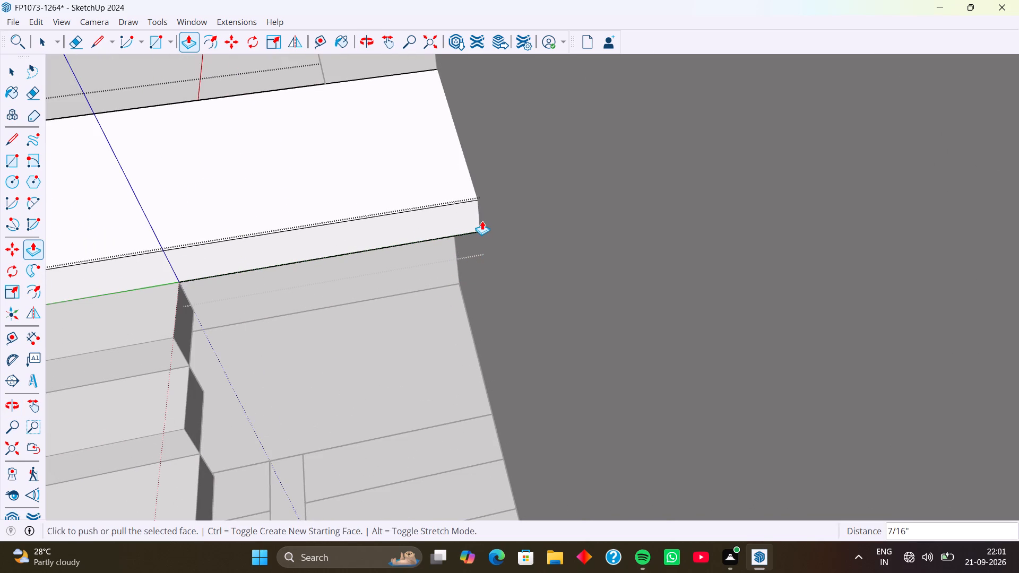
{"action": "scroll", "coordinate": [448, 289], "scroll_direction": "down", "scroll_amount": 10}
{"action": "middle_click_drag", "start_coordinate": [362, 421], "coordinate": [384, 281], "text": "shift"}
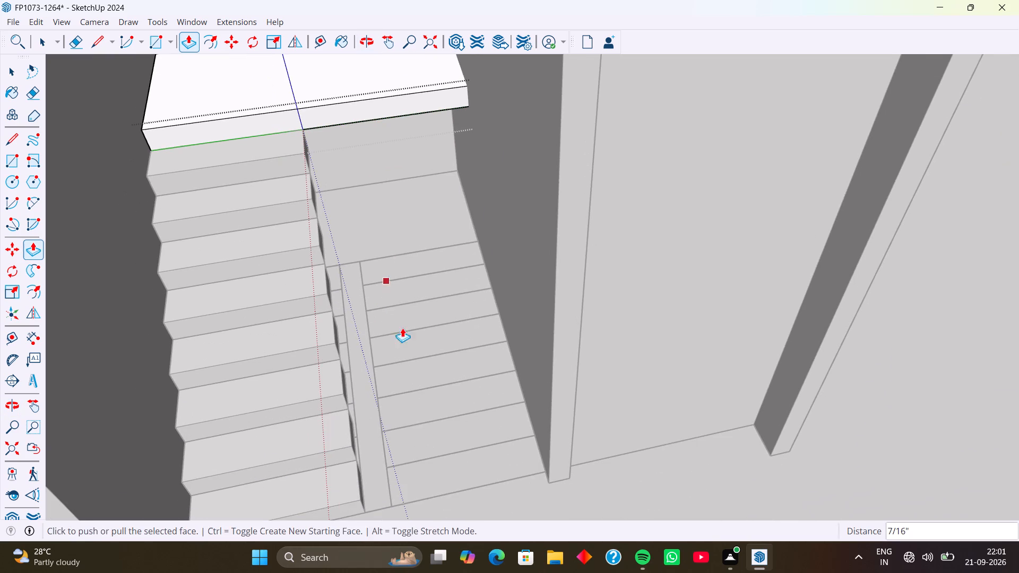
Copy the first flight's bottom step onto the landing's front edge, against the L-shaped wall, to start the second flight.
{"action": "key", "text": "space"}
{"action": "left_click", "coordinate": [666, 353]}
{"action": "scroll", "coordinate": [471, 314], "scroll_direction": "down", "scroll_amount": 4}
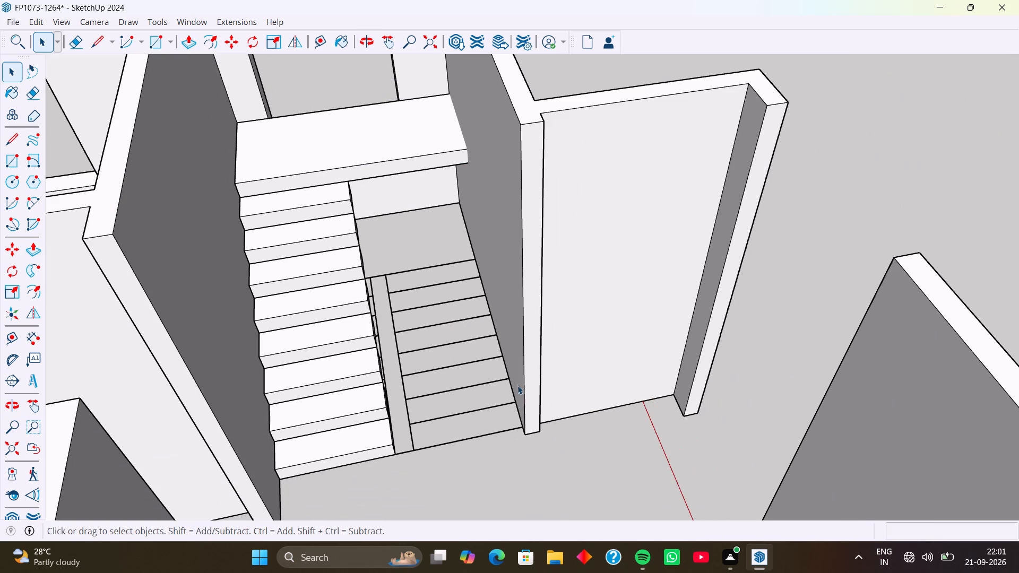
{"action": "scroll", "coordinate": [421, 366], "scroll_direction": "down", "scroll_amount": 4}
{"action": "middle_click_drag", "start_coordinate": [467, 418], "coordinate": [436, 421]}
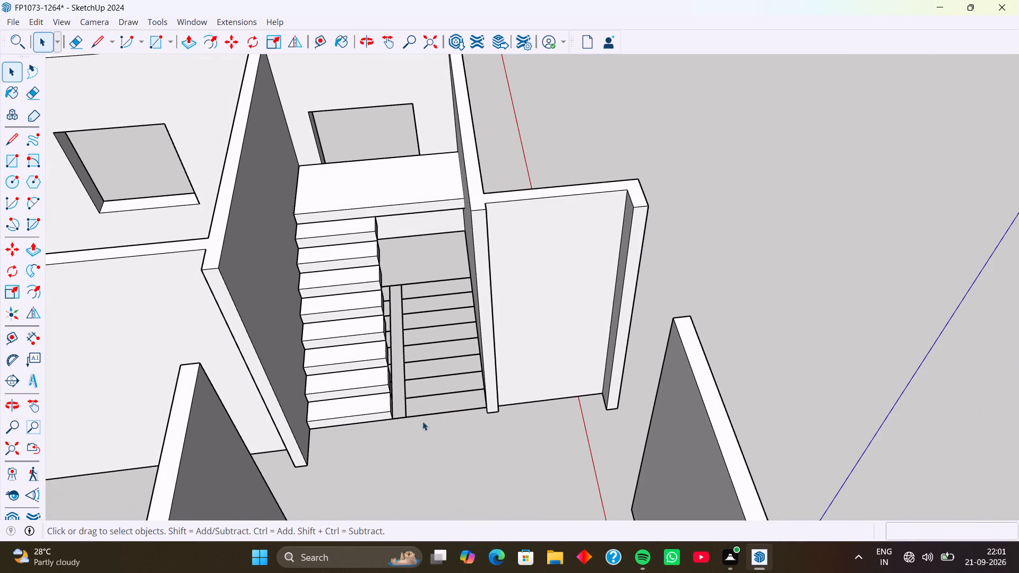
{"action": "left_click", "coordinate": [381, 409]}
{"action": "scroll", "coordinate": [390, 412], "scroll_direction": "up", "scroll_amount": 9}
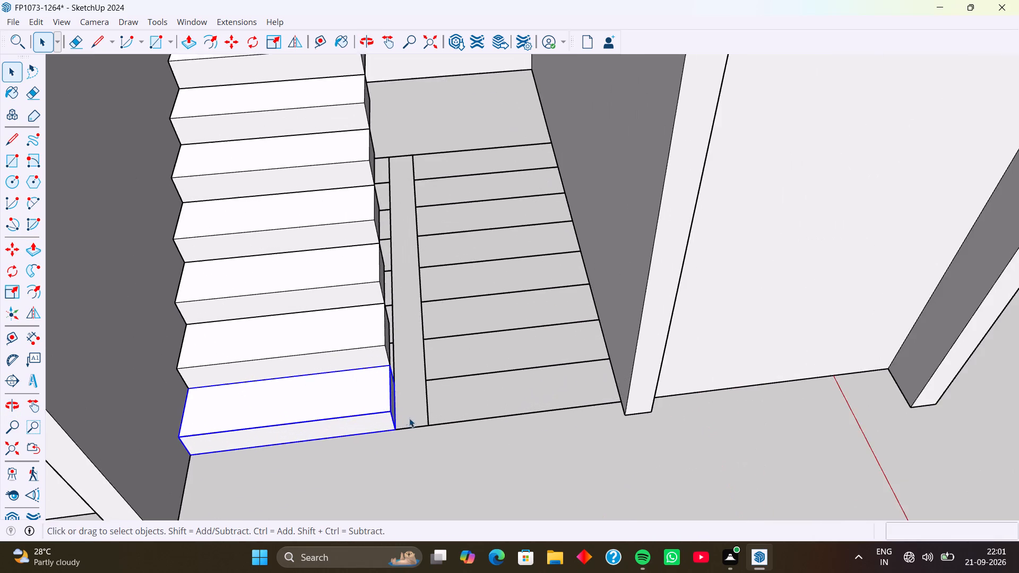
{"action": "middle_click_drag", "start_coordinate": [409, 418], "coordinate": [367, 423]}
{"action": "scroll", "coordinate": [395, 402], "scroll_direction": "up", "scroll_amount": 9}
{"action": "key", "text": "m"}
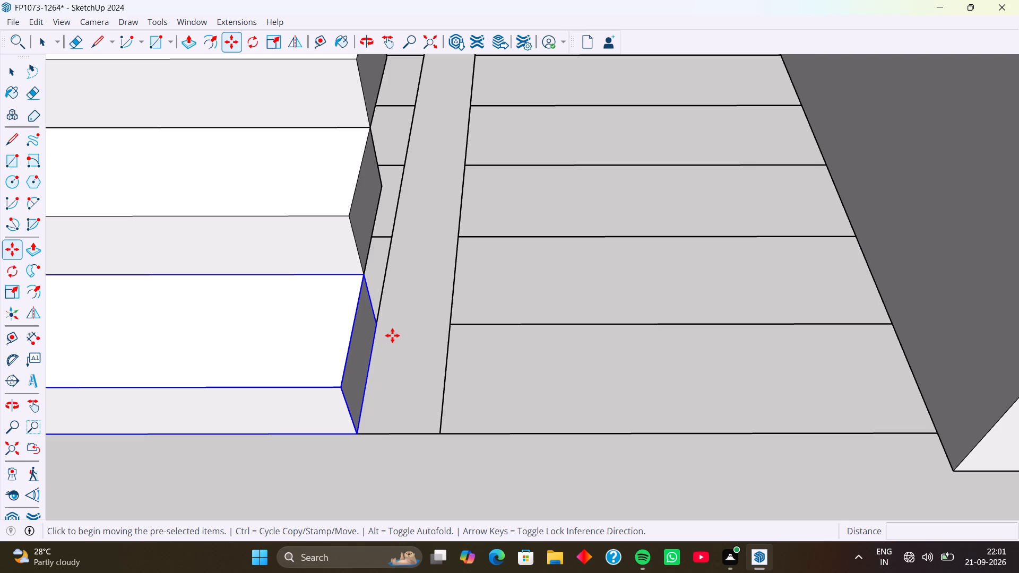
{"action": "left_click", "coordinate": [376, 323]}
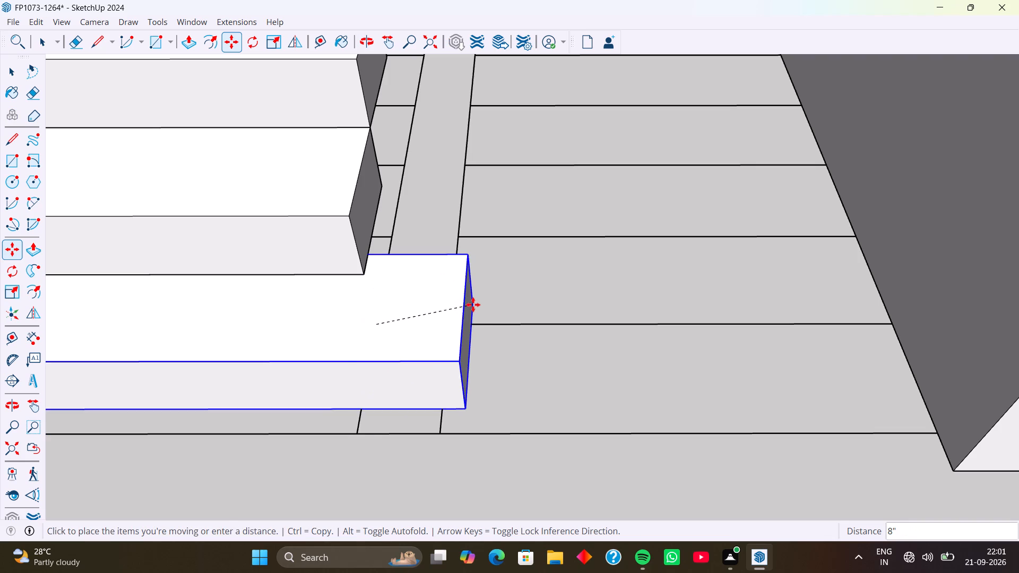
{"action": "scroll", "coordinate": [473, 304], "scroll_direction": "down", "scroll_amount": 16}
{"action": "middle_click_drag", "start_coordinate": [524, 235], "coordinate": [463, 461], "text": "shift"}
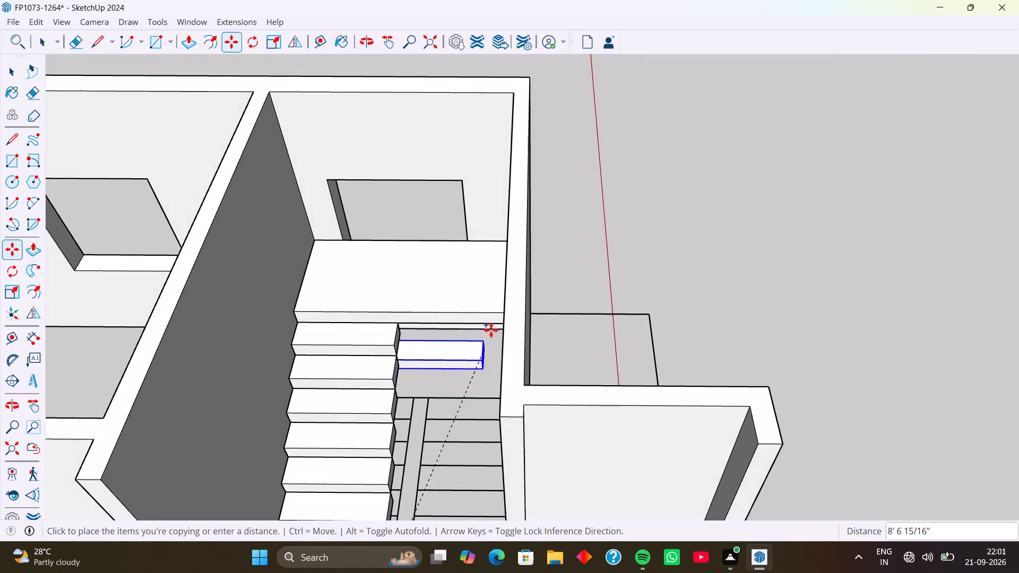
{"action": "scroll", "coordinate": [495, 320], "scroll_direction": "up", "scroll_amount": 15}
{"action": "scroll", "coordinate": [523, 320], "scroll_direction": "down", "scroll_amount": 8}
{"action": "scroll", "coordinate": [493, 331], "scroll_direction": "up", "scroll_amount": 3}
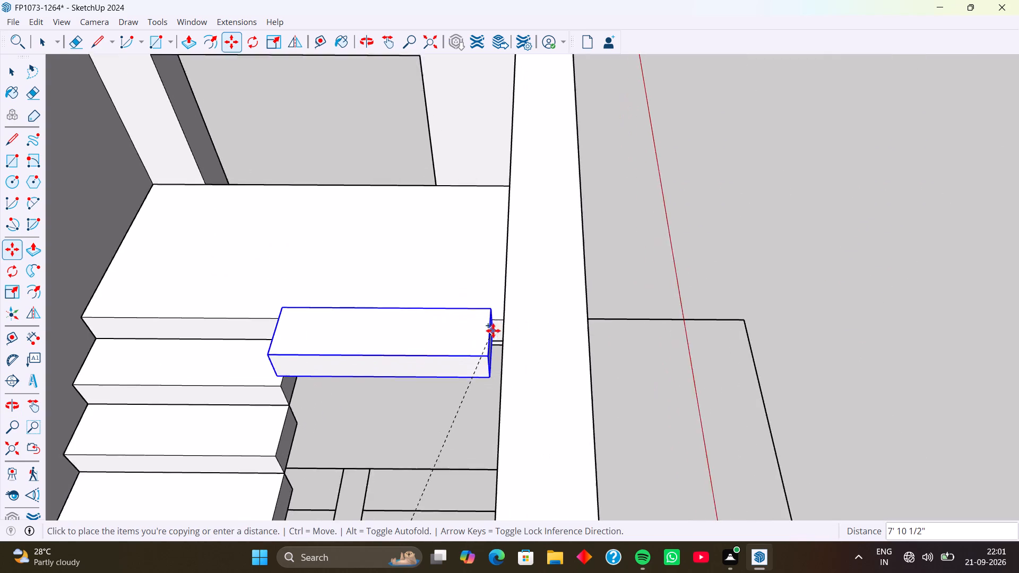
{"action": "scroll", "coordinate": [493, 331], "scroll_direction": "up", "scroll_amount": 14}
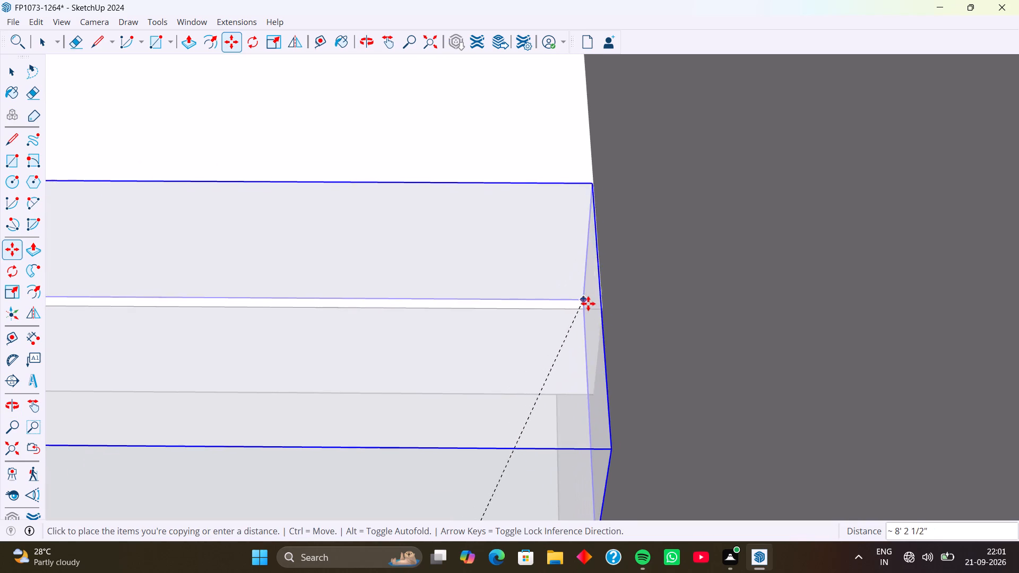
{"action": "left_click", "coordinate": [601, 309]}
{"action": "scroll", "coordinate": [450, 315], "scroll_direction": "down", "scroll_amount": 6}
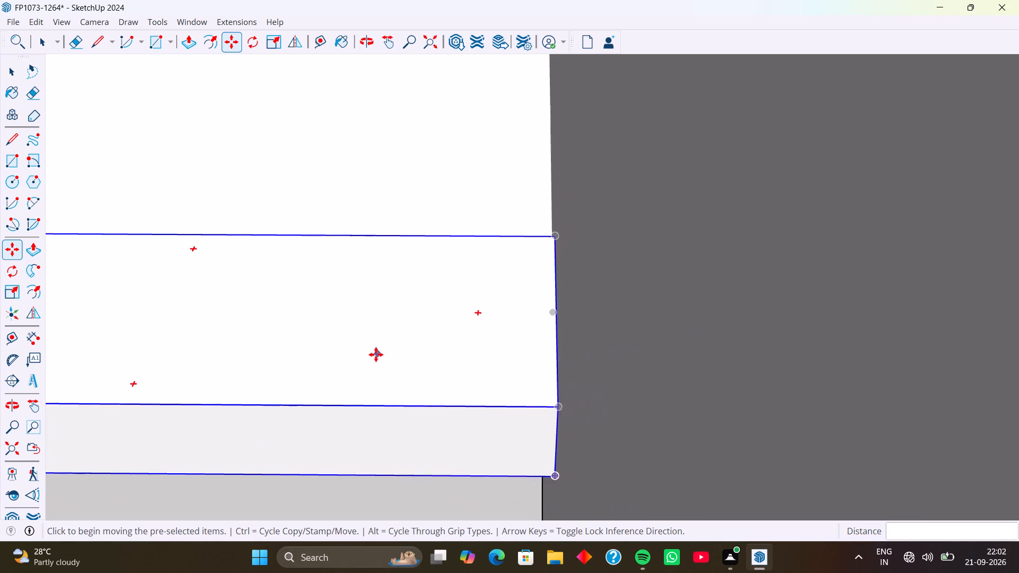
Copy that step up and forward by about 11 3/4" corner to corner, and repeat it as an 8x array along the L-shaped wall.
{"action": "scroll", "coordinate": [376, 354], "scroll_direction": "down", "scroll_amount": 9}
{"action": "scroll", "coordinate": [525, 345], "scroll_direction": "down", "scroll_amount": 17}
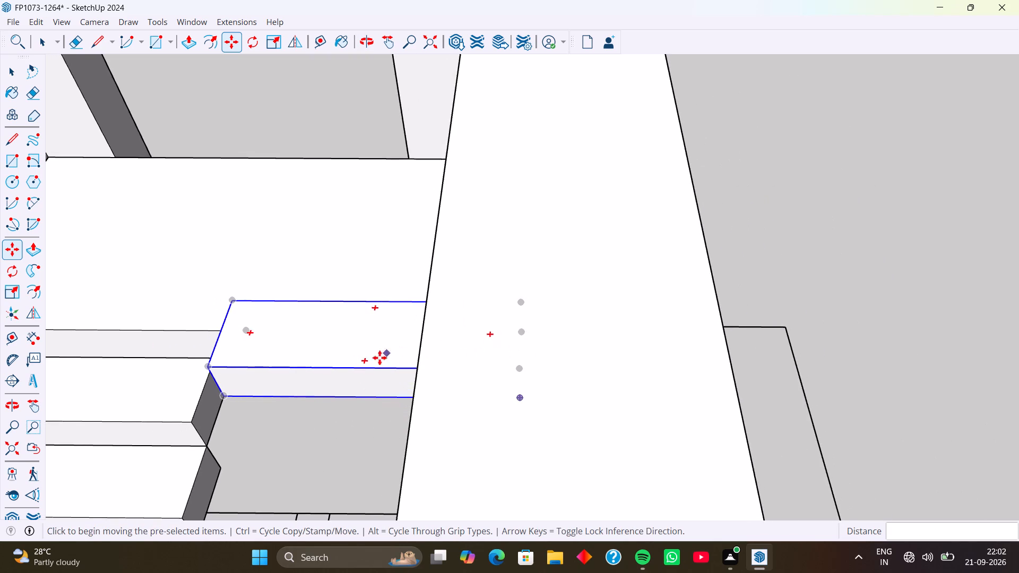
{"action": "middle_click_drag", "start_coordinate": [359, 375], "coordinate": [579, 286]}
{"action": "middle_click_drag", "start_coordinate": [476, 372], "coordinate": [616, 306]}
{"action": "scroll", "coordinate": [505, 381], "scroll_direction": "down", "scroll_amount": 16}
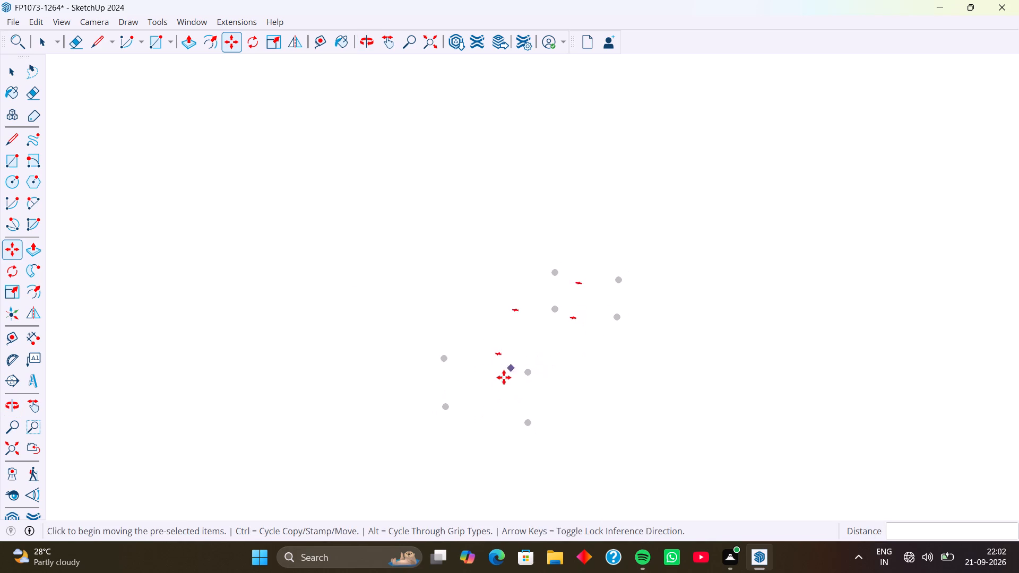
{"action": "scroll", "coordinate": [504, 377], "scroll_direction": "down", "scroll_amount": 1}
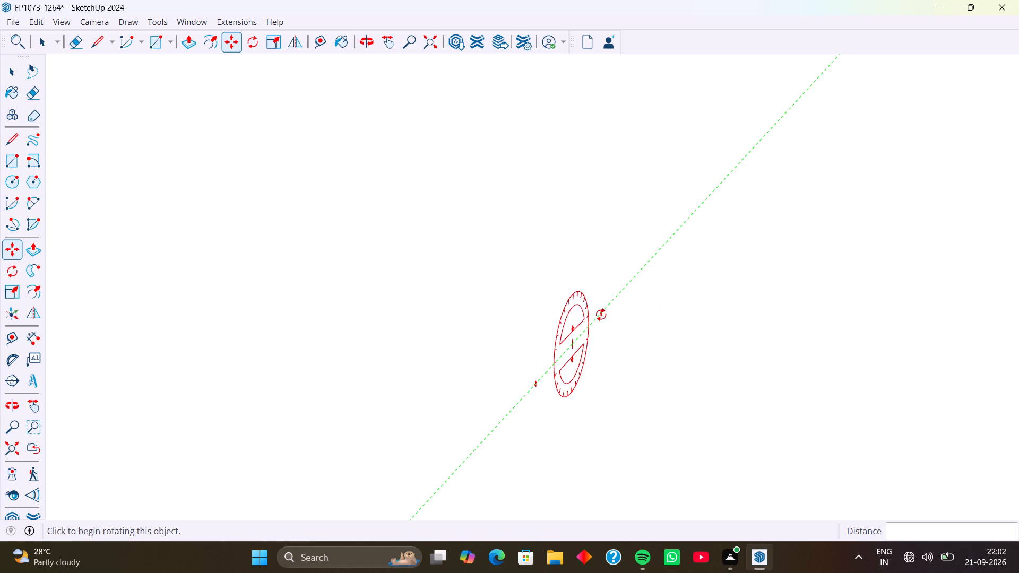
{"action": "scroll", "coordinate": [601, 315], "scroll_direction": "down", "scroll_amount": 20}
{"action": "scroll", "coordinate": [601, 315], "scroll_direction": "down", "scroll_amount": 1}
{"action": "middle_click_drag", "start_coordinate": [558, 334], "coordinate": [537, 509]}
{"action": "scroll", "coordinate": [537, 509], "scroll_direction": "down", "scroll_amount": 1}
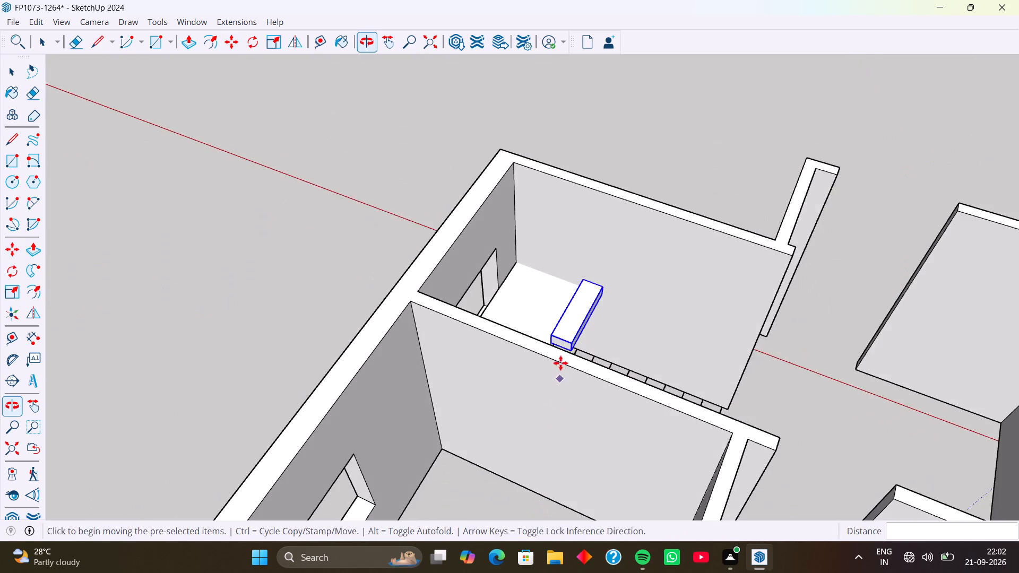
{"action": "middle_click_drag", "start_coordinate": [562, 379], "coordinate": [579, 447]}
{"action": "scroll", "coordinate": [576, 370], "scroll_direction": "up", "scroll_amount": 8}
{"action": "middle_click_drag", "start_coordinate": [541, 349], "coordinate": [593, 335]}
{"action": "scroll", "coordinate": [544, 311], "scroll_direction": "up", "scroll_amount": 4}
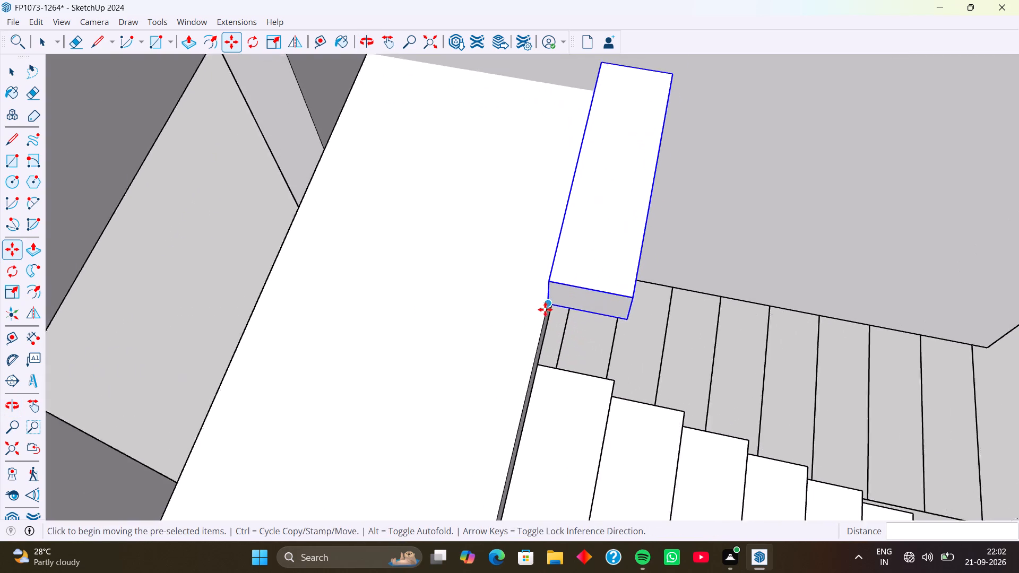
{"action": "scroll", "coordinate": [545, 309], "scroll_direction": "up", "scroll_amount": 2}
{"action": "left_click", "coordinate": [549, 302]}
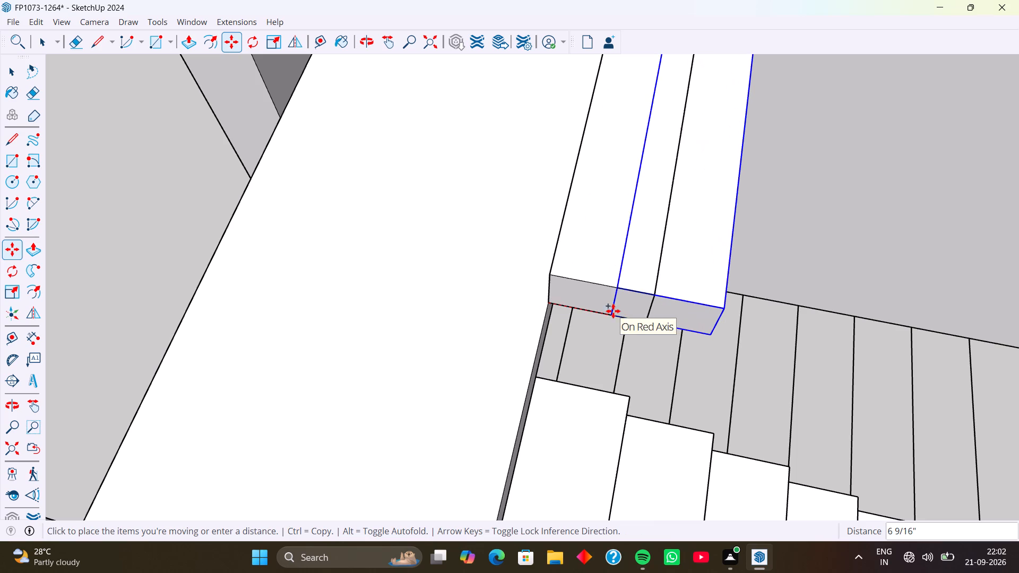
{"action": "left_click", "coordinate": [654, 296]}
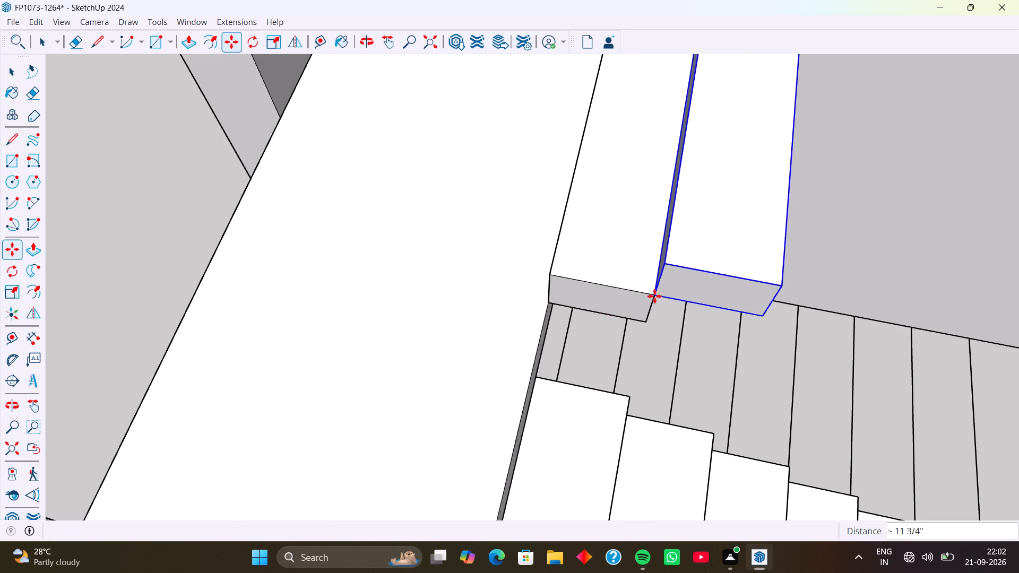
{"action": "type", "text": "8x"}
{"action": "key", "text": "Return"}
{"action": "scroll", "coordinate": [672, 318], "scroll_direction": "down", "scroll_amount": 7}
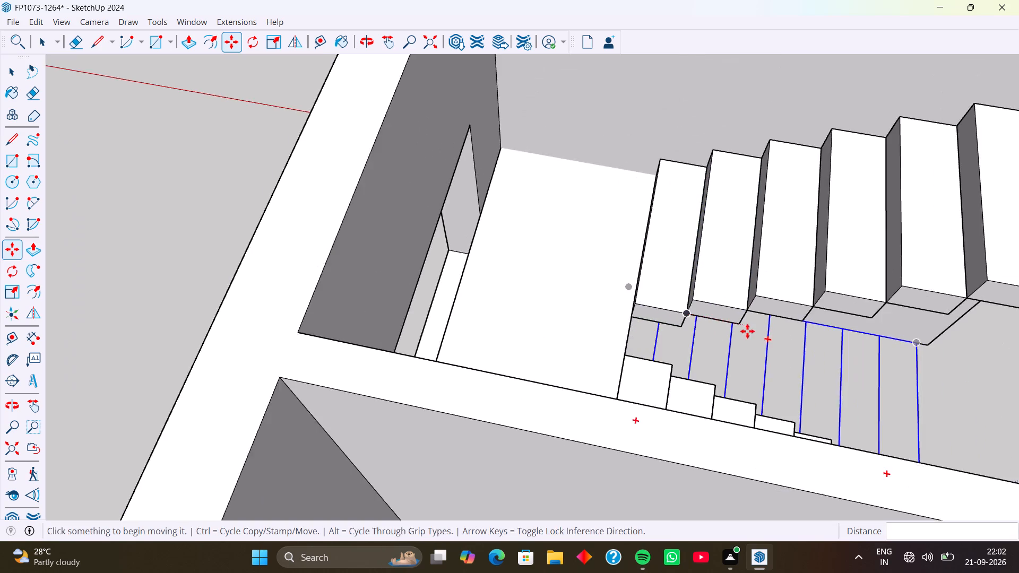
{"action": "scroll", "coordinate": [747, 331], "scroll_direction": "down", "scroll_amount": 9}
{"action": "key", "text": "space"}
{"action": "scroll", "coordinate": [833, 335], "scroll_direction": "down", "scroll_amount": 5}
Examine the second flight from several sides, including its top step group, against the landing and surrounding walls.
{"action": "middle_click_drag", "start_coordinate": [856, 338], "coordinate": [639, 266]}
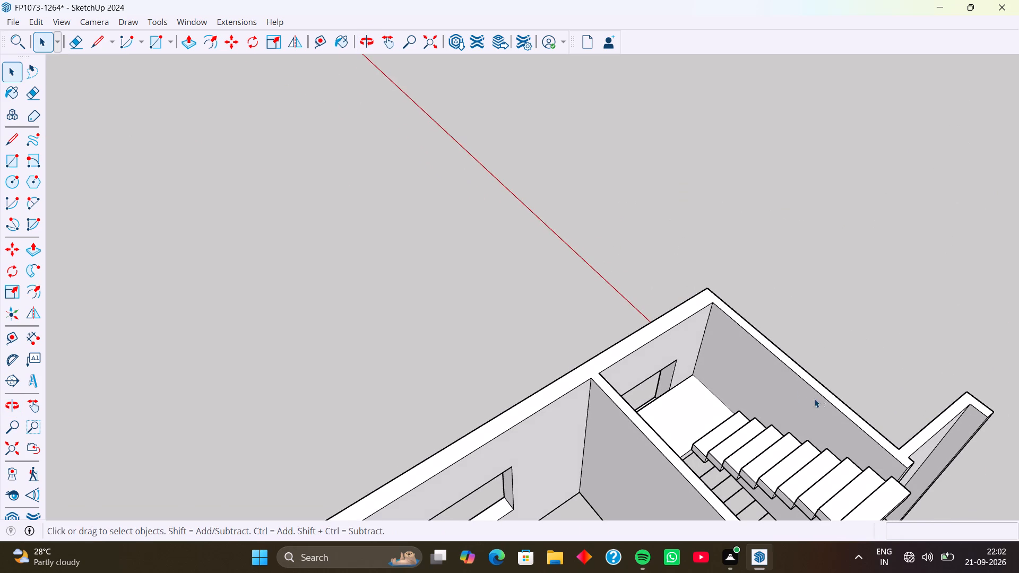
{"action": "middle_click_drag", "start_coordinate": [843, 483], "coordinate": [555, 228], "text": "shift"}
{"action": "middle_click_drag", "start_coordinate": [570, 245], "coordinate": [458, 267]}
{"action": "scroll", "coordinate": [518, 253], "scroll_direction": "up", "scroll_amount": 7}
{"action": "scroll", "coordinate": [624, 315], "scroll_direction": "down", "scroll_amount": 10}
{"action": "left_click", "coordinate": [774, 292]}
{"action": "scroll", "coordinate": [593, 345], "scroll_direction": "up", "scroll_amount": 3}
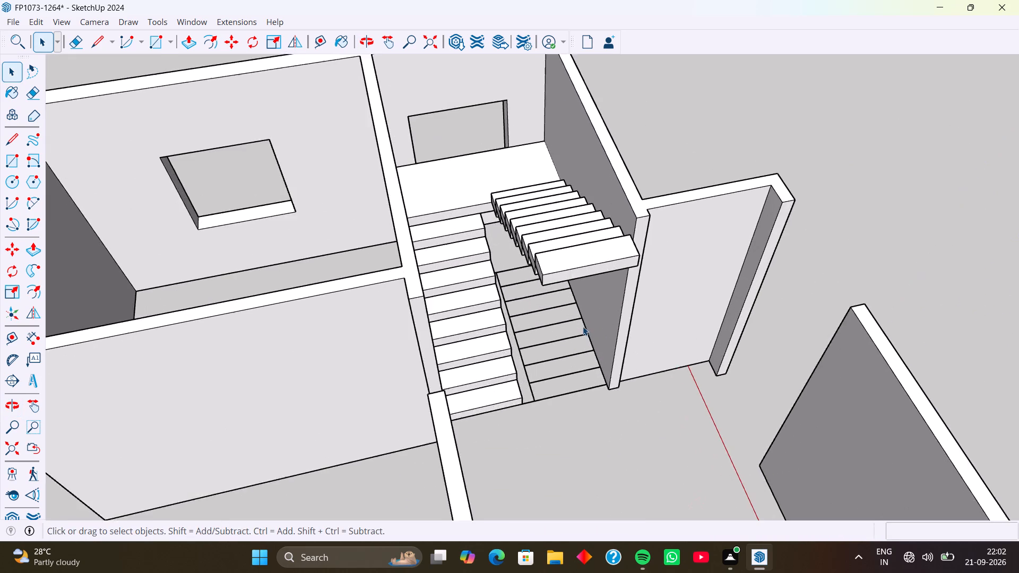
{"action": "scroll", "coordinate": [583, 326], "scroll_direction": "up", "scroll_amount": 2}
{"action": "middle_click_drag", "start_coordinate": [602, 261], "coordinate": [570, 167]}
{"action": "scroll", "coordinate": [595, 233], "scroll_direction": "up", "scroll_amount": 6}
{"action": "left_click", "coordinate": [582, 192]}
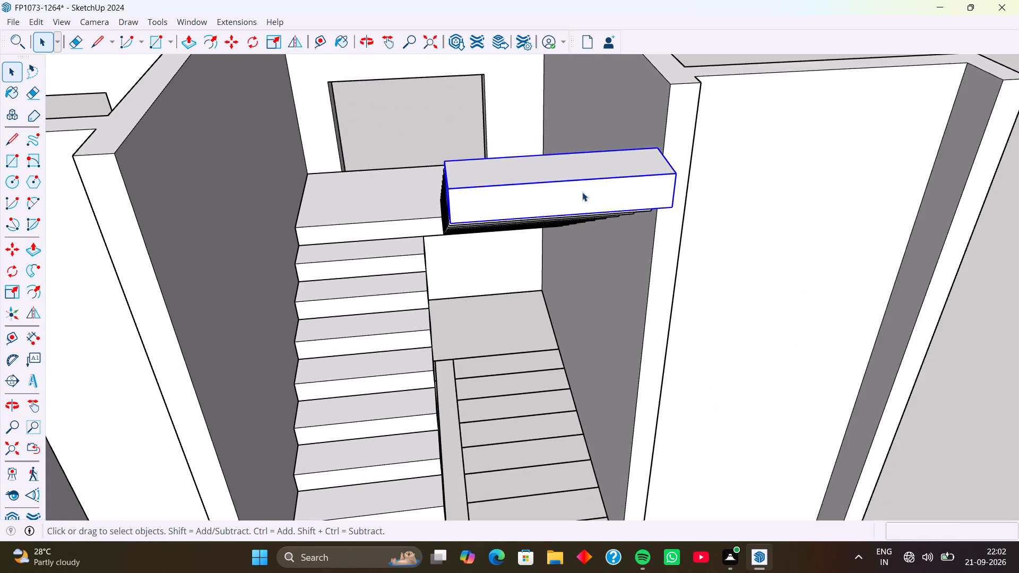
{"action": "double_click", "coordinate": [582, 192]}
{"action": "left_click", "coordinate": [990, 300]}
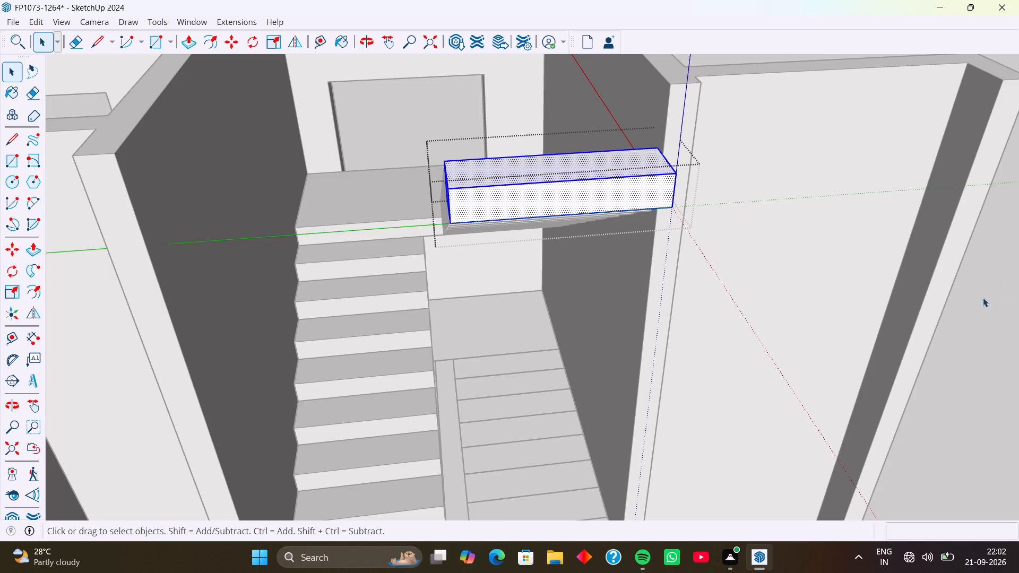
{"action": "scroll", "coordinate": [679, 293], "scroll_direction": "down", "scroll_amount": 4}
{"action": "scroll", "coordinate": [599, 284], "scroll_direction": "down", "scroll_amount": 4}
{"action": "middle_click_drag", "start_coordinate": [609, 282], "coordinate": [563, 395]}
{"action": "scroll", "coordinate": [612, 346], "scroll_direction": "down", "scroll_amount": 4}
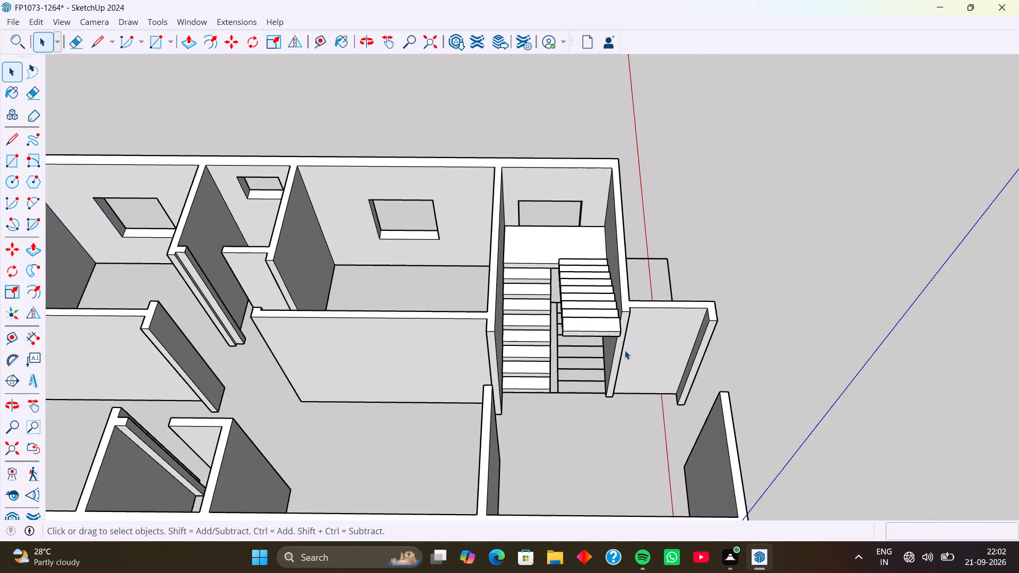
{"action": "middle_click_drag", "start_coordinate": [625, 350], "coordinate": [493, 391]}
{"action": "middle_click_drag", "start_coordinate": [638, 398], "coordinate": [420, 389]}
{"action": "middle_click_drag", "start_coordinate": [535, 384], "coordinate": [478, 396]}
{"action": "scroll", "coordinate": [492, 355], "scroll_direction": "down", "scroll_amount": 1}
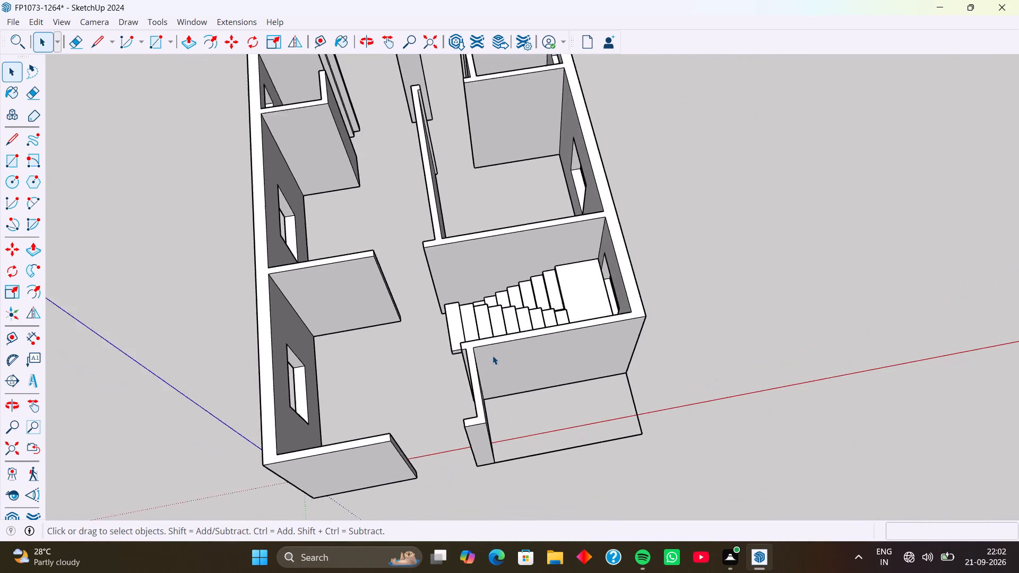
{"action": "scroll", "coordinate": [493, 355], "scroll_direction": "down", "scroll_amount": 2}
Draw a 41' by 22' rectangle across the underside of the whole floor plan, from the outer corner beside the stairs to the opposite corner.
{"action": "middle_click_drag", "start_coordinate": [496, 348], "coordinate": [486, 410]}
{"action": "middle_click_drag", "start_coordinate": [516, 369], "coordinate": [509, 204]}
{"action": "middle_click_drag", "start_coordinate": [481, 457], "coordinate": [511, 248]}
{"action": "middle_click_drag", "start_coordinate": [512, 461], "coordinate": [551, 238]}
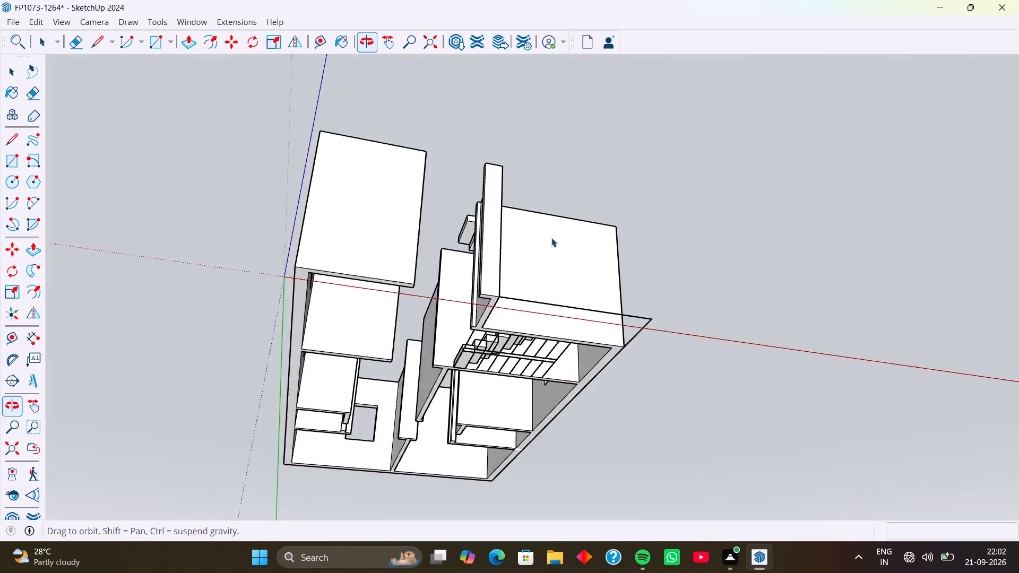
{"action": "middle_click_drag", "start_coordinate": [551, 238], "coordinate": [551, 238]}
{"action": "middle_click_drag", "start_coordinate": [547, 404], "coordinate": [603, 254]}
{"action": "middle_click_drag", "start_coordinate": [566, 358], "coordinate": [643, 281]}
{"action": "middle_click_drag", "start_coordinate": [549, 331], "coordinate": [612, 292]}
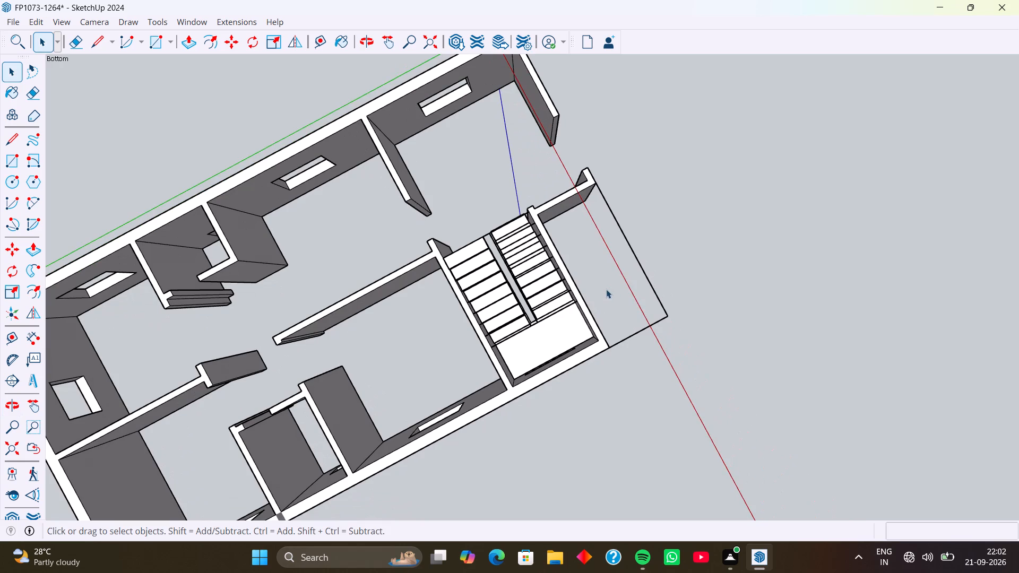
{"action": "left_click", "coordinate": [153, 43]}
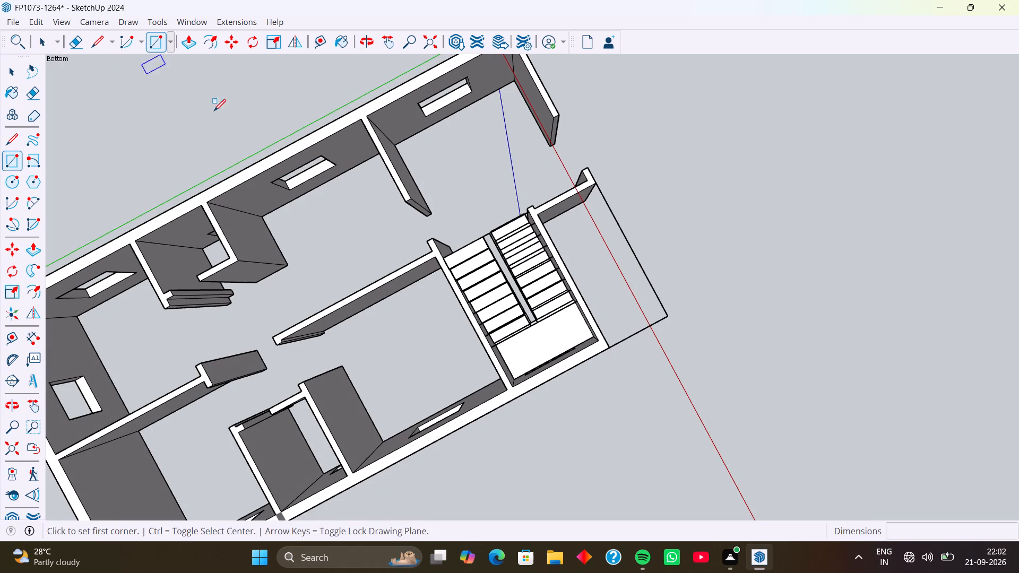
{"action": "left_click", "coordinate": [668, 316]}
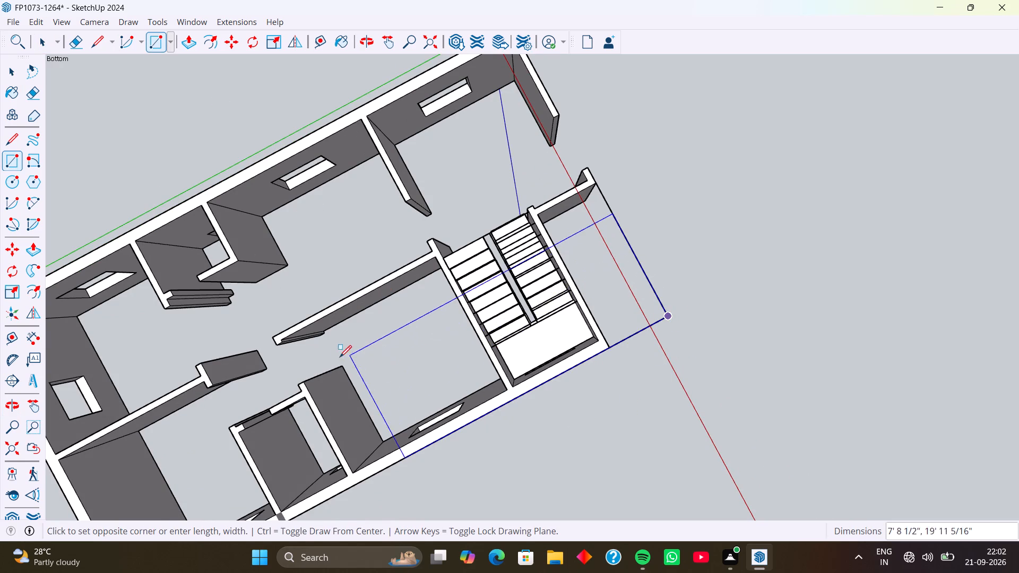
{"action": "scroll", "coordinate": [325, 358], "scroll_direction": "down", "scroll_amount": 3}
{"action": "middle_click_drag", "start_coordinate": [291, 363], "coordinate": [577, 357], "text": "shift"}
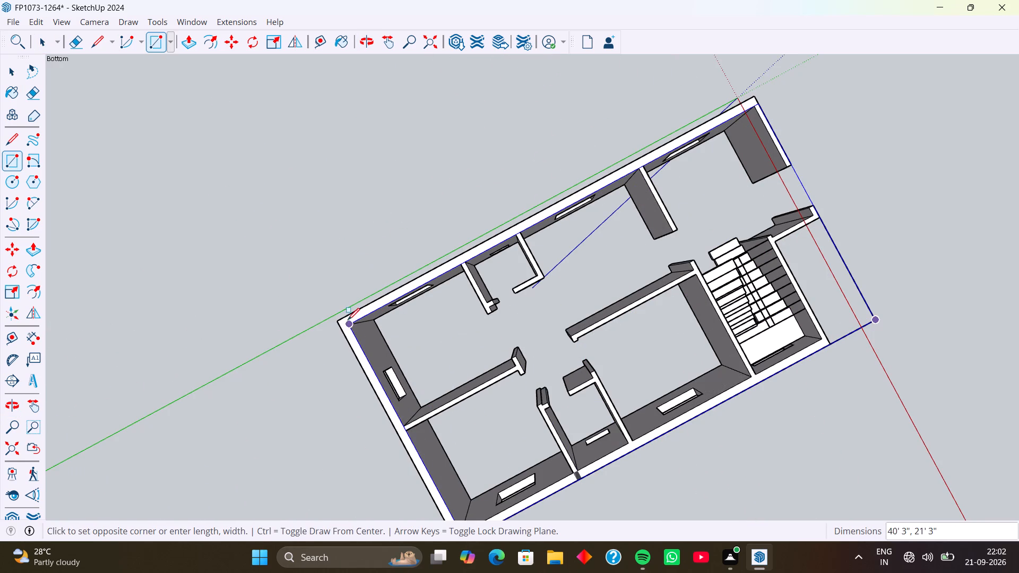
{"action": "left_click", "coordinate": [336, 320]}
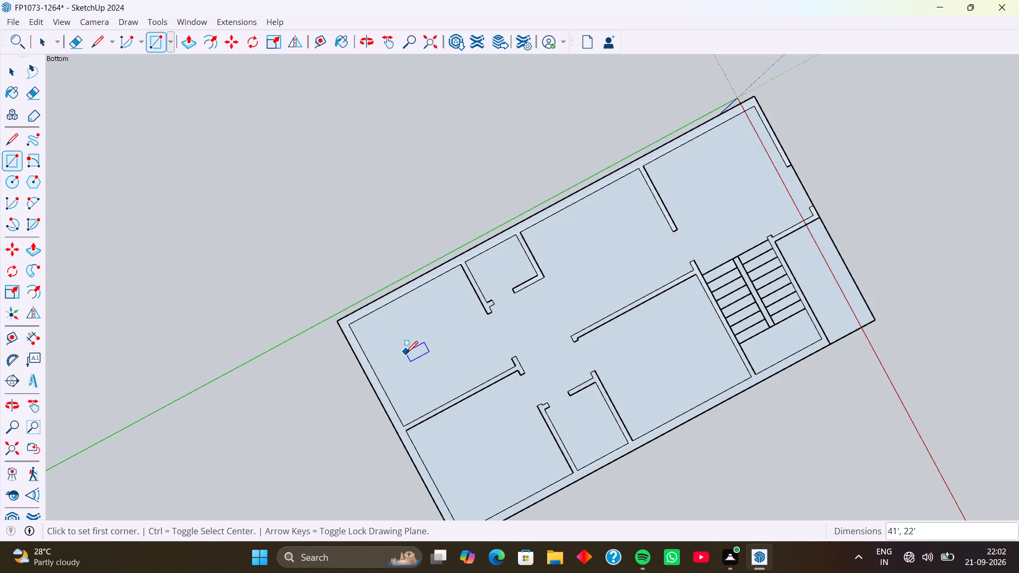
Push/pull the rectangle 1' 6" downward to form the base slab beneath the walls.
{"action": "key", "text": "p"}
{"action": "left_click", "coordinate": [451, 358]}
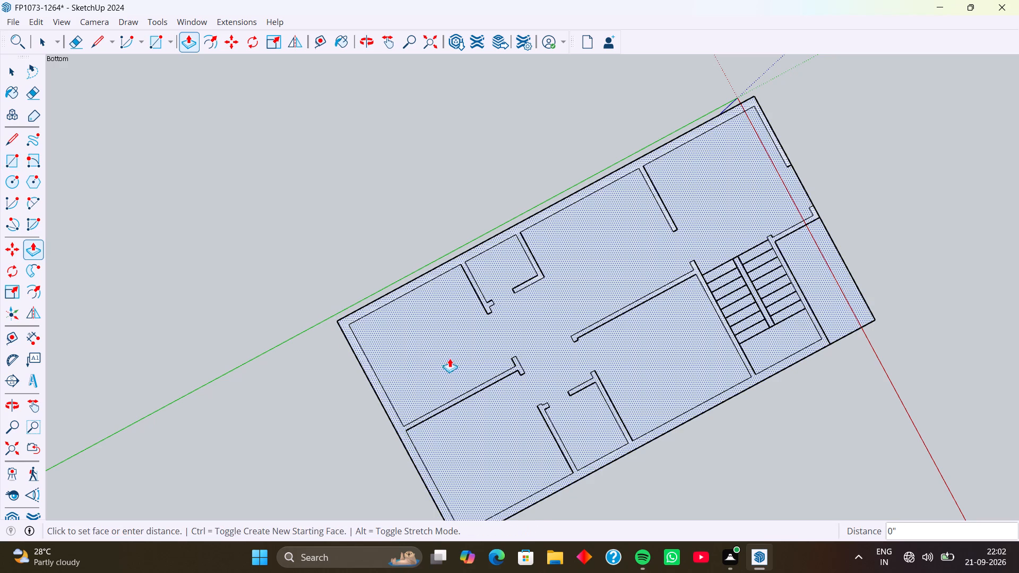
{"action": "type", "text": "1'6"}
{"action": "key", "text": "Return"}
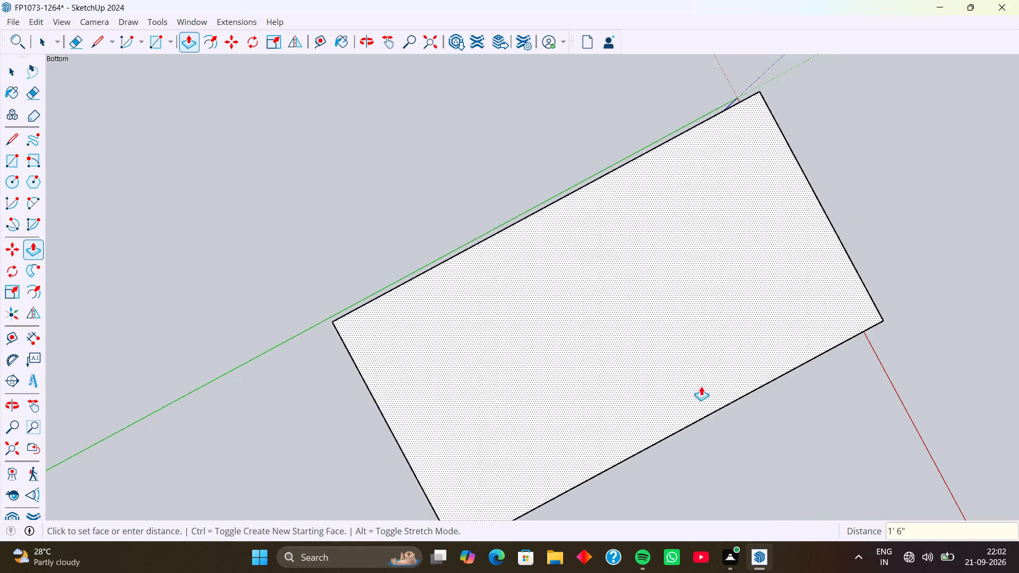
Select the whole base slab with its connected faces and edges beneath the walls, and make it a group.
{"action": "scroll", "coordinate": [703, 359], "scroll_direction": "down", "scroll_amount": 5}
{"action": "middle_click_drag", "start_coordinate": [723, 331], "coordinate": [524, 475]}
{"action": "middle_click_drag", "start_coordinate": [626, 311], "coordinate": [587, 481]}
{"action": "scroll", "coordinate": [584, 488], "scroll_direction": "down", "scroll_amount": 1}
{"action": "middle_click_drag", "start_coordinate": [689, 281], "coordinate": [593, 503]}
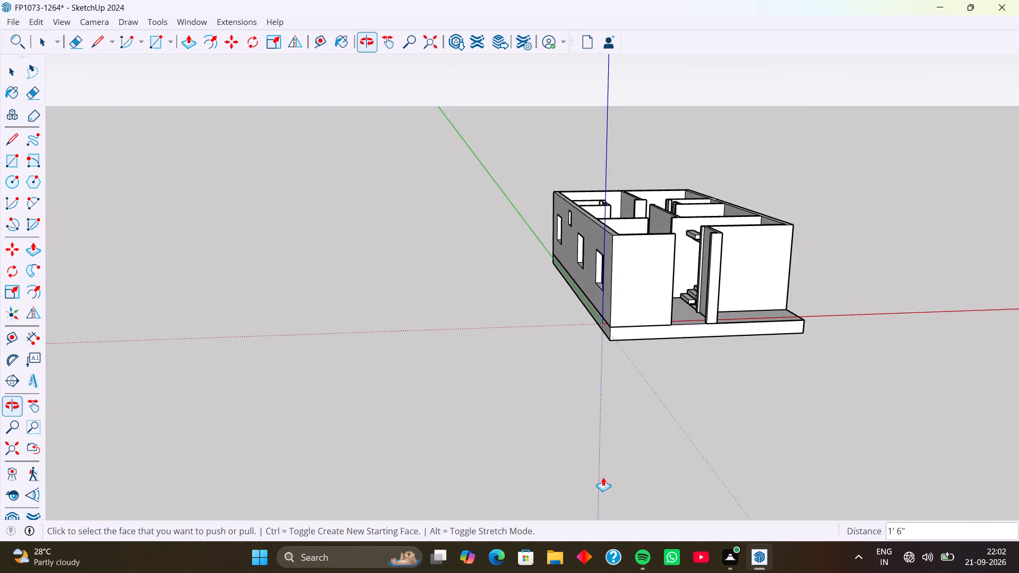
{"action": "middle_click_drag", "start_coordinate": [691, 355], "coordinate": [640, 442]}
{"action": "scroll", "coordinate": [701, 359], "scroll_direction": "up", "scroll_amount": 4}
{"action": "middle_click_drag", "start_coordinate": [720, 374], "coordinate": [681, 465]}
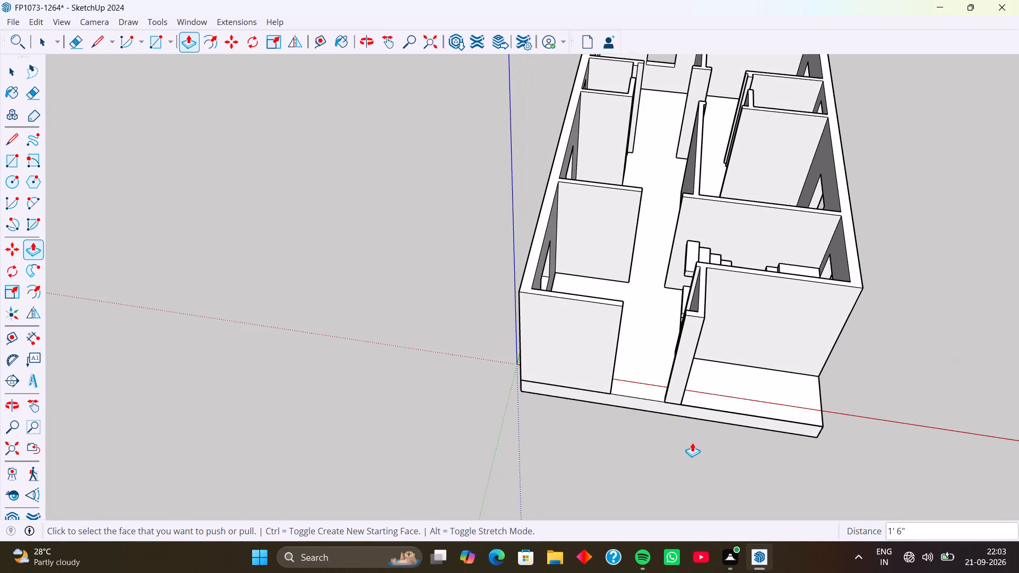
{"action": "key", "text": "space"}
{"action": "triple_click", "coordinate": [724, 396]}
{"action": "triple_click", "coordinate": [726, 395]}
{"action": "triple_click", "coordinate": [726, 395]}
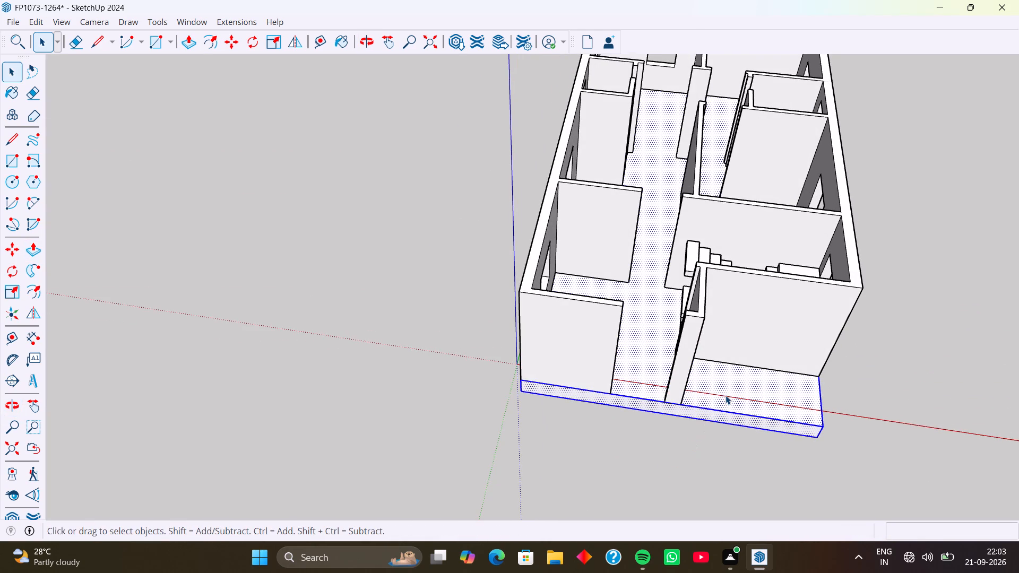
{"action": "left_click", "coordinate": [726, 395]}
{"action": "right_click", "coordinate": [726, 393]}
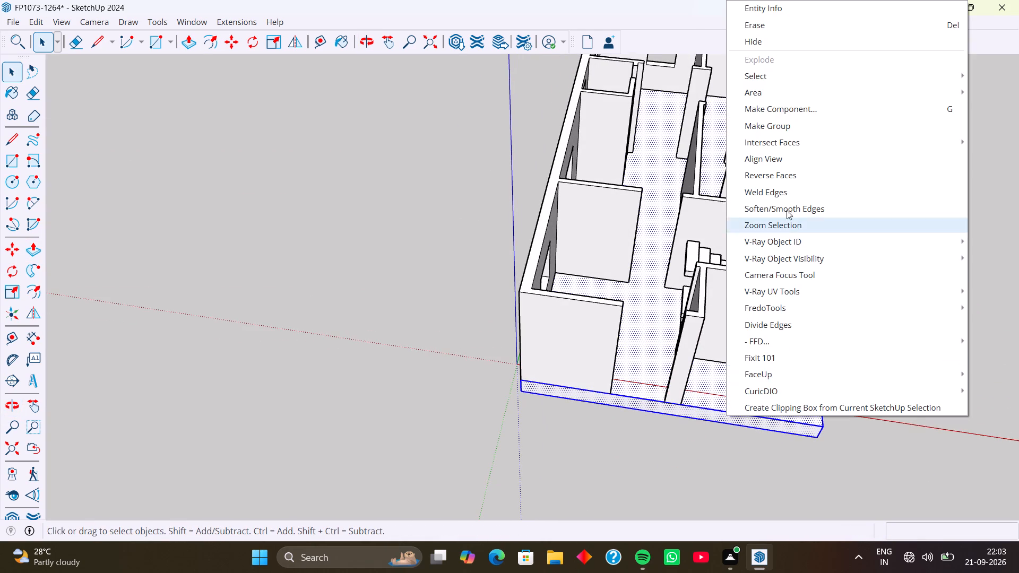
{"action": "left_click", "coordinate": [778, 125]}
Check that the slab selects as one group, and examine the rooms, staircase and landing from above.
{"action": "scroll", "coordinate": [748, 366], "scroll_direction": "down", "scroll_amount": 3}
{"action": "left_click", "coordinate": [859, 397]}
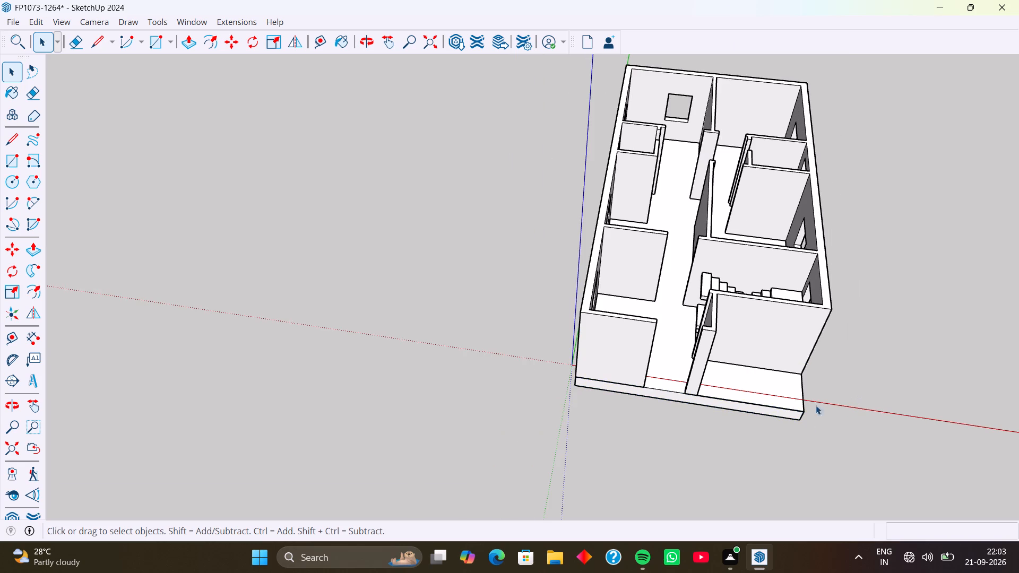
{"action": "left_click", "coordinate": [771, 404]}
{"action": "left_click", "coordinate": [850, 393]}
{"action": "left_click", "coordinate": [802, 386]}
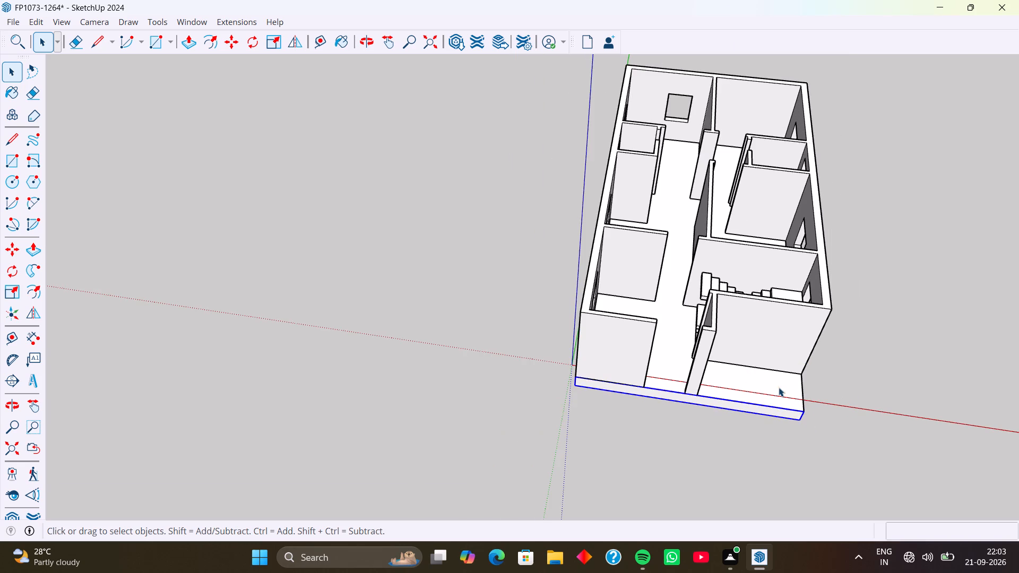
{"action": "middle_click_drag", "start_coordinate": [738, 392], "coordinate": [885, 264]}
{"action": "middle_click_drag", "start_coordinate": [866, 278], "coordinate": [698, 360]}
{"action": "left_click", "coordinate": [838, 371]}
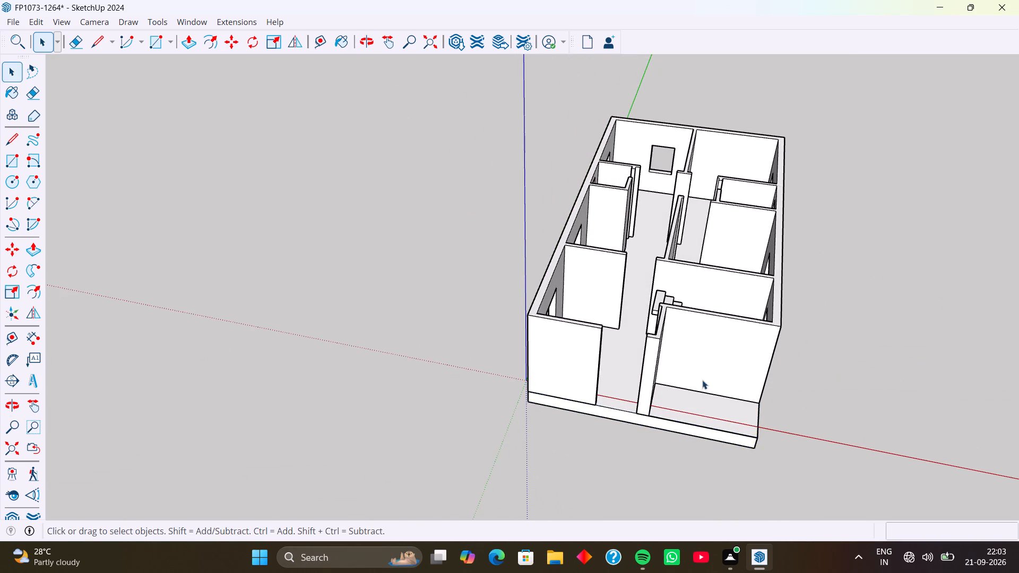
{"action": "scroll", "coordinate": [651, 390], "scroll_direction": "down", "scroll_amount": 4}
{"action": "middle_click_drag", "start_coordinate": [683, 389], "coordinate": [679, 456]}
{"action": "scroll", "coordinate": [685, 383], "scroll_direction": "down", "scroll_amount": 1}
{"action": "middle_click_drag", "start_coordinate": [685, 389], "coordinate": [685, 435]}
{"action": "middle_click_drag", "start_coordinate": [671, 371], "coordinate": [681, 404]}
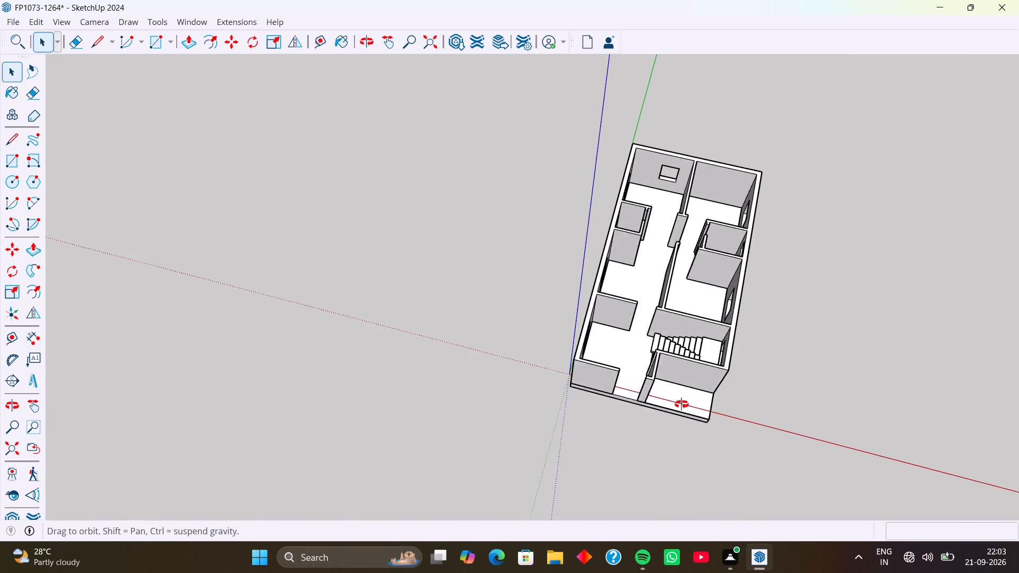
{"action": "middle_click_drag", "start_coordinate": [681, 404], "coordinate": [709, 431]}
{"action": "scroll", "coordinate": [677, 344], "scroll_direction": "up", "scroll_amount": 6}
{"action": "middle_click_drag", "start_coordinate": [710, 356], "coordinate": [738, 411]}
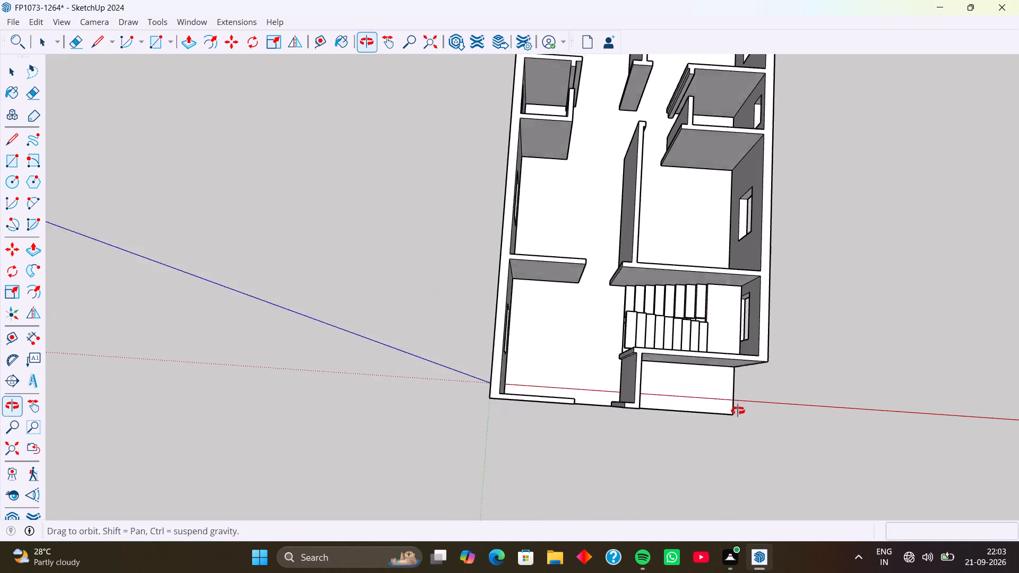
{"action": "middle_click_drag", "start_coordinate": [738, 411], "coordinate": [738, 410]}
{"action": "scroll", "coordinate": [688, 331], "scroll_direction": "up", "scroll_amount": 2}
{"action": "left_click", "coordinate": [724, 326]}
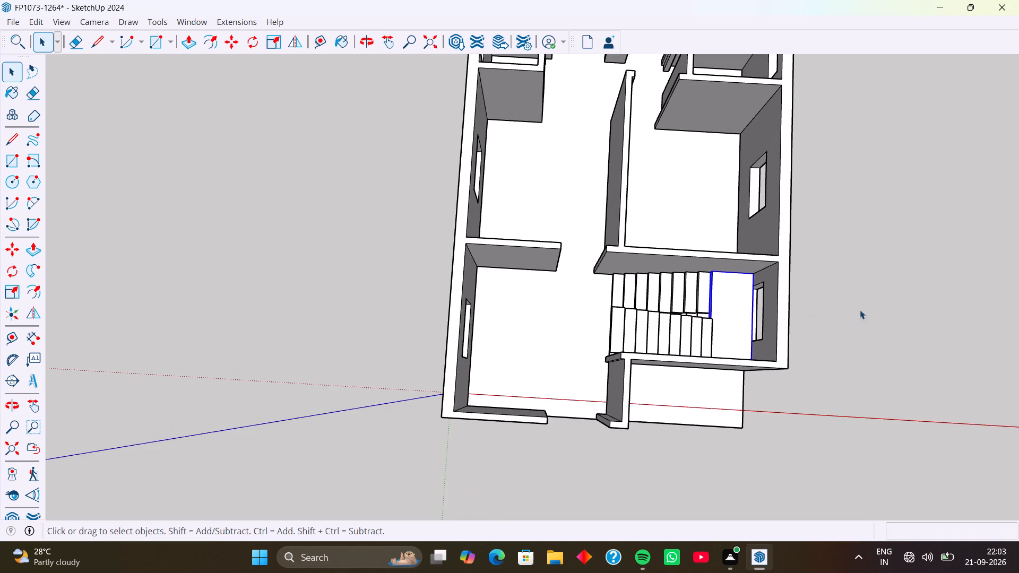
{"action": "left_click", "coordinate": [867, 310]}
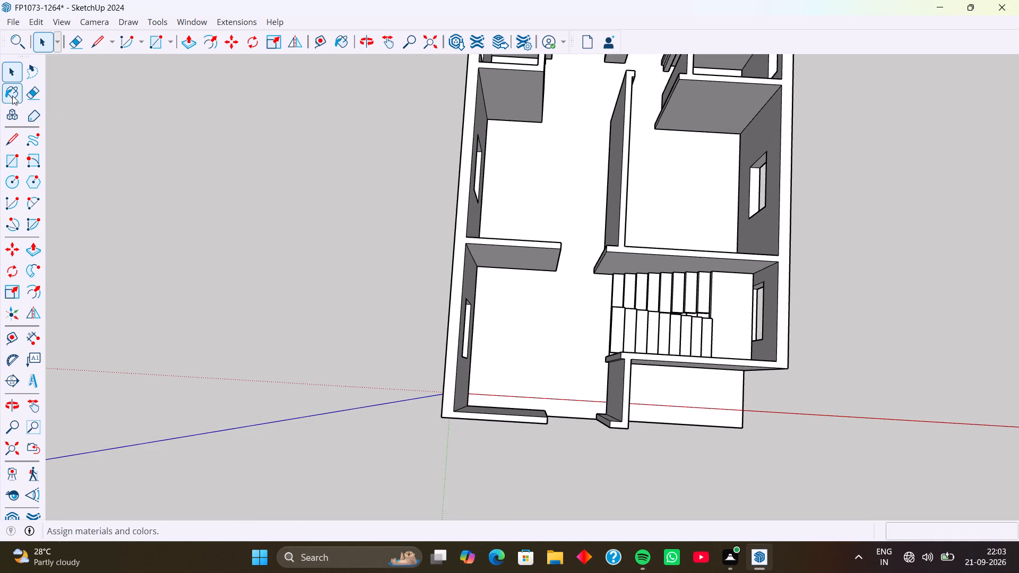
Bring up the materials library and browse the Tile collection for a floor finish.
{"action": "left_click", "coordinate": [12, 95]}
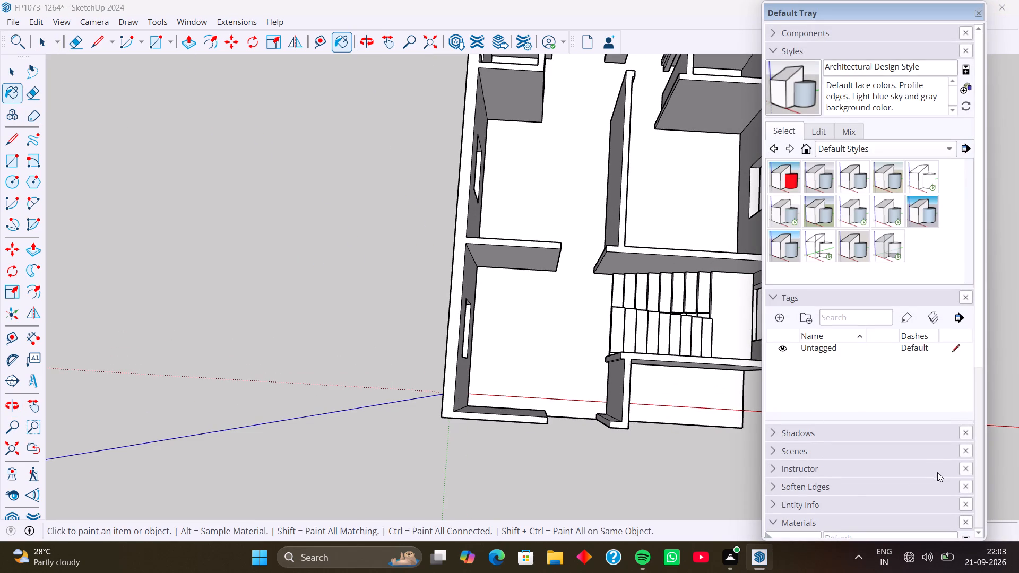
{"action": "scroll", "coordinate": [850, 463], "scroll_direction": "down", "scroll_amount": 7}
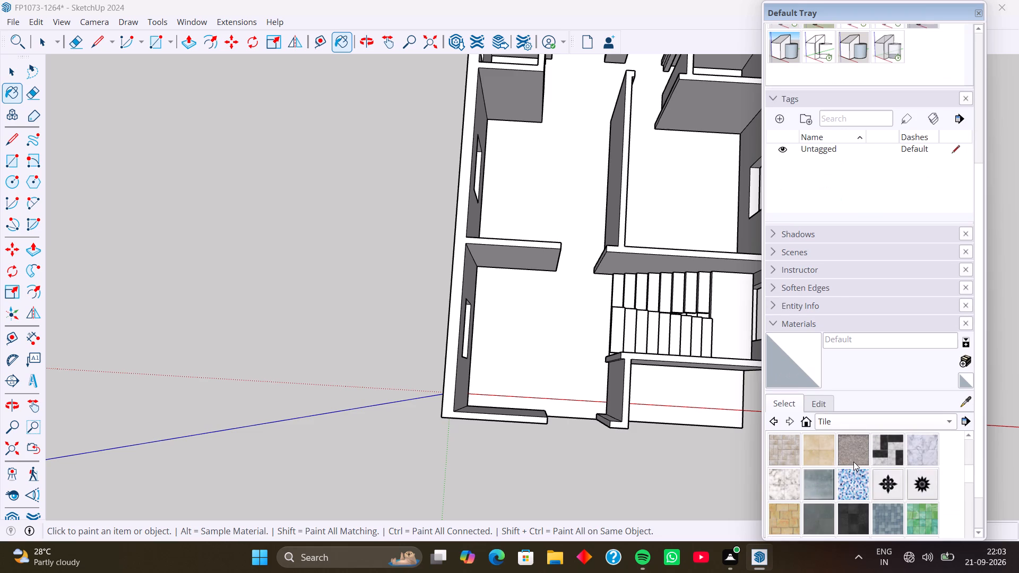
{"action": "scroll", "coordinate": [831, 461], "scroll_direction": "up", "scroll_amount": 2}
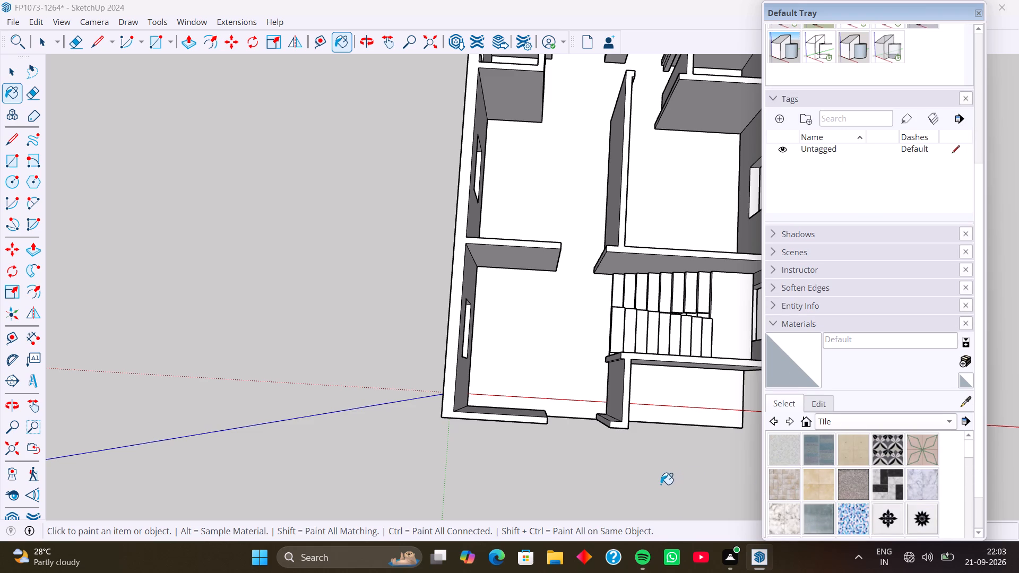
{"action": "key", "text": "space"}
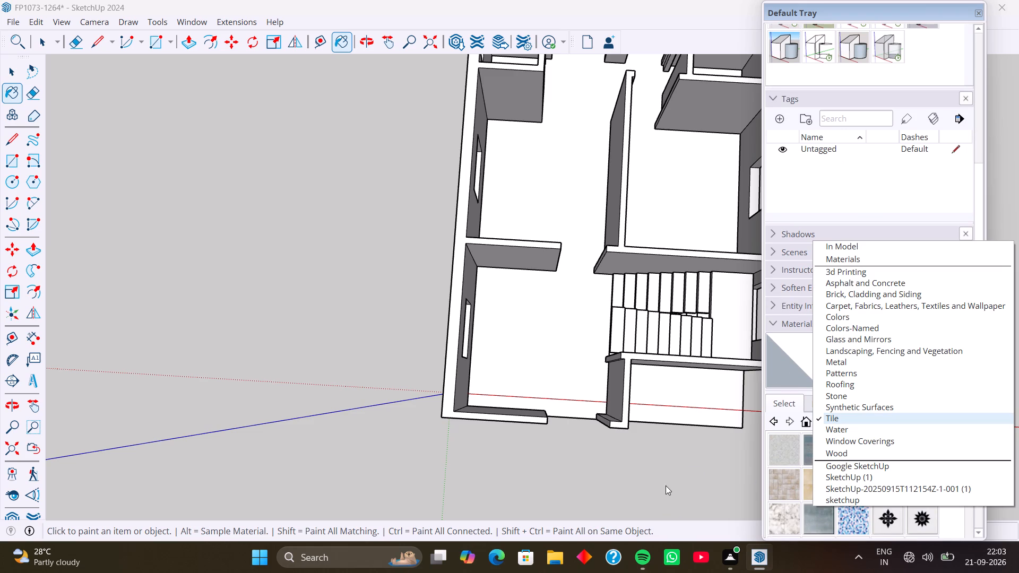
{"action": "left_click", "coordinate": [696, 451]}
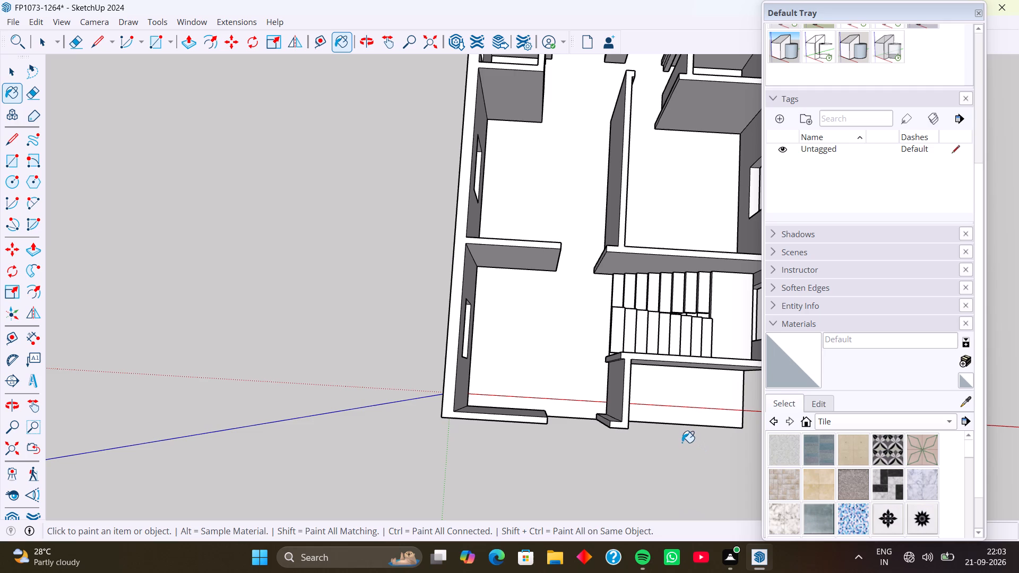
{"action": "key", "text": "Escape"}
{"action": "key", "text": "space"}
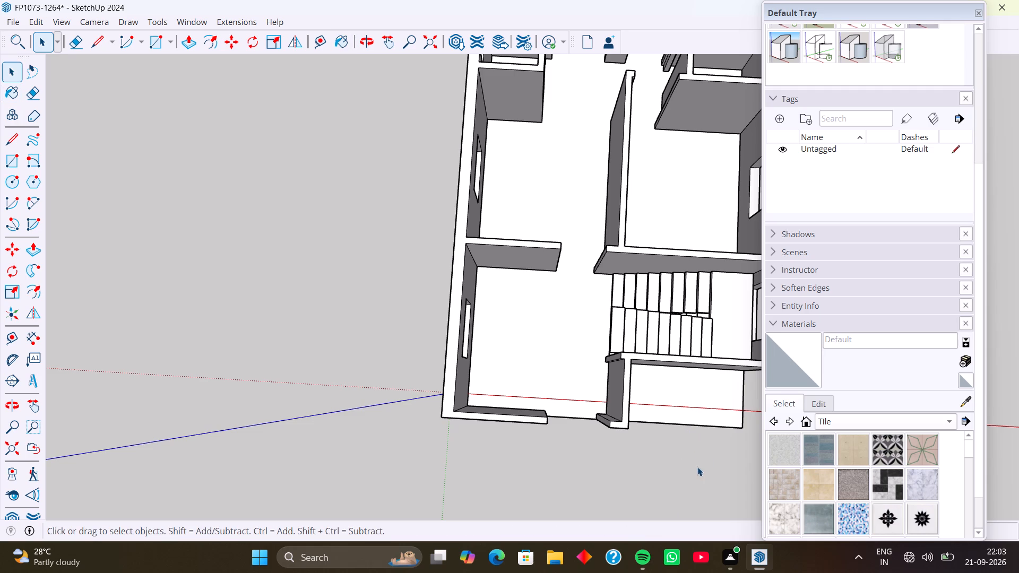
Open the base slab group for editing and paint its top face with Marble Carrara Gold Floor Tile.
{"action": "left_click", "coordinate": [687, 397]}
{"action": "left_click", "coordinate": [687, 397]}
{"action": "left_click", "coordinate": [687, 397]}
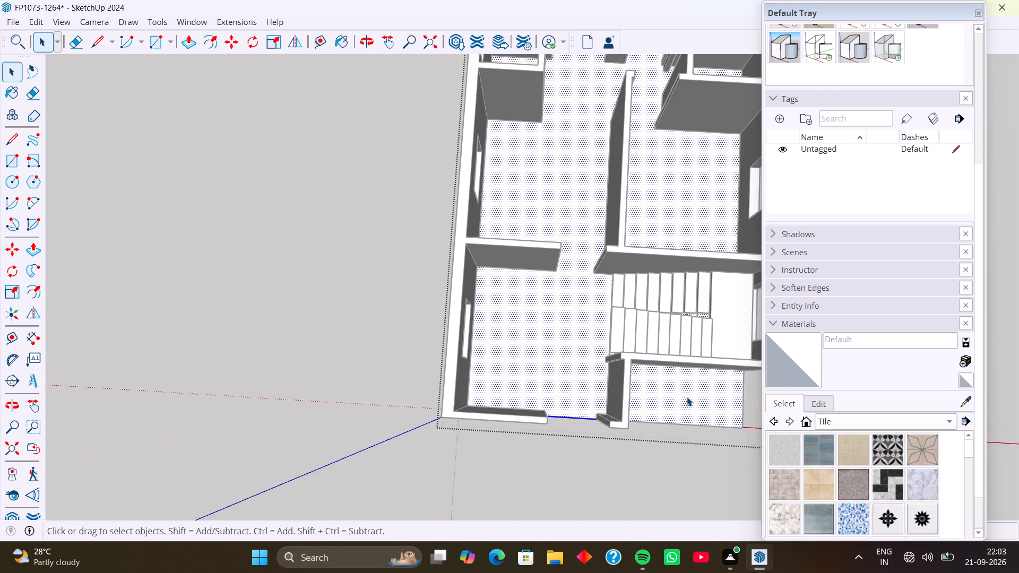
{"action": "middle_click_drag", "start_coordinate": [684, 424], "coordinate": [686, 331]}
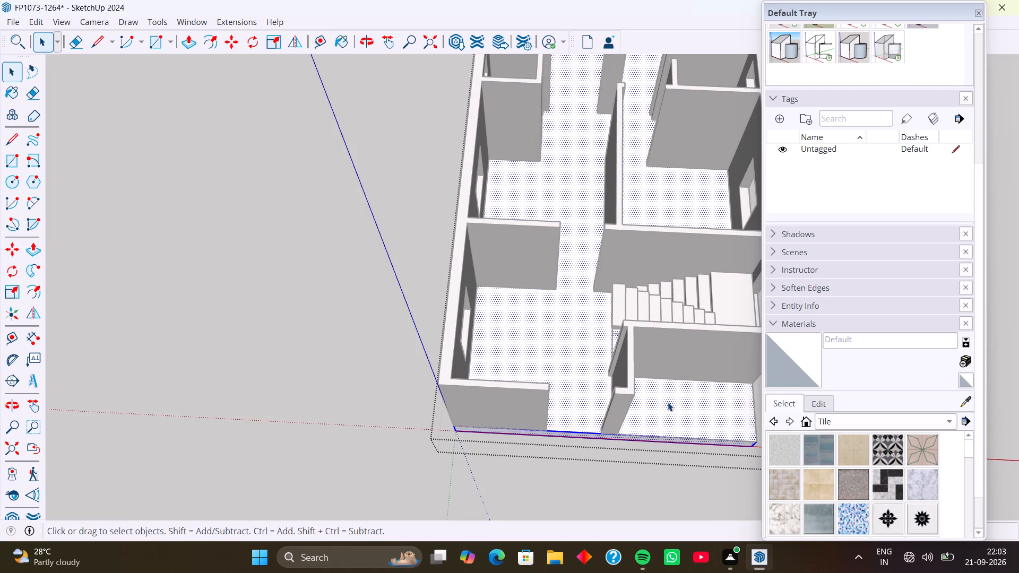
{"action": "left_click", "coordinate": [668, 402]}
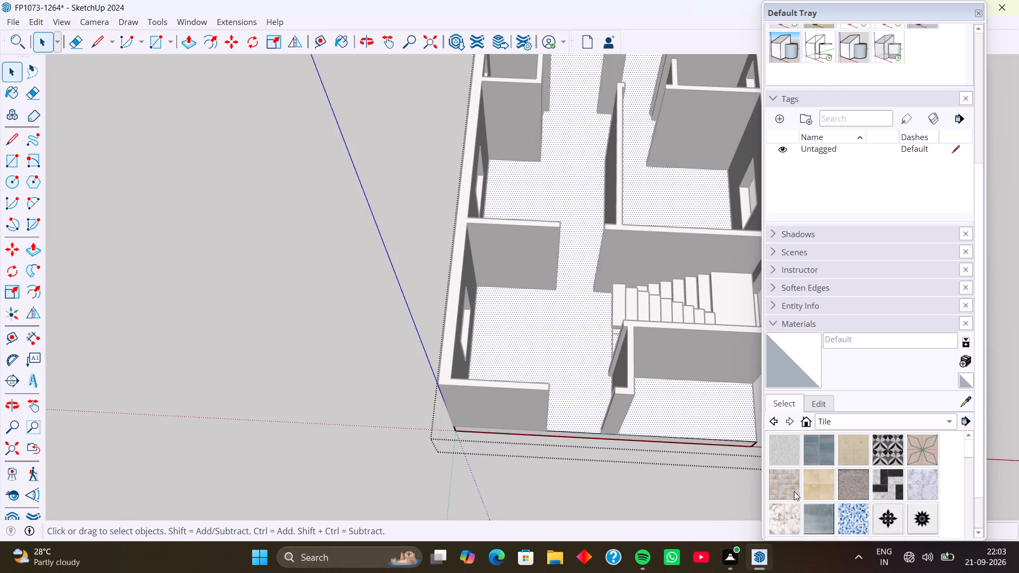
{"action": "scroll", "coordinate": [844, 487], "scroll_direction": "down", "scroll_amount": 2}
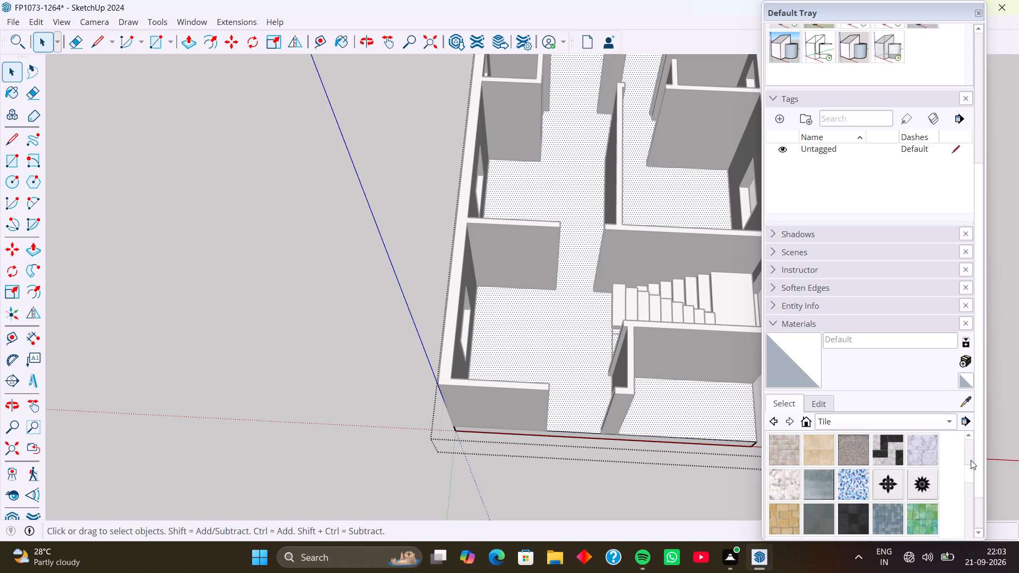
{"action": "left_click", "coordinate": [791, 481]}
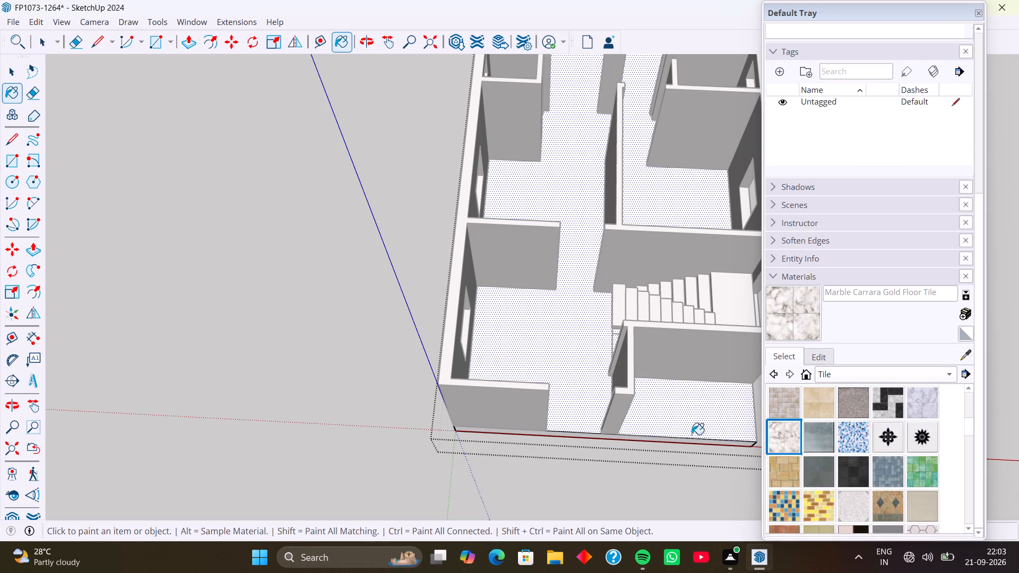
{"action": "left_click", "coordinate": [688, 429]}
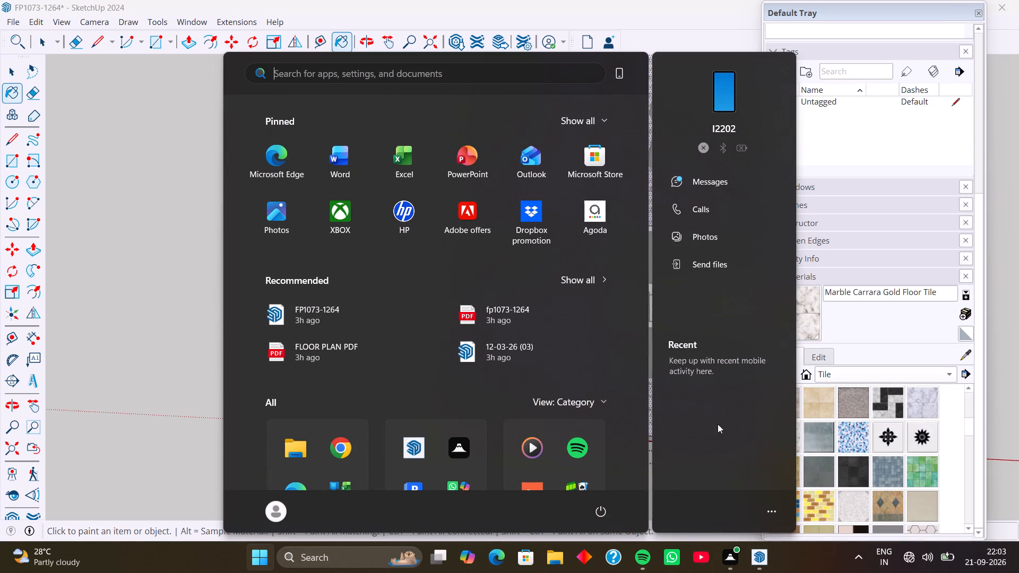
{"action": "left_click", "coordinate": [159, 370]}
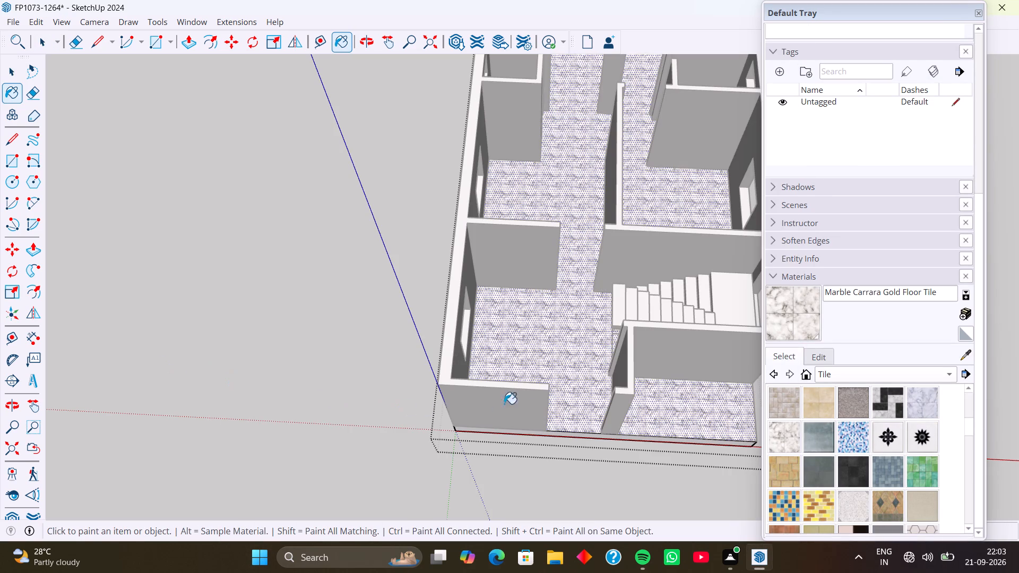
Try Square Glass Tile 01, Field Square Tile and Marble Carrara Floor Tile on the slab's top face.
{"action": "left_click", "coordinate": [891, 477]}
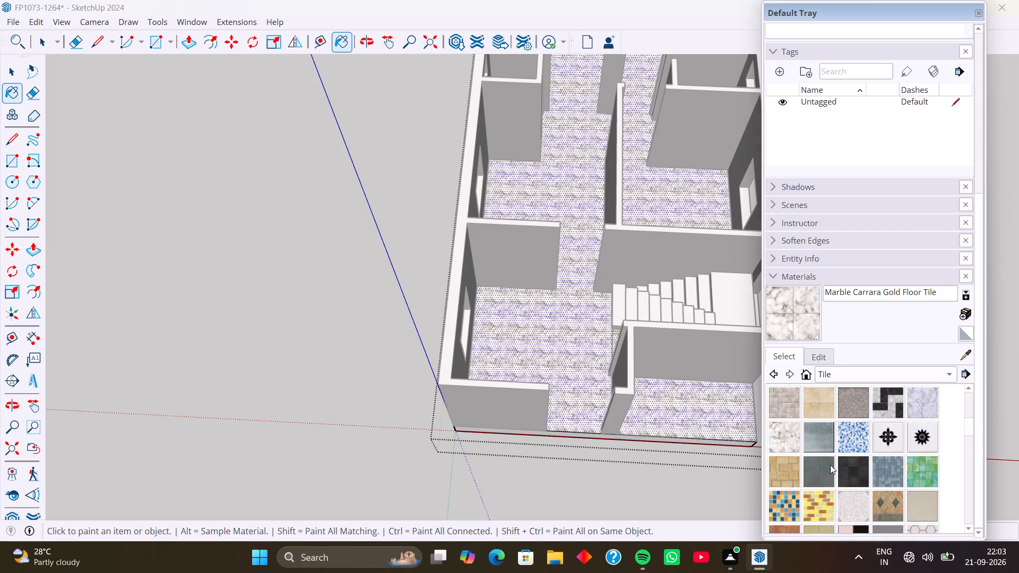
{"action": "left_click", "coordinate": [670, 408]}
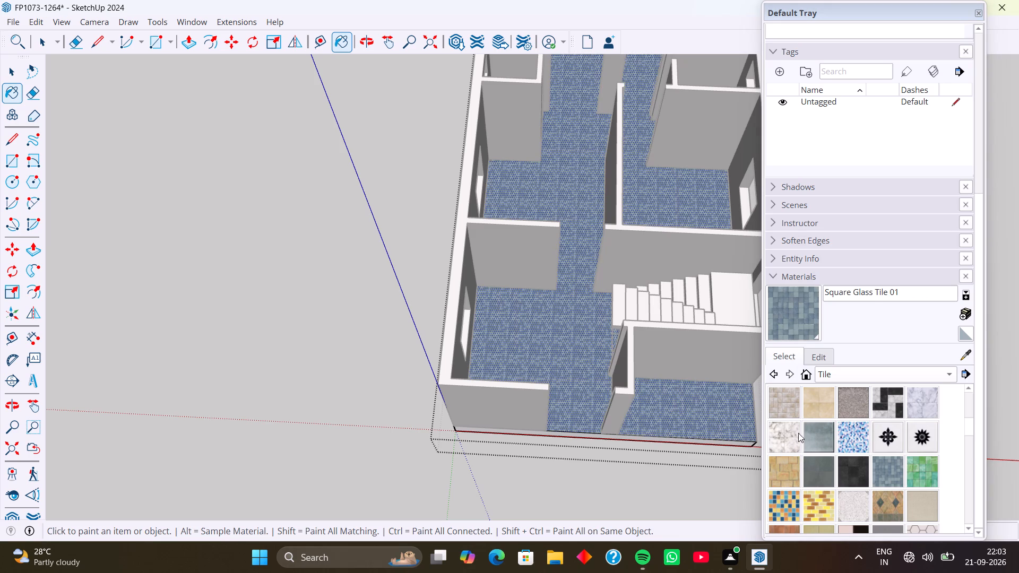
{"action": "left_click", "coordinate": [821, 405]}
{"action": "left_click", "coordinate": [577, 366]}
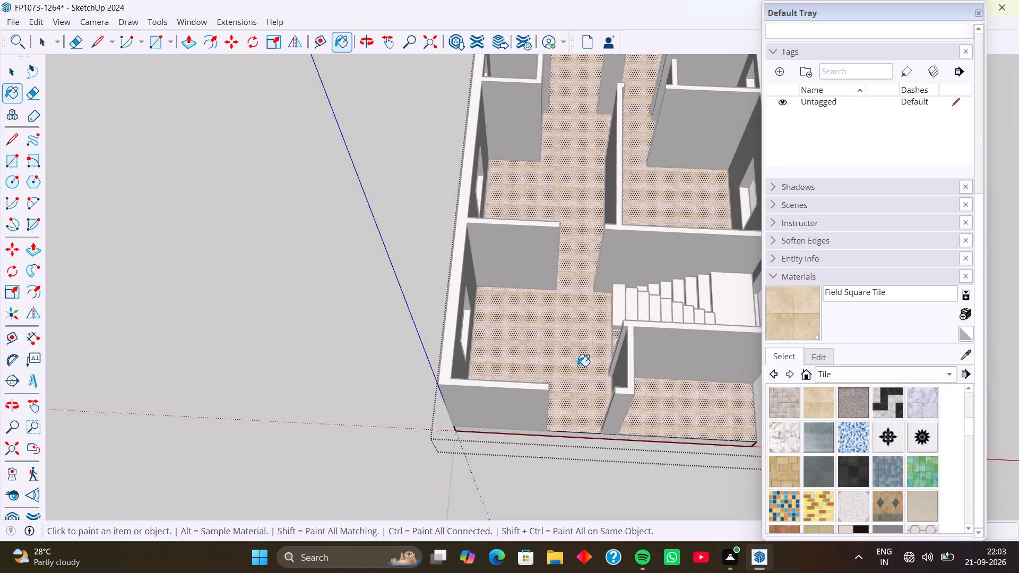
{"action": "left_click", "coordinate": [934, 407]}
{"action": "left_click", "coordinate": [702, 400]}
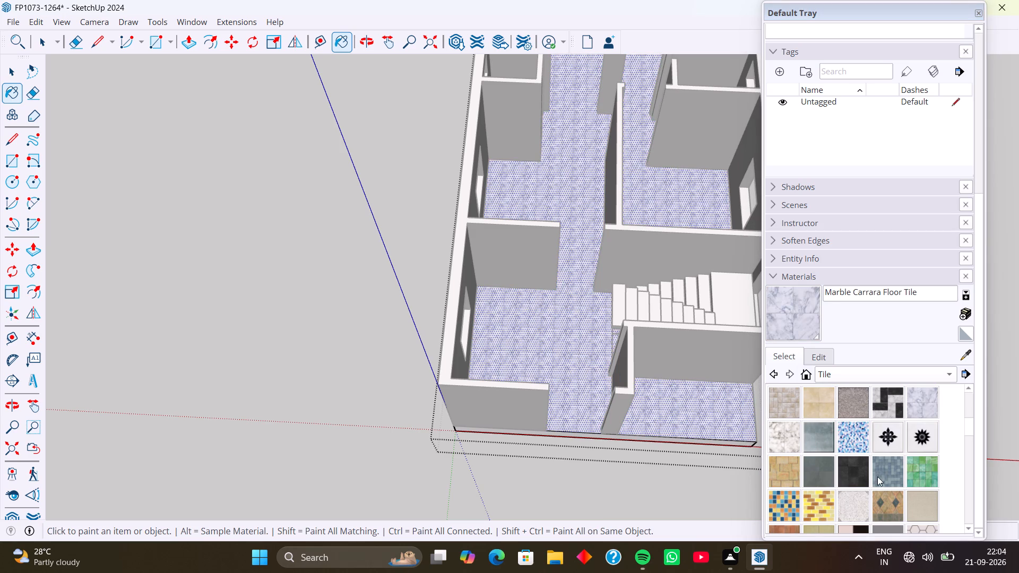
Repaint the slab's top face with Marble Carrara Gold Floor Tile and leave the slab group.
{"action": "scroll", "coordinate": [858, 462], "scroll_direction": "up", "scroll_amount": 2}
{"action": "left_click", "coordinate": [788, 475]}
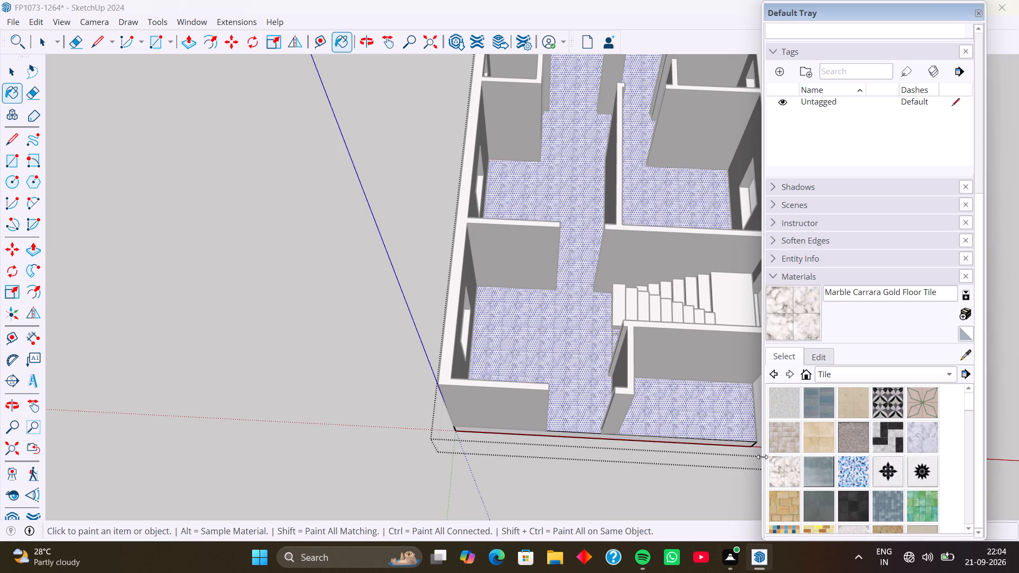
{"action": "left_click", "coordinate": [701, 421]}
{"action": "scroll", "coordinate": [710, 420], "scroll_direction": "down", "scroll_amount": 3}
{"action": "middle_click_drag", "start_coordinate": [708, 410], "coordinate": [690, 481]}
{"action": "middle_click_drag", "start_coordinate": [689, 480], "coordinate": [727, 458]}
{"action": "scroll", "coordinate": [718, 453], "scroll_direction": "down", "scroll_amount": 3}
{"action": "middle_click_drag", "start_coordinate": [714, 450], "coordinate": [494, 411]}
{"action": "scroll", "coordinate": [712, 450], "scroll_direction": "up", "scroll_amount": 1, "text": "shift"}
{"action": "middle_click_drag", "start_coordinate": [497, 412], "coordinate": [497, 436]}
{"action": "scroll", "coordinate": [500, 366], "scroll_direction": "up", "scroll_amount": 1}
{"action": "key", "text": "space"}
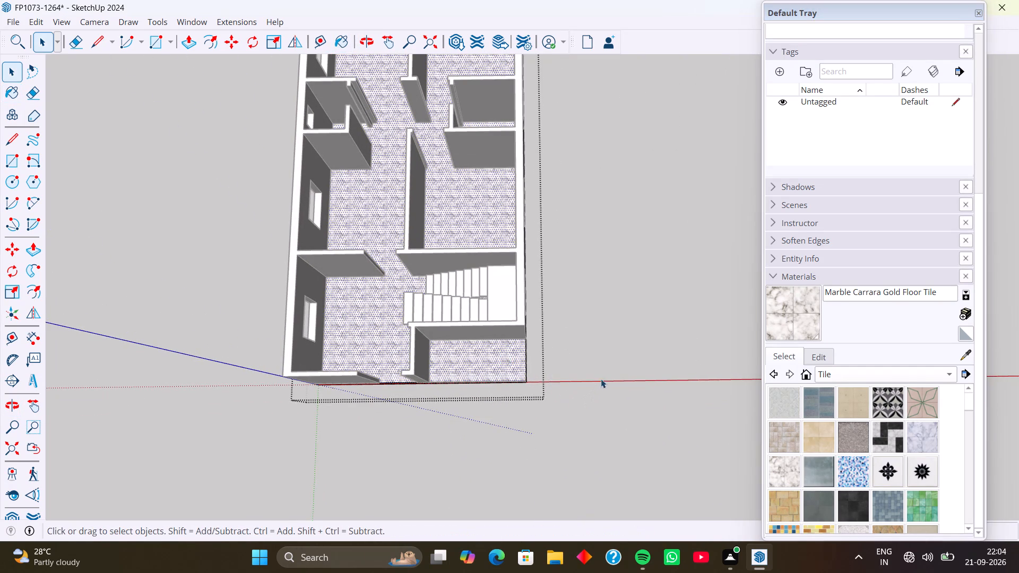
{"action": "left_click", "coordinate": [603, 373]}
Switch the materials library to the Stone collection for the staircase finish.
{"action": "middle_click_drag", "start_coordinate": [494, 346], "coordinate": [499, 381]}
{"action": "scroll", "coordinate": [486, 350], "scroll_direction": "down", "scroll_amount": 4}
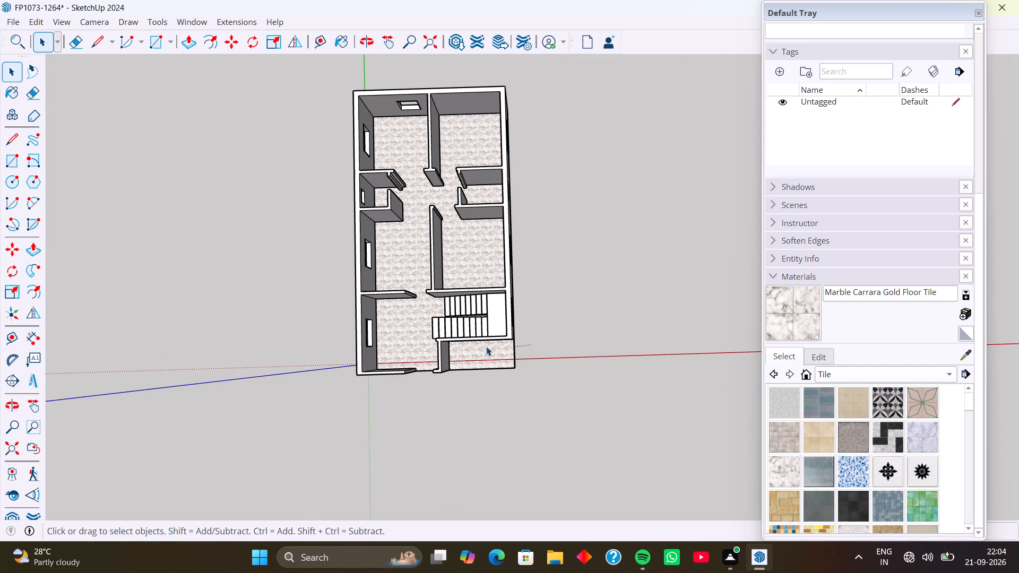
{"action": "middle_click_drag", "start_coordinate": [486, 346], "coordinate": [544, 426], "text": "shift"}
{"action": "scroll", "coordinate": [516, 371], "scroll_direction": "up", "scroll_amount": 4}
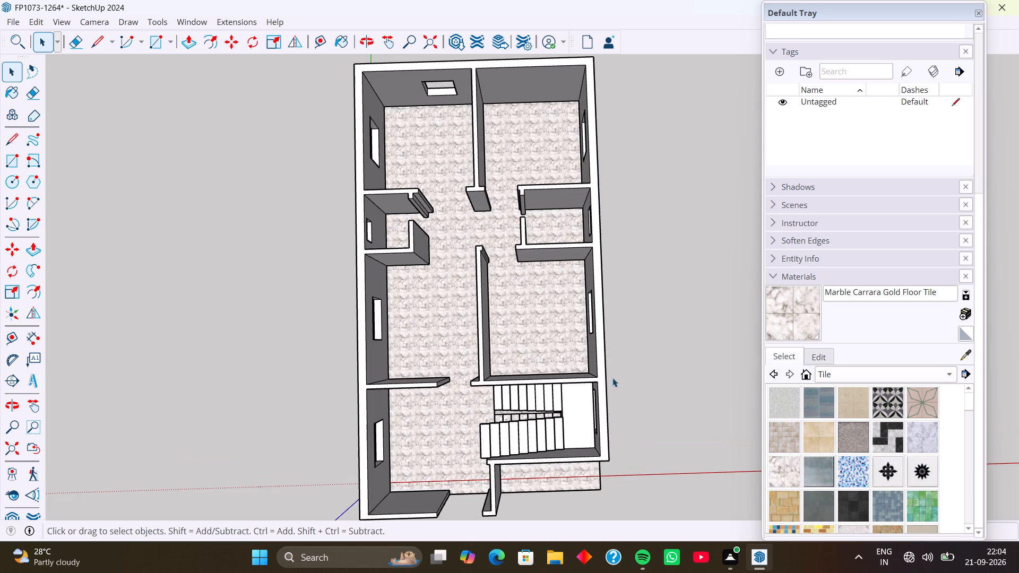
{"action": "scroll", "coordinate": [563, 397], "scroll_direction": "down", "scroll_amount": 2}
{"action": "middle_click_drag", "start_coordinate": [567, 448], "coordinate": [553, 366]}
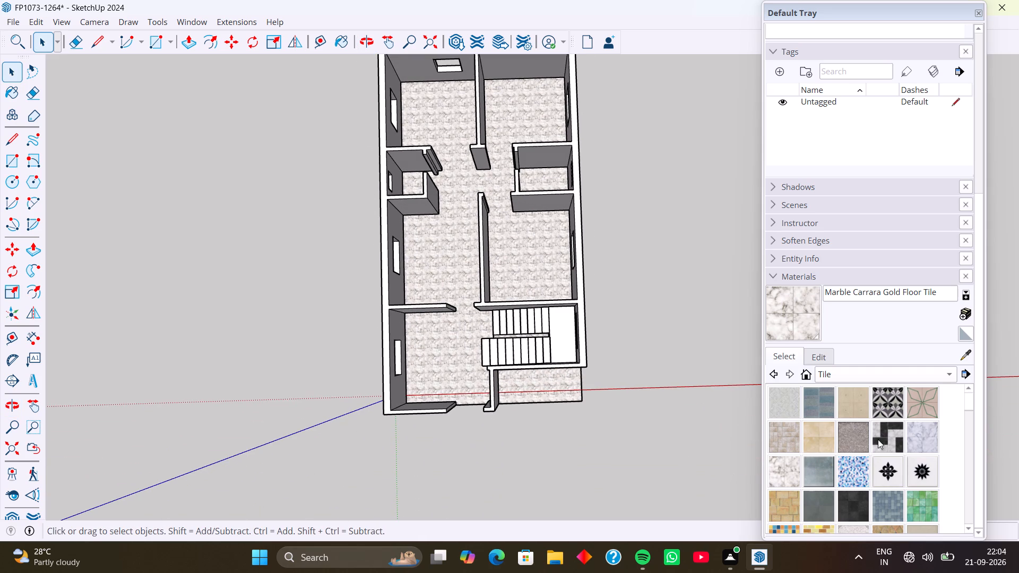
{"action": "left_click", "coordinate": [948, 376]}
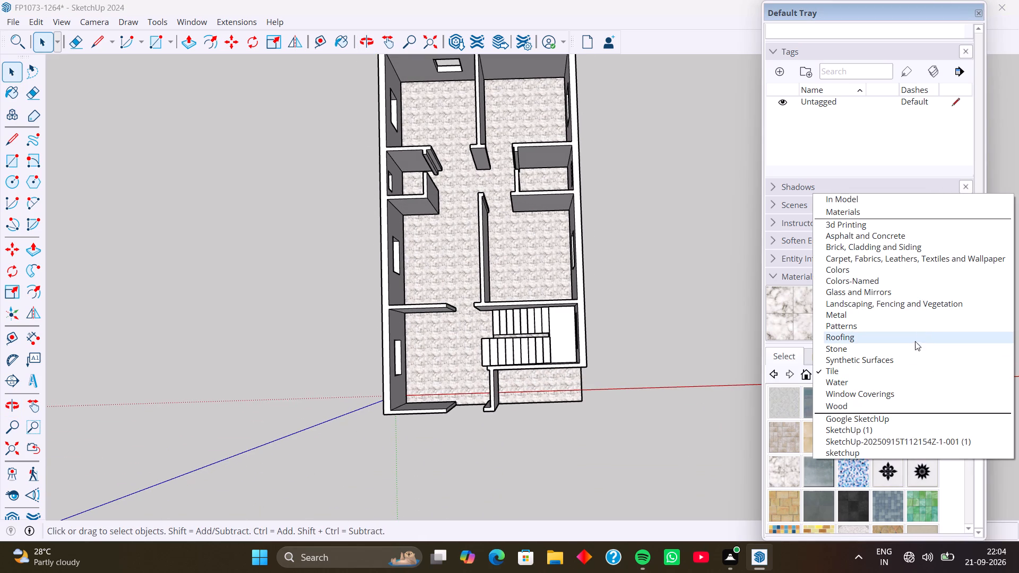
{"action": "left_click", "coordinate": [911, 347]}
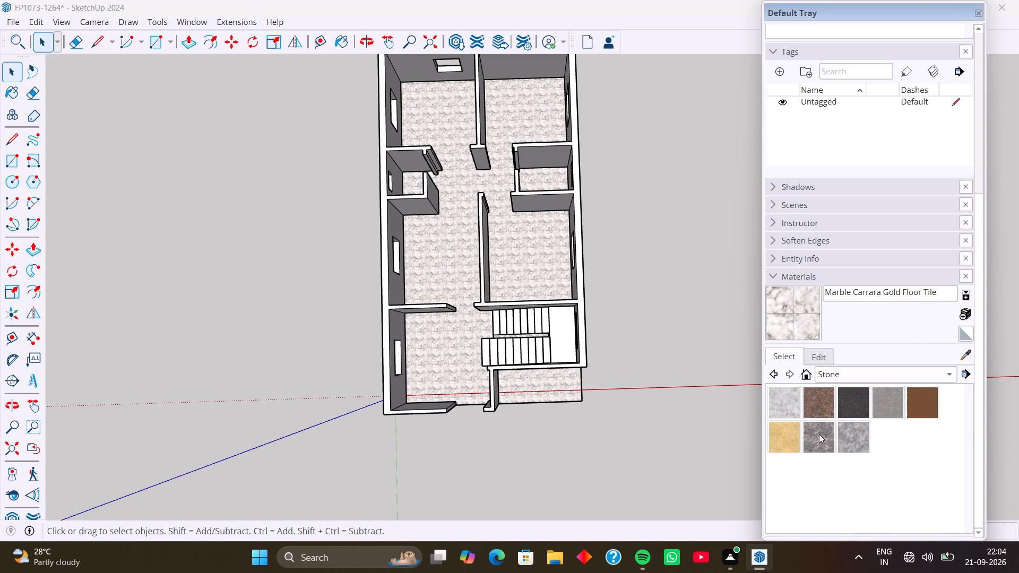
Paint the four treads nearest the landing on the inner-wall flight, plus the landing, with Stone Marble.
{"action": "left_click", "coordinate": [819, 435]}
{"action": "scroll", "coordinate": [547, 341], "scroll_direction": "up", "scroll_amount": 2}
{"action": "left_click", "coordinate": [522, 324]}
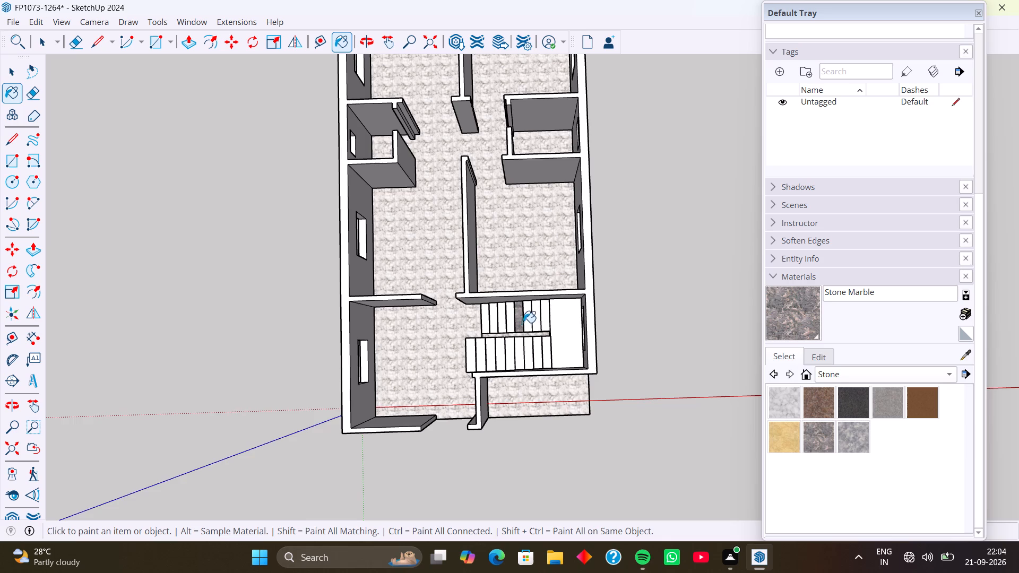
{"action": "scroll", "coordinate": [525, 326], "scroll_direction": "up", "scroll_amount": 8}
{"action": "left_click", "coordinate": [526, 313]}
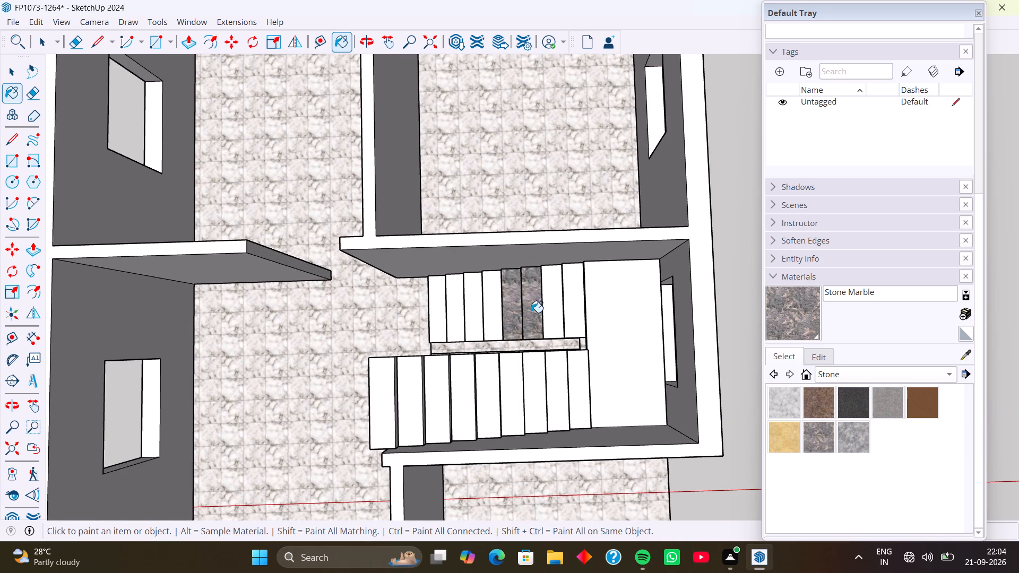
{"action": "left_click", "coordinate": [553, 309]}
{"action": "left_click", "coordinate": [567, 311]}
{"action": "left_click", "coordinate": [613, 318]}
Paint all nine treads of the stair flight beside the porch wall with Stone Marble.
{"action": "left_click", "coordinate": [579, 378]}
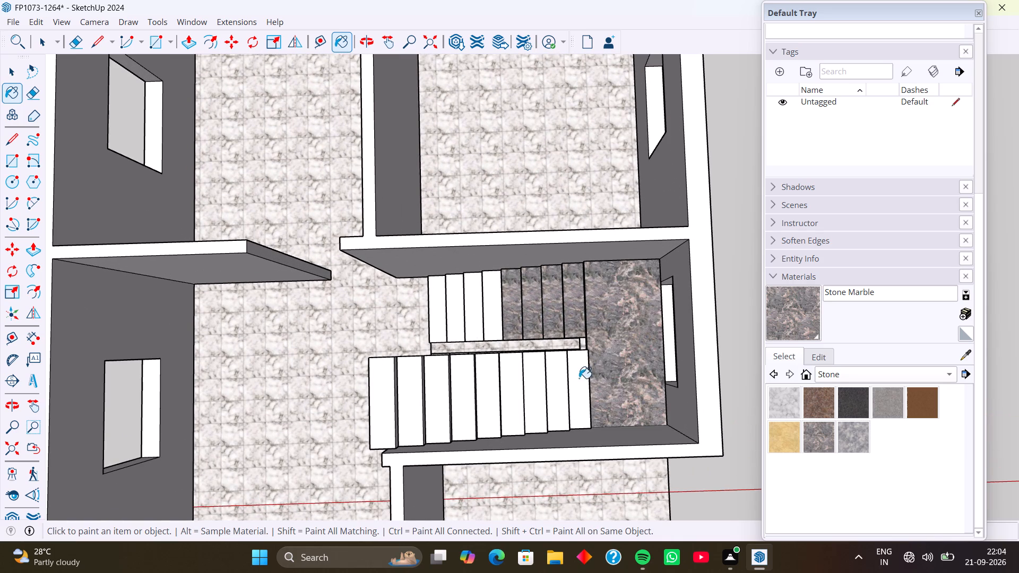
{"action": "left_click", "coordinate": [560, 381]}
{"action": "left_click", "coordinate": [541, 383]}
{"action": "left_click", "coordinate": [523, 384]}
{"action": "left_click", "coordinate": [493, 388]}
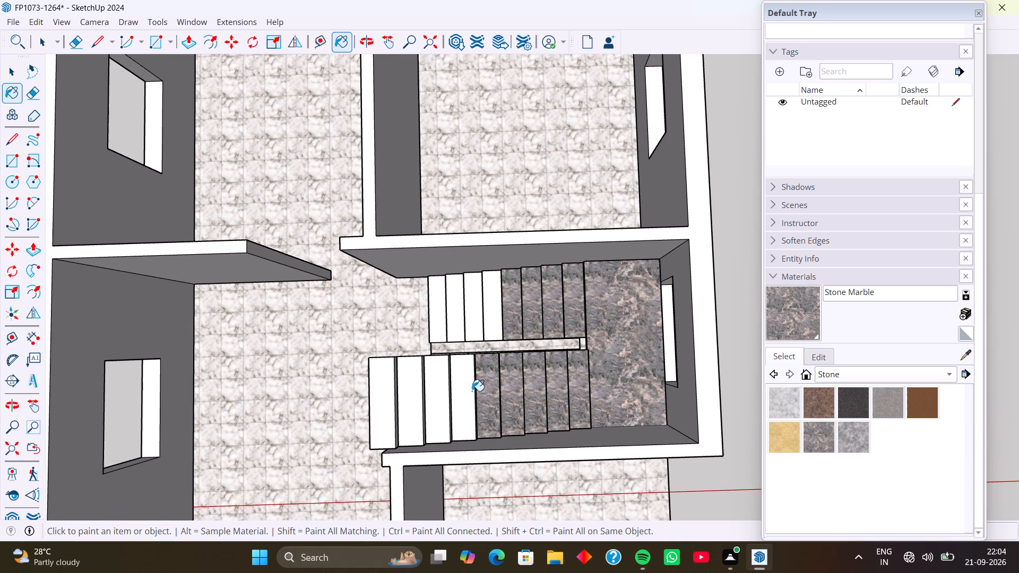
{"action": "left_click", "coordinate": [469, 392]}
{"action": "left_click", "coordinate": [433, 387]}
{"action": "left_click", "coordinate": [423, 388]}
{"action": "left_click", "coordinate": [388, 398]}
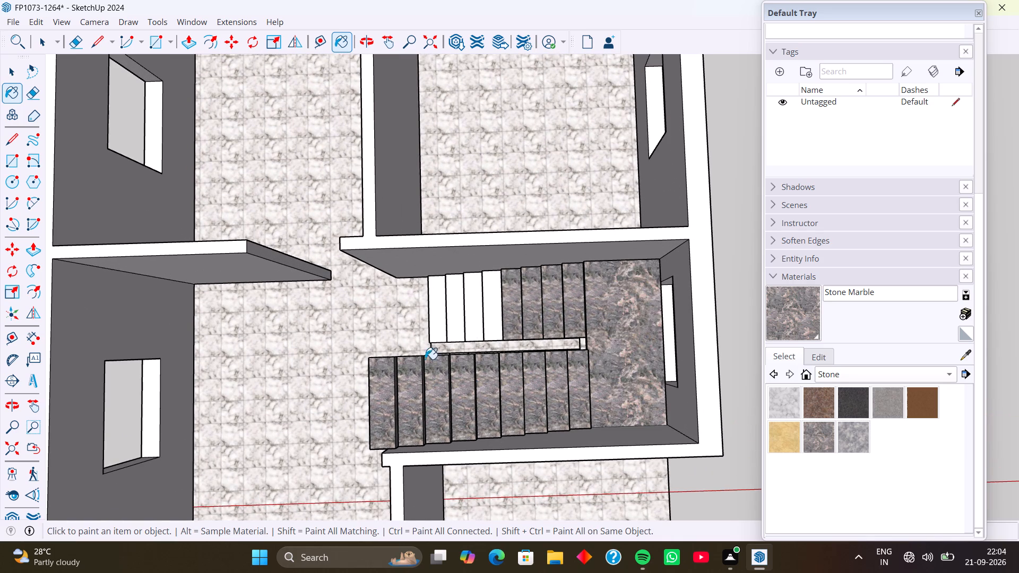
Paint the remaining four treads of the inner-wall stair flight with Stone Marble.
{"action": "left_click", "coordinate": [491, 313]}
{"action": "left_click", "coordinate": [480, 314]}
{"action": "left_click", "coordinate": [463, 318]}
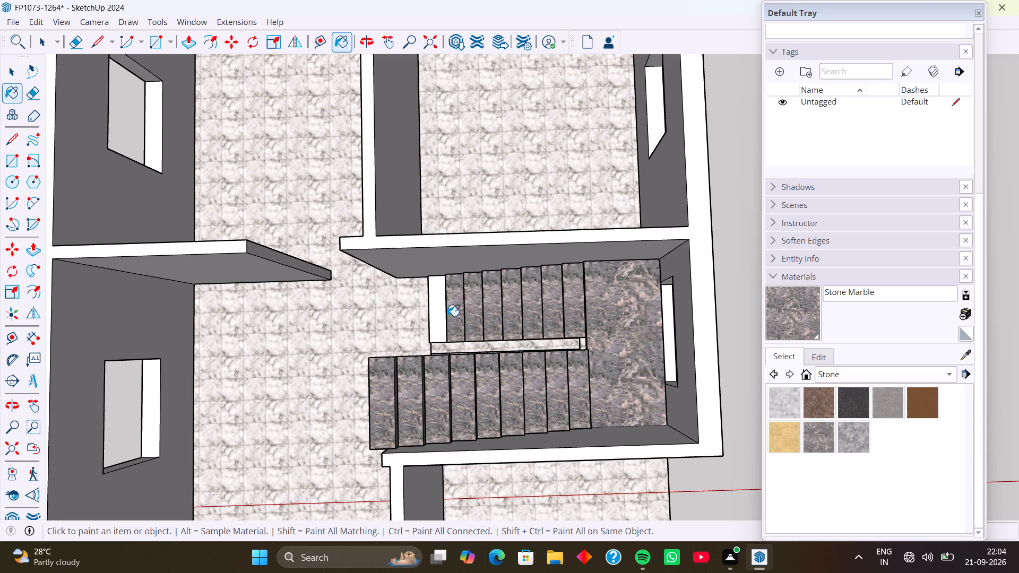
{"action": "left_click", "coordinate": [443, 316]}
Paint the stair landing and all eight treads of the inner-wall flight with Stone Vein Gray.
{"action": "scroll", "coordinate": [587, 392], "scroll_direction": "down", "scroll_amount": 3}
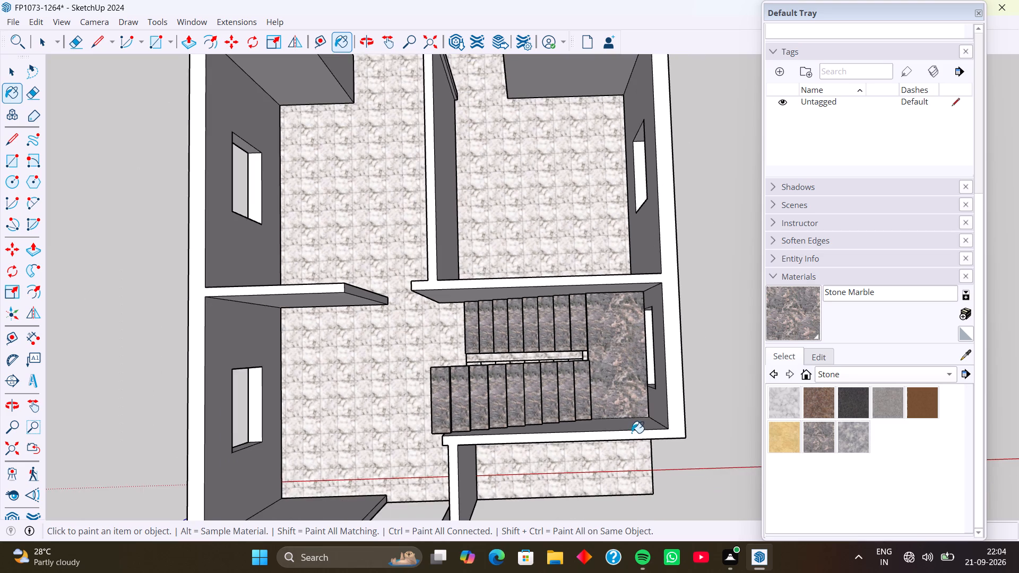
{"action": "middle_click_drag", "start_coordinate": [632, 433], "coordinate": [595, 360]}
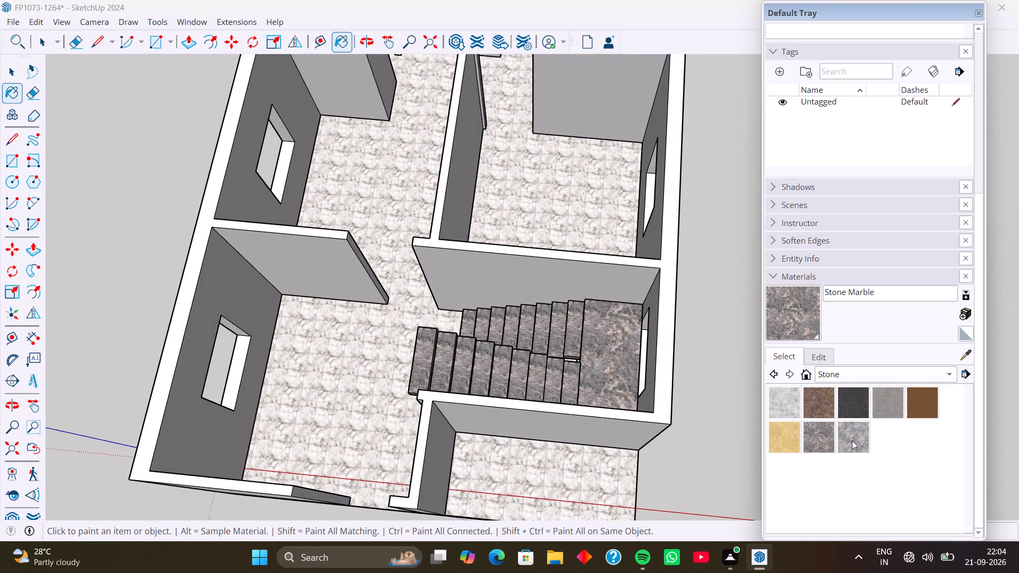
{"action": "left_click", "coordinate": [852, 440]}
{"action": "left_click", "coordinate": [625, 368]}
{"action": "left_click", "coordinate": [573, 338]}
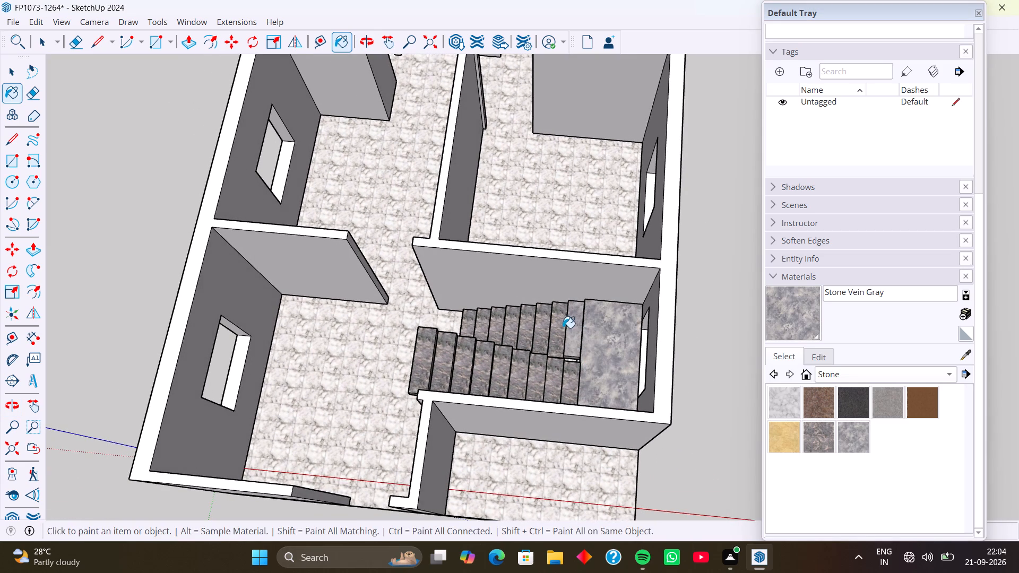
{"action": "left_click", "coordinate": [559, 327]}
{"action": "left_click", "coordinate": [542, 326]}
{"action": "left_click", "coordinate": [520, 324]}
{"action": "left_click", "coordinate": [513, 324]}
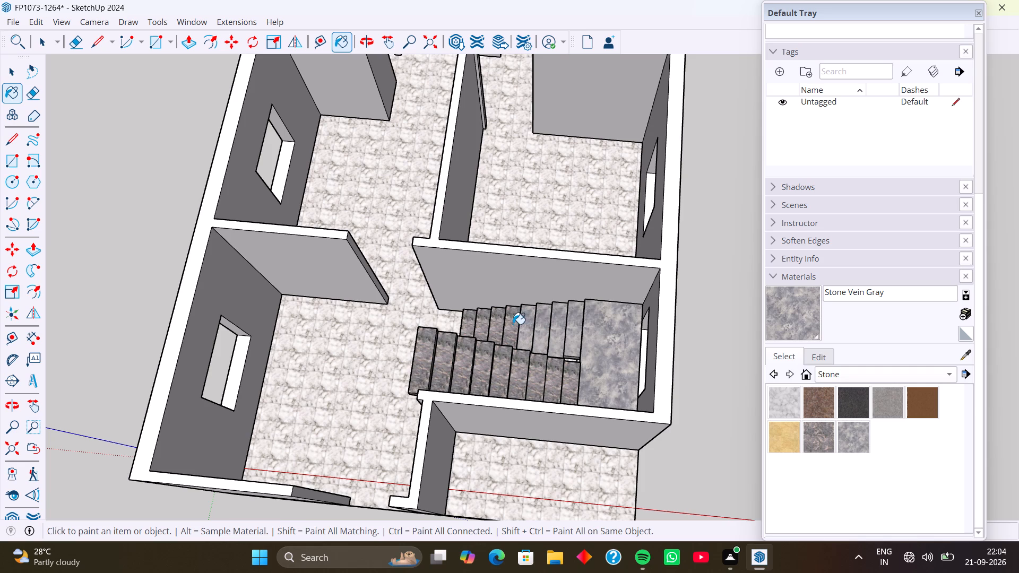
{"action": "left_click", "coordinate": [496, 332]}
{"action": "left_click", "coordinate": [485, 331]}
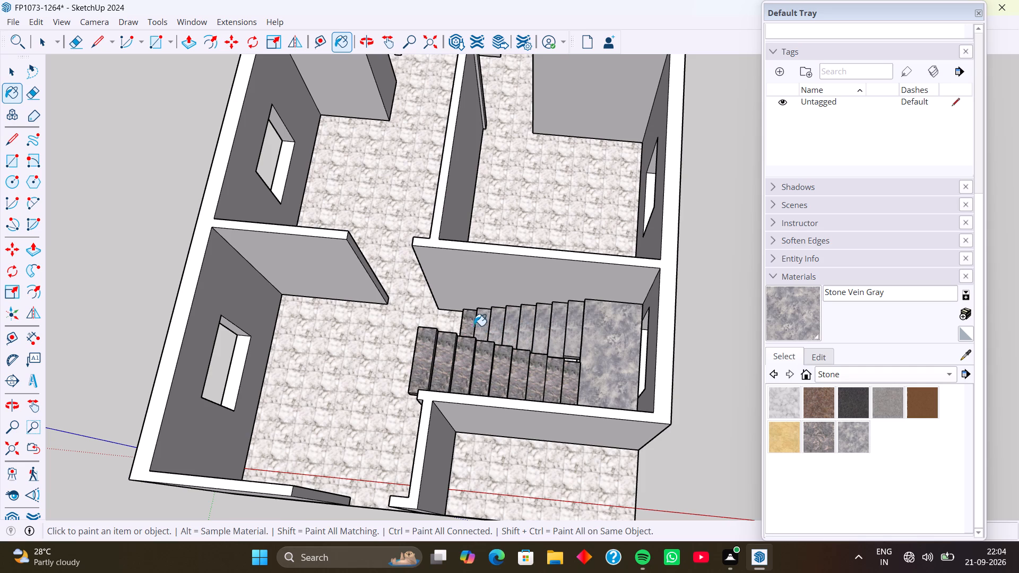
{"action": "left_click", "coordinate": [468, 326]}
Paint all nine treads of the stair flight beside the porch wall with Stone Vein Gray.
{"action": "left_click", "coordinate": [576, 371]}
{"action": "left_click", "coordinate": [556, 371]}
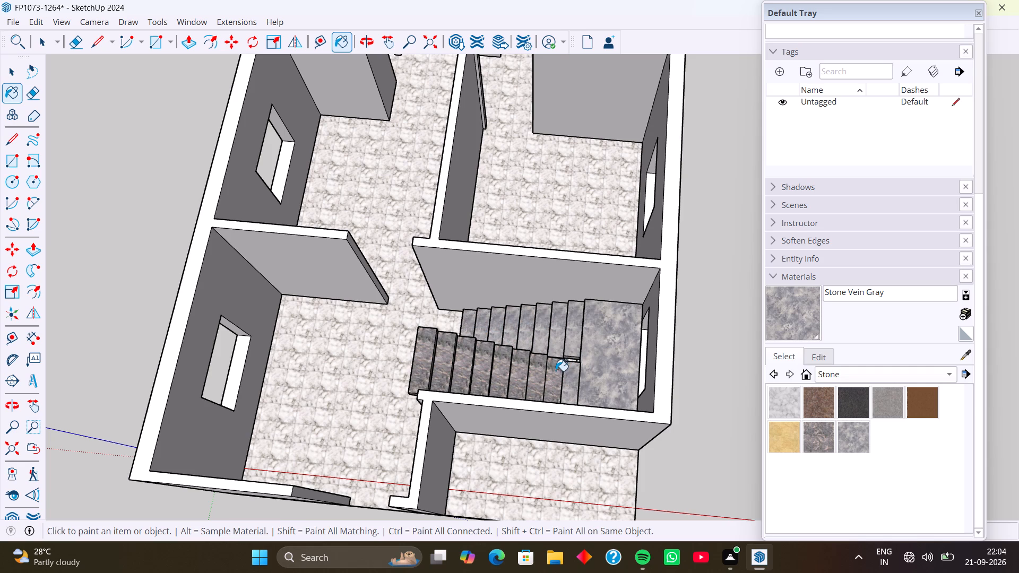
{"action": "left_click", "coordinate": [538, 370]}
{"action": "left_click", "coordinate": [520, 368]}
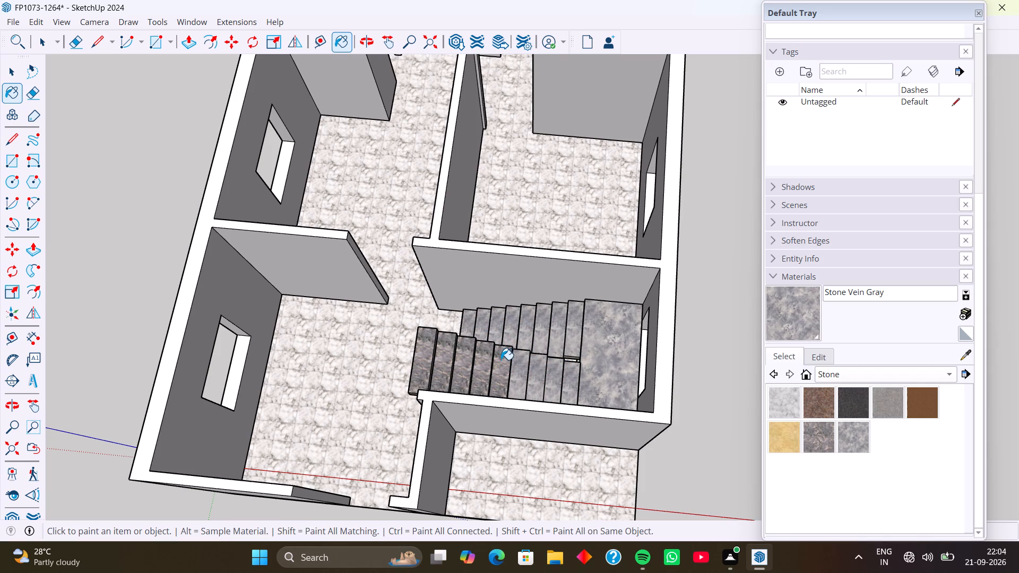
{"action": "left_click", "coordinate": [501, 360]}
{"action": "left_click", "coordinate": [491, 358]}
{"action": "left_click", "coordinate": [468, 358]}
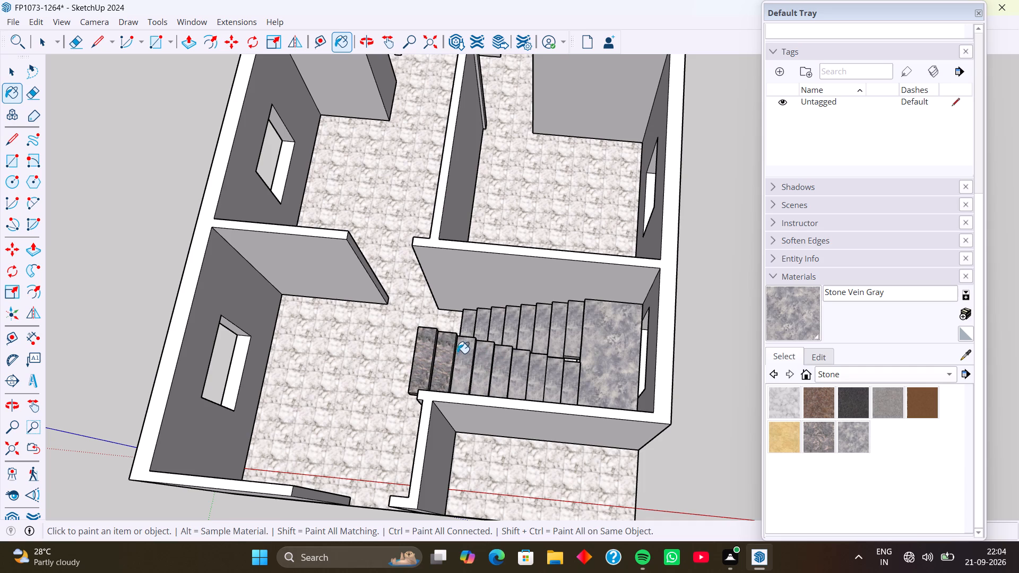
{"action": "left_click", "coordinate": [452, 352]}
{"action": "left_click", "coordinate": [429, 353]}
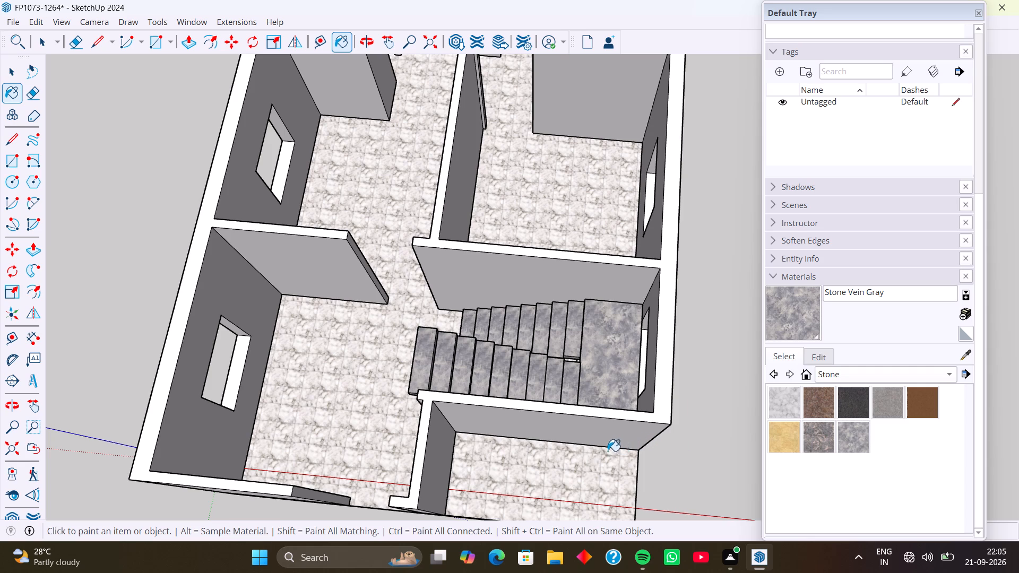
Examine the painted staircase and marble-tiled floor from above and from the entrance side.
{"action": "middle_click_drag", "start_coordinate": [605, 452], "coordinate": [658, 386]}
{"action": "middle_click_drag", "start_coordinate": [581, 441], "coordinate": [681, 393]}
{"action": "middle_click_drag", "start_coordinate": [540, 423], "coordinate": [544, 422]}
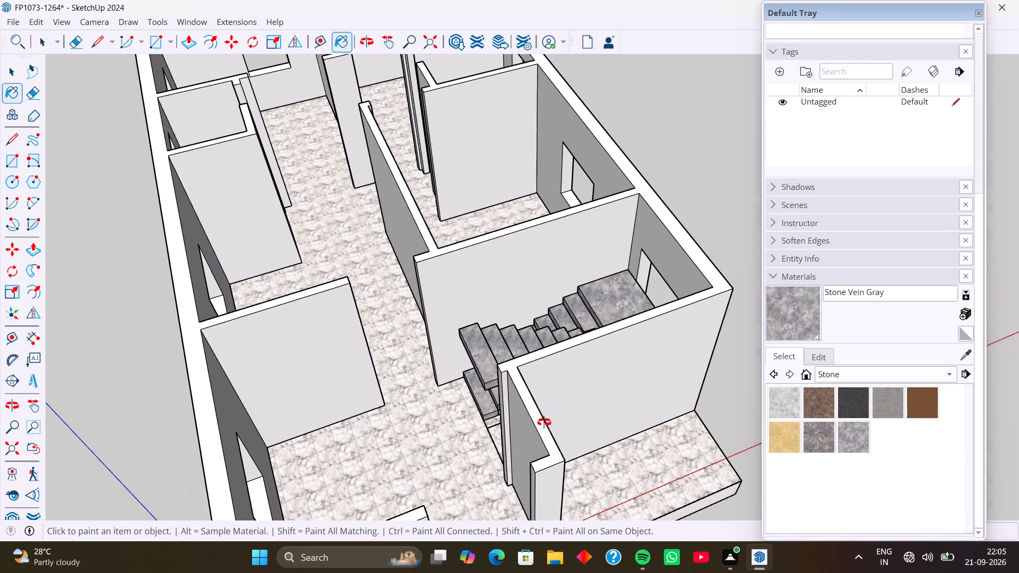
{"action": "middle_click_drag", "start_coordinate": [544, 422], "coordinate": [625, 406]}
{"action": "middle_click_drag", "start_coordinate": [611, 410], "coordinate": [538, 429]}
{"action": "scroll", "coordinate": [576, 463], "scroll_direction": "down", "scroll_amount": 3}
{"action": "middle_click_drag", "start_coordinate": [577, 466], "coordinate": [549, 473]}
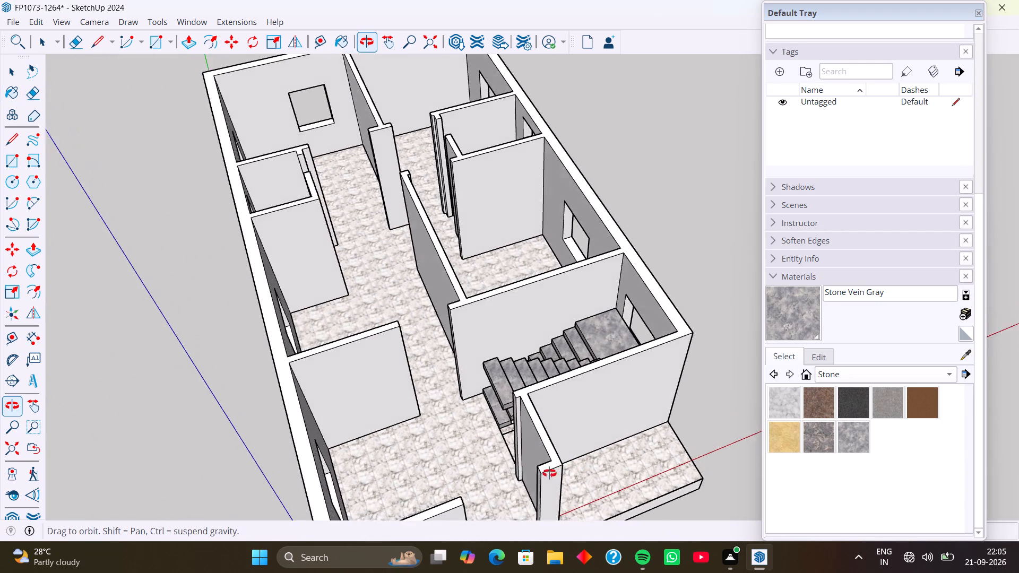
{"action": "middle_click_drag", "start_coordinate": [549, 473], "coordinate": [527, 482]}
{"action": "middle_click_drag", "start_coordinate": [551, 478], "coordinate": [545, 479]}
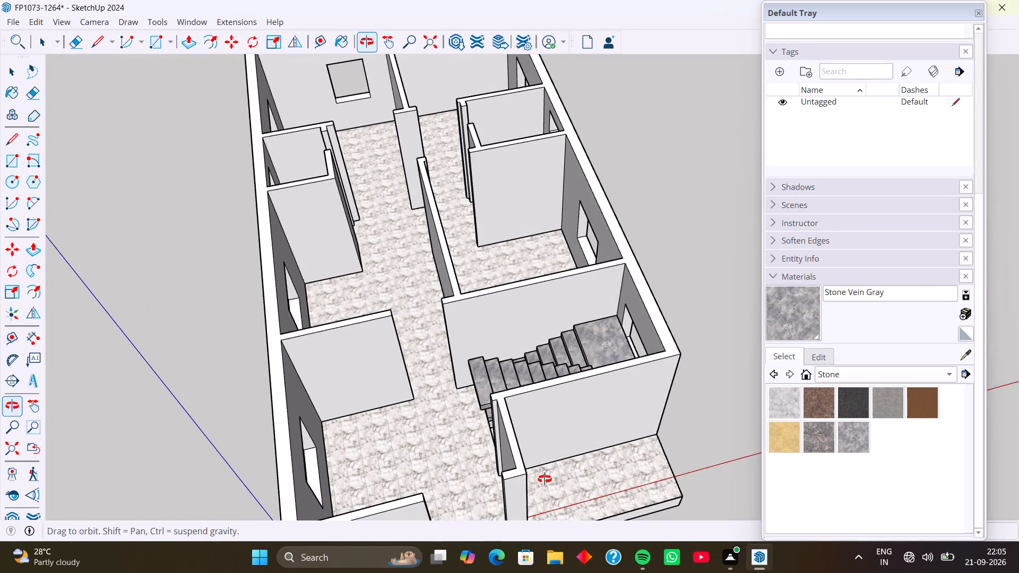
{"action": "middle_click_drag", "start_coordinate": [545, 479], "coordinate": [498, 489]}
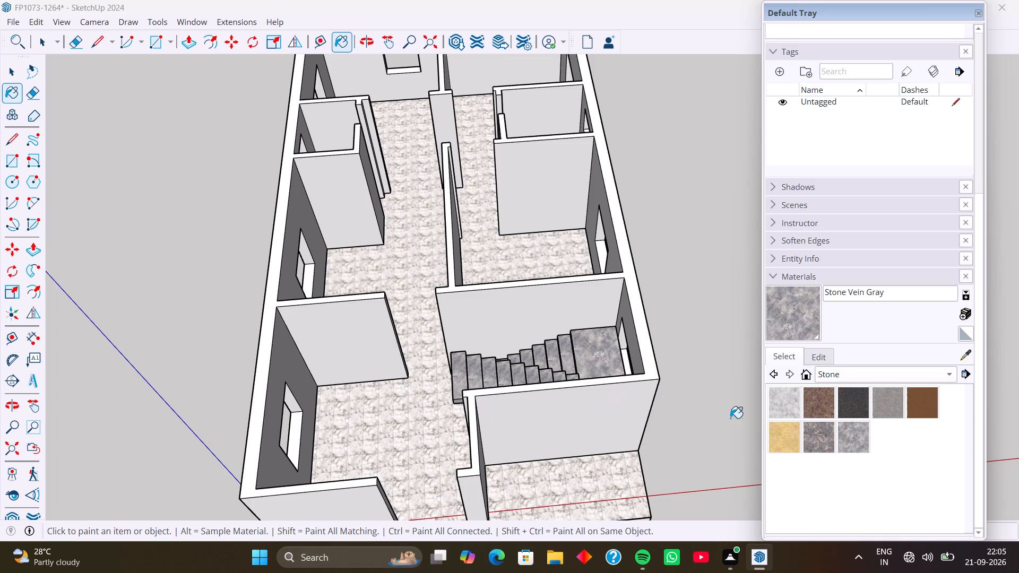
{"action": "scroll", "coordinate": [856, 440], "scroll_direction": "down", "scroll_amount": 3}
{"action": "key", "text": "space"}
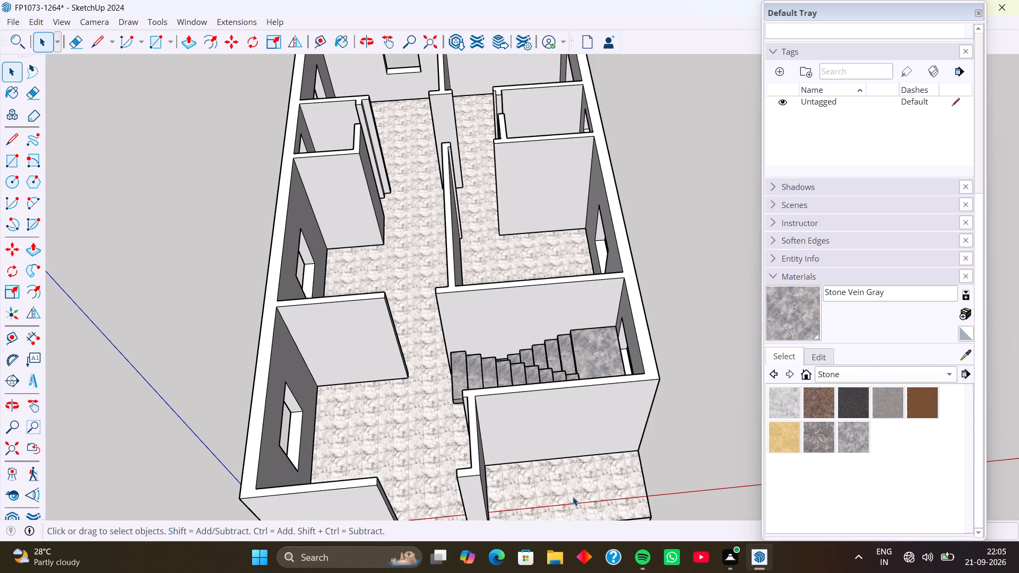
{"action": "scroll", "coordinate": [541, 432], "scroll_direction": "down", "scroll_amount": 3}
{"action": "middle_click_drag", "start_coordinate": [545, 448], "coordinate": [531, 349], "text": "shift"}
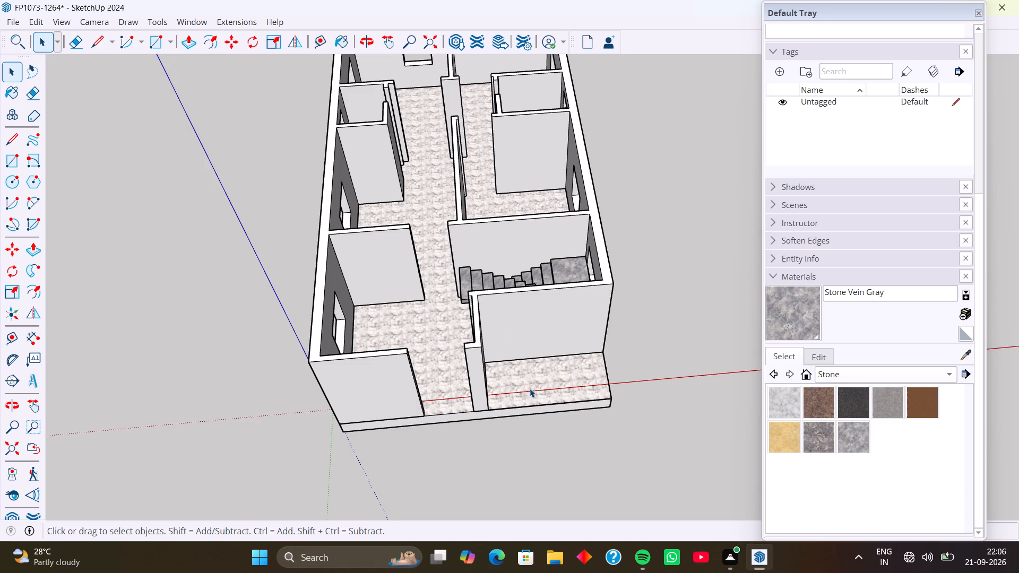
{"action": "middle_click_drag", "start_coordinate": [532, 390], "coordinate": [567, 462]}
{"action": "scroll", "coordinate": [531, 376], "scroll_direction": "down", "scroll_amount": 3}
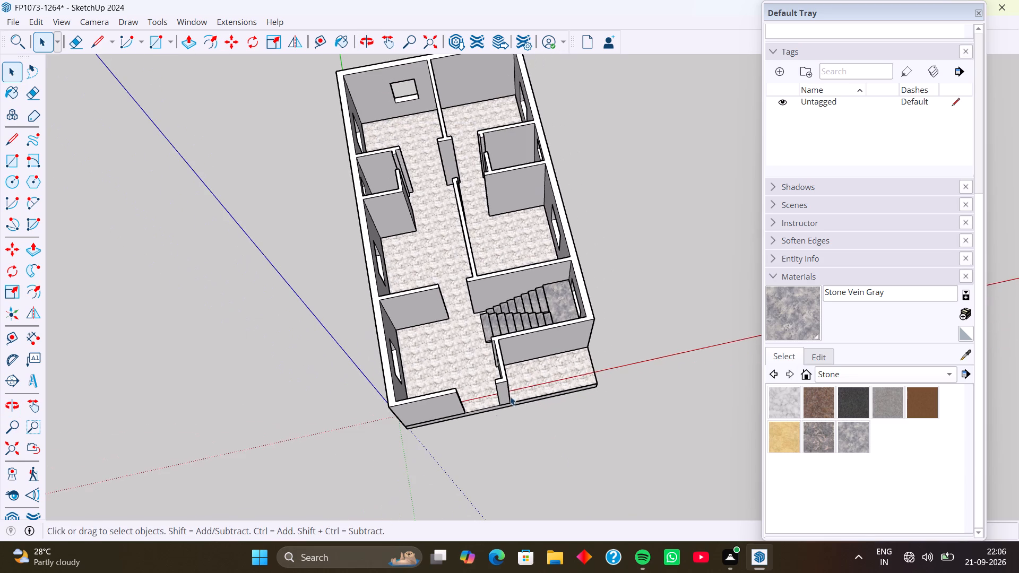
Inspect the house exterior, checking the long windowed wall, the base slab sides and the entrance front.
{"action": "middle_click_drag", "start_coordinate": [496, 414], "coordinate": [558, 291]}
{"action": "middle_click_drag", "start_coordinate": [467, 422], "coordinate": [558, 377]}
{"action": "middle_click_drag", "start_coordinate": [488, 412], "coordinate": [576, 370]}
{"action": "middle_click_drag", "start_coordinate": [502, 428], "coordinate": [568, 406]}
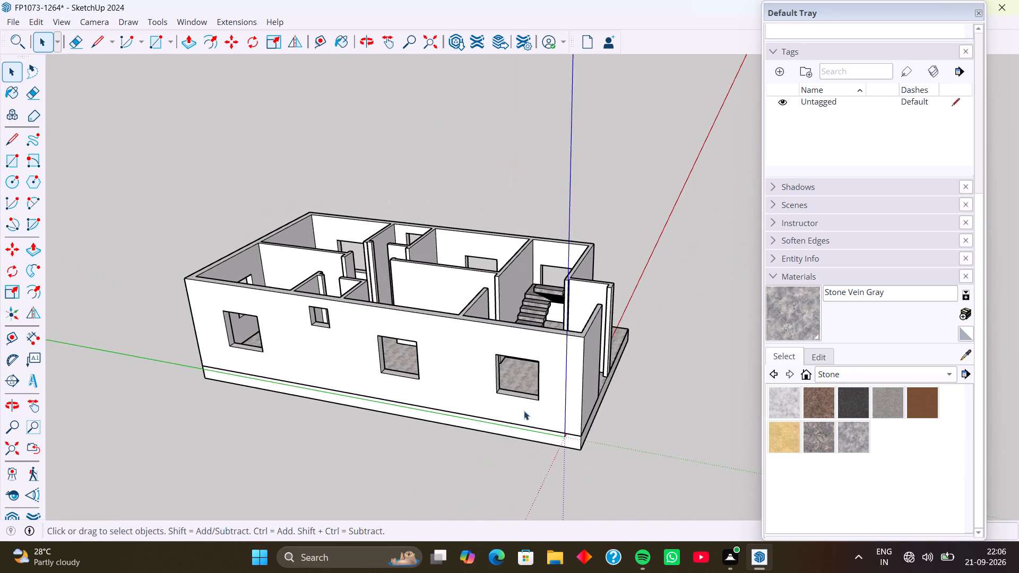
{"action": "middle_click_drag", "start_coordinate": [517, 408], "coordinate": [566, 393]}
{"action": "middle_click_drag", "start_coordinate": [511, 404], "coordinate": [571, 413]}
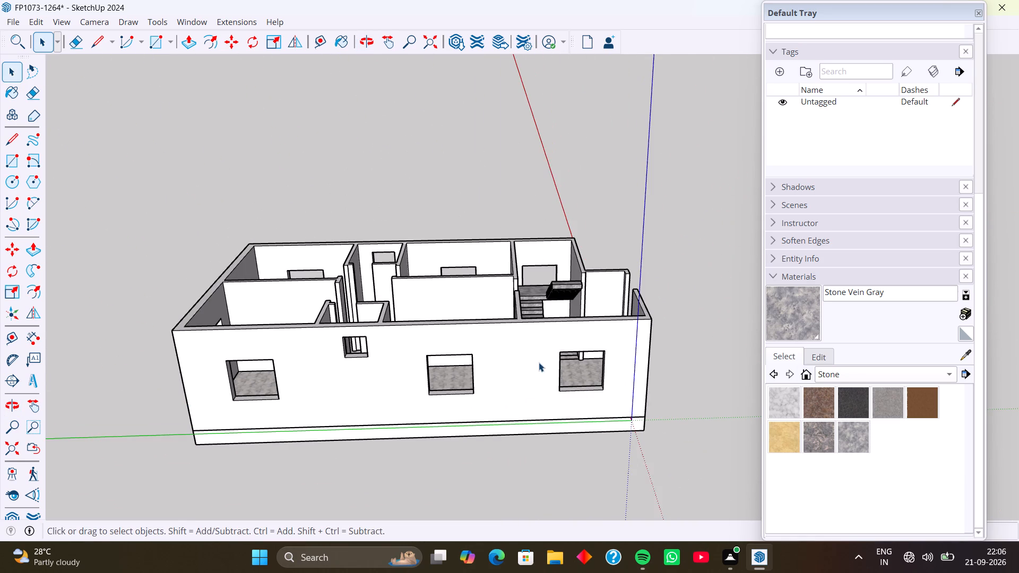
{"action": "scroll", "coordinate": [539, 363], "scroll_direction": "down", "scroll_amount": 2}
{"action": "middle_click_drag", "start_coordinate": [539, 370], "coordinate": [520, 402]}
{"action": "scroll", "coordinate": [426, 320], "scroll_direction": "up", "scroll_amount": 1}
{"action": "middle_click_drag", "start_coordinate": [585, 402], "coordinate": [375, 404]}
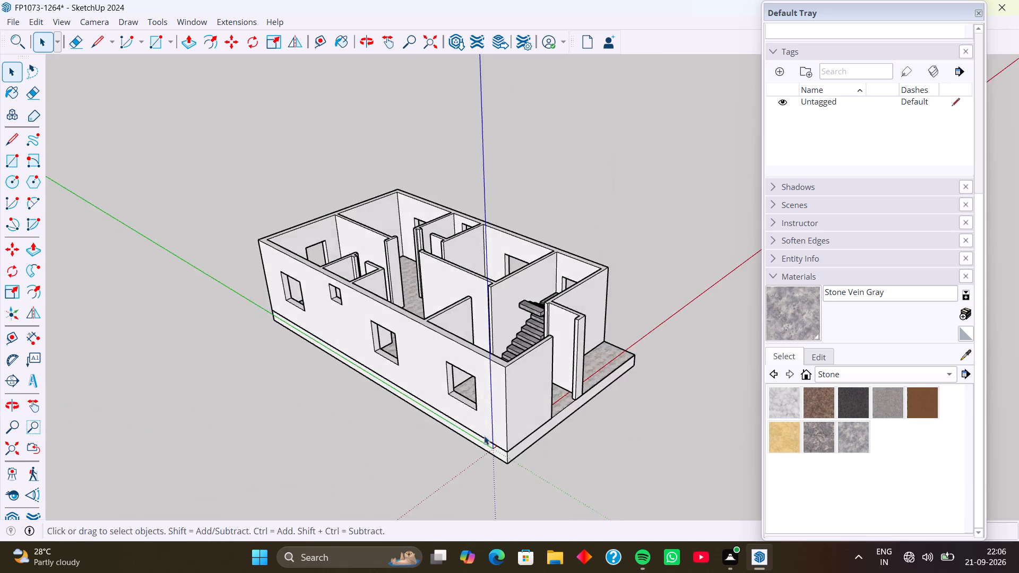
{"action": "middle_click_drag", "start_coordinate": [545, 436], "coordinate": [426, 445]}
{"action": "middle_click_drag", "start_coordinate": [525, 436], "coordinate": [477, 437]}
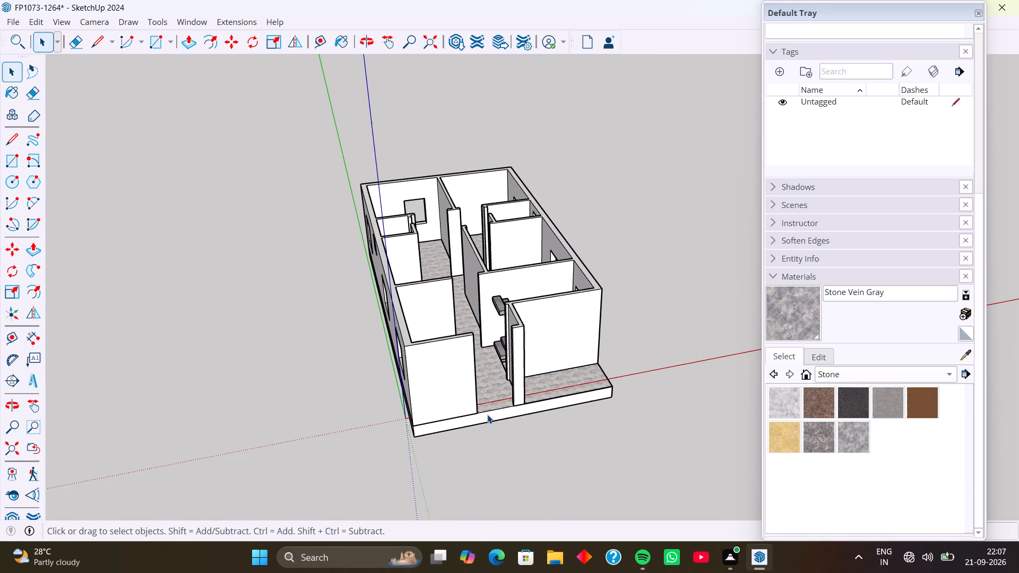
{"action": "scroll", "coordinate": [487, 414], "scroll_direction": "up", "scroll_amount": 4}
{"action": "middle_click_drag", "start_coordinate": [486, 414], "coordinate": [452, 417]}
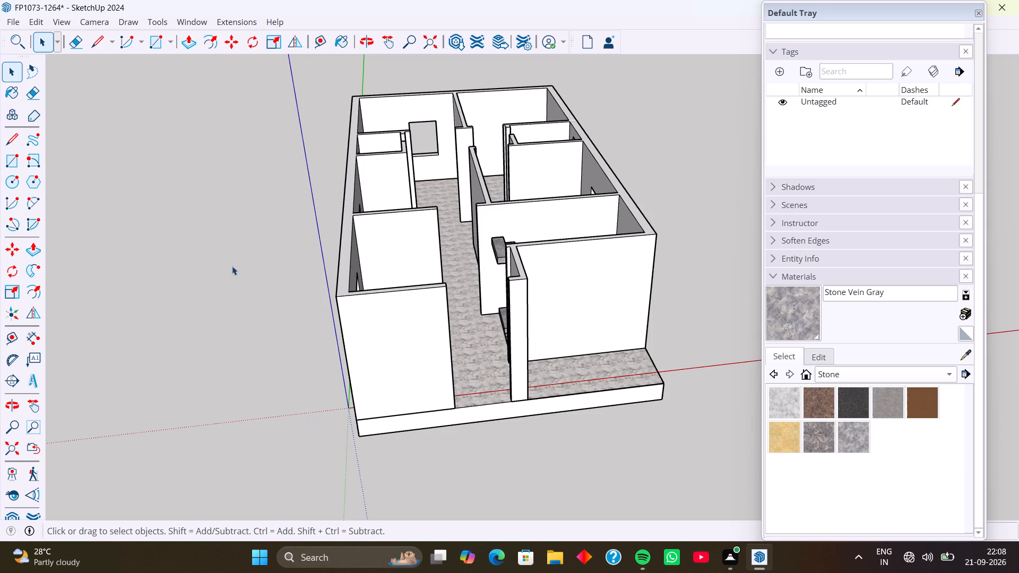
Draw a horizontal 5' by 10 rectangle projecting outward from the base slab's top edge in front of the entrance opening.
{"action": "left_click", "coordinate": [157, 41]}
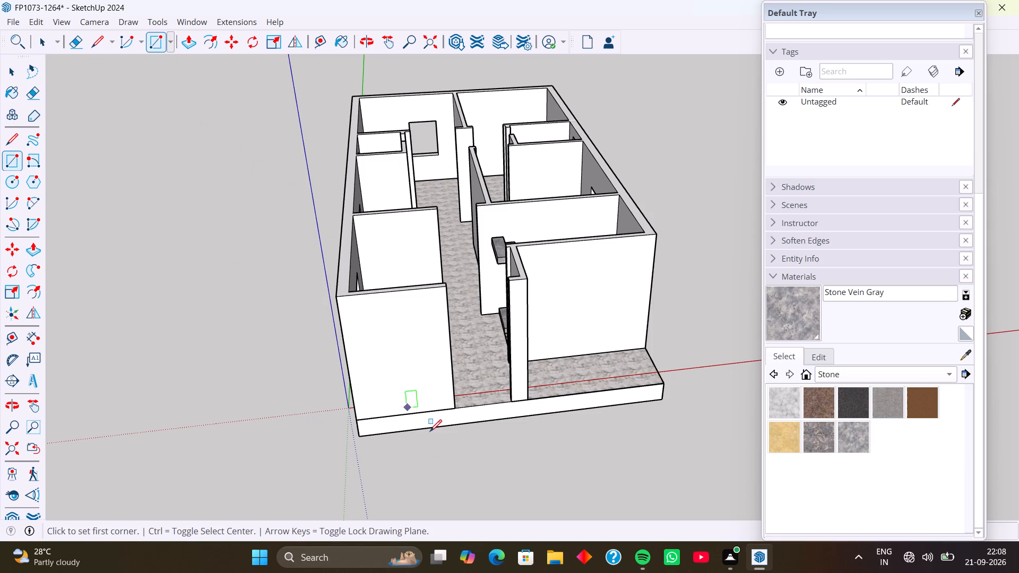
{"action": "scroll", "coordinate": [448, 427], "scroll_direction": "up", "scroll_amount": 7}
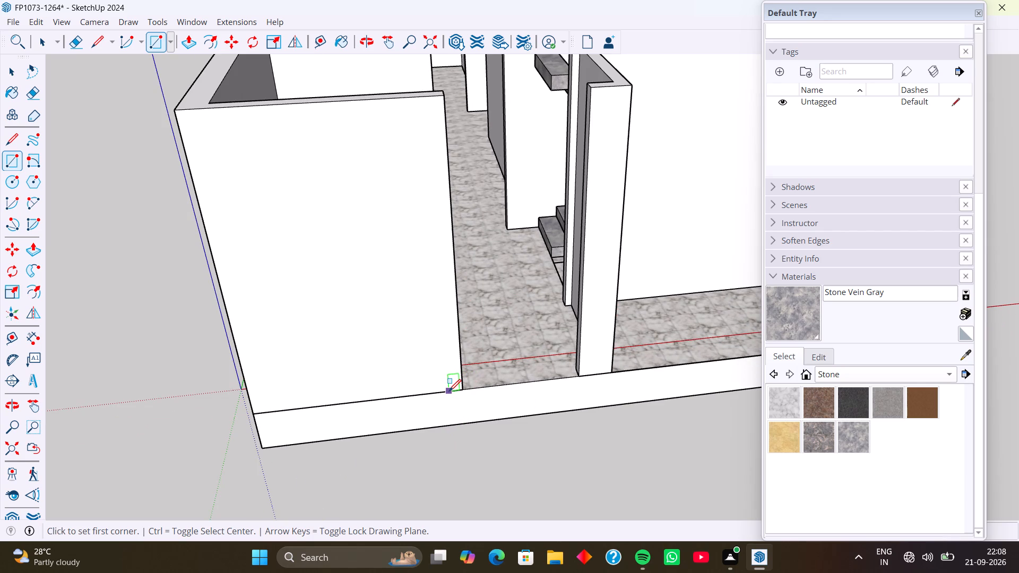
{"action": "left_click", "coordinate": [449, 391]}
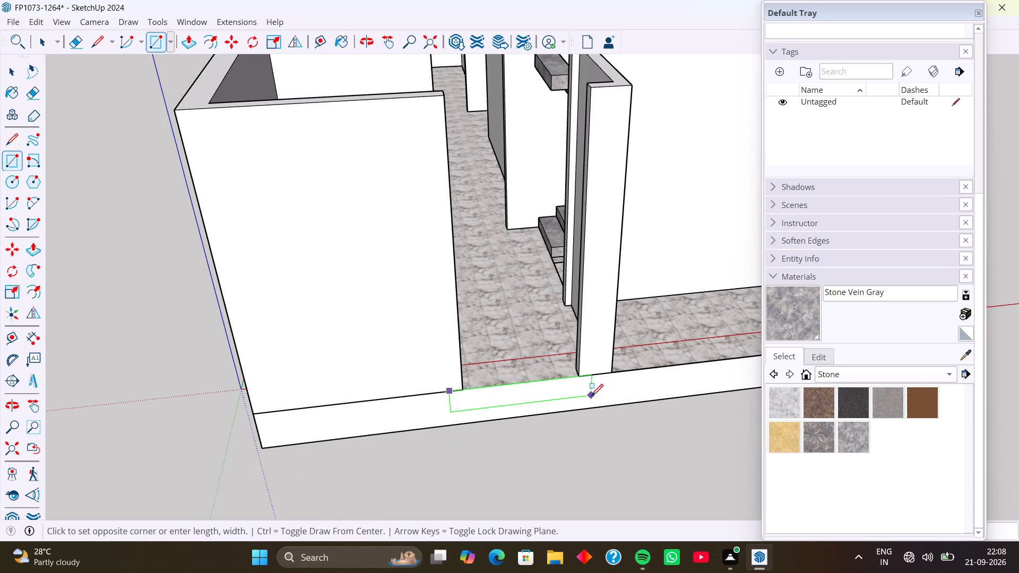
{"action": "scroll", "coordinate": [591, 396], "scroll_direction": "up", "scroll_amount": 4}
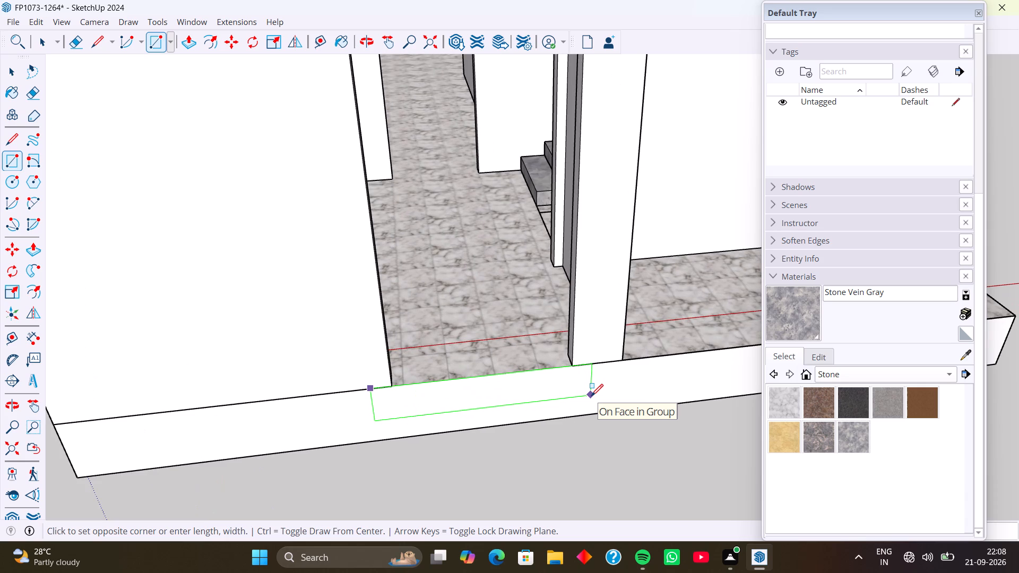
{"action": "key", "text": "Right"}
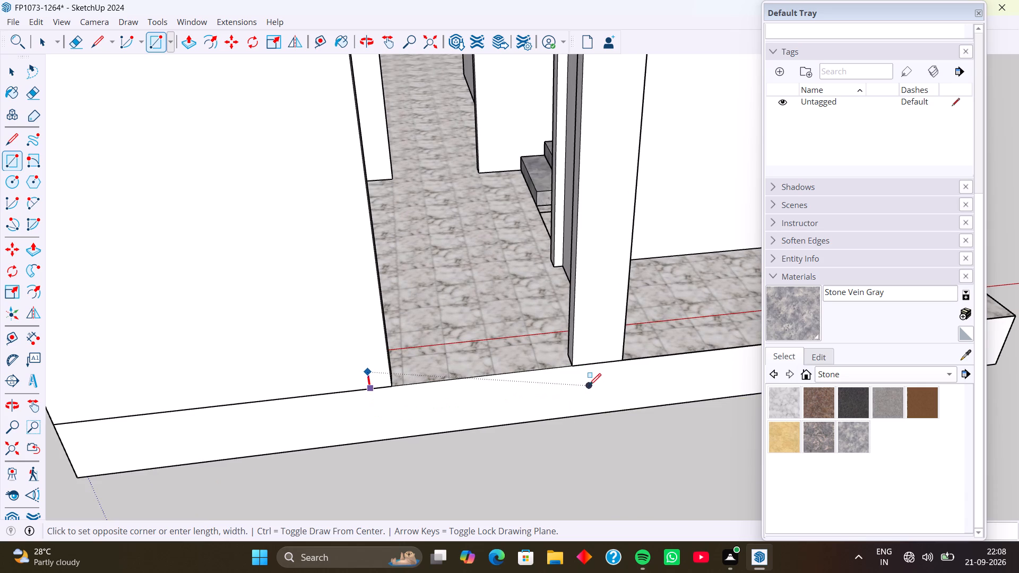
{"action": "key", "text": "Left"}
{"action": "key", "text": "Down"}
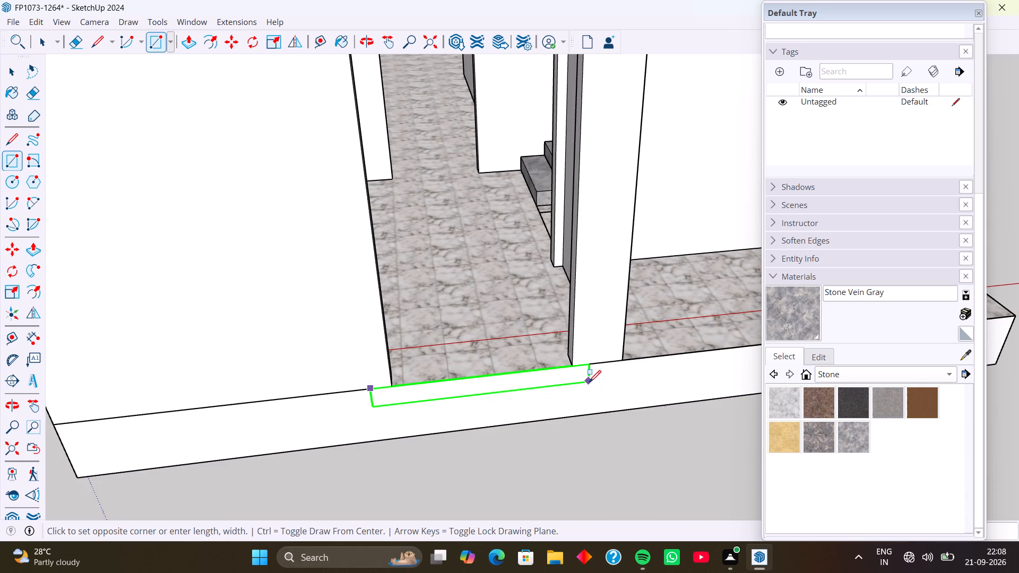
{"action": "key", "text": "Up"}
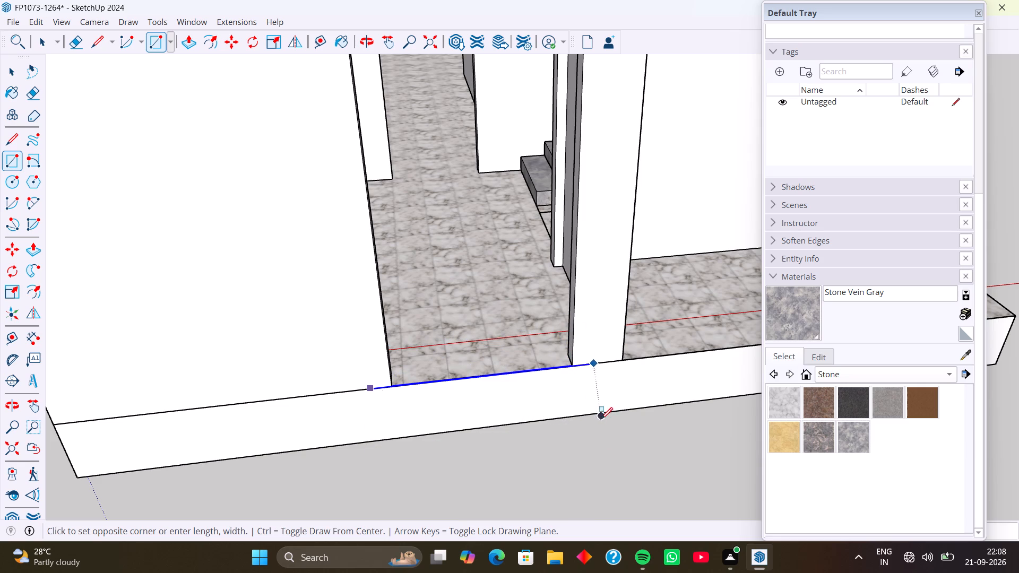
{"action": "scroll", "coordinate": [604, 422], "scroll_direction": "down", "scroll_amount": 1}
{"action": "scroll", "coordinate": [609, 420], "scroll_direction": "up", "scroll_amount": 1}
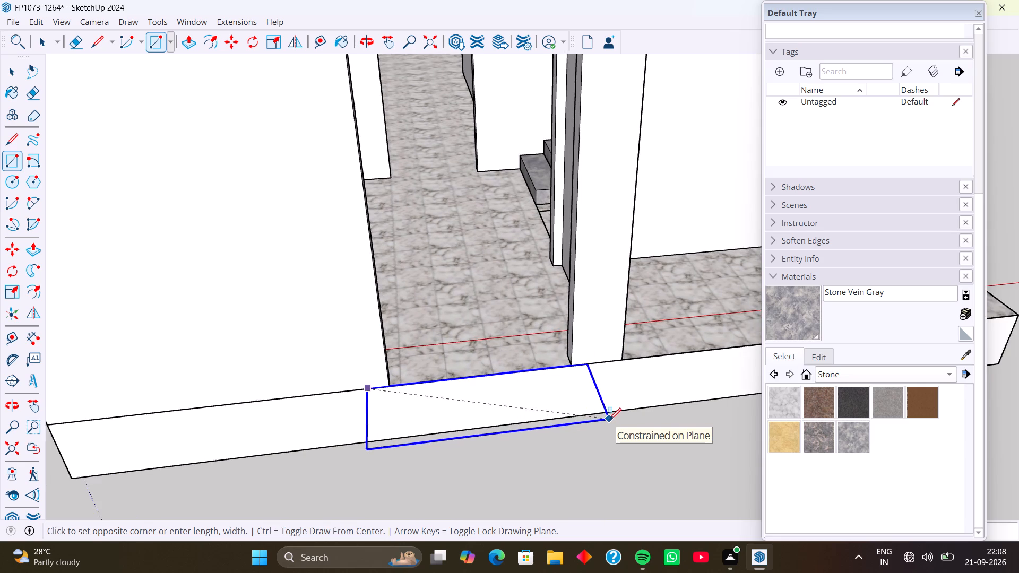
{"action": "scroll", "coordinate": [609, 420], "scroll_direction": "up", "scroll_amount": 4}
{"action": "scroll", "coordinate": [608, 407], "scroll_direction": "down", "scroll_amount": 1}
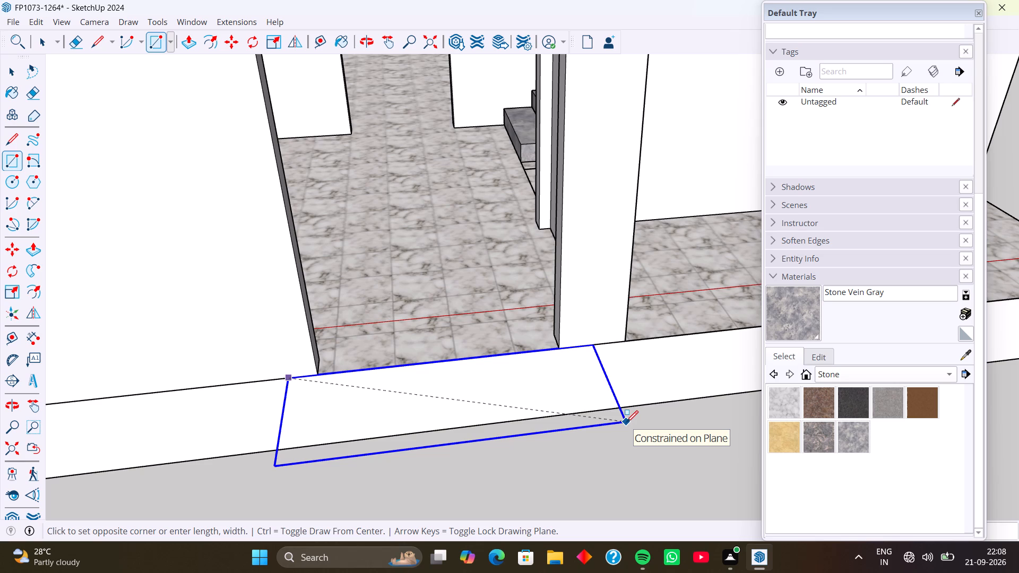
{"action": "type", "text": "5'"}
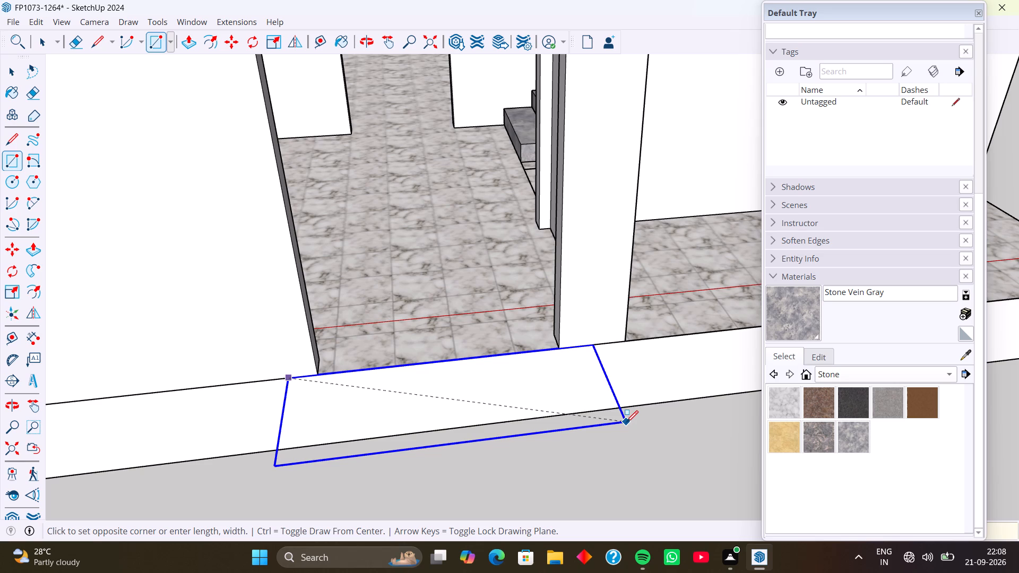
{"action": "key", "text": "comma"}
{"action": "type", "text": "10"}
{"action": "key", "text": "Return"}
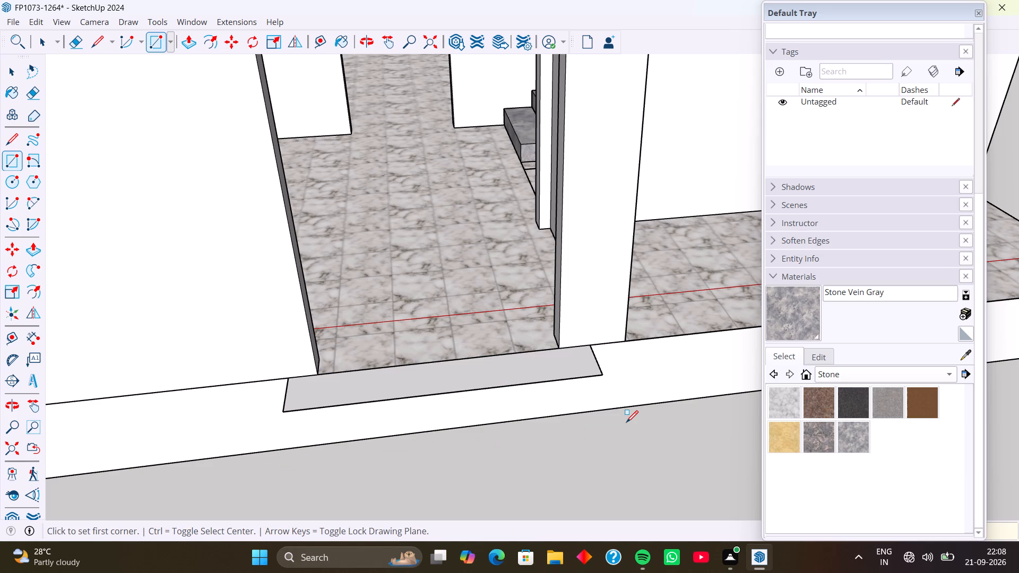
Push/Pull the rectangle at the entrance by 7 to form a step block.
{"action": "key", "text": "p"}
{"action": "middle_click_drag", "start_coordinate": [562, 422], "coordinate": [562, 428]}
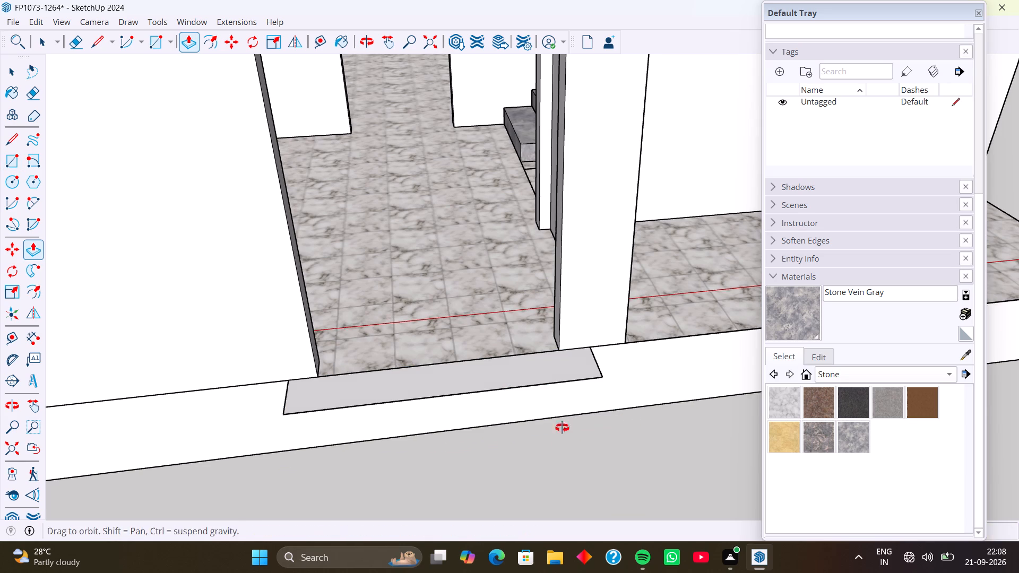
{"action": "middle_click_drag", "start_coordinate": [562, 428], "coordinate": [562, 505]}
{"action": "scroll", "coordinate": [556, 488], "scroll_direction": "up", "scroll_amount": 3}
{"action": "left_click", "coordinate": [547, 464]}
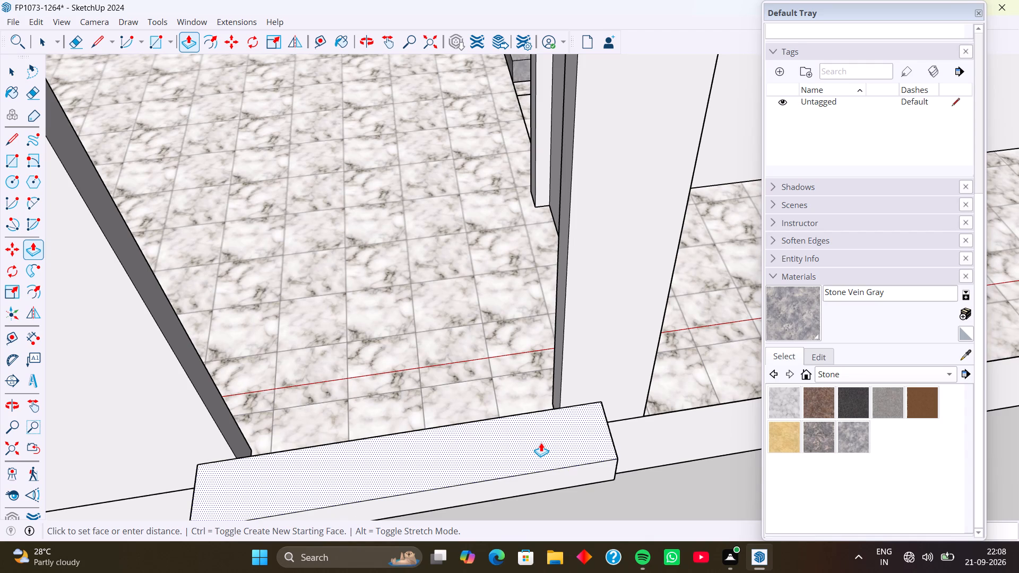
{"action": "key", "text": "7"}
{"action": "key", "text": "Return"}
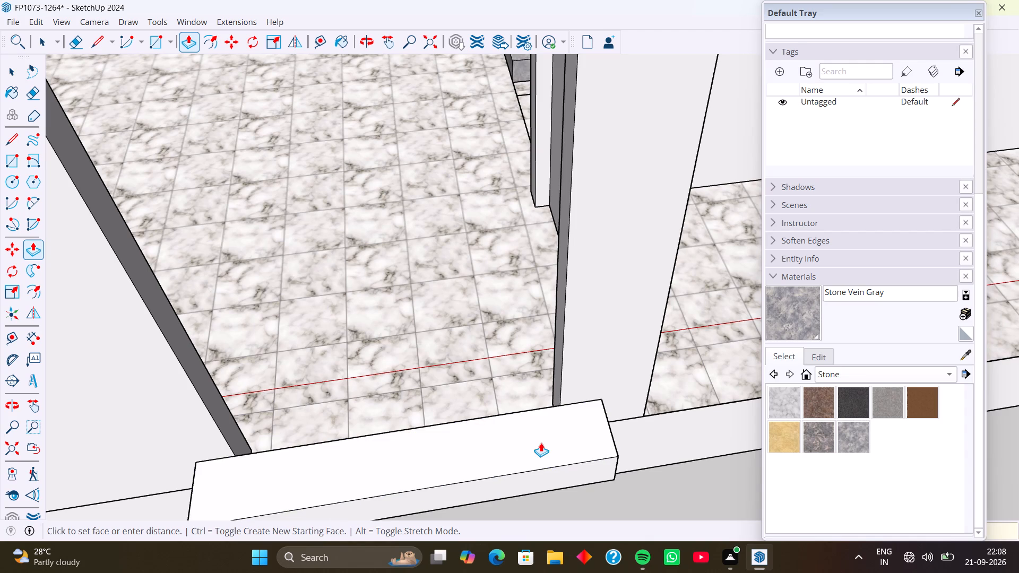
Select the whole entrance step block and make it a group.
{"action": "key", "text": "space"}
{"action": "triple_click", "coordinate": [538, 446]}
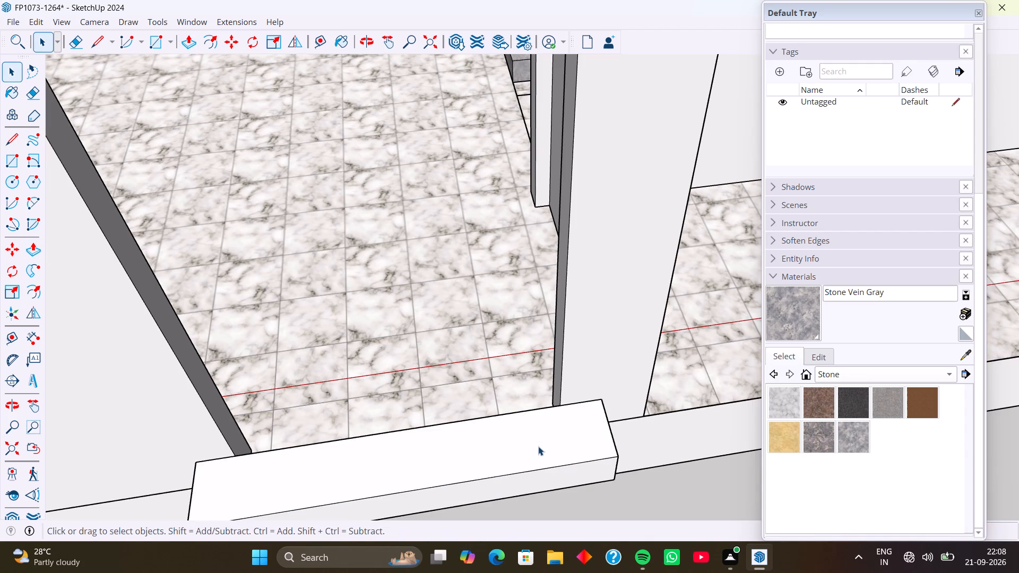
{"action": "triple_click", "coordinate": [538, 445]}
{"action": "left_click", "coordinate": [538, 445]}
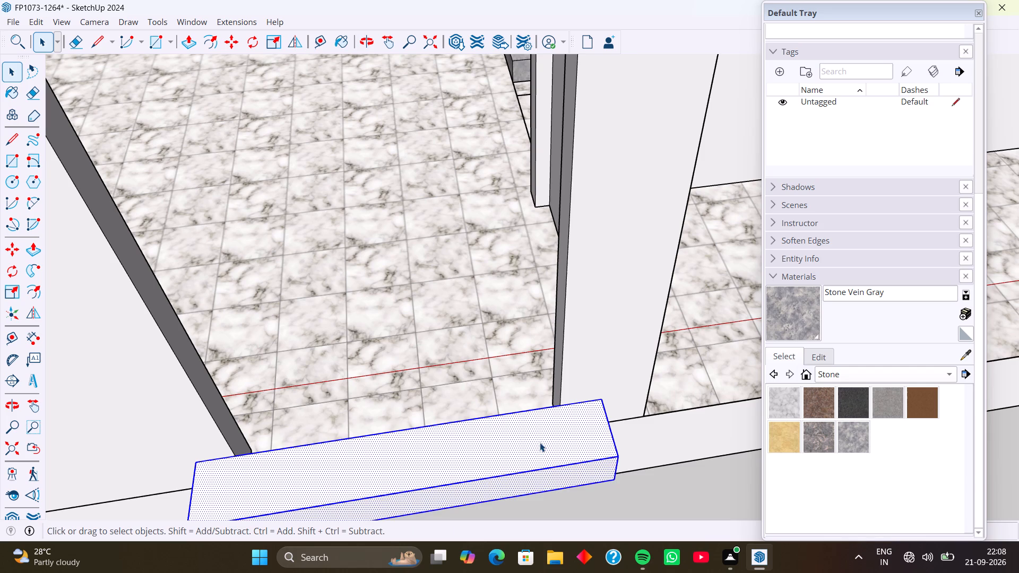
{"action": "right_click", "coordinate": [540, 437]}
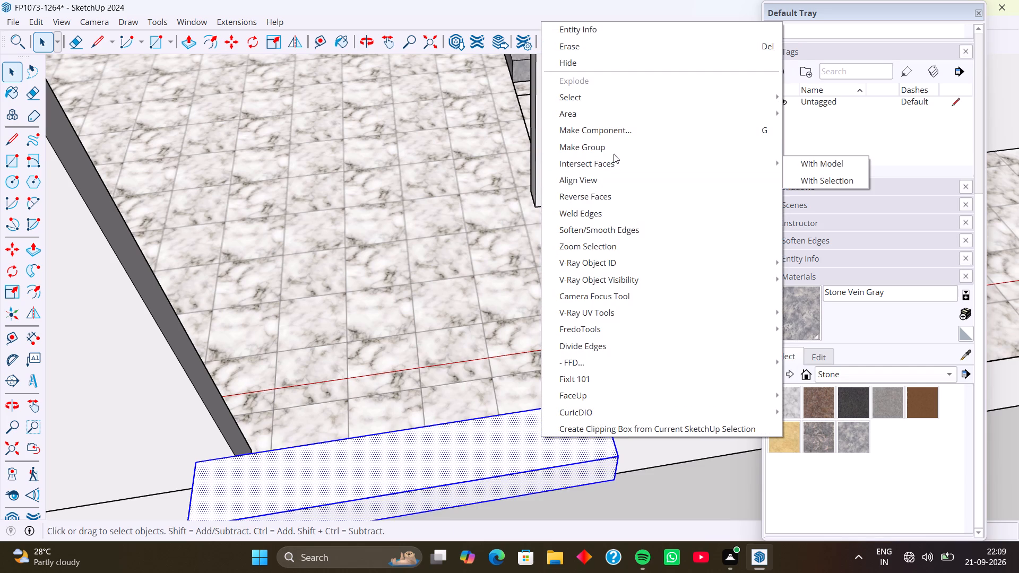
{"action": "left_click", "coordinate": [613, 152]}
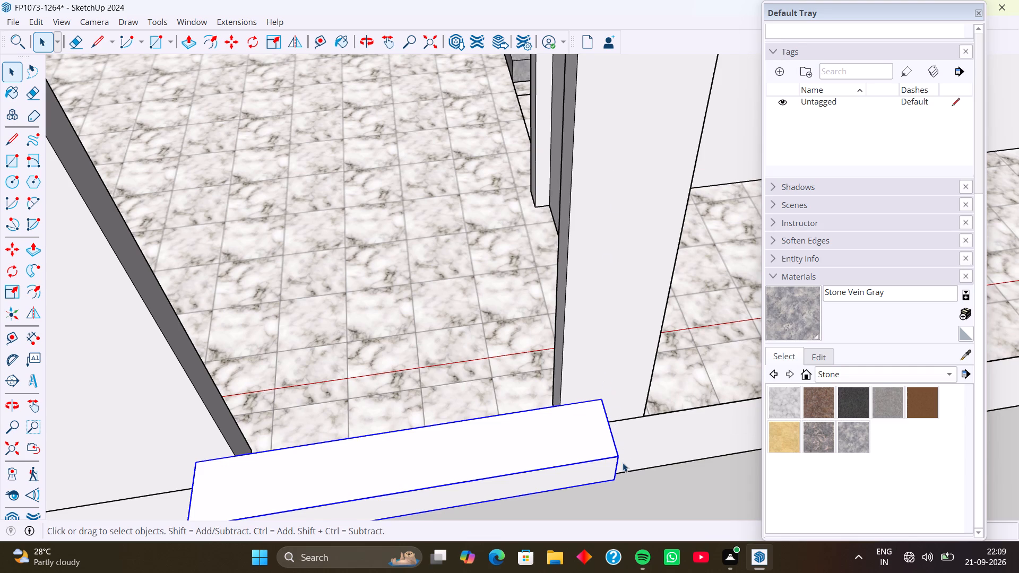
Move the step block vertically down so its top is level with the base slab's top edge.
{"action": "middle_click_drag", "start_coordinate": [622, 467], "coordinate": [557, 299], "text": "shift"}
{"action": "middle_click_drag", "start_coordinate": [588, 344], "coordinate": [486, 350]}
{"action": "middle_click_drag", "start_coordinate": [528, 338], "coordinate": [439, 348]}
{"action": "scroll", "coordinate": [499, 302], "scroll_direction": "up", "scroll_amount": 2}
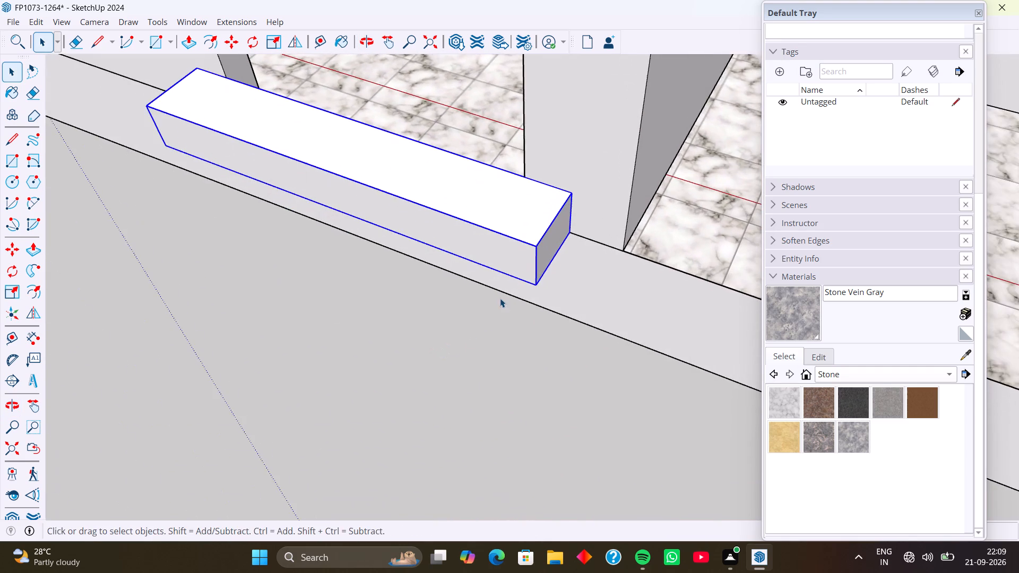
{"action": "middle_click_drag", "start_coordinate": [533, 305], "coordinate": [437, 320]}
{"action": "middle_click_drag", "start_coordinate": [560, 306], "coordinate": [496, 307]}
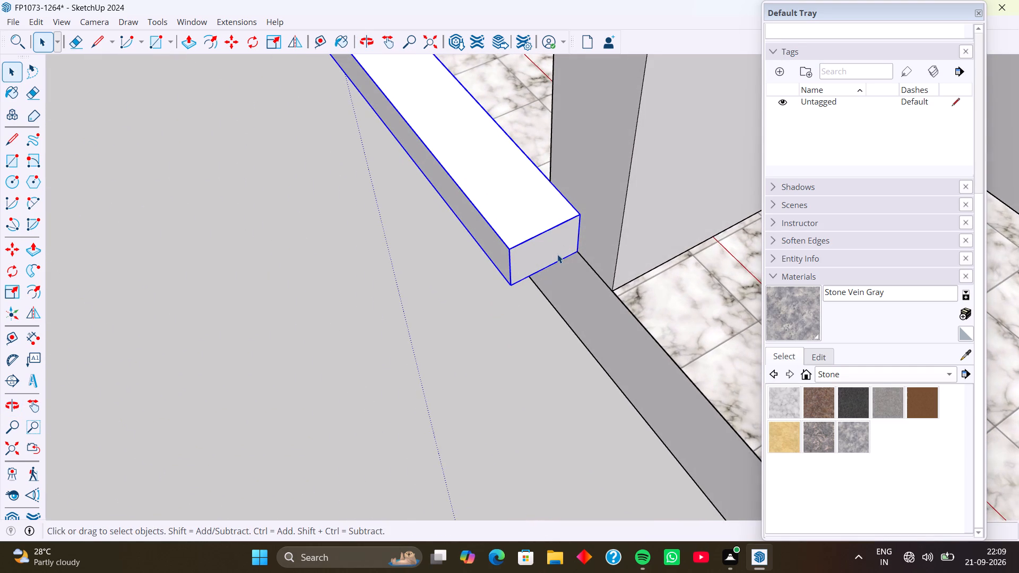
{"action": "key", "text": "m"}
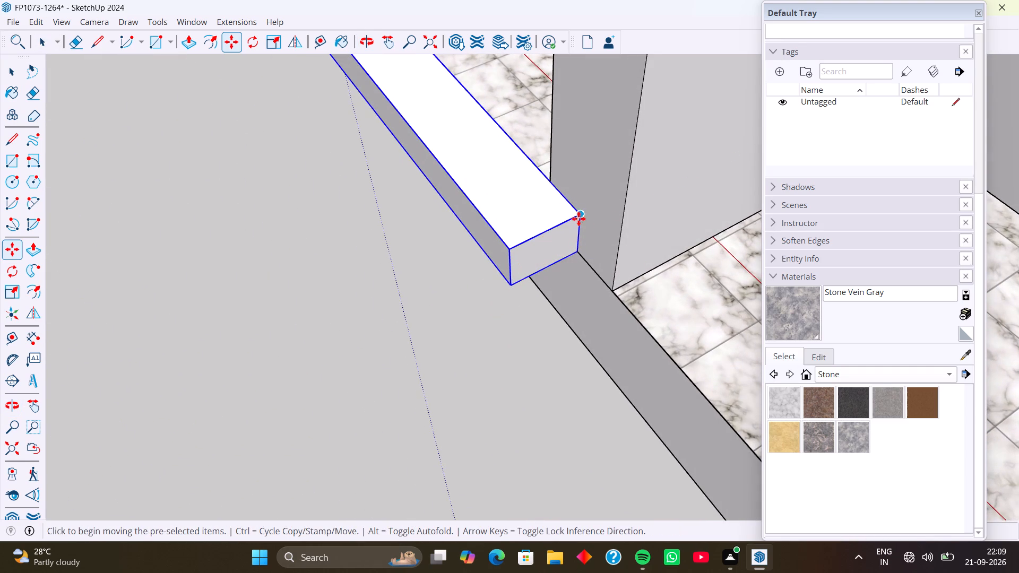
{"action": "left_click", "coordinate": [581, 213]}
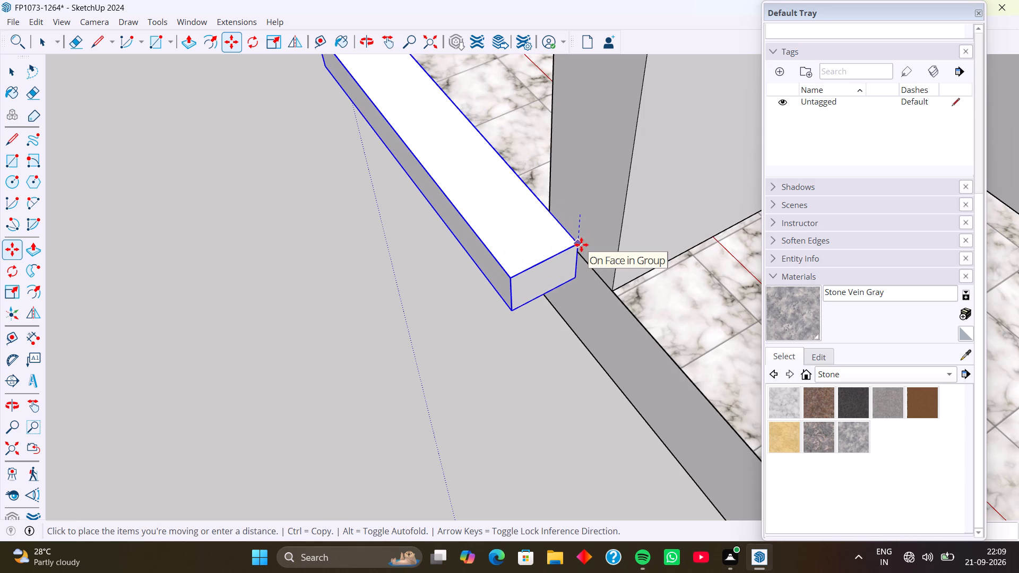
{"action": "key", "text": "Up"}
{"action": "left_click", "coordinate": [579, 251]}
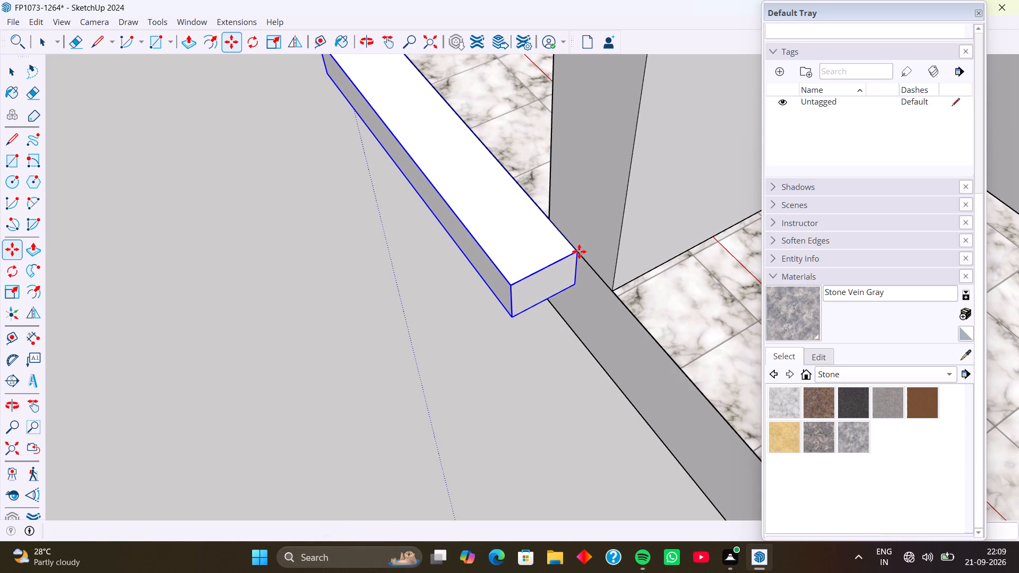
Copy the step block outward and down twice, corner to corner, to form three descending entrance steps.
{"action": "scroll", "coordinate": [525, 237], "scroll_direction": "down", "scroll_amount": 3}
{"action": "middle_click_drag", "start_coordinate": [488, 298], "coordinate": [493, 264]}
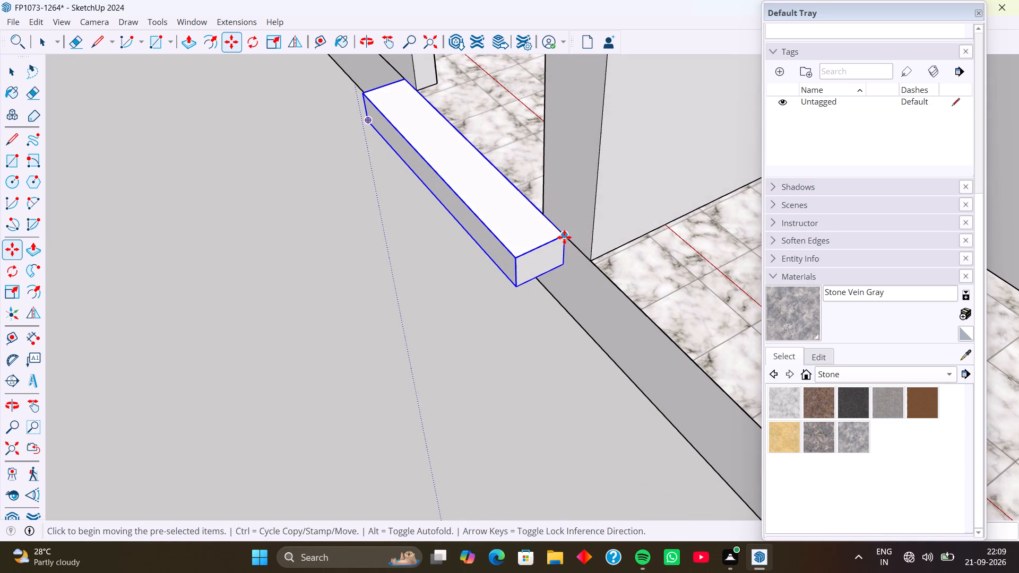
{"action": "left_click", "coordinate": [564, 235]}
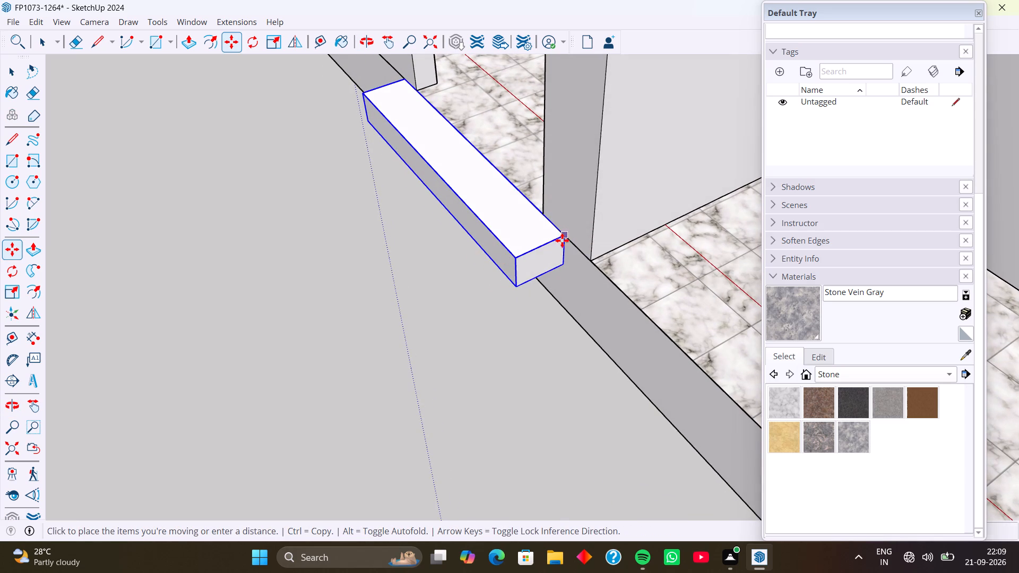
{"action": "left_click", "coordinate": [516, 285]}
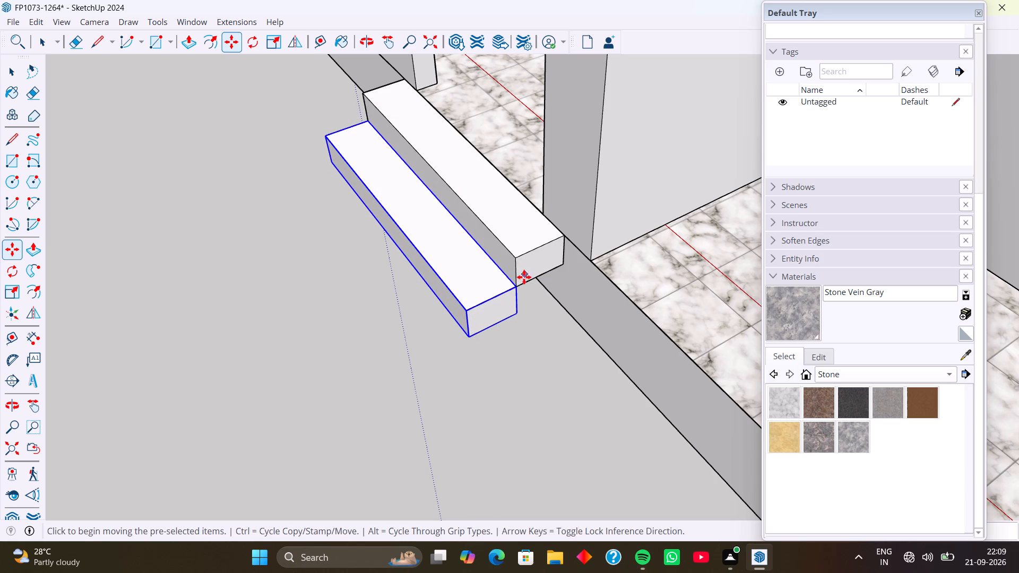
{"action": "left_click", "coordinate": [516, 286]}
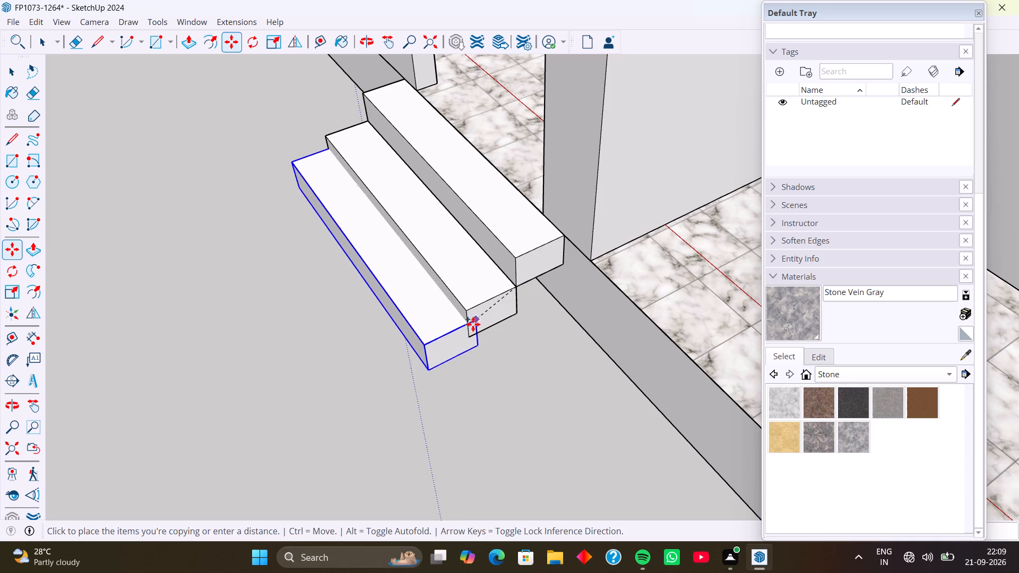
{"action": "left_click", "coordinate": [468, 333]}
Paint all three entrance steps with Stone Vein Gray and clear the selection.
{"action": "scroll", "coordinate": [394, 303], "scroll_direction": "down", "scroll_amount": 3}
{"action": "middle_click_drag", "start_coordinate": [384, 329], "coordinate": [580, 285]}
{"action": "scroll", "coordinate": [498, 282], "scroll_direction": "down", "scroll_amount": 4}
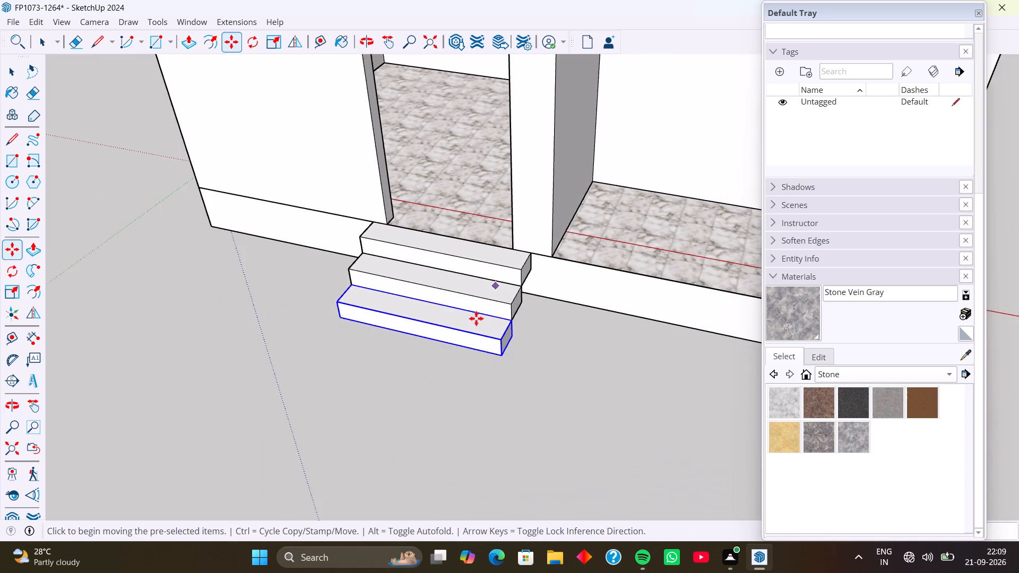
{"action": "middle_click_drag", "start_coordinate": [465, 327], "coordinate": [550, 333]}
{"action": "scroll", "coordinate": [522, 331], "scroll_direction": "down", "scroll_amount": 4}
{"action": "middle_click_drag", "start_coordinate": [514, 345], "coordinate": [527, 378]}
{"action": "scroll", "coordinate": [522, 351], "scroll_direction": "down", "scroll_amount": 4}
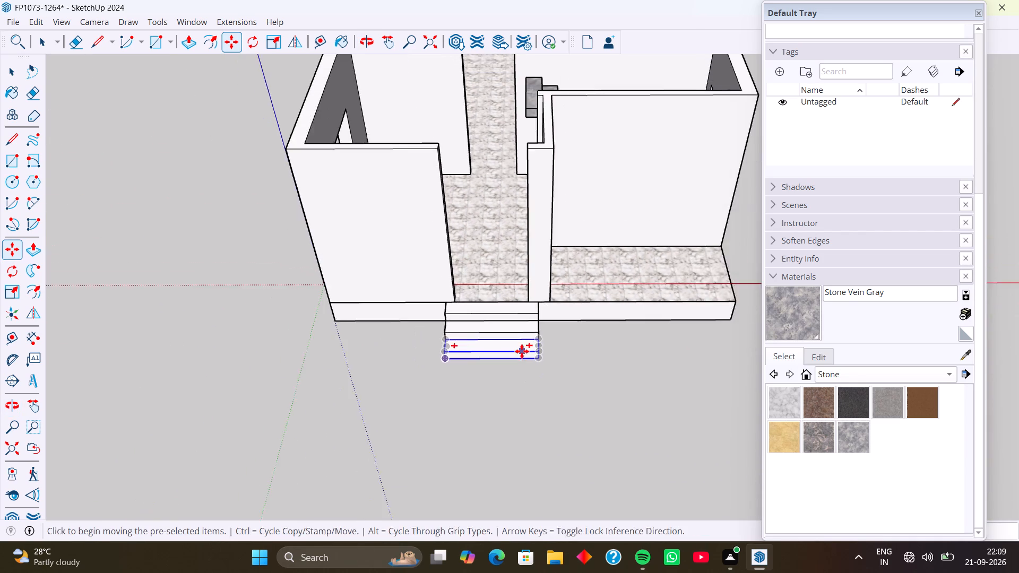
{"action": "middle_click_drag", "start_coordinate": [519, 351], "coordinate": [523, 394]}
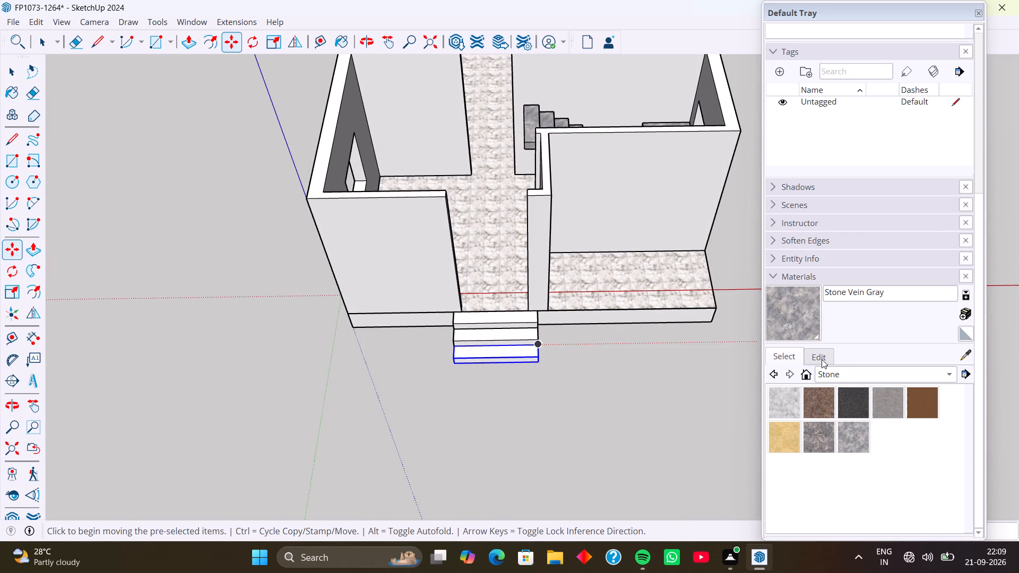
{"action": "left_click", "coordinate": [853, 436]}
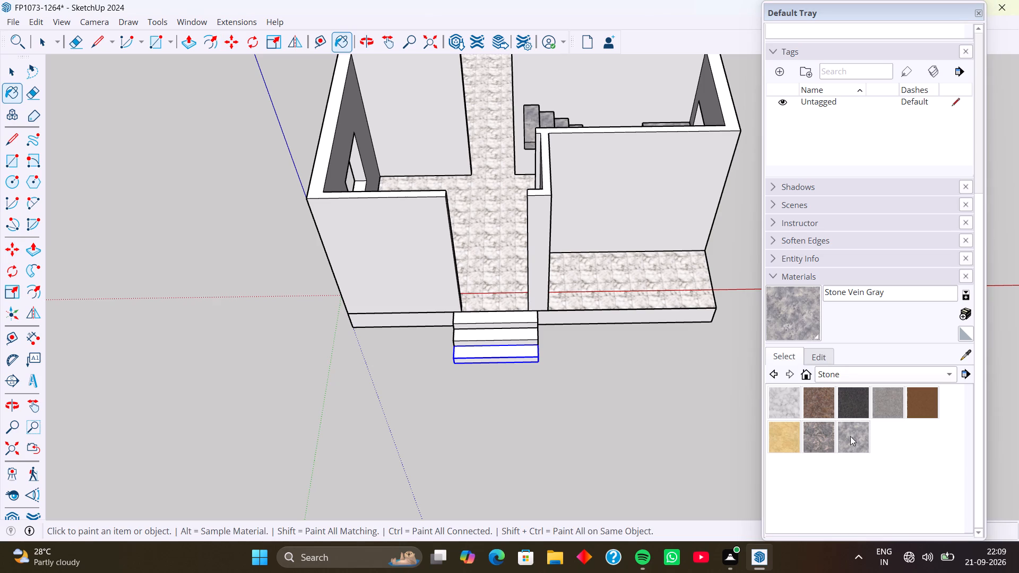
{"action": "left_click", "coordinate": [518, 352]}
{"action": "left_click", "coordinate": [521, 341]}
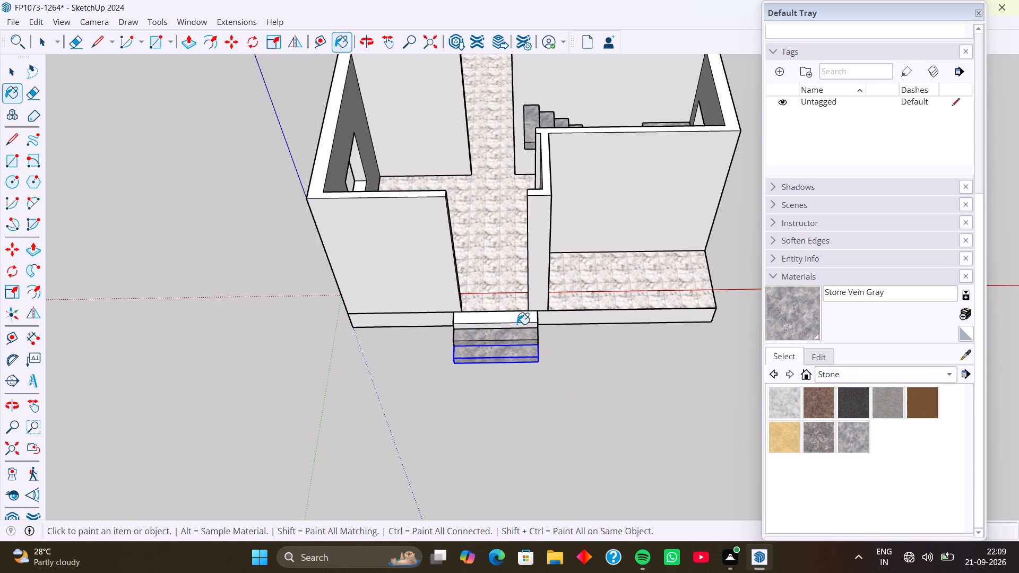
{"action": "left_click", "coordinate": [517, 324]}
{"action": "middle_click_drag", "start_coordinate": [524, 353], "coordinate": [527, 307]}
{"action": "middle_click_drag", "start_coordinate": [543, 359], "coordinate": [538, 359]}
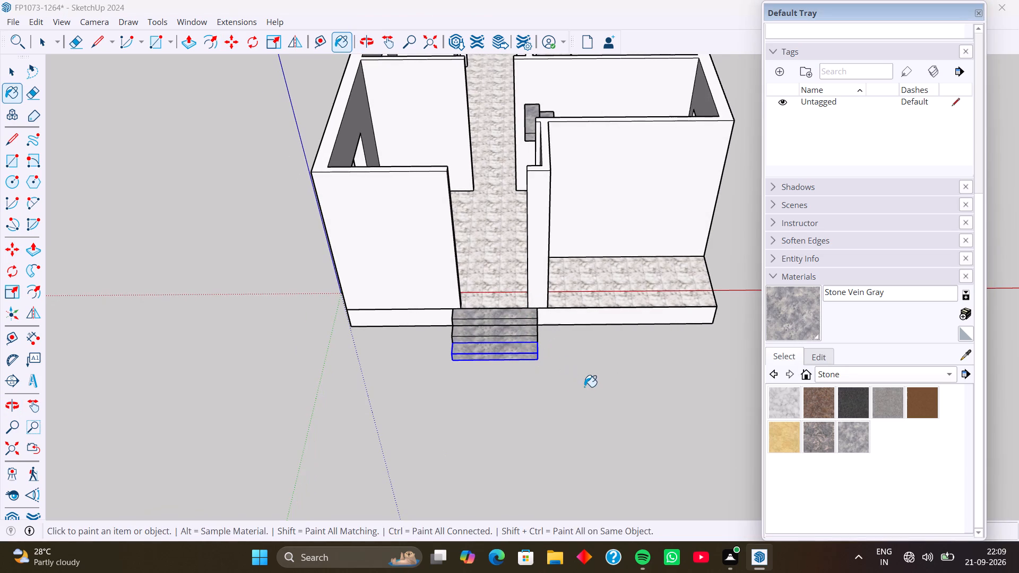
{"action": "key", "text": "space"}
{"action": "left_click", "coordinate": [584, 387]}
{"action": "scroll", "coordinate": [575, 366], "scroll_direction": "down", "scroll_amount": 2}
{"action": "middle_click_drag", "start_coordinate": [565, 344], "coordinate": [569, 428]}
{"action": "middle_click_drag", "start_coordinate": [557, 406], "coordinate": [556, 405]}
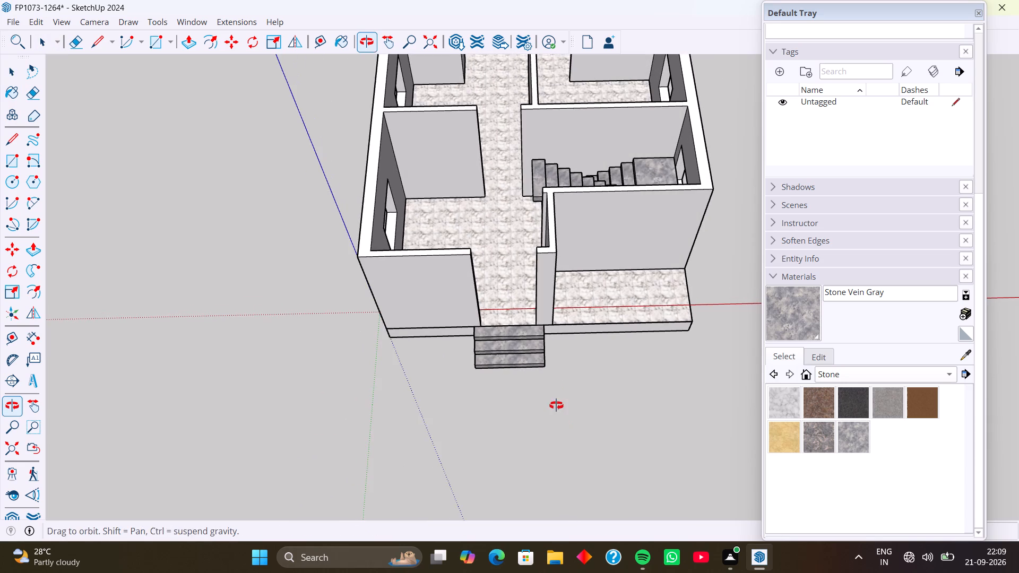
Examine the entrance steps, base slab and front of the house from above, from the front and from below.
{"action": "middle_click_drag", "start_coordinate": [556, 405], "coordinate": [554, 355]}
{"action": "scroll", "coordinate": [559, 392], "scroll_direction": "up", "scroll_amount": 3}
{"action": "middle_click_drag", "start_coordinate": [538, 374], "coordinate": [528, 282]}
{"action": "middle_click_drag", "start_coordinate": [580, 431], "coordinate": [577, 305]}
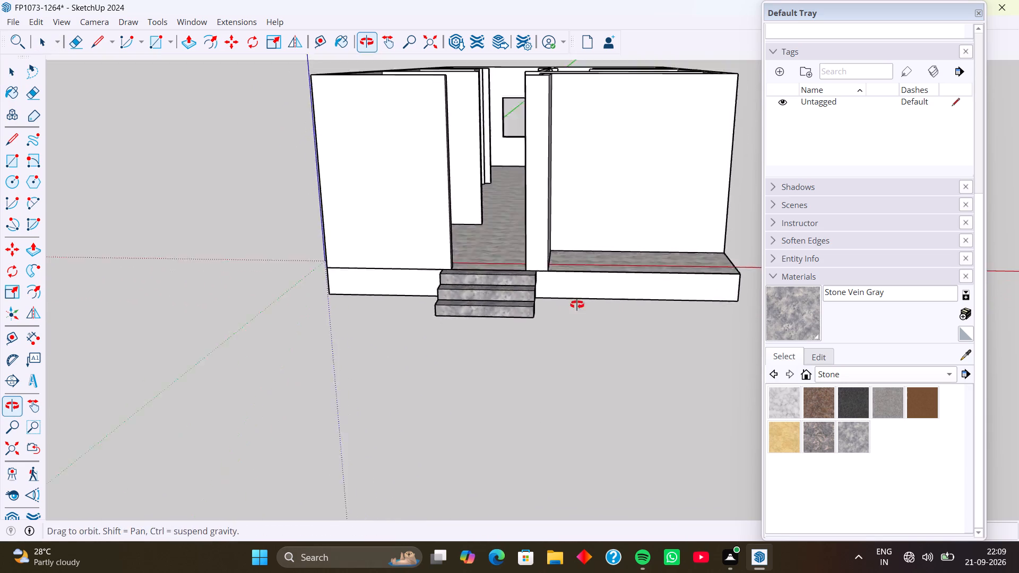
{"action": "middle_click_drag", "start_coordinate": [577, 305], "coordinate": [584, 289]}
{"action": "middle_click_drag", "start_coordinate": [572, 370], "coordinate": [592, 218]}
{"action": "middle_click_drag", "start_coordinate": [568, 270], "coordinate": [603, 145]}
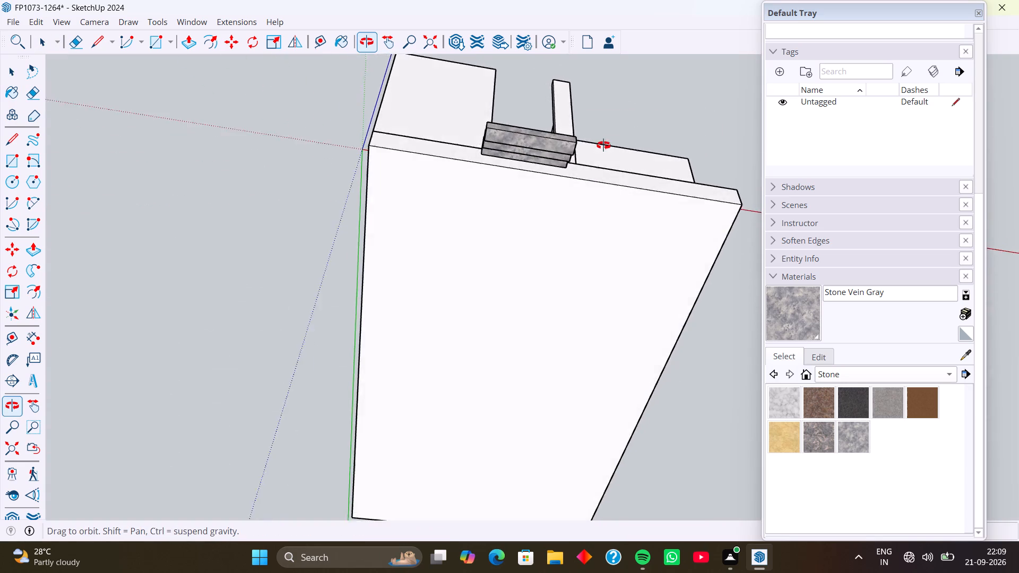
{"action": "middle_click_drag", "start_coordinate": [603, 145], "coordinate": [576, 363]}
{"action": "scroll", "coordinate": [573, 326], "scroll_direction": "down", "scroll_amount": 1}
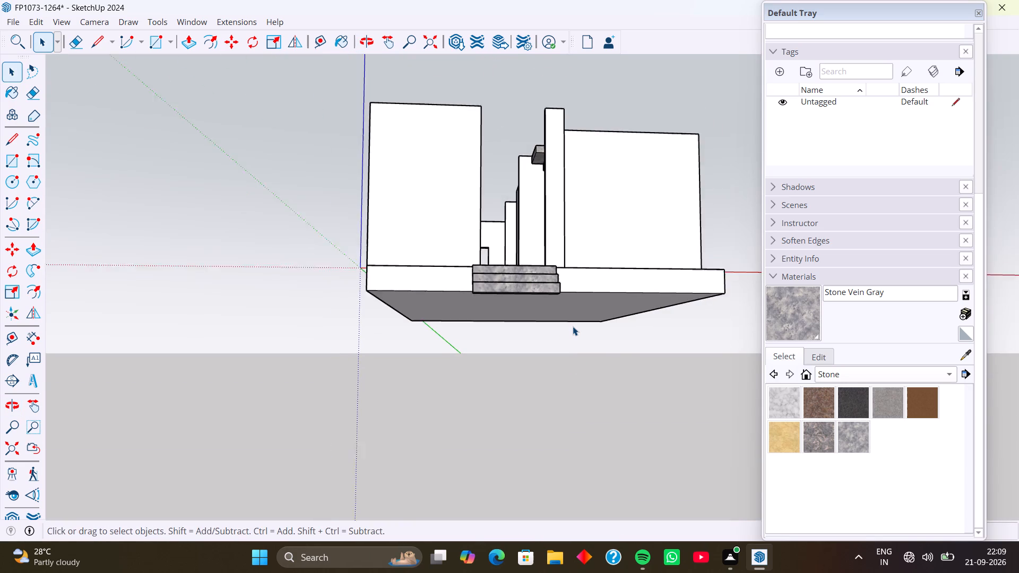
{"action": "scroll", "coordinate": [573, 326], "scroll_direction": "down", "scroll_amount": 1}
{"action": "middle_click_drag", "start_coordinate": [571, 324], "coordinate": [566, 404]}
{"action": "middle_click_drag", "start_coordinate": [556, 380], "coordinate": [565, 450]}
{"action": "middle_click_drag", "start_coordinate": [557, 401], "coordinate": [556, 473]}
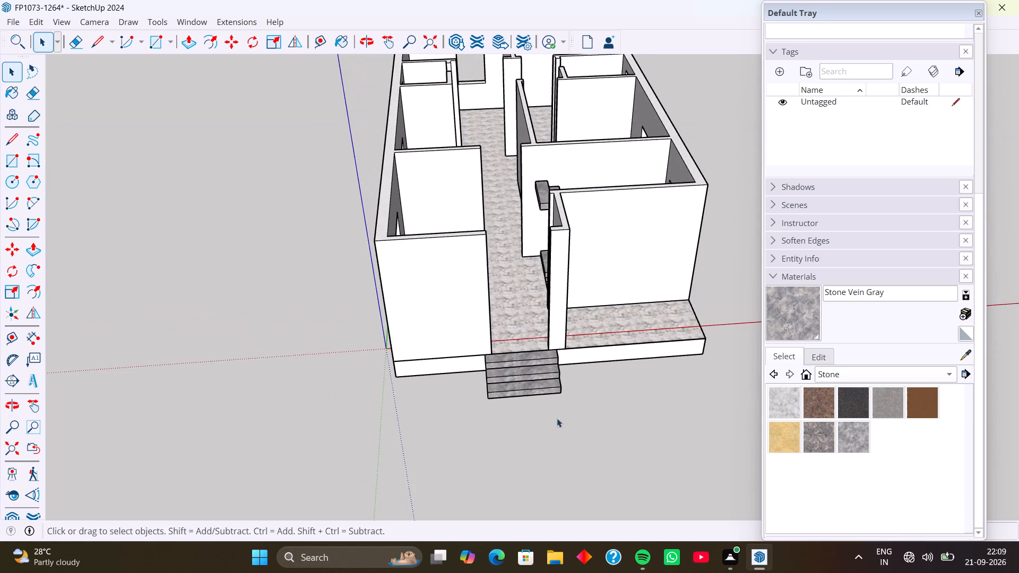
{"action": "middle_click_drag", "start_coordinate": [557, 410], "coordinate": [514, 423]}
{"action": "middle_click_drag", "start_coordinate": [559, 423], "coordinate": [550, 423]}
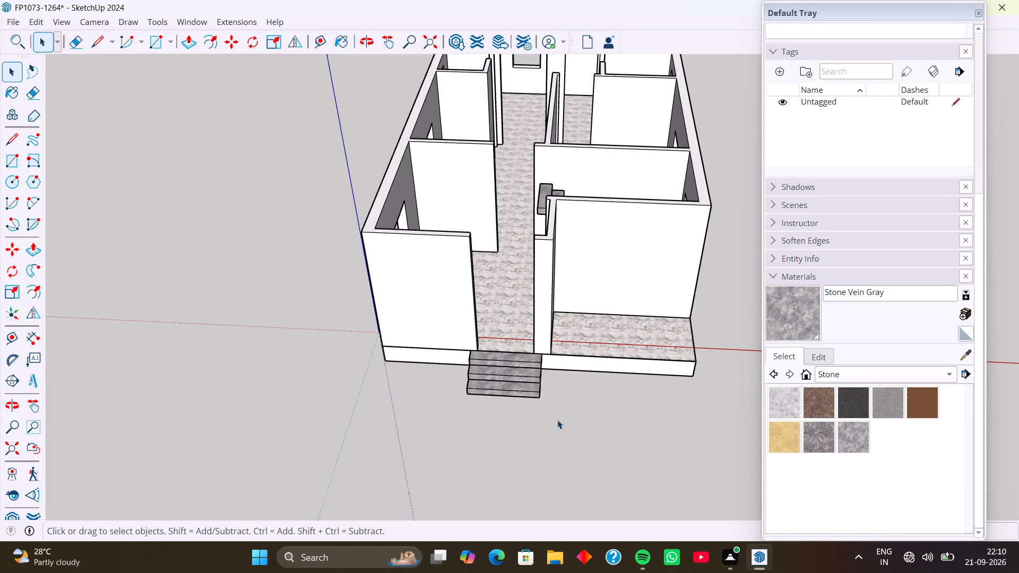
Open the walls group for editing and paint the front wall face behind the porch with Color B07.
{"action": "left_click", "coordinate": [589, 248]}
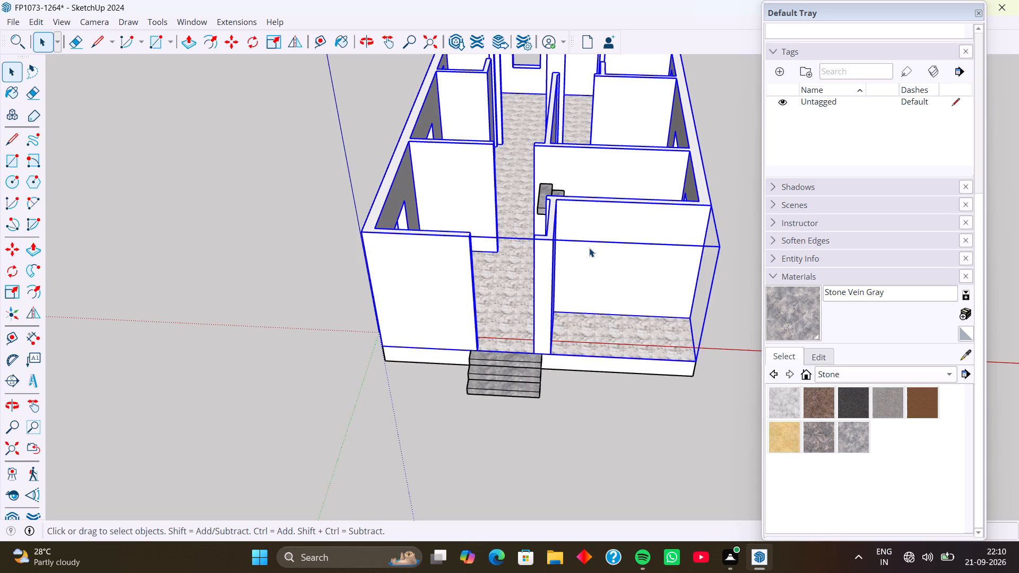
{"action": "left_click", "coordinate": [589, 248]}
{"action": "left_click", "coordinate": [590, 258]}
{"action": "double_click", "coordinate": [590, 258]}
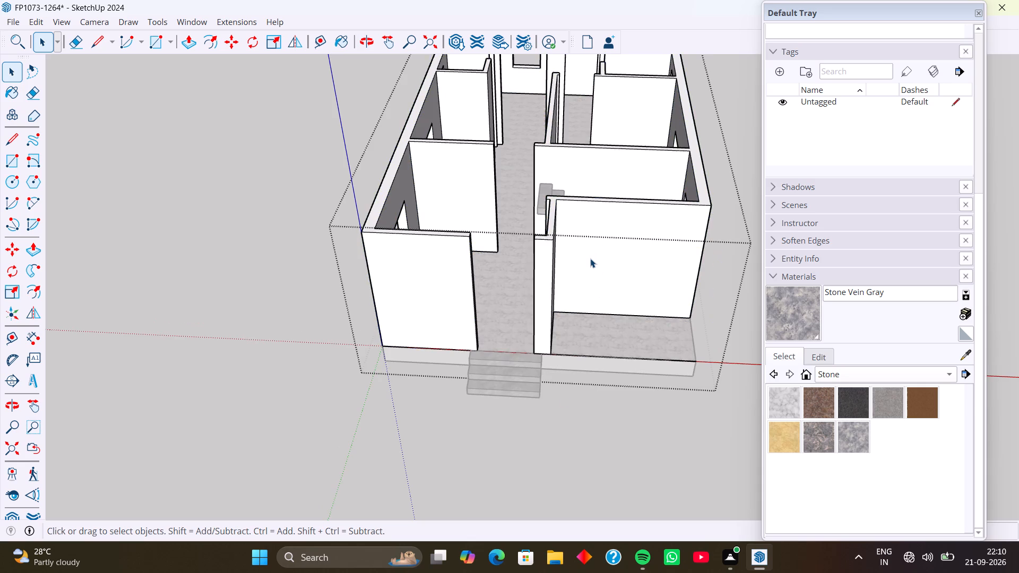
{"action": "left_click", "coordinate": [590, 258]}
{"action": "left_click", "coordinate": [596, 267]}
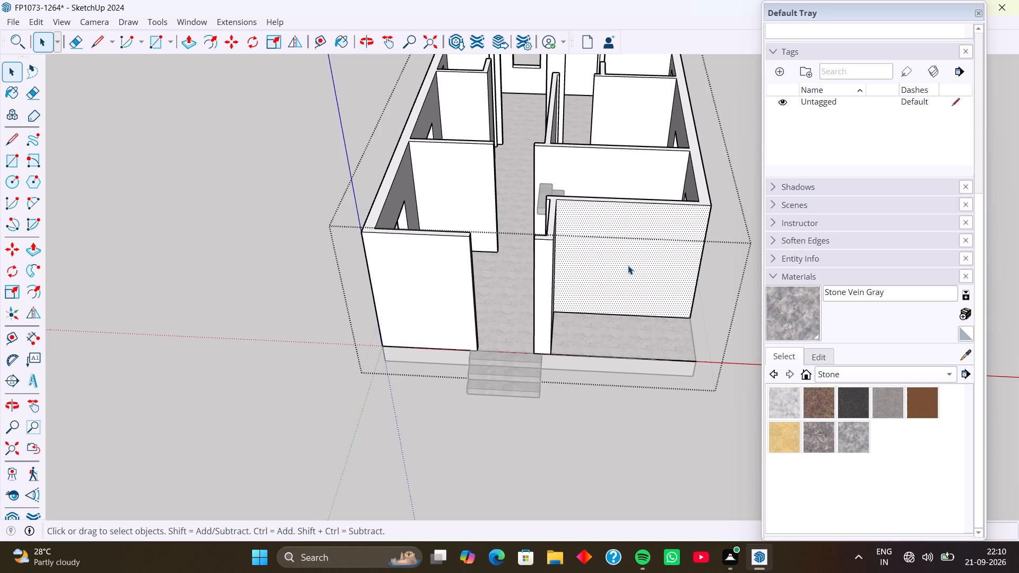
{"action": "left_click", "coordinate": [948, 375]}
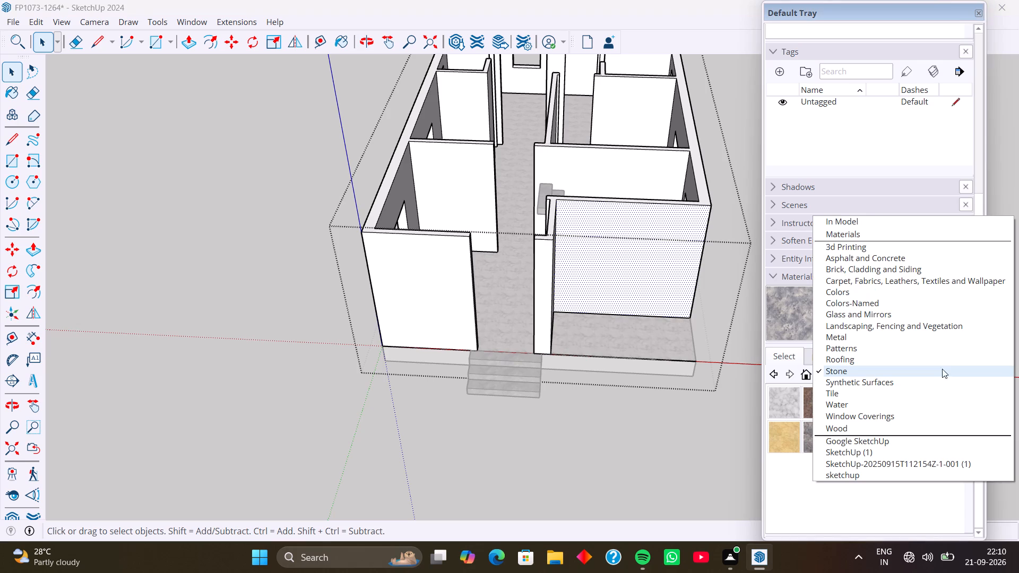
{"action": "left_click", "coordinate": [892, 295]}
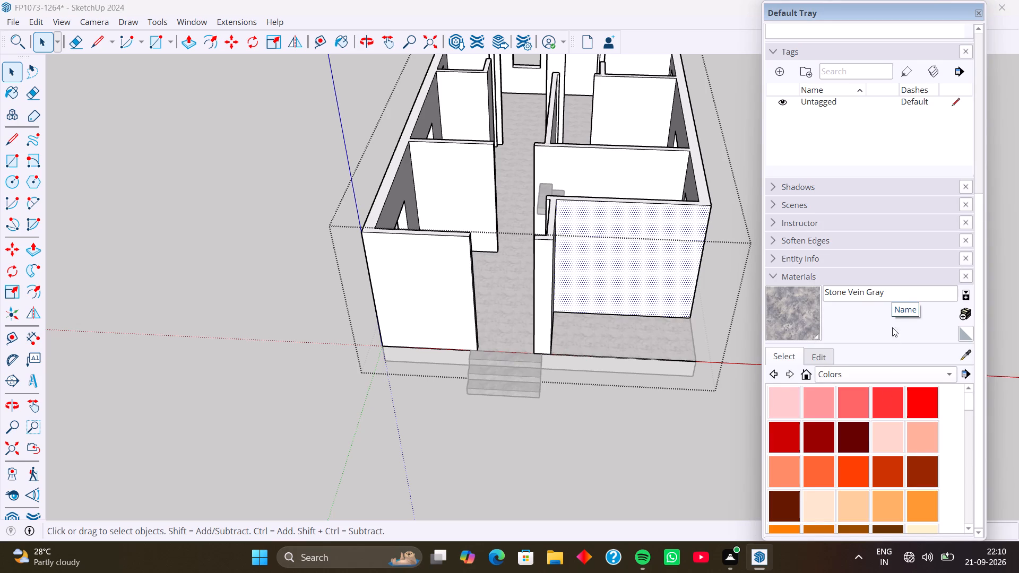
{"action": "scroll", "coordinate": [820, 461], "scroll_direction": "down", "scroll_amount": 3}
{"action": "left_click", "coordinate": [915, 401]}
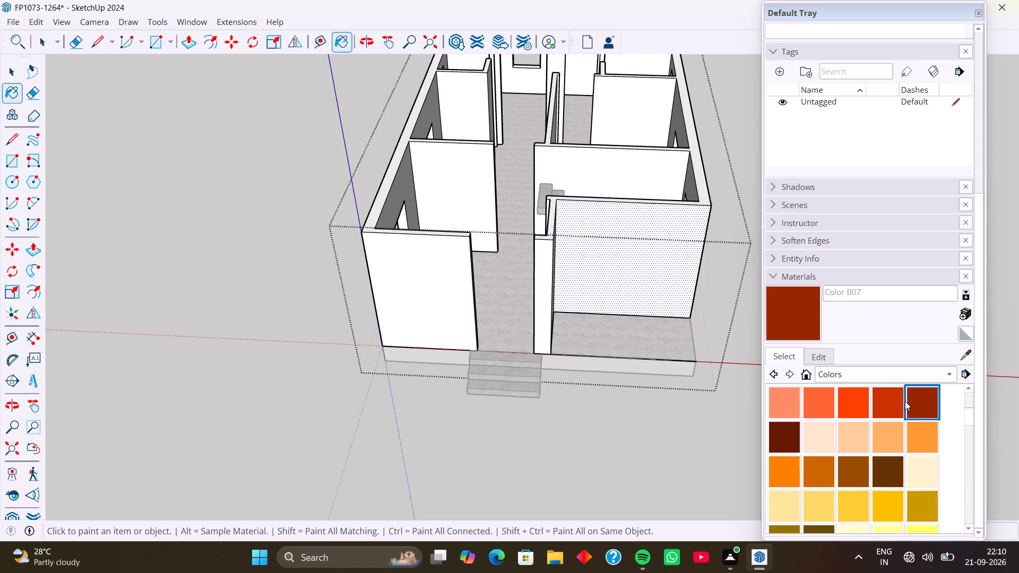
{"action": "left_click", "coordinate": [660, 278]}
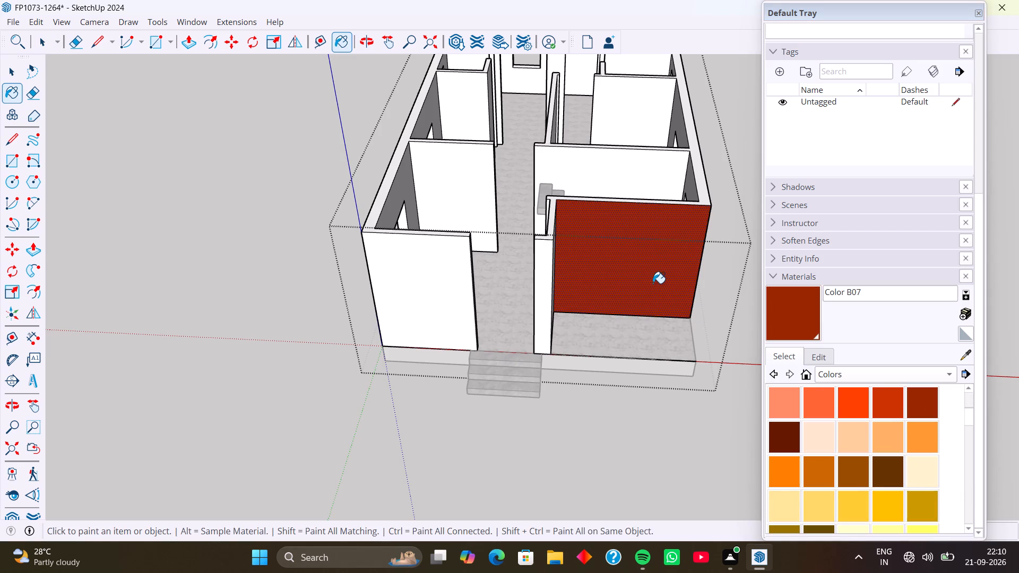
Repaint the front wall face behind the porch with the darker Color B08.
{"action": "middle_click_drag", "start_coordinate": [642, 298], "coordinate": [638, 219]}
{"action": "middle_click_drag", "start_coordinate": [638, 256], "coordinate": [628, 221]}
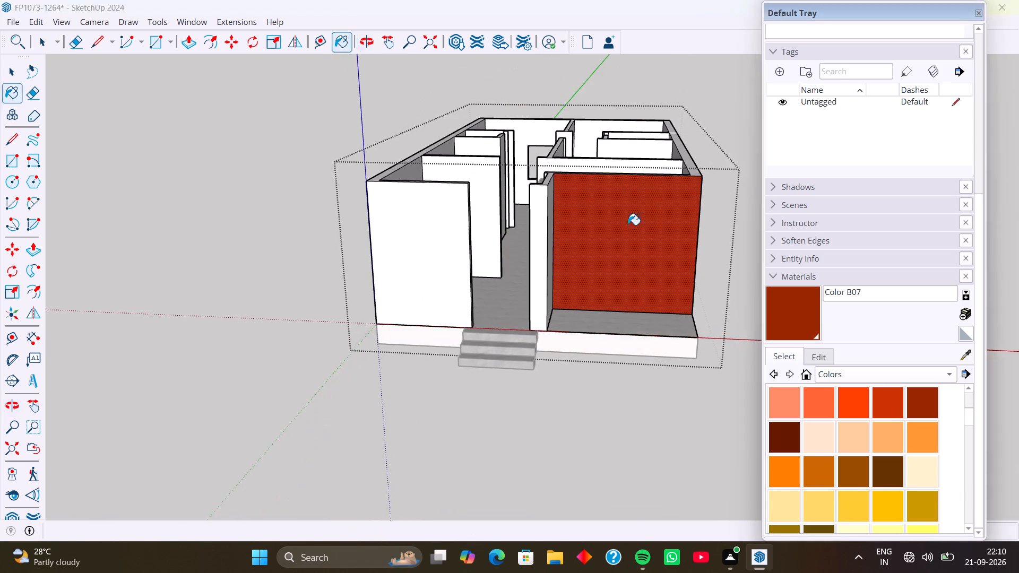
{"action": "middle_click_drag", "start_coordinate": [626, 251], "coordinate": [637, 242]}
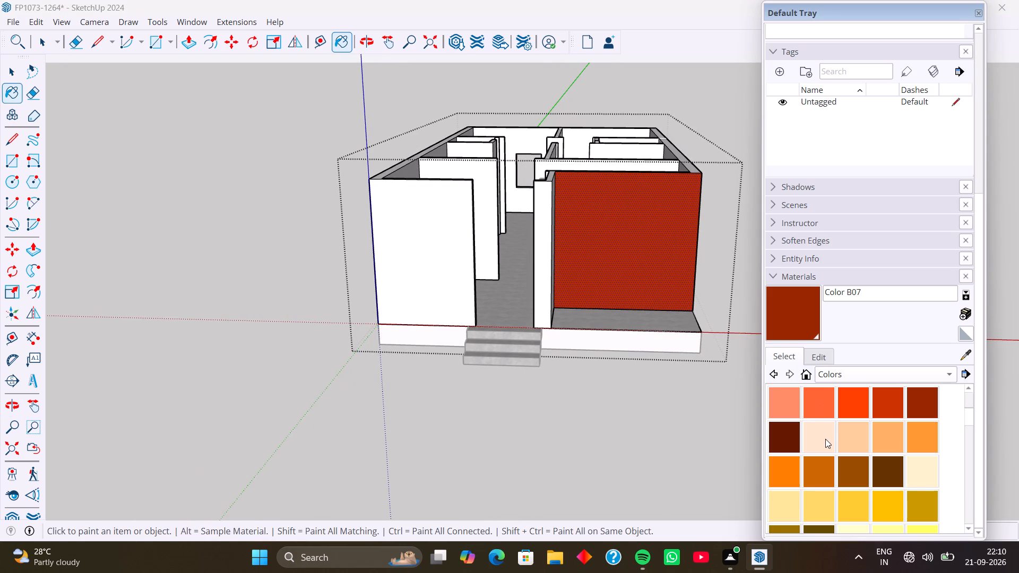
{"action": "left_click", "coordinate": [787, 442]}
{"action": "left_click", "coordinate": [665, 286]}
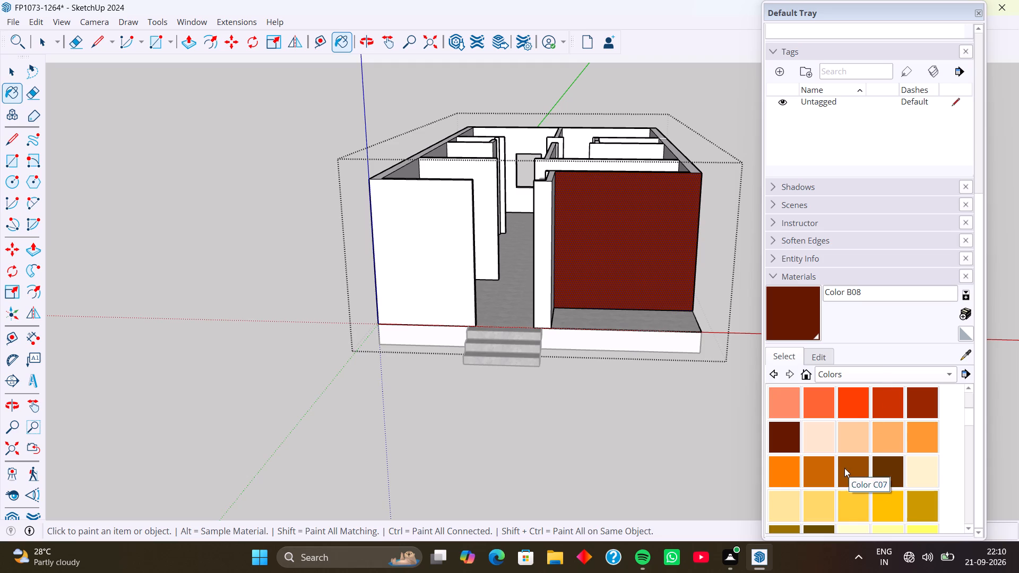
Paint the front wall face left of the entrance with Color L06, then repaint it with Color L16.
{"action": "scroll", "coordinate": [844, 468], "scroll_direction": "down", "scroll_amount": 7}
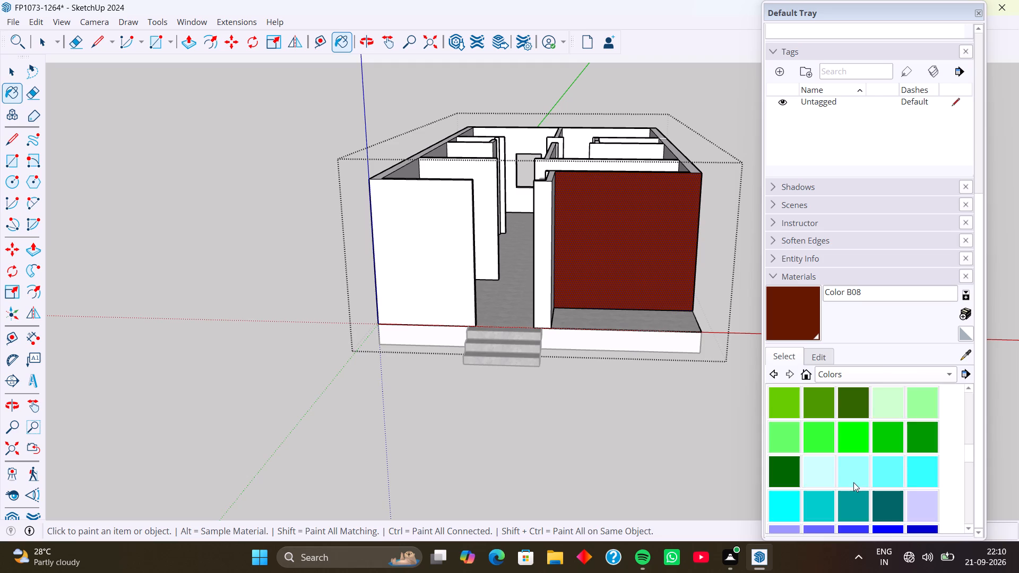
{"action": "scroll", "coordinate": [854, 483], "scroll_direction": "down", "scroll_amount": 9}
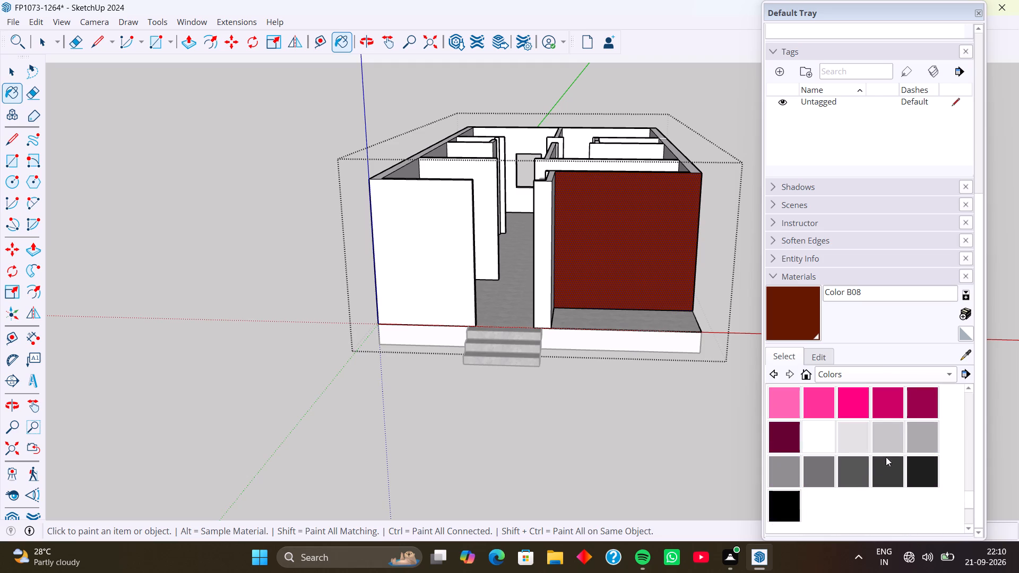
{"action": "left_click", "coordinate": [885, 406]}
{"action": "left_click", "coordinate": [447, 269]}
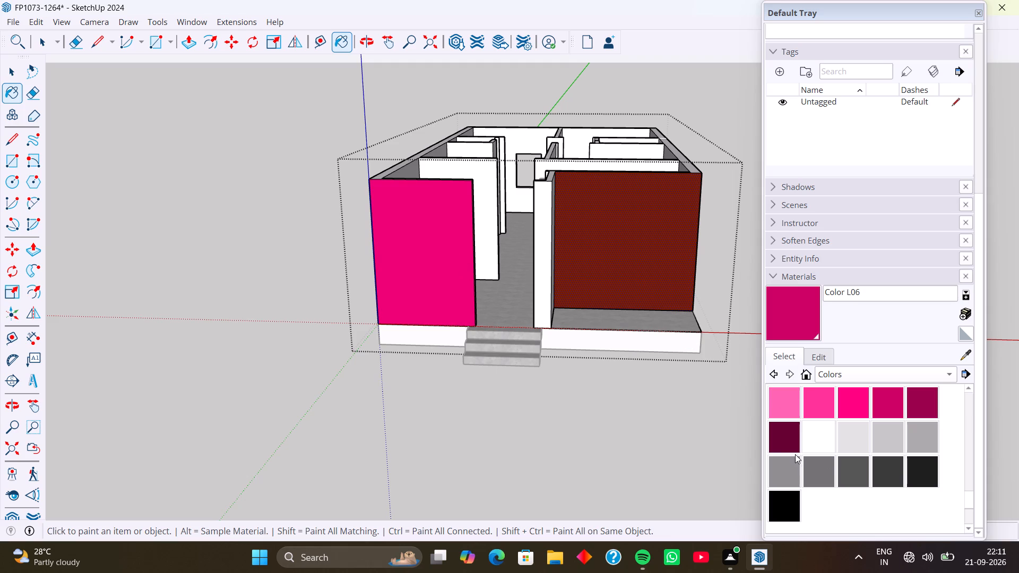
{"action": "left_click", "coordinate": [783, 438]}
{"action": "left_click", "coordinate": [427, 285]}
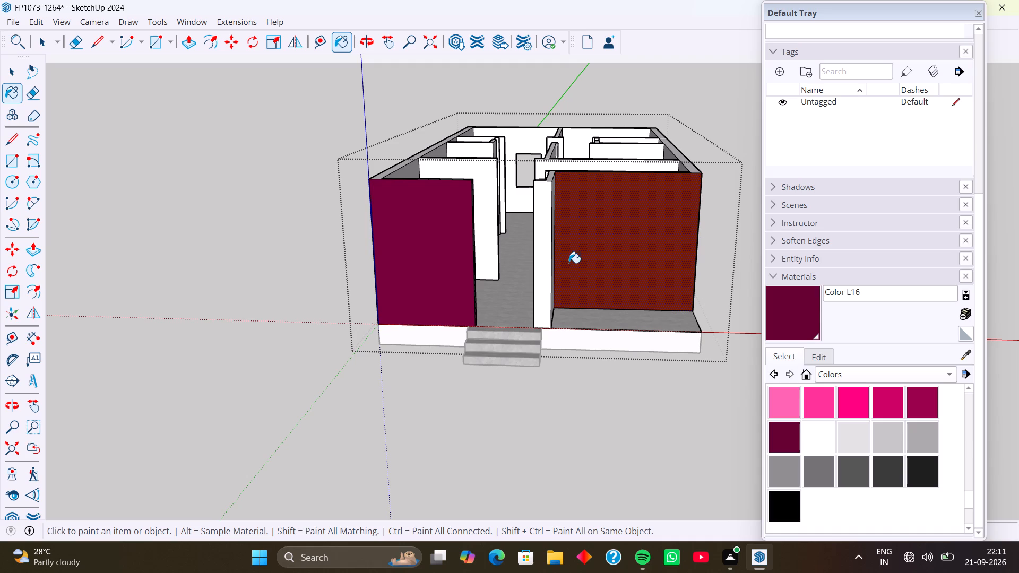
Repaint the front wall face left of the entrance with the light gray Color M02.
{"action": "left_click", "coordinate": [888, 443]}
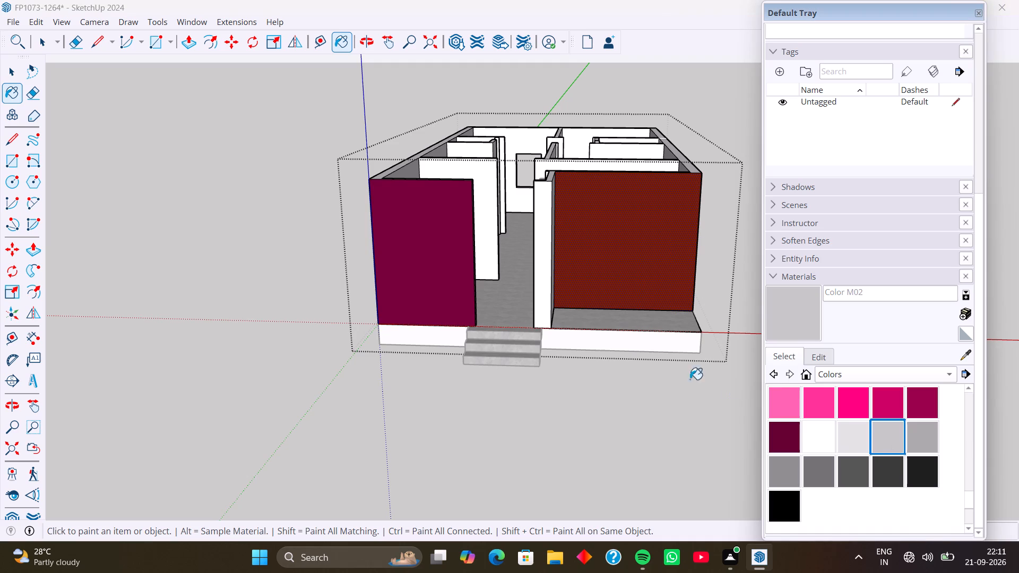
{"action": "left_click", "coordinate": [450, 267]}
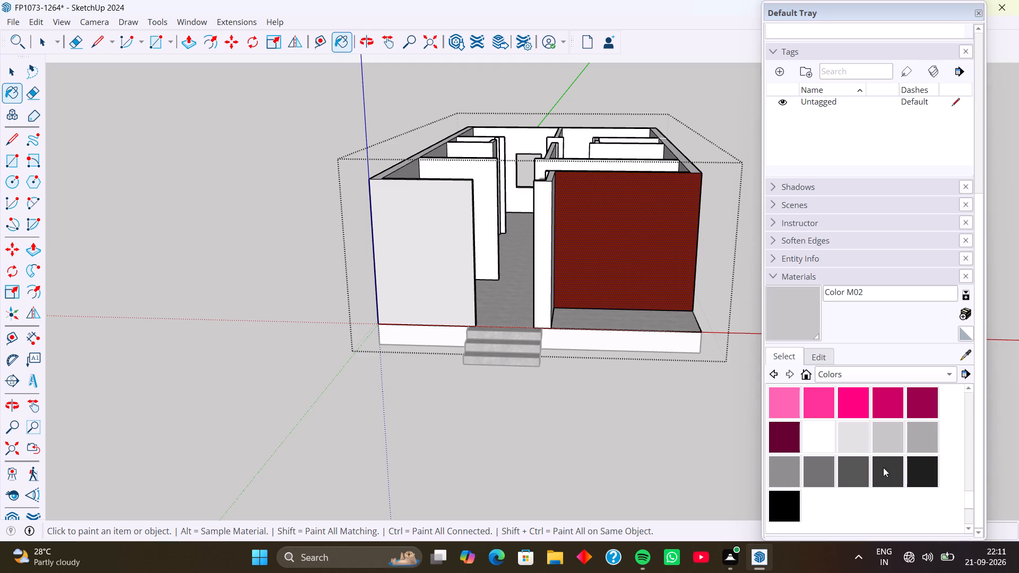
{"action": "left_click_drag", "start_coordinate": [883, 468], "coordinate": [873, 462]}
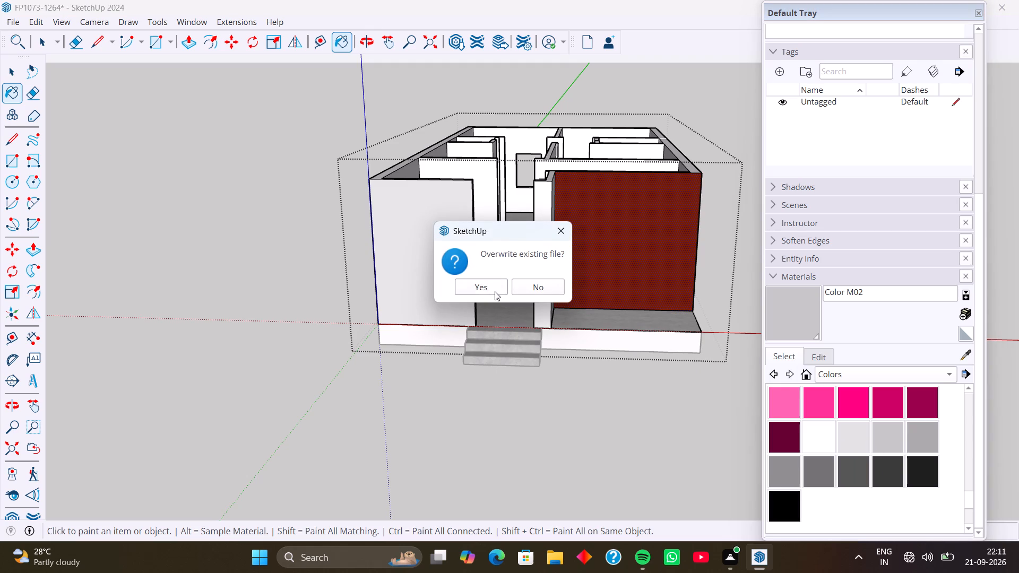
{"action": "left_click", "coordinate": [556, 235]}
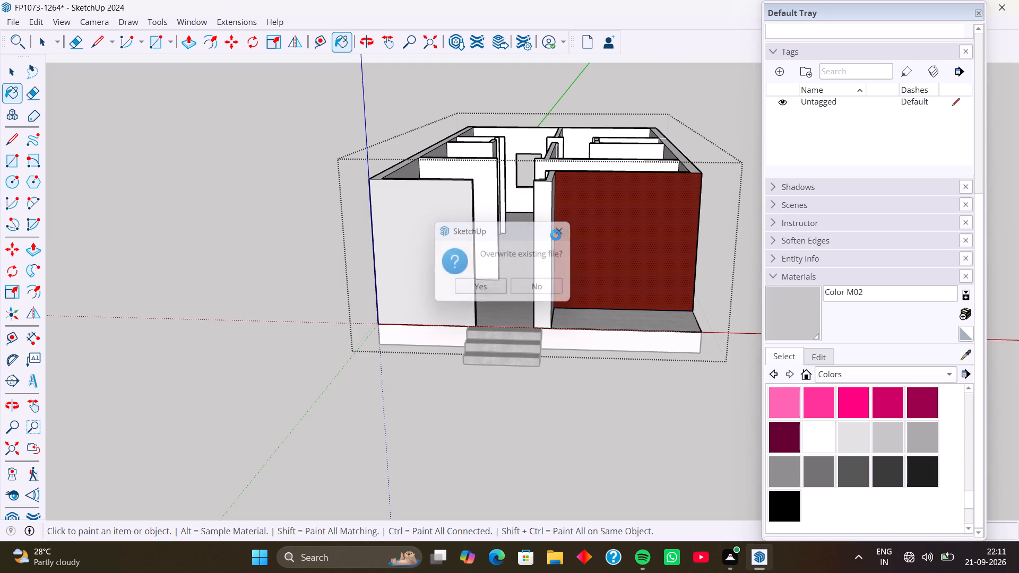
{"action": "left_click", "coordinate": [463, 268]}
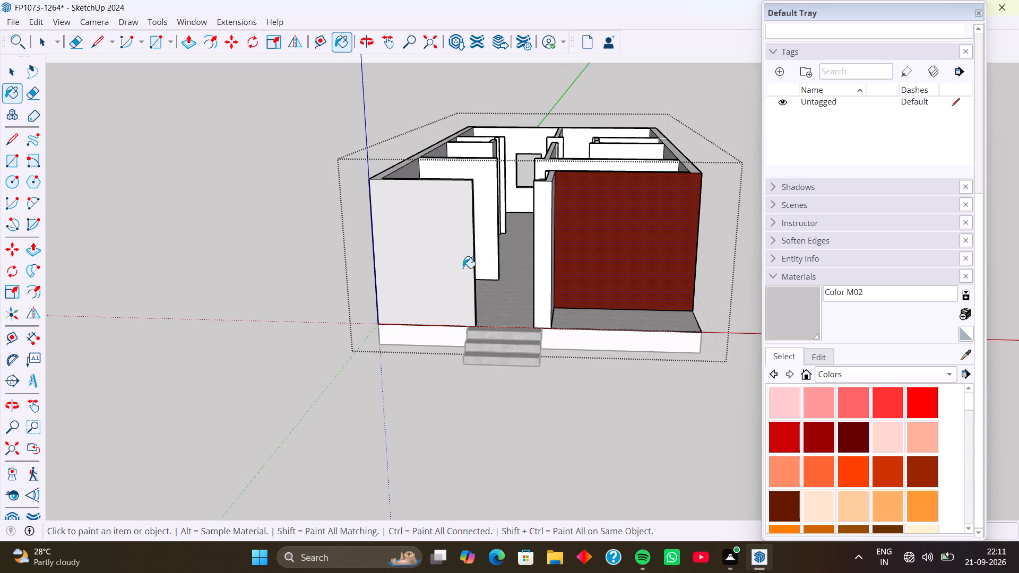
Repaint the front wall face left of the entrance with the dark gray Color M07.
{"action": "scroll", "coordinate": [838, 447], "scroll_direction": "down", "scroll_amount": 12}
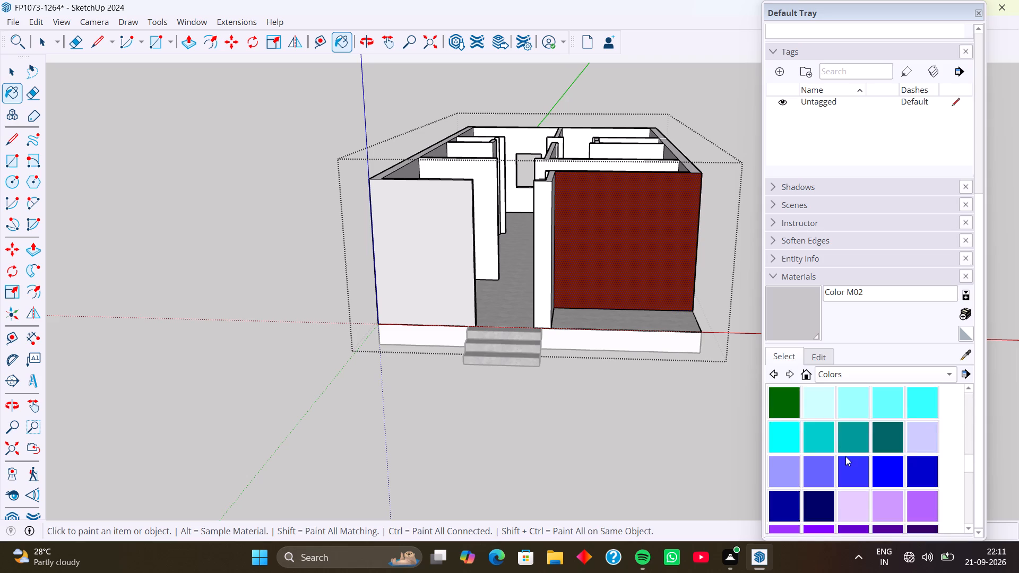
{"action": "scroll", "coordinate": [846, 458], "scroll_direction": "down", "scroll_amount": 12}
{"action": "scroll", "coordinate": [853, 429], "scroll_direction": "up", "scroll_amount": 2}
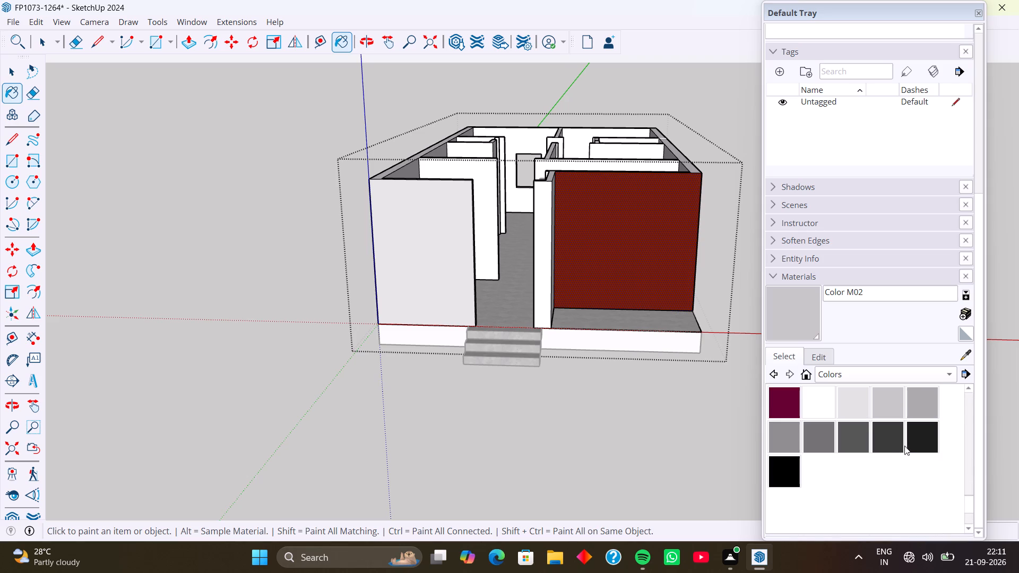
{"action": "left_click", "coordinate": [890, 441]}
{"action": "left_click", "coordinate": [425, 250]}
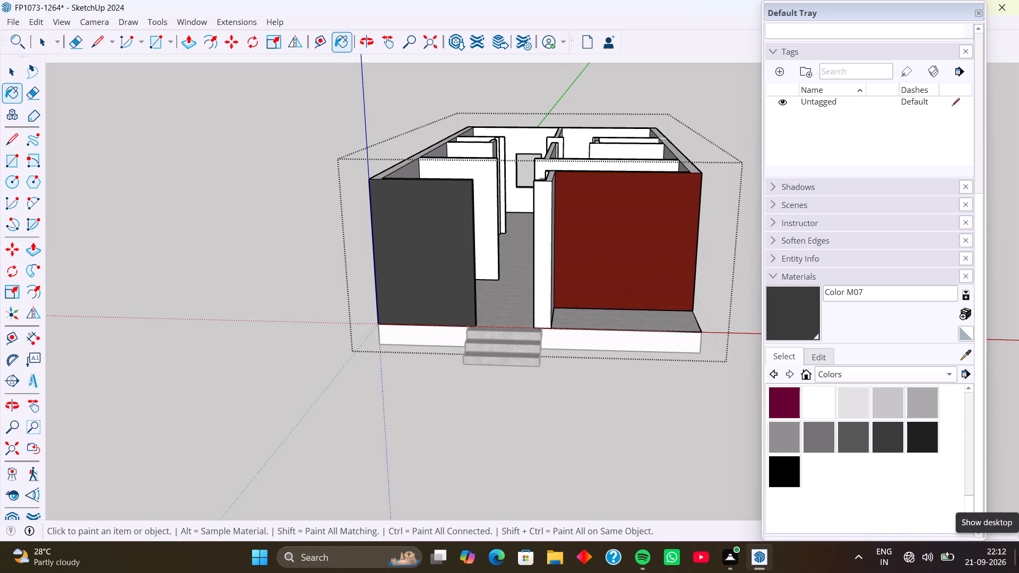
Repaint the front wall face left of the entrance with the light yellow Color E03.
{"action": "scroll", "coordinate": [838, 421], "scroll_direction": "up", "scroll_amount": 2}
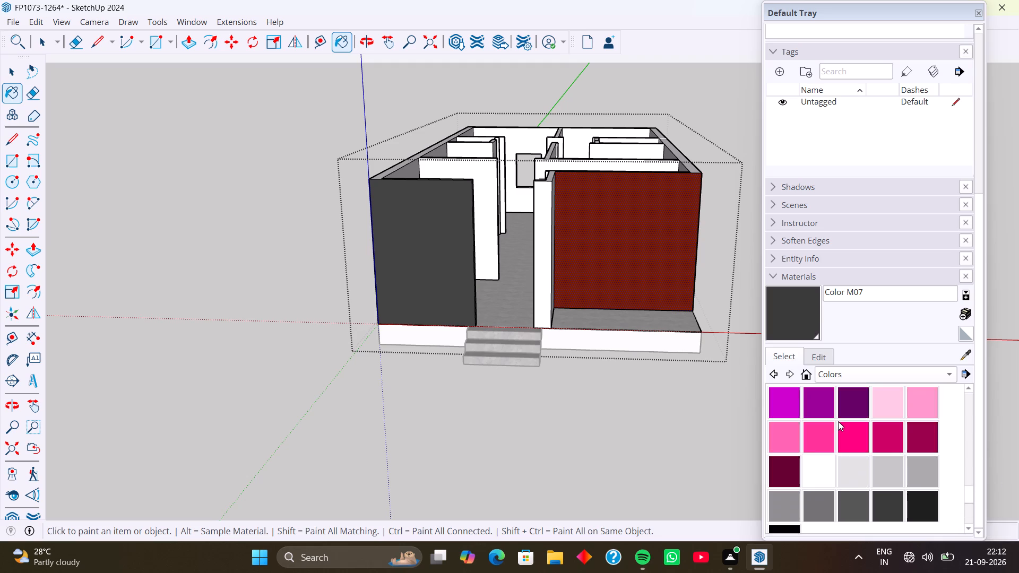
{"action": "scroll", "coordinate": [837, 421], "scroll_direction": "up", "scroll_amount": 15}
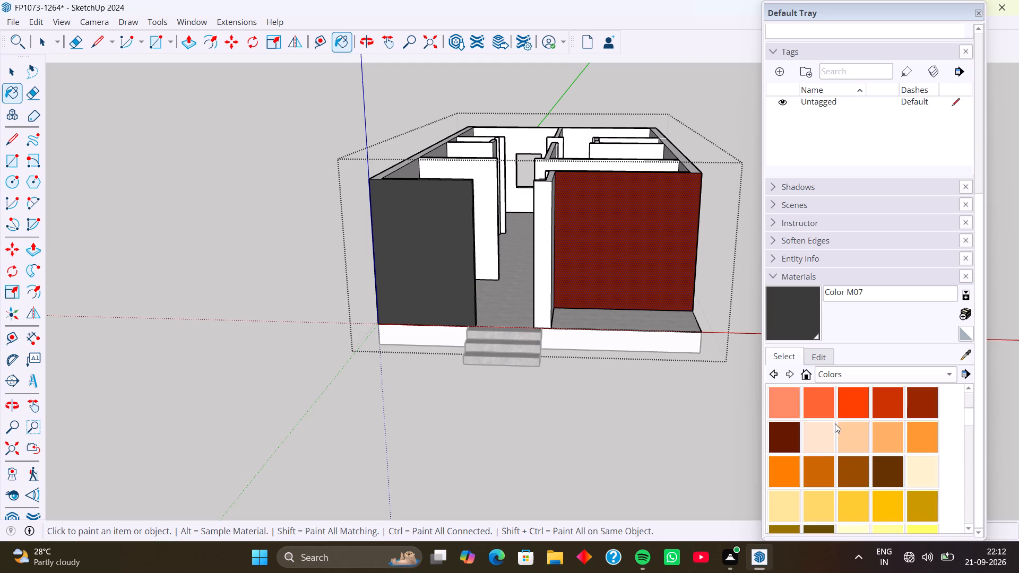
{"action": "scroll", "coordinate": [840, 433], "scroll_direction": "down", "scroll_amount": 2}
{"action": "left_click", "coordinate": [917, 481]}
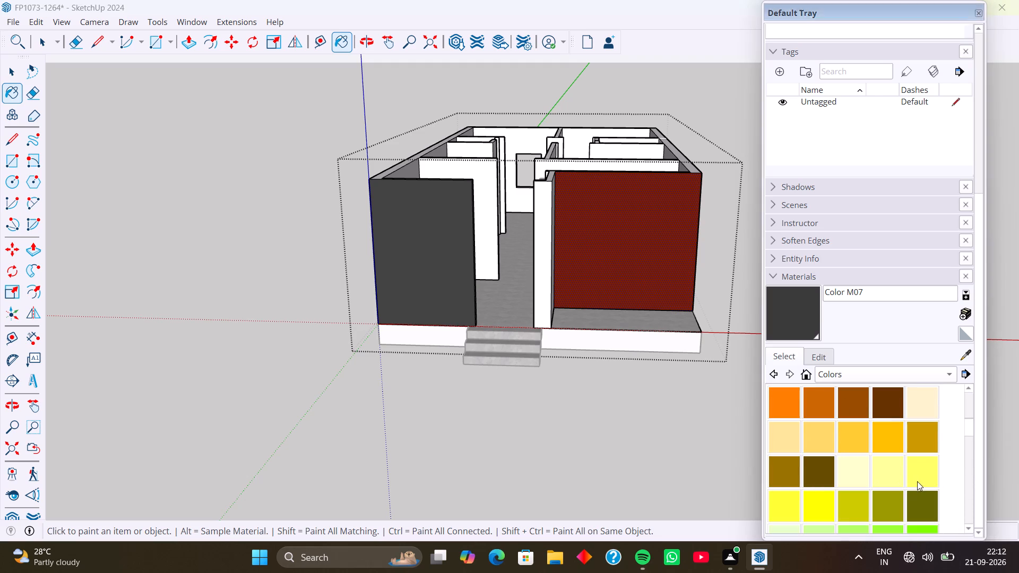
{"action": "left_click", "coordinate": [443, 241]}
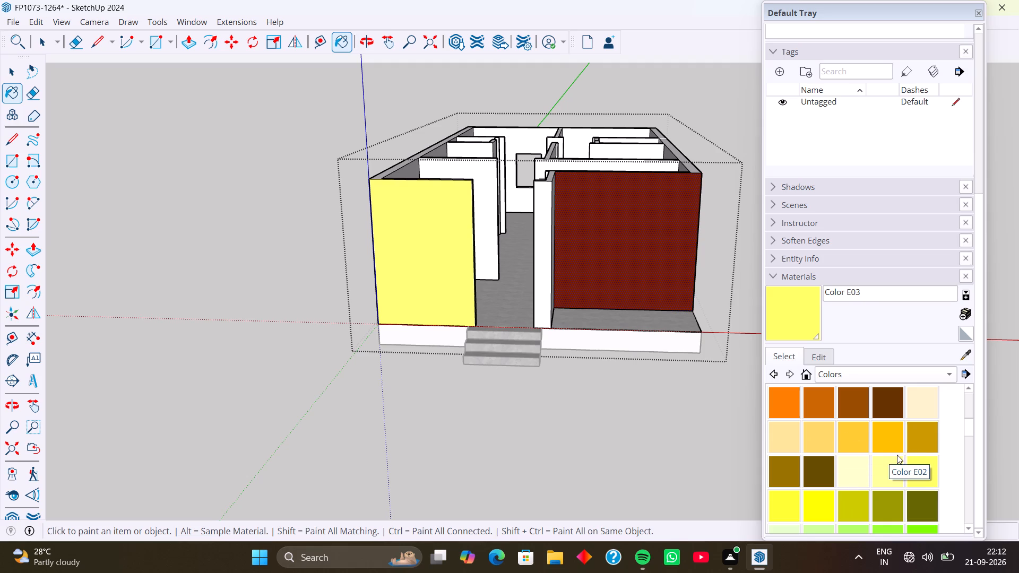
Repaint the front wall face left of the entrance with the ochre Color D06.
{"action": "left_click", "coordinate": [916, 433]}
{"action": "left_click", "coordinate": [435, 272]}
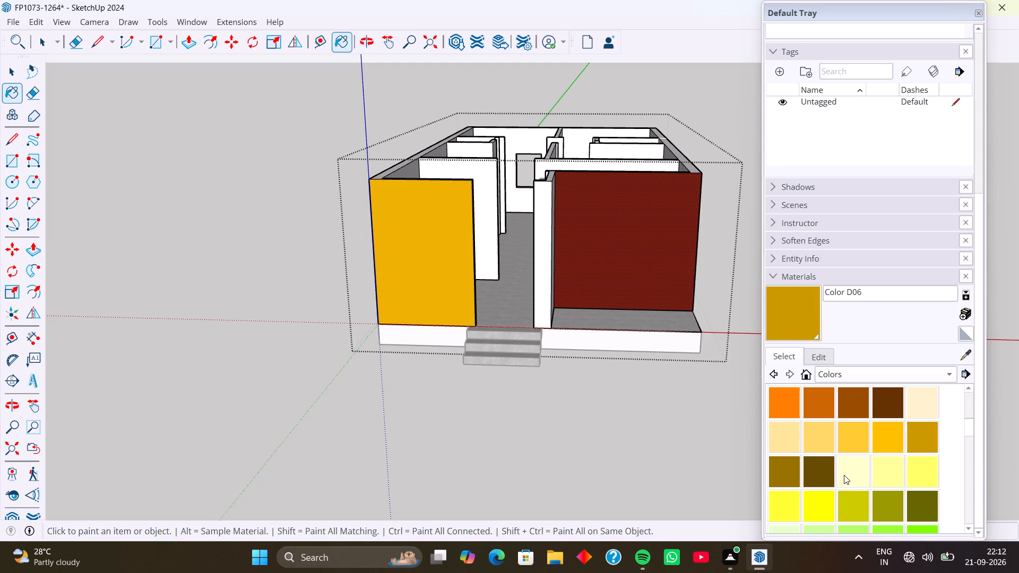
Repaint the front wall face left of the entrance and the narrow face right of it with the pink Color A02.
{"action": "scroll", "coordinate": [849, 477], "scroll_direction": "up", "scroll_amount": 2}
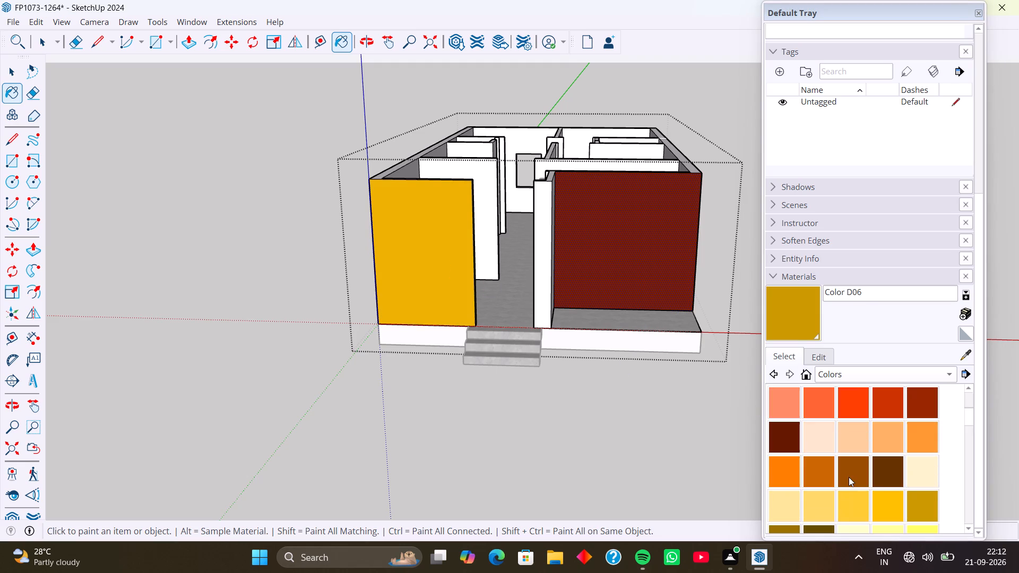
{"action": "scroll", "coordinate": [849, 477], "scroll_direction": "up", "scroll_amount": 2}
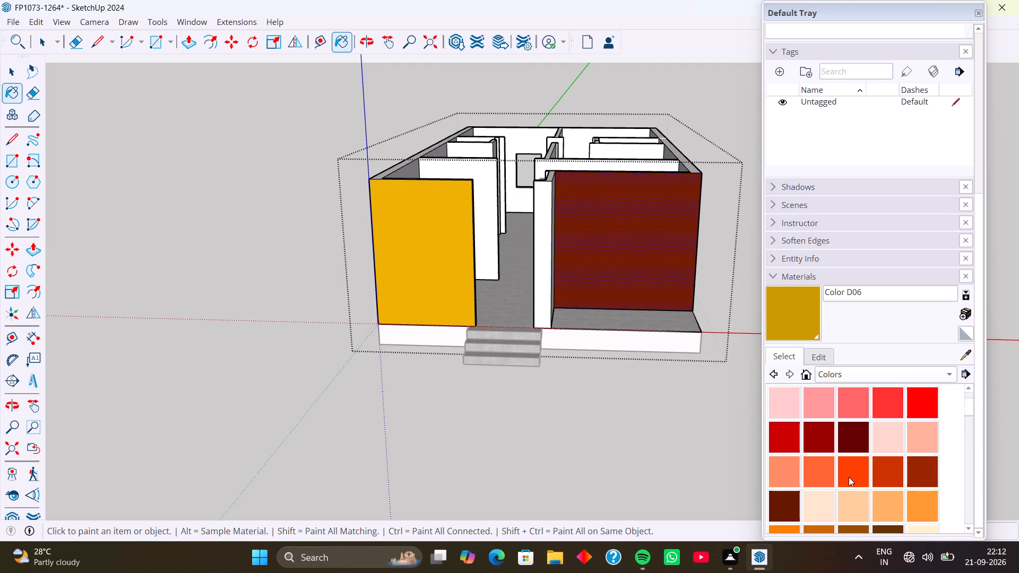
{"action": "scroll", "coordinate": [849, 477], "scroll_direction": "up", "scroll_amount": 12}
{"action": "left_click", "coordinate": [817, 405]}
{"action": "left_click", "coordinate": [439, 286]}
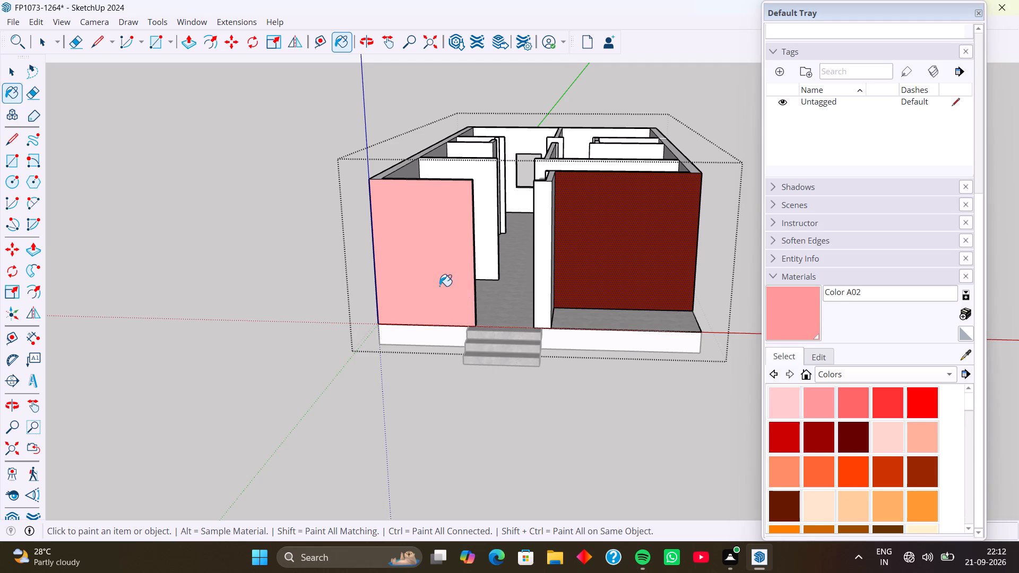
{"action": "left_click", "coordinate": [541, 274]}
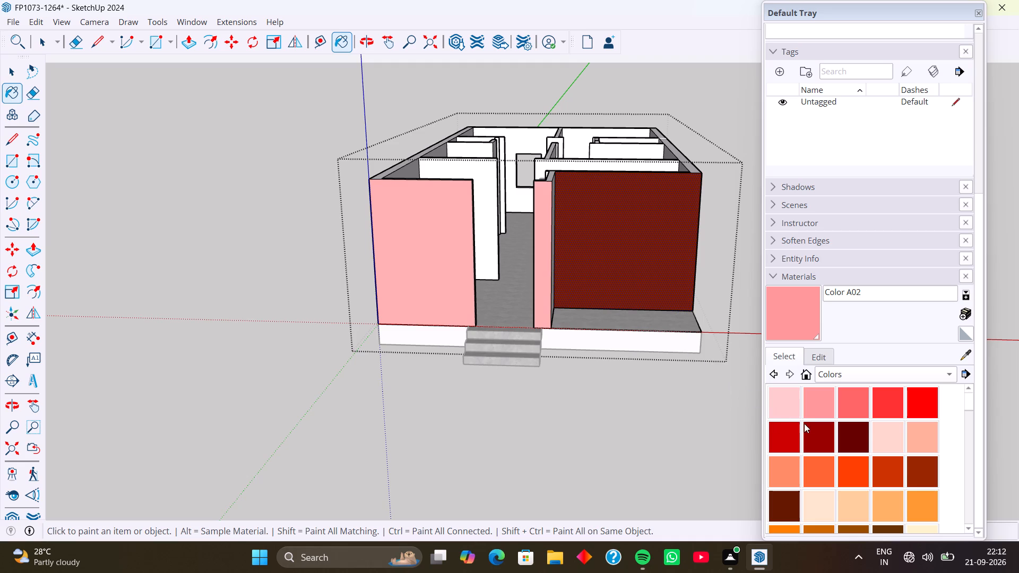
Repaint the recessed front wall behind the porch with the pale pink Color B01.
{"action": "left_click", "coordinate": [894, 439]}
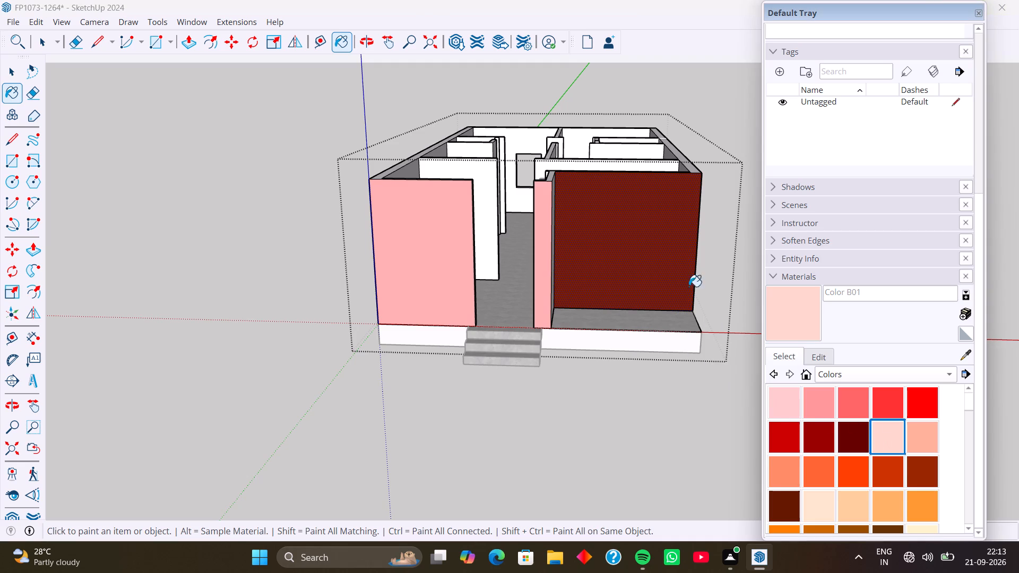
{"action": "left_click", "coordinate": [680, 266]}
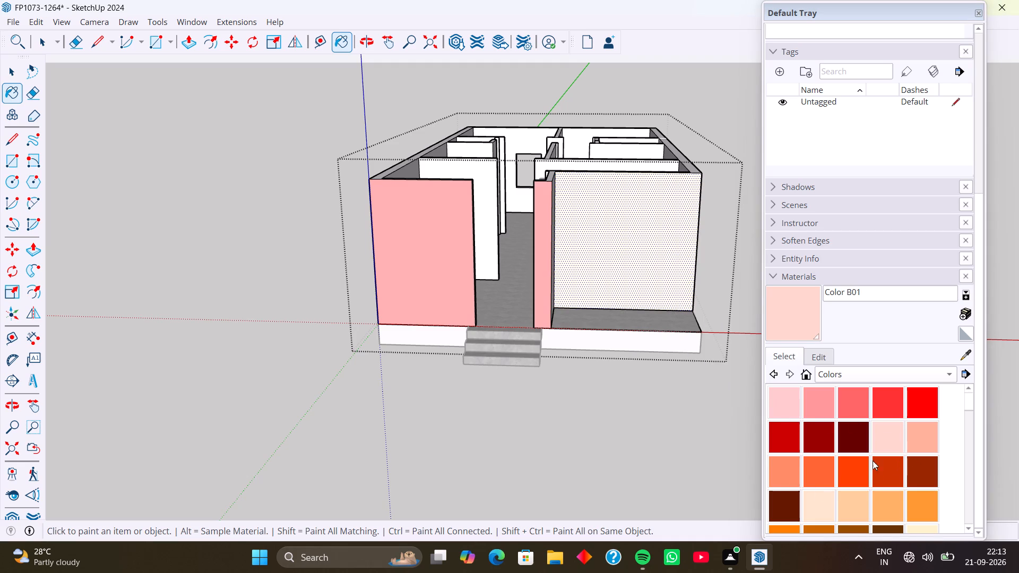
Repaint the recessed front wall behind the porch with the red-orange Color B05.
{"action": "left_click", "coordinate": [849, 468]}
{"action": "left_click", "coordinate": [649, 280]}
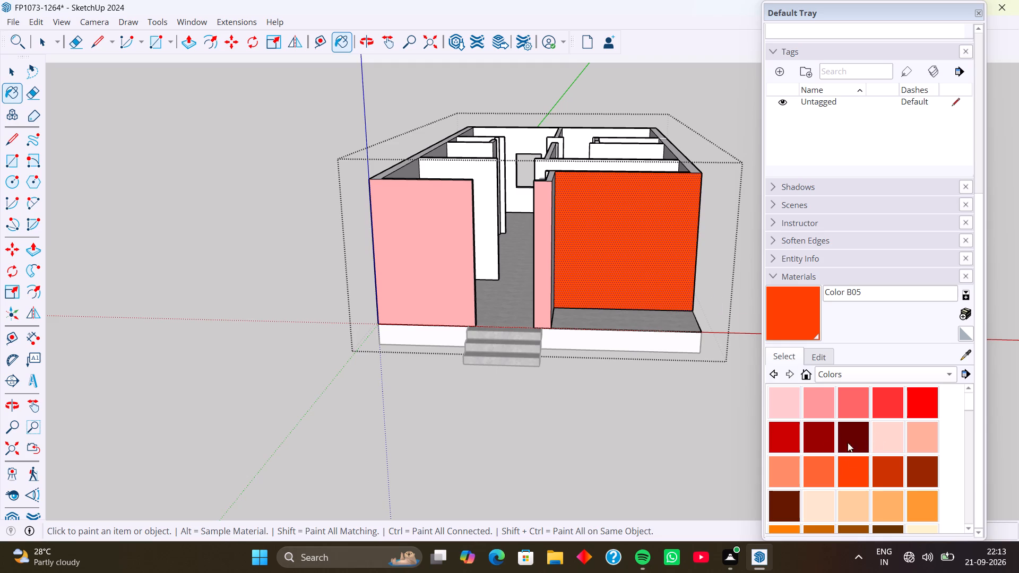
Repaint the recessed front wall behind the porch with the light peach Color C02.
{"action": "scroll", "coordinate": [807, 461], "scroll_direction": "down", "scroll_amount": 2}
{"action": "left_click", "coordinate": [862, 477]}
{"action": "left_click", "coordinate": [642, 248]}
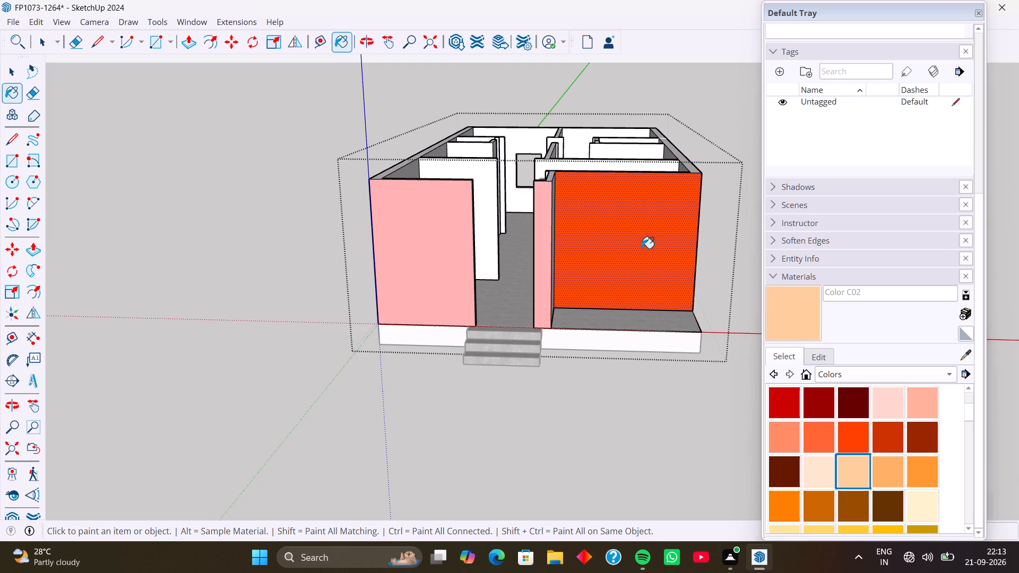
Paint all front wall faces, including the porch side of the wall beside the entrance, with the dark orange Color C06.
{"action": "scroll", "coordinate": [890, 480], "scroll_direction": "down", "scroll_amount": 1}
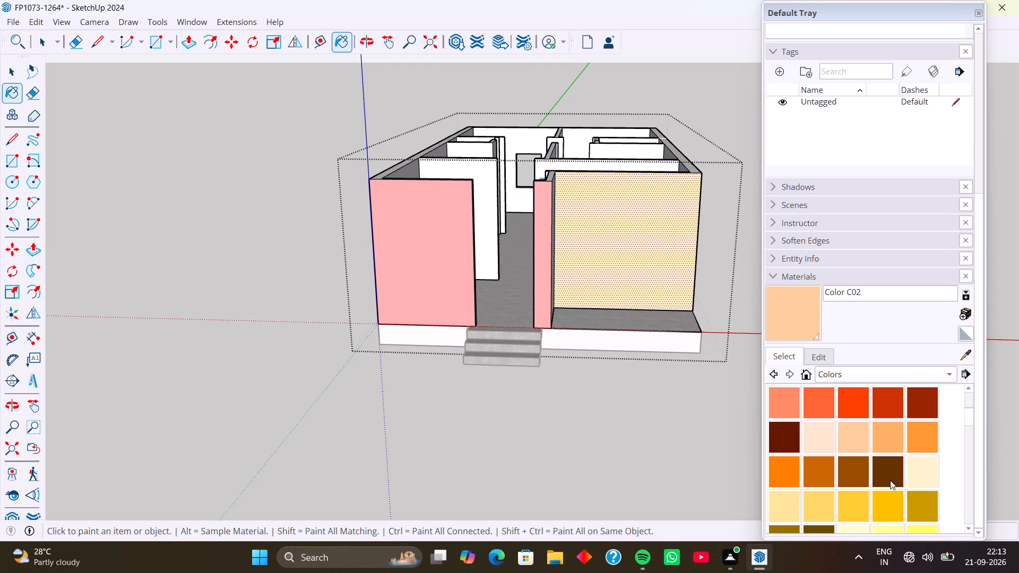
{"action": "left_click", "coordinate": [826, 473]}
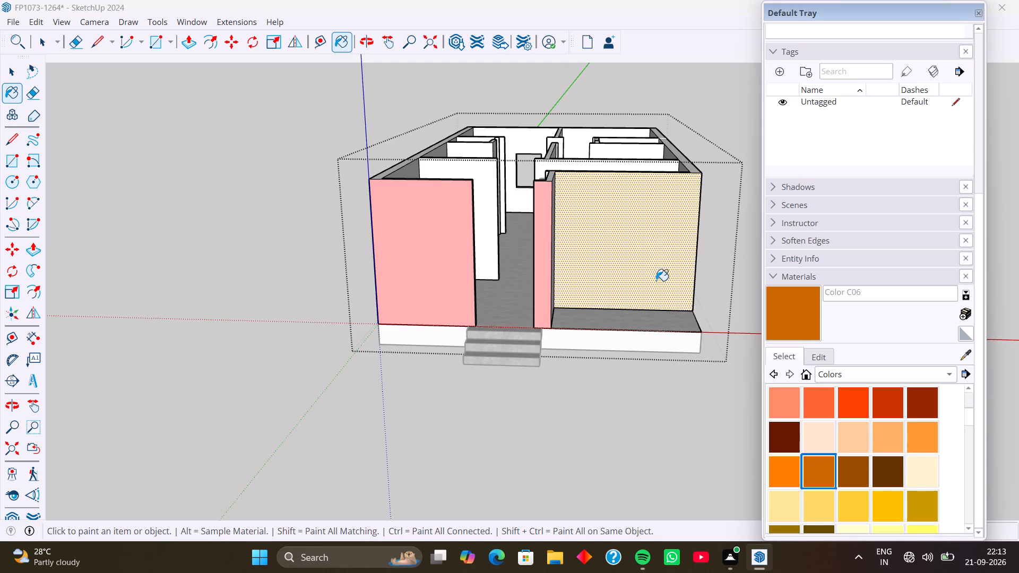
{"action": "left_click", "coordinate": [633, 266]}
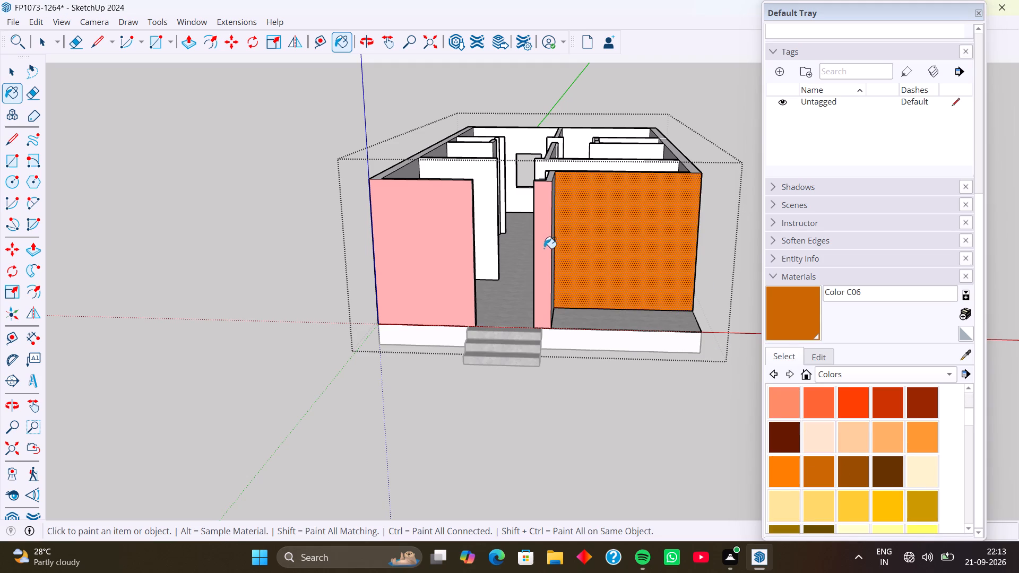
{"action": "left_click", "coordinate": [542, 245]}
{"action": "left_click", "coordinate": [454, 235]}
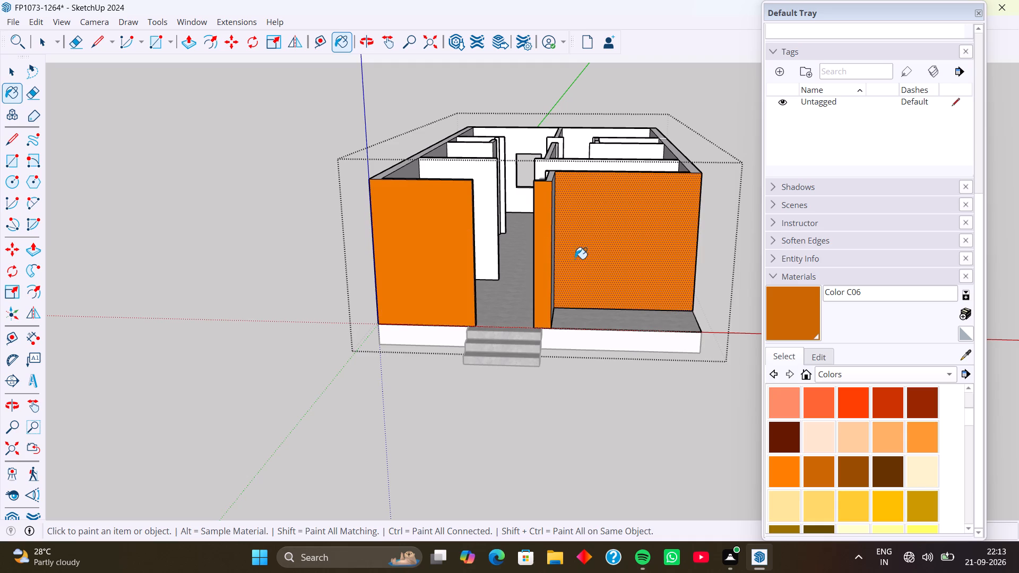
{"action": "middle_click_drag", "start_coordinate": [569, 251], "coordinate": [459, 272]}
{"action": "left_click", "coordinate": [521, 241]}
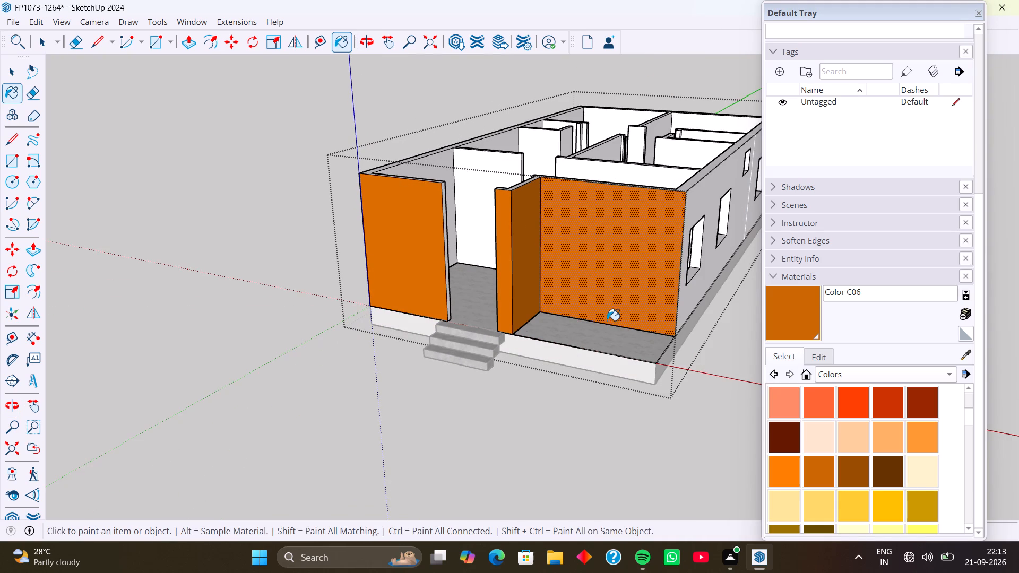
Paint the whole exterior side wall on the porch side, including the narrow strip between its two sections, with the orange Color C05.
{"action": "scroll", "coordinate": [607, 323], "scroll_direction": "down", "scroll_amount": 3}
{"action": "middle_click_drag", "start_coordinate": [607, 328], "coordinate": [476, 320]}
{"action": "middle_click_drag", "start_coordinate": [618, 345], "coordinate": [545, 341]}
{"action": "scroll", "coordinate": [562, 340], "scroll_direction": "down", "scroll_amount": 3}
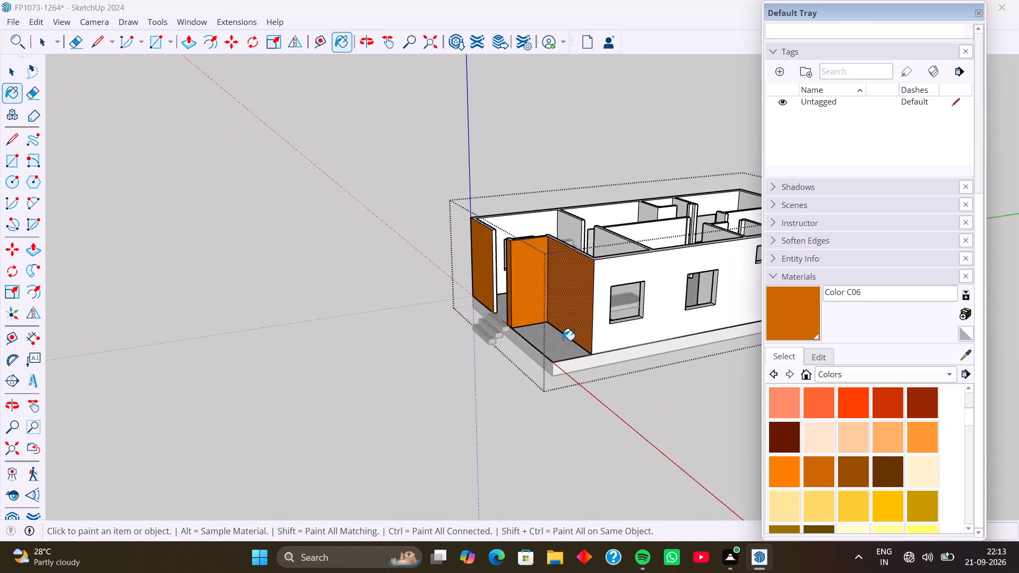
{"action": "middle_click_drag", "start_coordinate": [612, 364], "coordinate": [426, 324], "text": "shift"}
{"action": "middle_click_drag", "start_coordinate": [514, 337], "coordinate": [422, 335]}
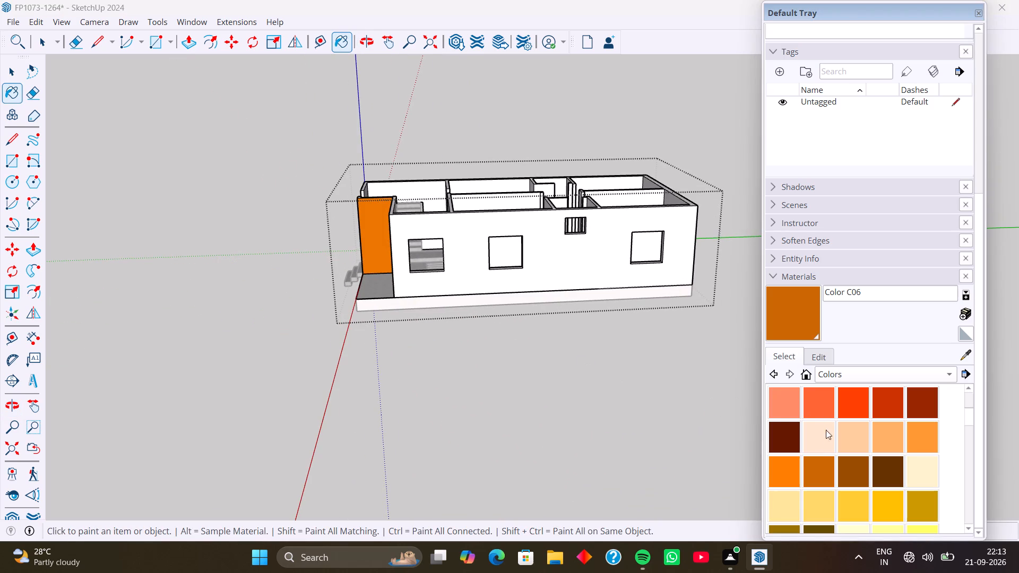
{"action": "scroll", "coordinate": [828, 473], "scroll_direction": "down", "scroll_amount": 1}
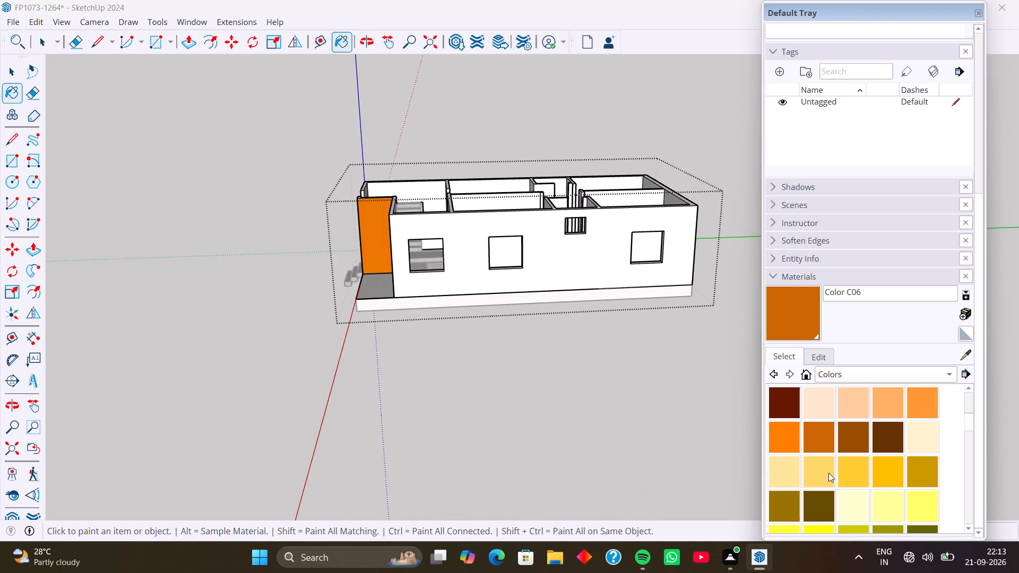
{"action": "scroll", "coordinate": [828, 473], "scroll_direction": "down", "scroll_amount": 2}
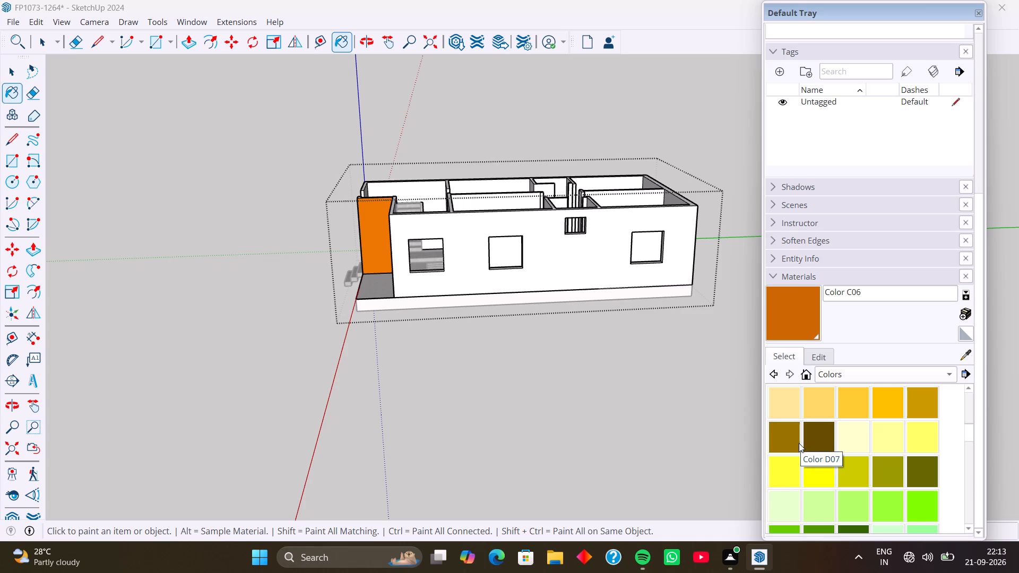
{"action": "scroll", "coordinate": [799, 443], "scroll_direction": "up", "scroll_amount": 1}
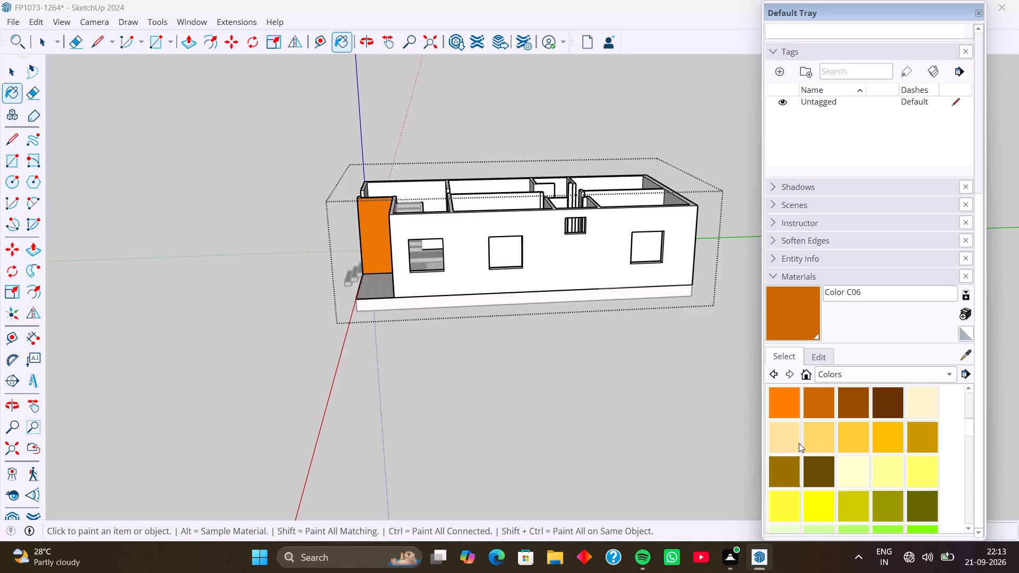
{"action": "scroll", "coordinate": [819, 452], "scroll_direction": "up", "scroll_amount": 3}
{"action": "scroll", "coordinate": [818, 451], "scroll_direction": "down", "scroll_amount": 1}
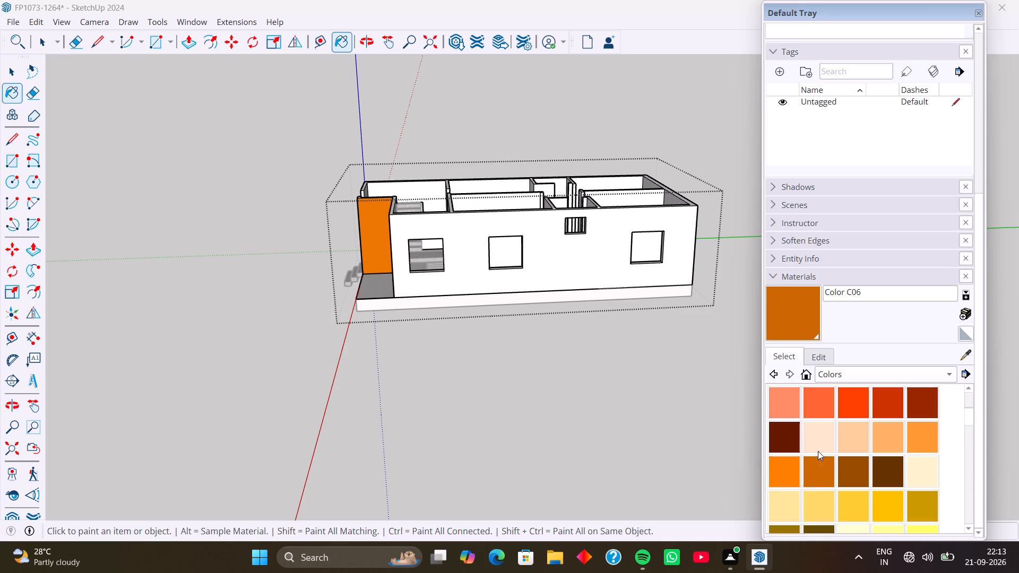
{"action": "scroll", "coordinate": [818, 451], "scroll_direction": "down", "scroll_amount": 2}
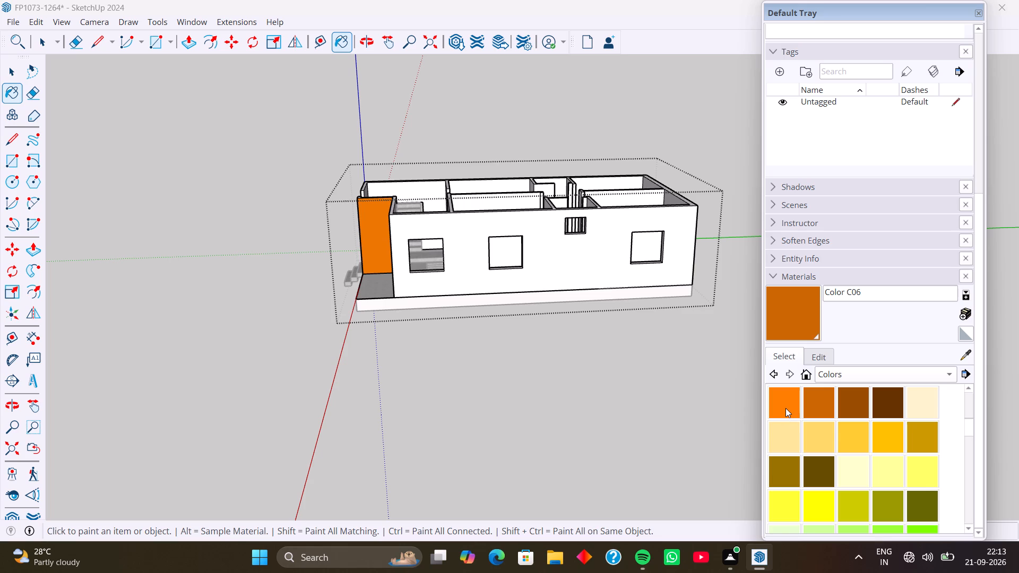
{"action": "left_click", "coordinate": [785, 408]}
{"action": "left_click", "coordinate": [565, 258]}
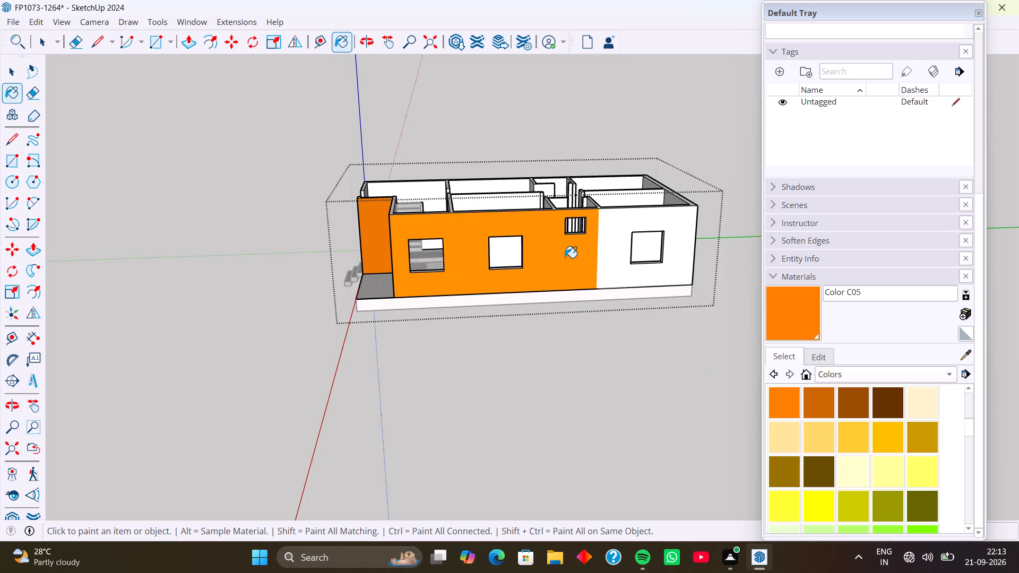
{"action": "left_click", "coordinate": [620, 264]}
{"action": "middle_click_drag", "start_coordinate": [592, 268], "coordinate": [577, 286]}
{"action": "scroll", "coordinate": [599, 274], "scroll_direction": "up", "scroll_amount": 2}
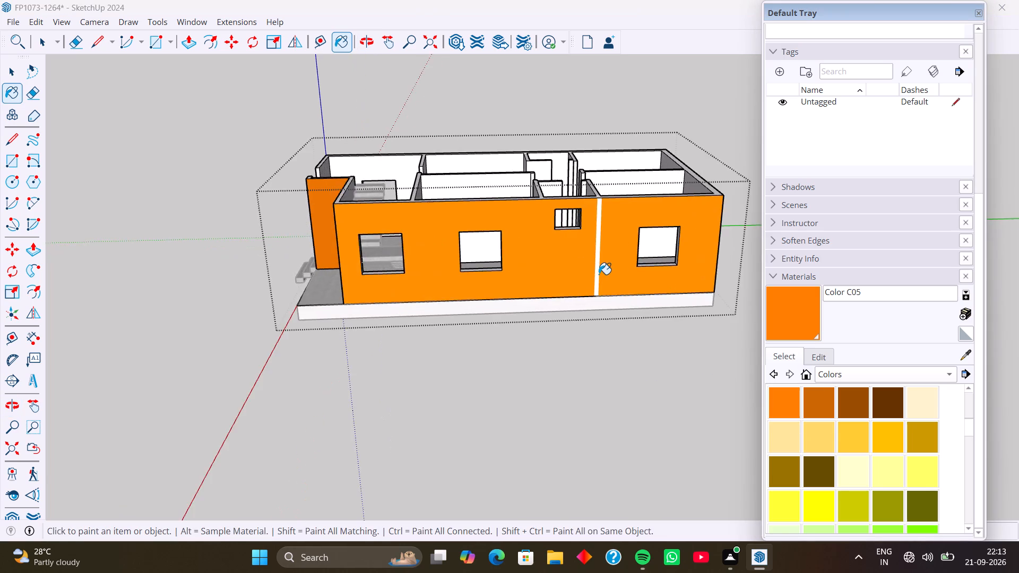
{"action": "scroll", "coordinate": [599, 274], "scroll_direction": "up", "scroll_amount": 3}
{"action": "left_click", "coordinate": [599, 255]}
Paint the opposite exterior side wall with the same orange Color C05.
{"action": "scroll", "coordinate": [538, 285], "scroll_direction": "down", "scroll_amount": 3}
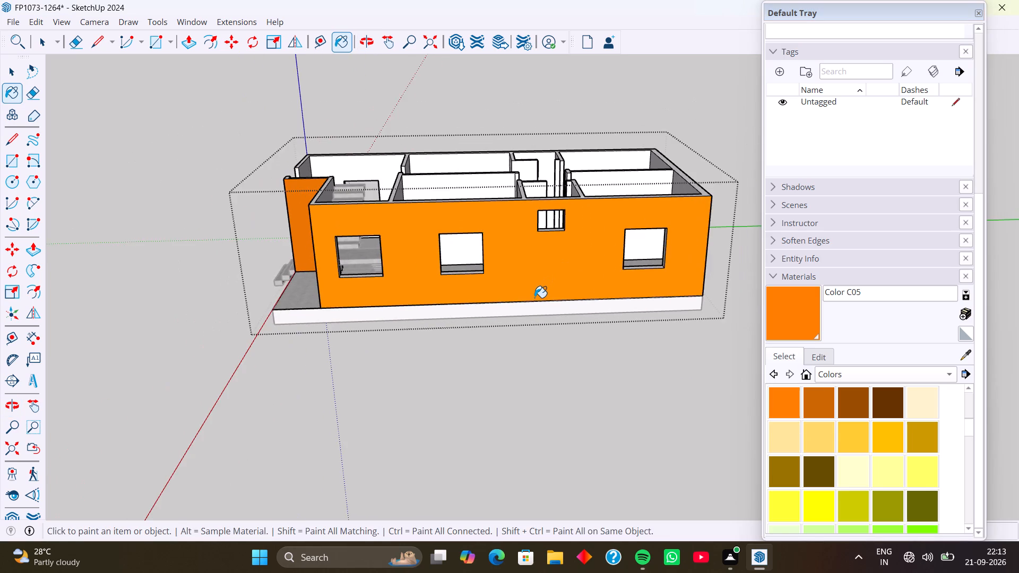
{"action": "scroll", "coordinate": [534, 298], "scroll_direction": "down", "scroll_amount": 3}
{"action": "middle_click_drag", "start_coordinate": [560, 273], "coordinate": [619, 287]}
{"action": "middle_click_drag", "start_coordinate": [477, 314], "coordinate": [621, 274]}
{"action": "middle_click_drag", "start_coordinate": [467, 287], "coordinate": [577, 263]}
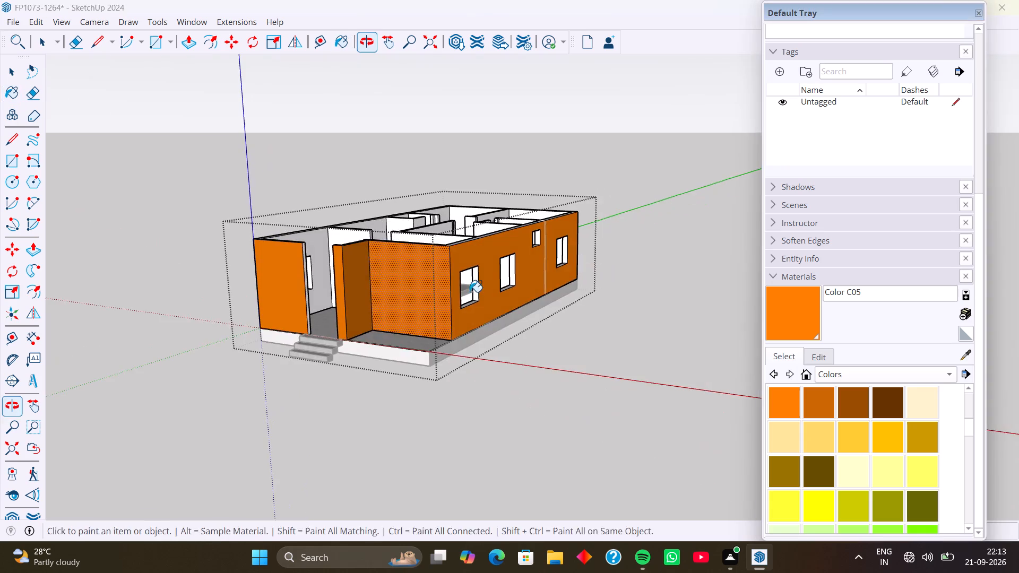
{"action": "middle_click_drag", "start_coordinate": [464, 292], "coordinate": [500, 287]}
{"action": "middle_click_drag", "start_coordinate": [454, 293], "coordinate": [496, 290]}
{"action": "middle_click_drag", "start_coordinate": [360, 320], "coordinate": [473, 304]}
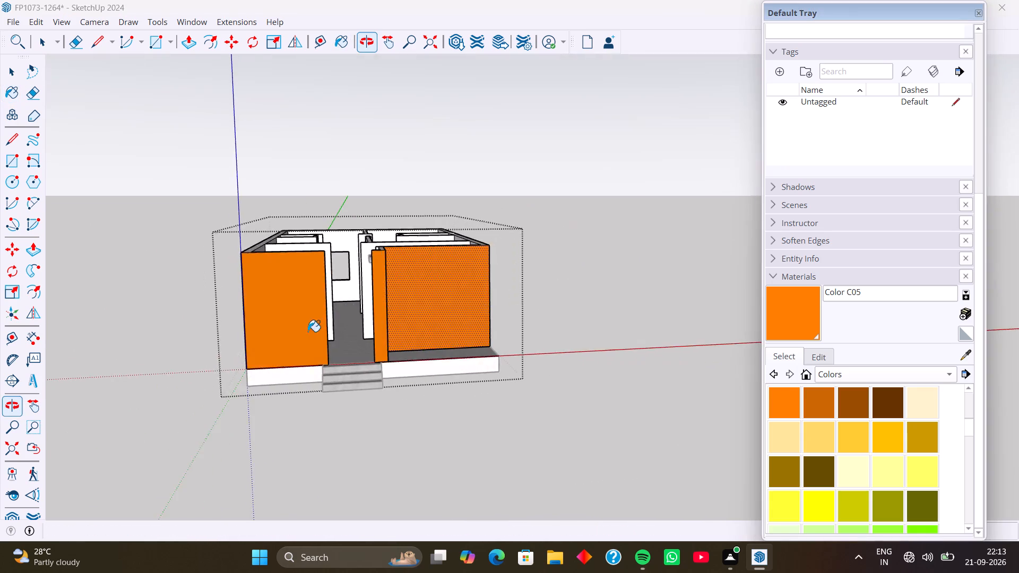
{"action": "middle_click_drag", "start_coordinate": [303, 333], "coordinate": [399, 320]}
{"action": "middle_click_drag", "start_coordinate": [321, 335], "coordinate": [425, 333]}
{"action": "middle_click_drag", "start_coordinate": [324, 351], "coordinate": [477, 332]}
{"action": "left_click", "coordinate": [344, 341]}
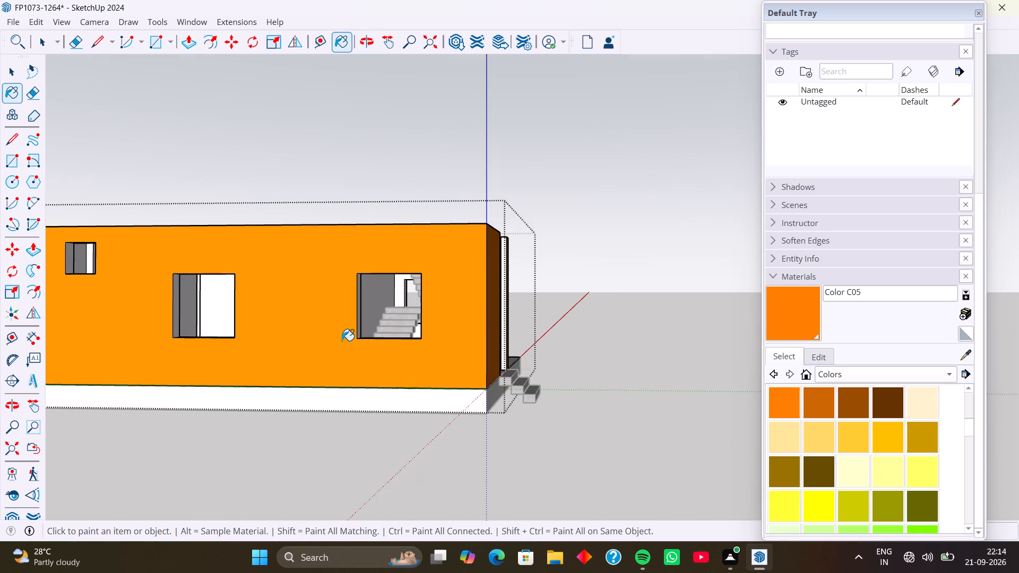
Paint the rear exterior wall of the house with the orange Color C05.
{"action": "scroll", "coordinate": [326, 352], "scroll_direction": "down", "scroll_amount": 7}
{"action": "middle_click_drag", "start_coordinate": [327, 364], "coordinate": [361, 466]}
{"action": "middle_click_drag", "start_coordinate": [254, 372], "coordinate": [515, 355]}
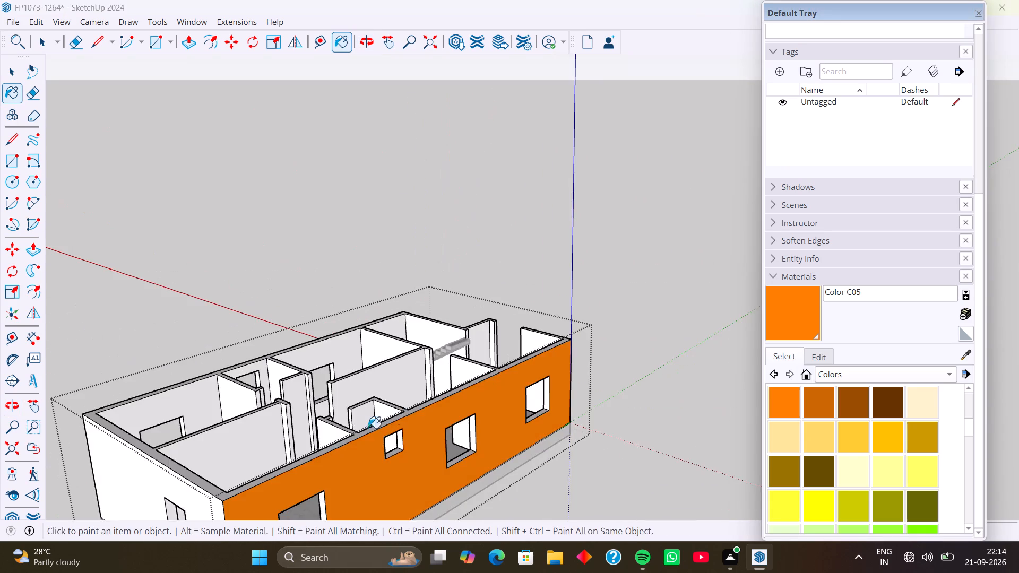
{"action": "scroll", "coordinate": [355, 426], "scroll_direction": "down", "scroll_amount": 4}
{"action": "middle_click_drag", "start_coordinate": [287, 461], "coordinate": [464, 424]}
{"action": "scroll", "coordinate": [459, 436], "scroll_direction": "down", "scroll_amount": 4}
{"action": "left_click", "coordinate": [398, 480]}
Examine the painted front facade, the porch and the interior room layout from several angles and from above.
{"action": "scroll", "coordinate": [482, 454], "scroll_direction": "down", "scroll_amount": 4}
{"action": "middle_click_drag", "start_coordinate": [500, 453], "coordinate": [346, 459]}
{"action": "middle_click_drag", "start_coordinate": [522, 441], "coordinate": [297, 448]}
{"action": "scroll", "coordinate": [324, 448], "scroll_direction": "down", "scroll_amount": 1}
{"action": "middle_click_drag", "start_coordinate": [555, 403], "coordinate": [292, 442]}
{"action": "middle_click_drag", "start_coordinate": [534, 406], "coordinate": [322, 429]}
{"action": "scroll", "coordinate": [474, 352], "scroll_direction": "up", "scroll_amount": 2}
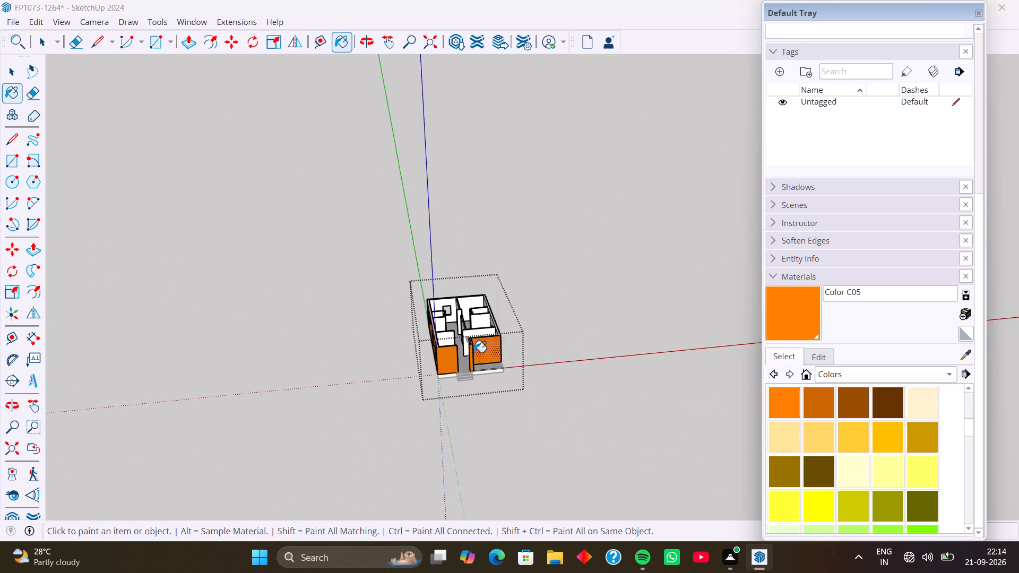
{"action": "scroll", "coordinate": [474, 352], "scroll_direction": "up", "scroll_amount": 9}
{"action": "middle_click_drag", "start_coordinate": [461, 375], "coordinate": [412, 354]}
{"action": "scroll", "coordinate": [481, 384], "scroll_direction": "up", "scroll_amount": 3}
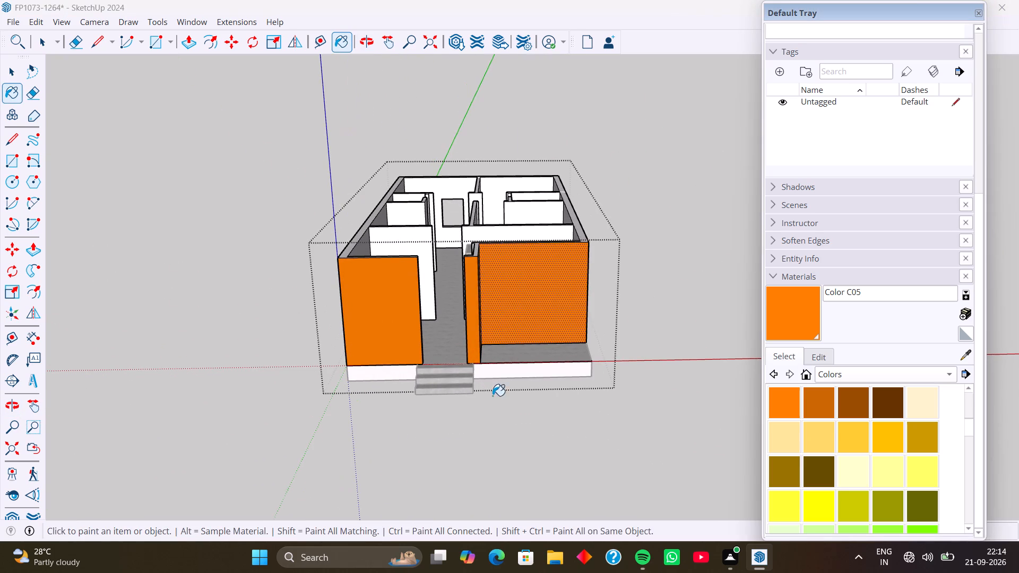
{"action": "middle_click_drag", "start_coordinate": [507, 399], "coordinate": [491, 468]}
{"action": "middle_click_drag", "start_coordinate": [504, 446], "coordinate": [507, 417]}
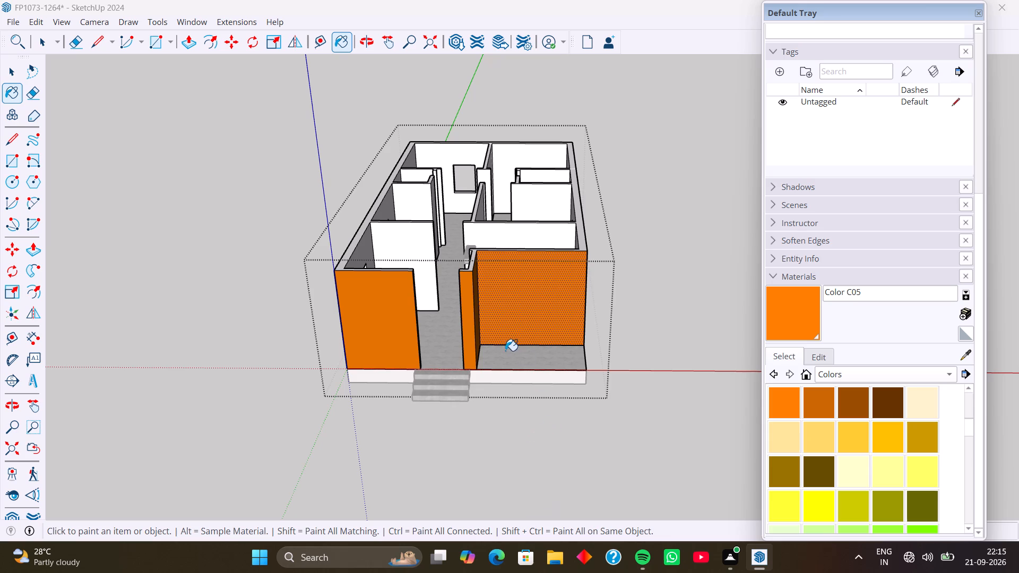
{"action": "middle_click_drag", "start_coordinate": [483, 346], "coordinate": [558, 299]}
{"action": "middle_click_drag", "start_coordinate": [426, 349], "coordinate": [529, 353]}
{"action": "middle_click_drag", "start_coordinate": [473, 384], "coordinate": [558, 362]}
{"action": "middle_click_drag", "start_coordinate": [523, 389], "coordinate": [566, 377]}
{"action": "middle_click_drag", "start_coordinate": [513, 378], "coordinate": [503, 448]}
{"action": "middle_click_drag", "start_coordinate": [541, 375], "coordinate": [436, 414]}
{"action": "middle_click_drag", "start_coordinate": [512, 428], "coordinate": [423, 444]}
{"action": "middle_click_drag", "start_coordinate": [507, 444], "coordinate": [437, 454]}
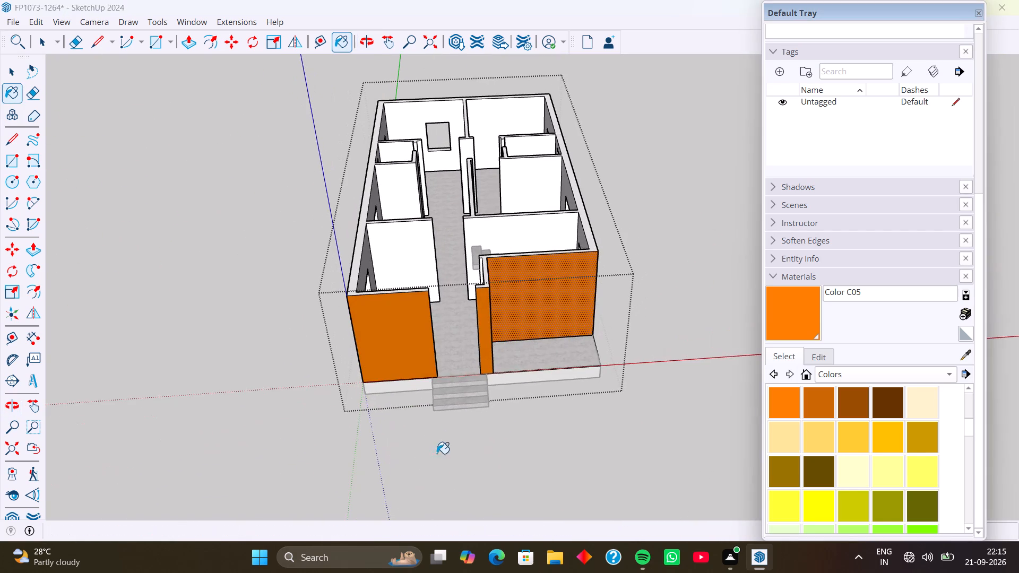
{"action": "middle_click_drag", "start_coordinate": [534, 344], "coordinate": [500, 359]}
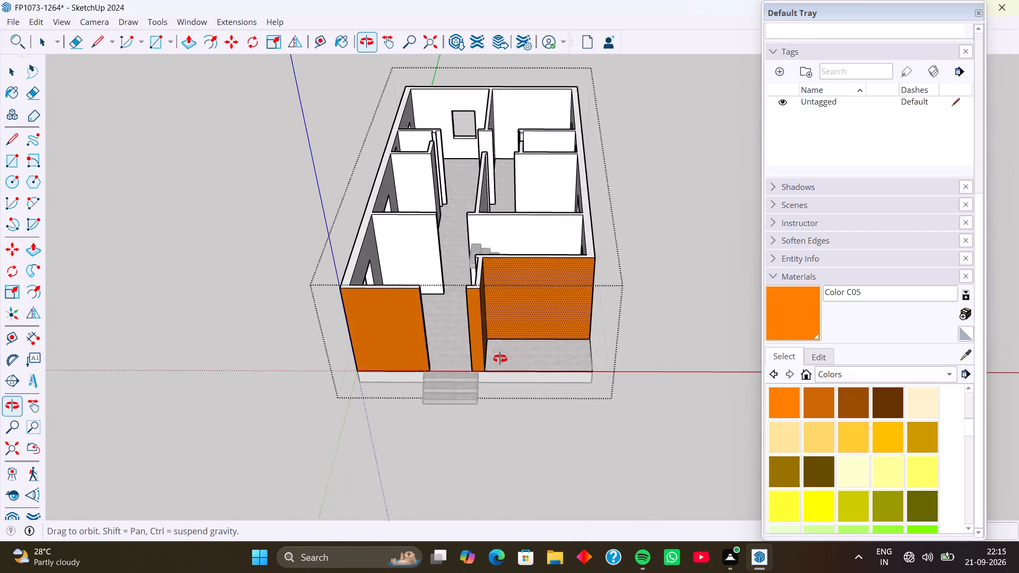
{"action": "middle_click_drag", "start_coordinate": [500, 359], "coordinate": [495, 408]}
{"action": "middle_click_drag", "start_coordinate": [556, 313], "coordinate": [563, 428]}
{"action": "middle_click_drag", "start_coordinate": [525, 335], "coordinate": [568, 421]}
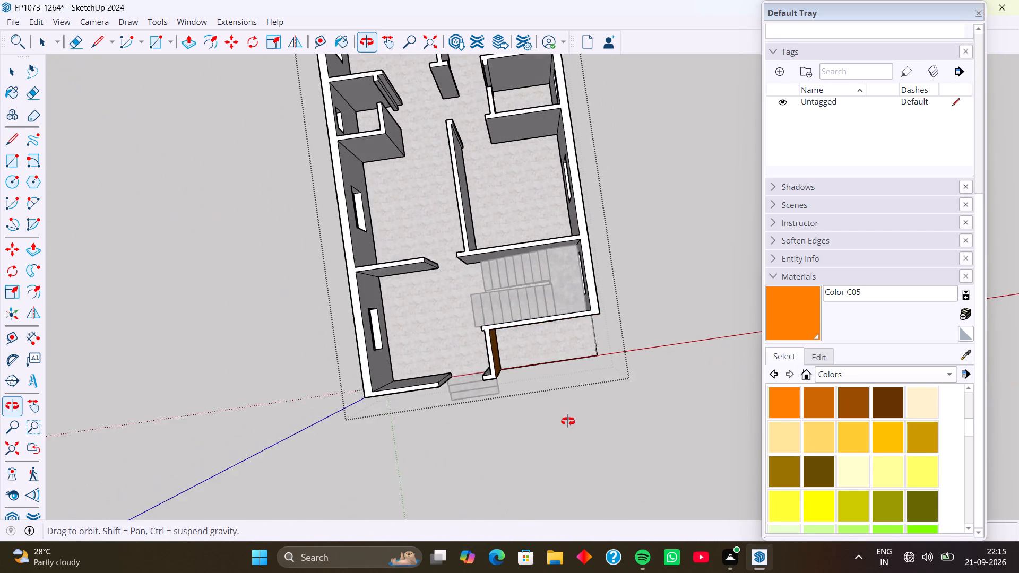
Examine the orange front facade, porch and side wall from several angles, outside the walls group.
{"action": "middle_click_drag", "start_coordinate": [568, 421], "coordinate": [524, 248]}
{"action": "middle_click_drag", "start_coordinate": [565, 422], "coordinate": [501, 301]}
{"action": "middle_click_drag", "start_coordinate": [635, 433], "coordinate": [506, 415]}
{"action": "middle_click_drag", "start_coordinate": [598, 422], "coordinate": [512, 427]}
{"action": "middle_click_drag", "start_coordinate": [526, 421], "coordinate": [591, 402]}
{"action": "middle_click_drag", "start_coordinate": [533, 407], "coordinate": [596, 394]}
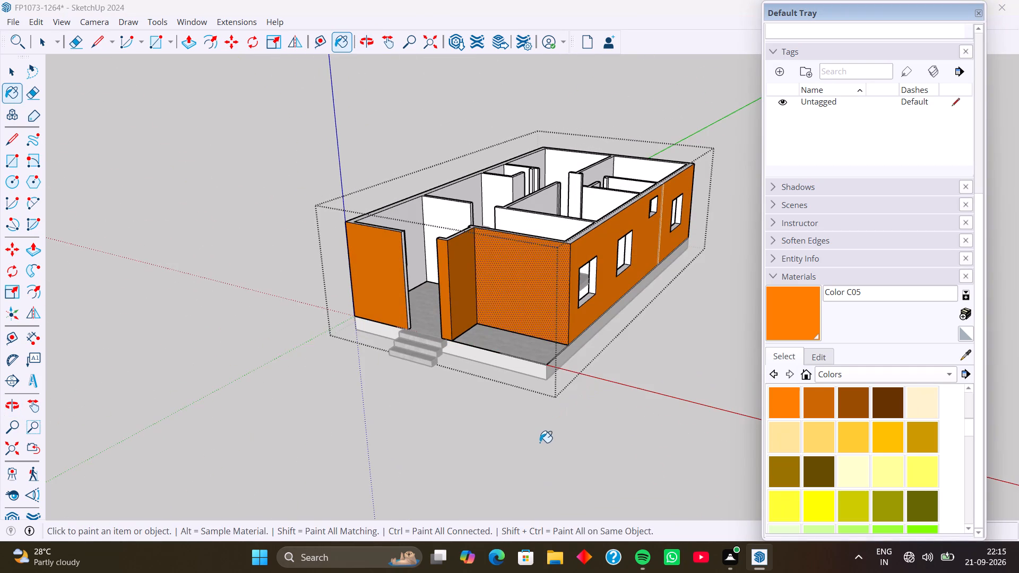
{"action": "key", "text": "space"}
{"action": "left_click", "coordinate": [540, 442]}
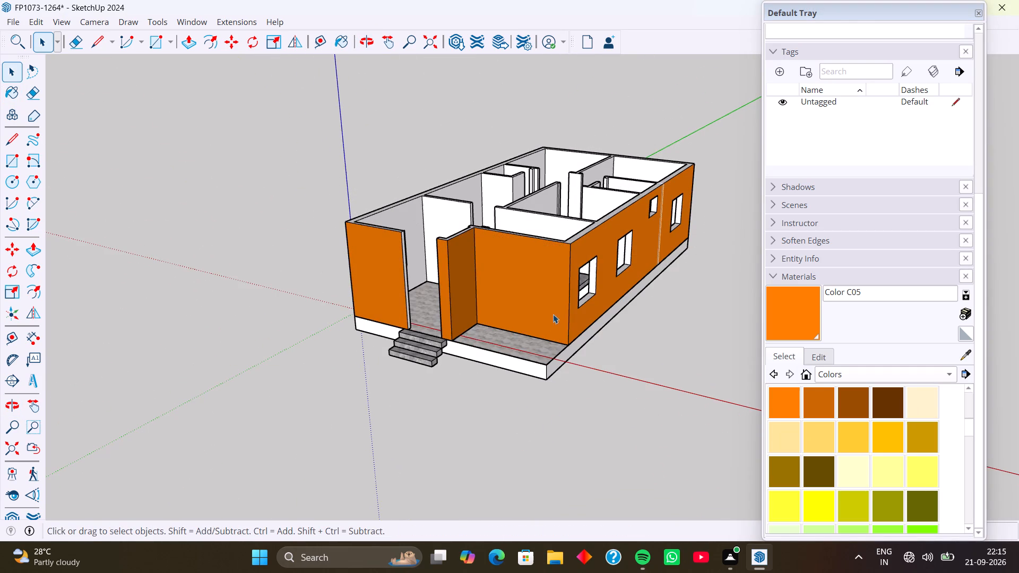
{"action": "middle_click_drag", "start_coordinate": [559, 322], "coordinate": [367, 334]}
{"action": "middle_click_drag", "start_coordinate": [434, 357], "coordinate": [451, 357]}
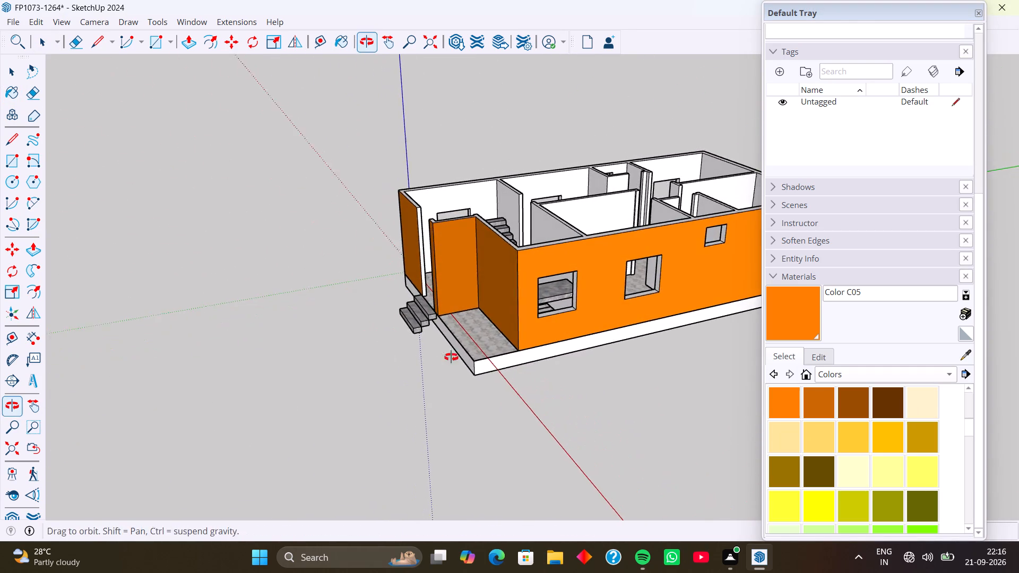
{"action": "middle_click_drag", "start_coordinate": [451, 357], "coordinate": [481, 354]}
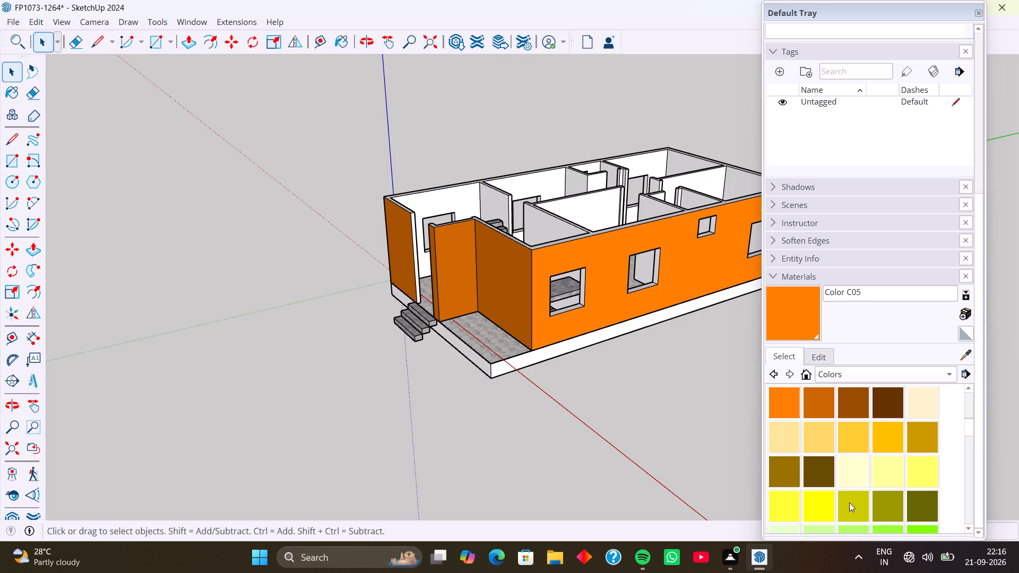
Switch the material library to Colors-Named and look through its swatches for a new wall colour.
{"action": "scroll", "coordinate": [862, 453], "scroll_direction": "down", "scroll_amount": 3}
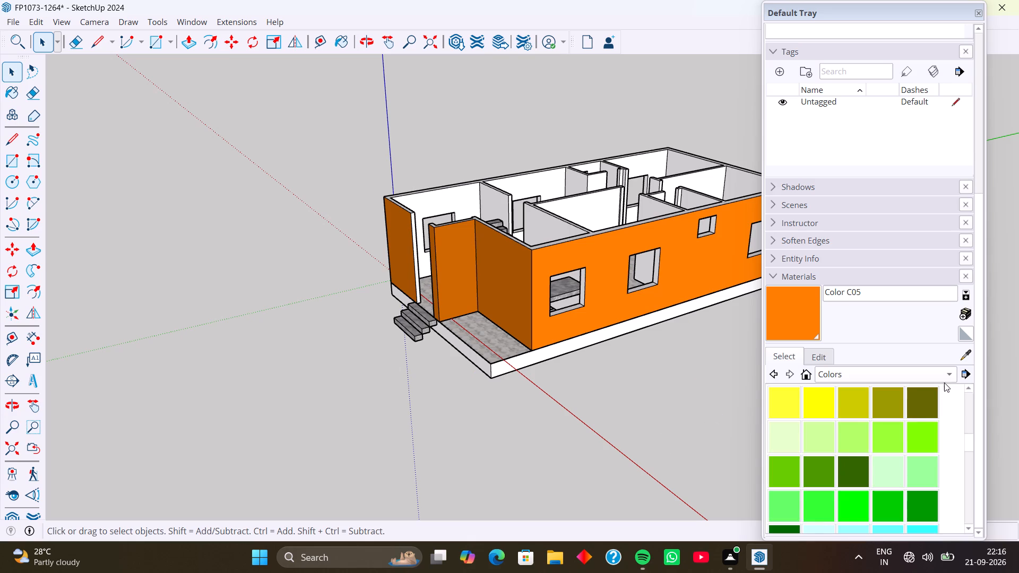
{"action": "left_click", "coordinate": [946, 376]}
{"action": "left_click", "coordinate": [900, 384]}
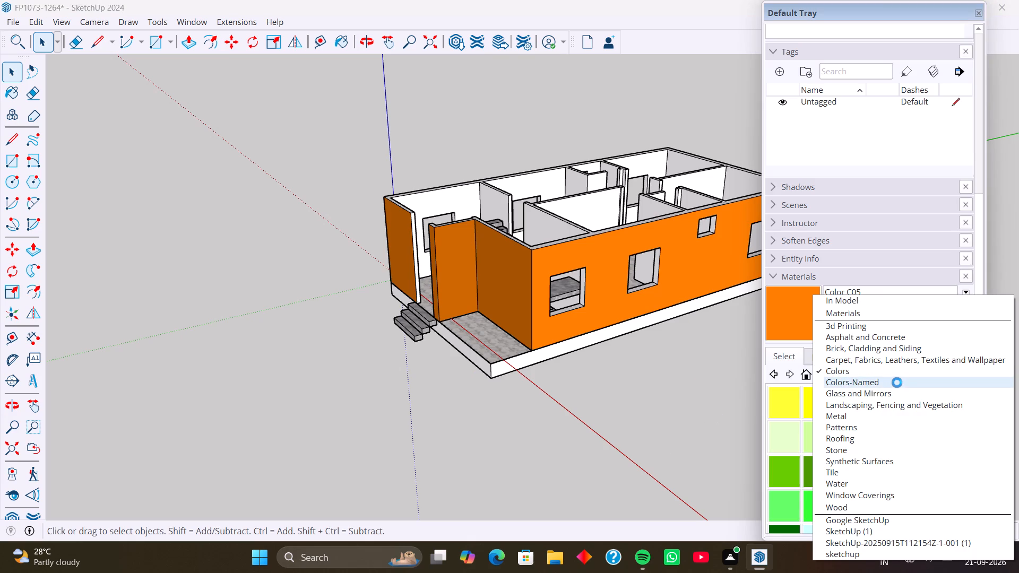
{"action": "scroll", "coordinate": [845, 449], "scroll_direction": "down", "scroll_amount": 1}
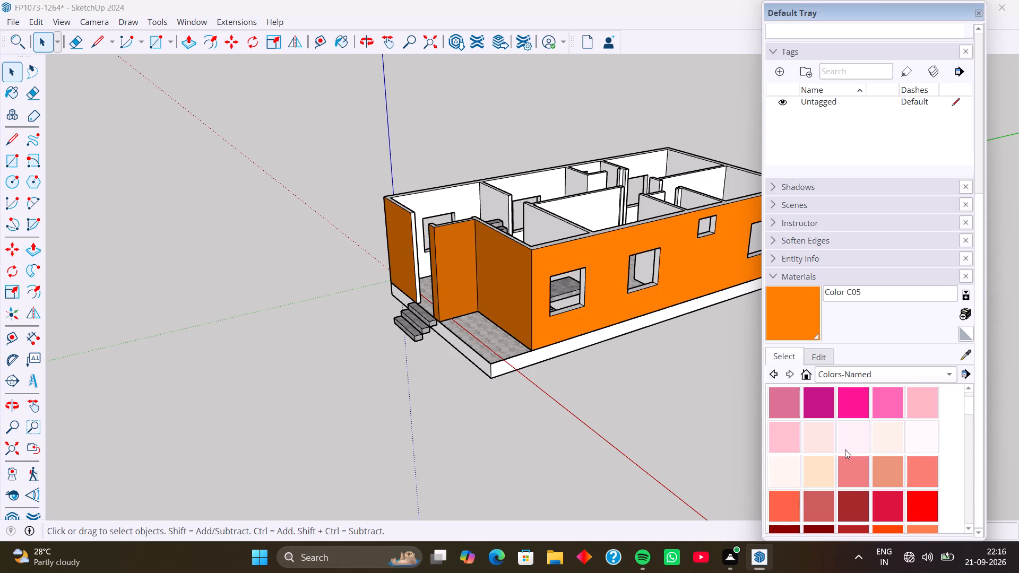
{"action": "scroll", "coordinate": [845, 449], "scroll_direction": "down", "scroll_amount": 8}
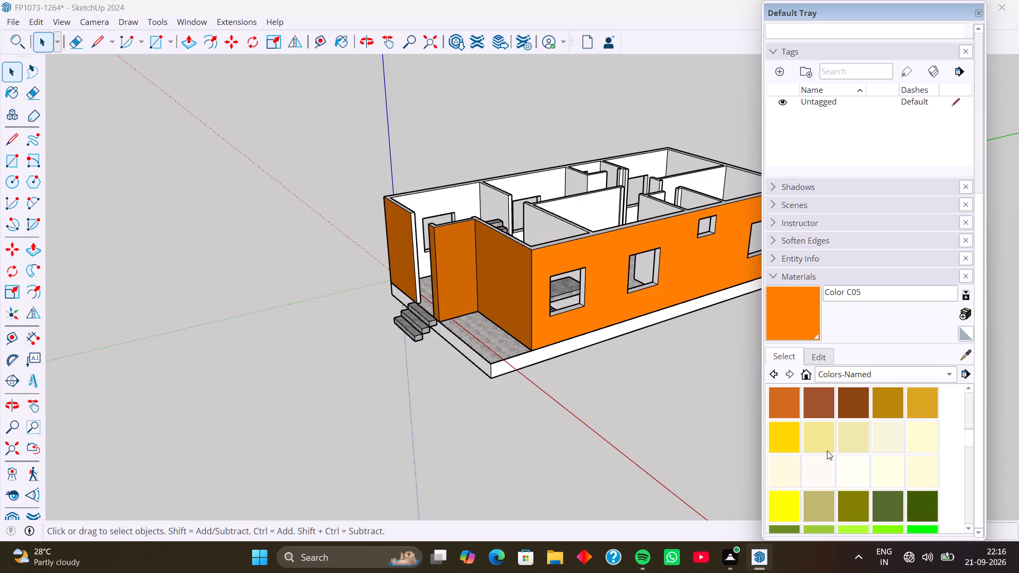
{"action": "scroll", "coordinate": [827, 450], "scroll_direction": "down", "scroll_amount": 8}
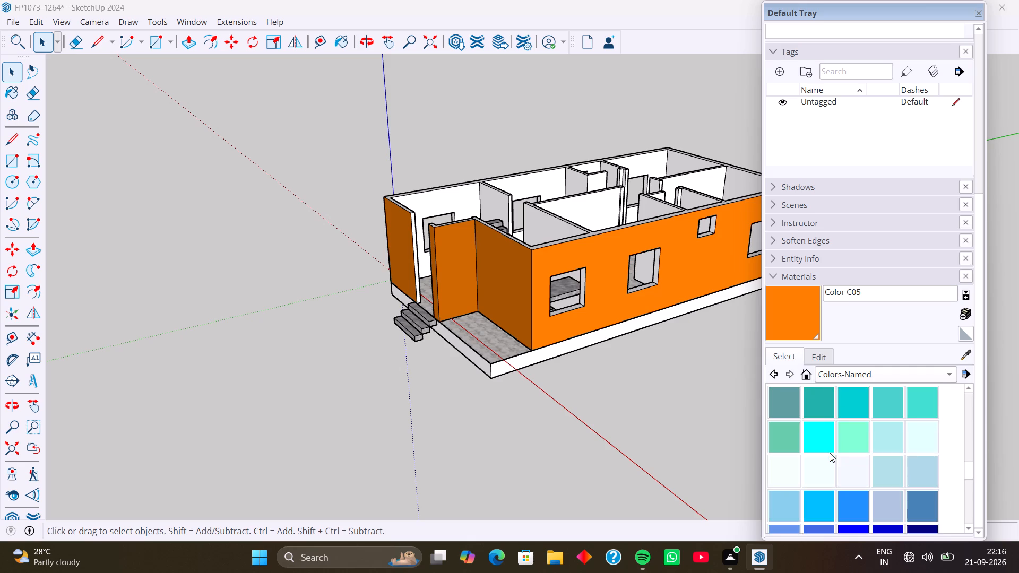
{"action": "scroll", "coordinate": [830, 457], "scroll_direction": "down", "scroll_amount": 4}
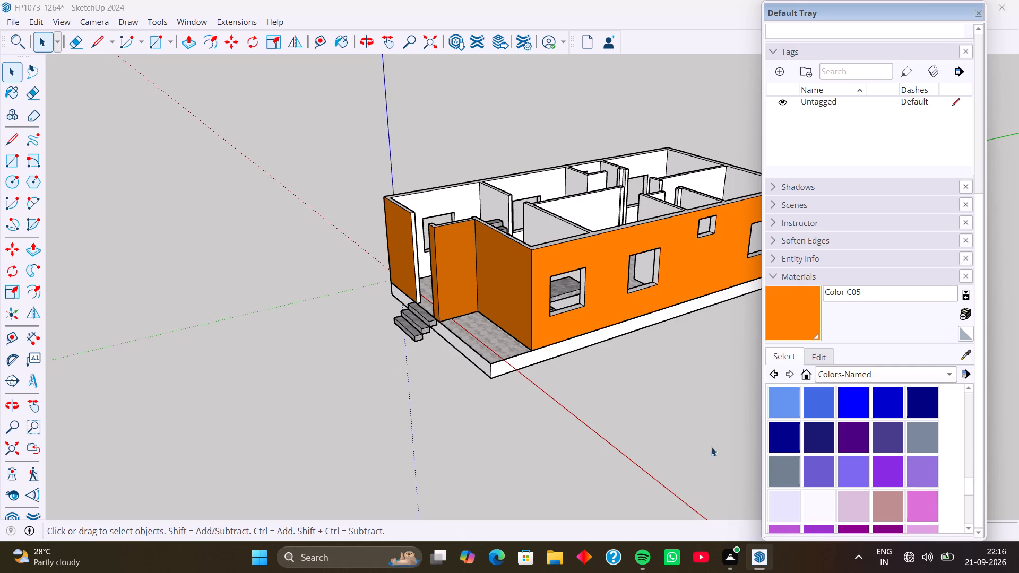
{"action": "scroll", "coordinate": [823, 435], "scroll_direction": "down", "scroll_amount": 2}
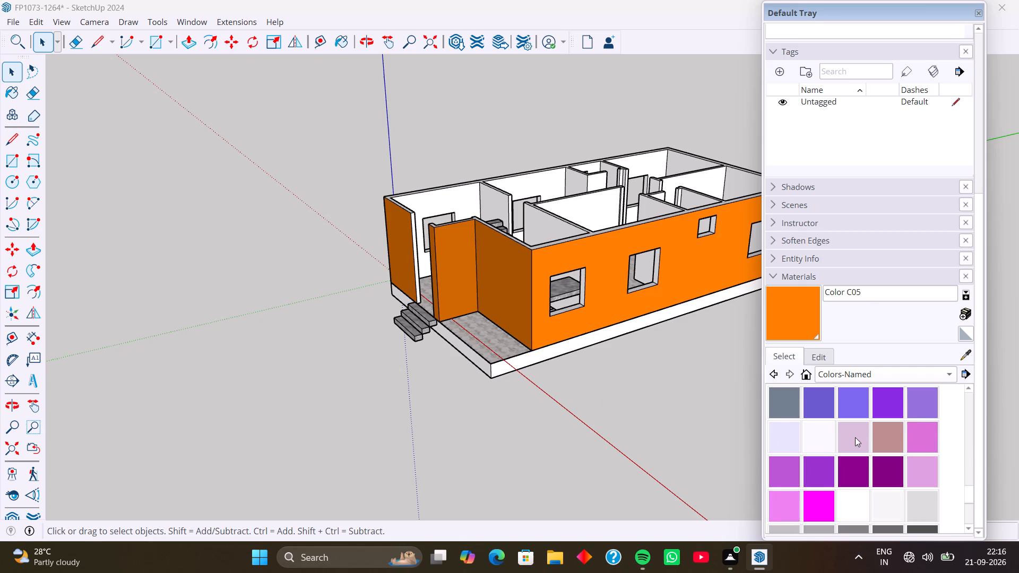
{"action": "scroll", "coordinate": [865, 436], "scroll_direction": "up", "scroll_amount": 1}
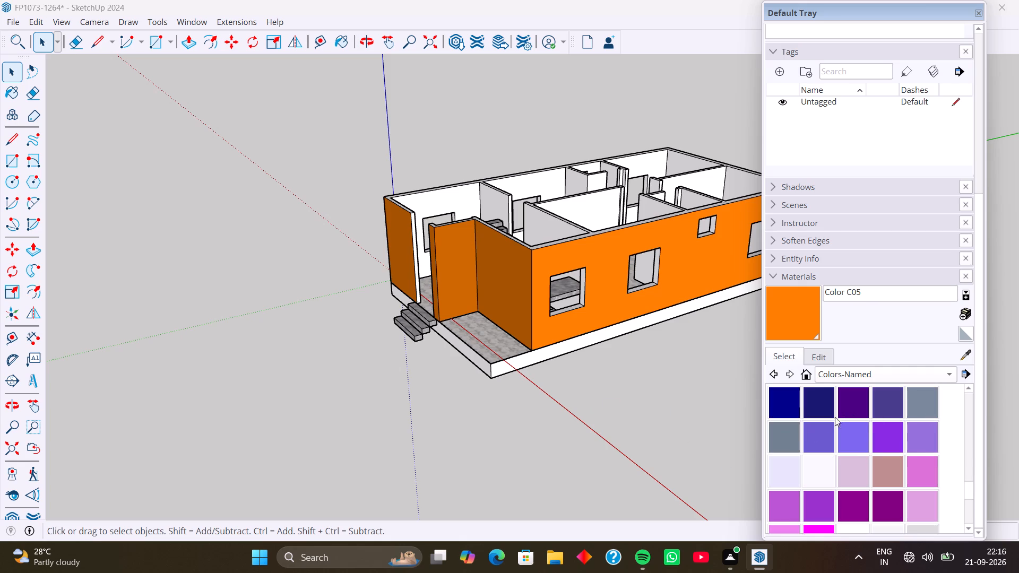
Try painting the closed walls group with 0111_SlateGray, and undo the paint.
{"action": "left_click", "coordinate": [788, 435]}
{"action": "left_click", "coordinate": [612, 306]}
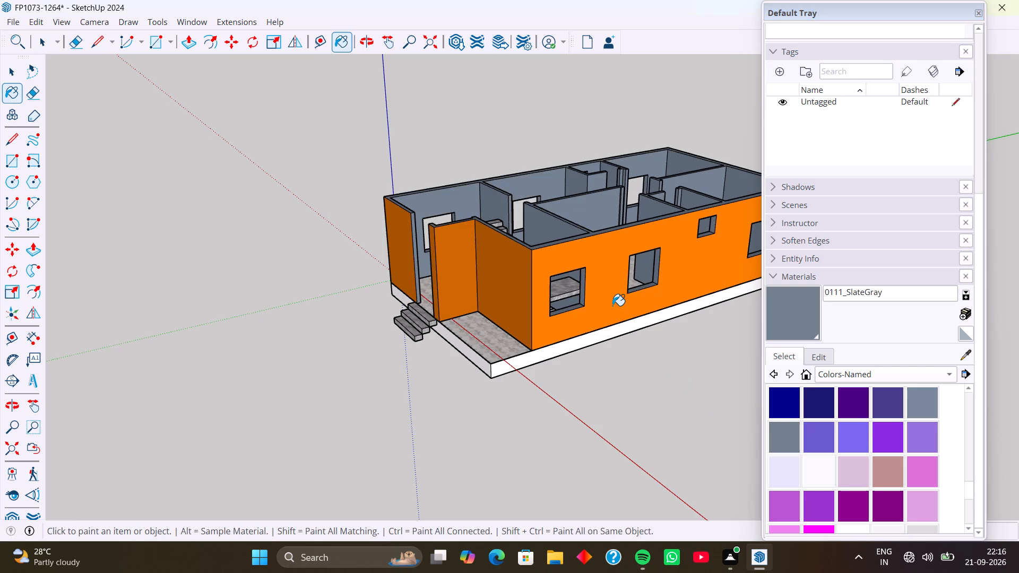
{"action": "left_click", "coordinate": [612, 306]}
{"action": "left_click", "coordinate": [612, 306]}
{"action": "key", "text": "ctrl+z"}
Inside the walls group, paint the long front section of the porch-side exterior wall with 0111_SlateGray.
{"action": "key", "text": "space"}
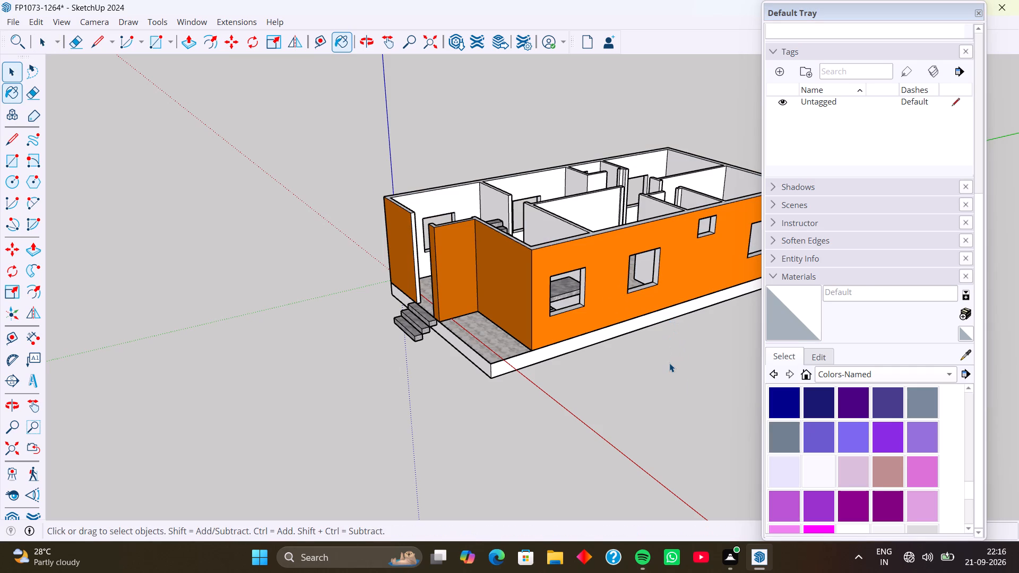
{"action": "left_click", "coordinate": [669, 363]}
{"action": "left_click", "coordinate": [617, 306]}
{"action": "double_click", "coordinate": [617, 306]}
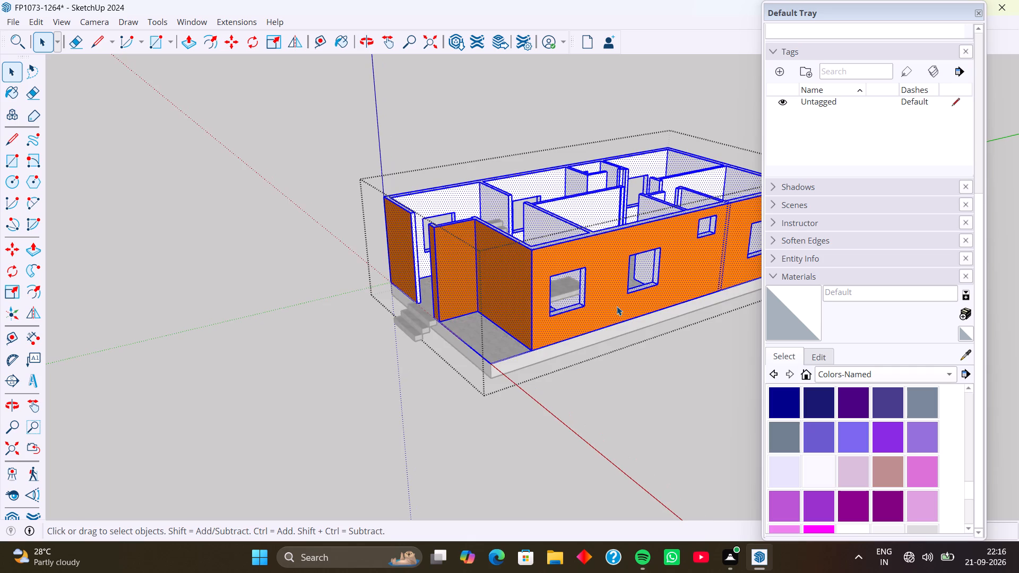
{"action": "left_click", "coordinate": [617, 306]}
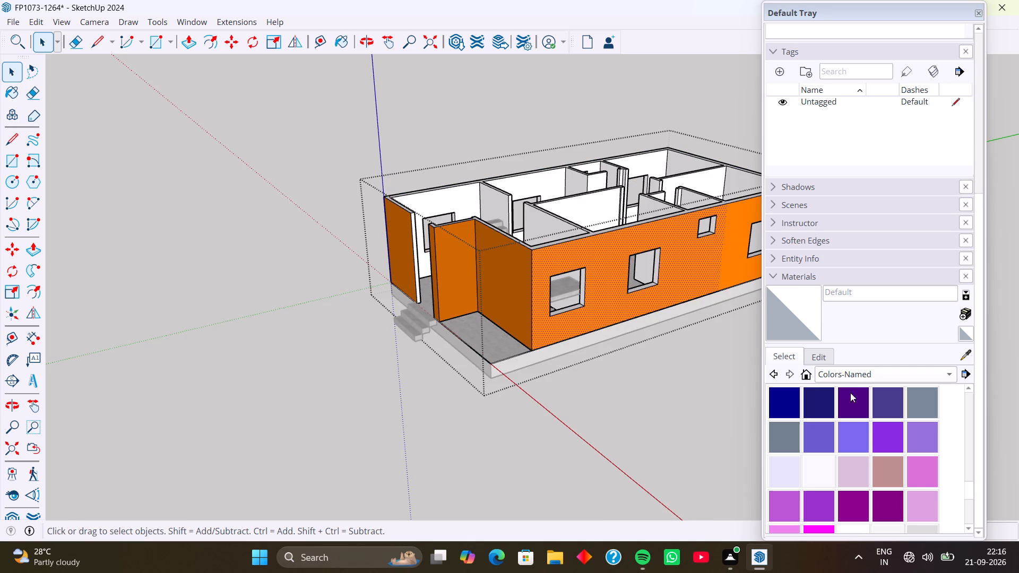
{"action": "left_click", "coordinate": [780, 430]}
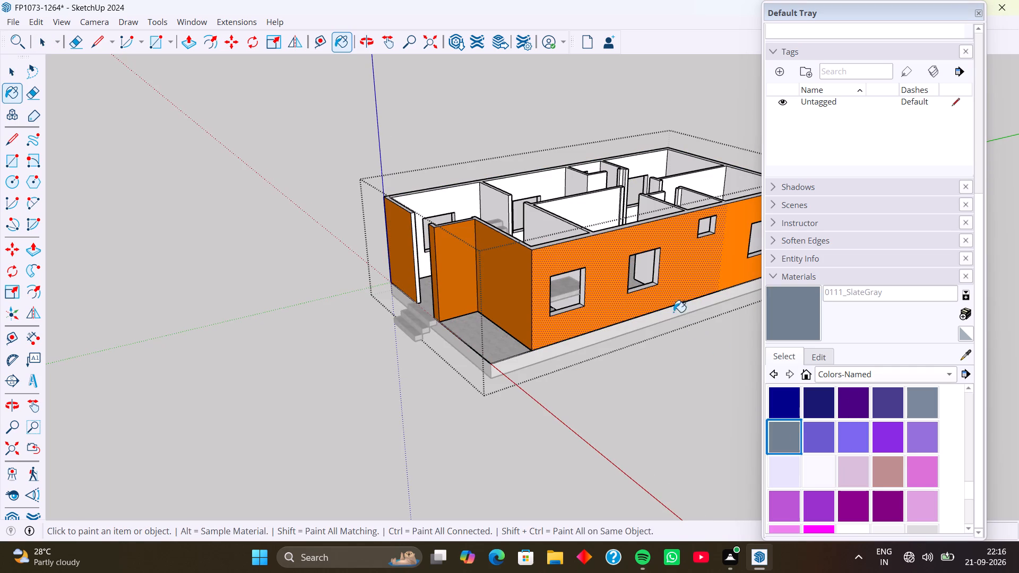
{"action": "left_click", "coordinate": [665, 296]}
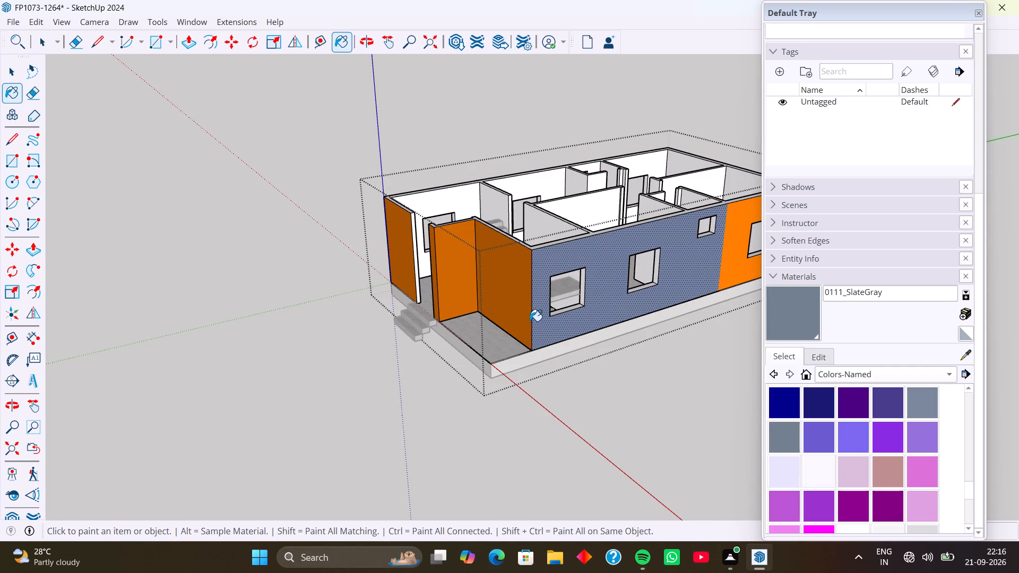
Paint the porch's back wall and its adjoining side wall with 0111_SlateGray.
{"action": "middle_click_drag", "start_coordinate": [483, 312], "coordinate": [524, 336]}
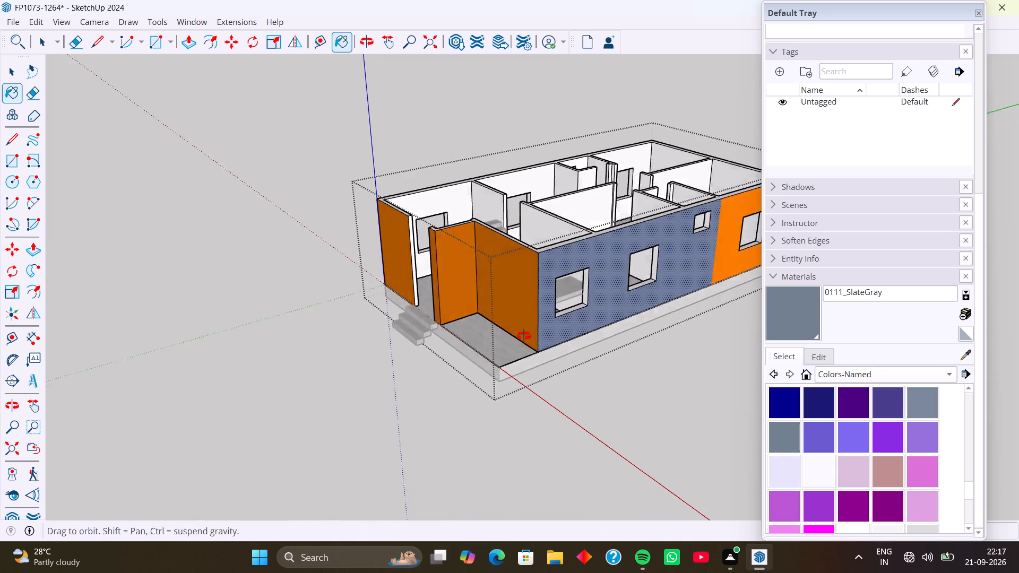
{"action": "middle_click_drag", "start_coordinate": [524, 336], "coordinate": [606, 384]}
{"action": "middle_click_drag", "start_coordinate": [528, 355], "coordinate": [648, 334]}
{"action": "scroll", "coordinate": [539, 295], "scroll_direction": "up", "scroll_amount": 4}
{"action": "left_click", "coordinate": [539, 291]}
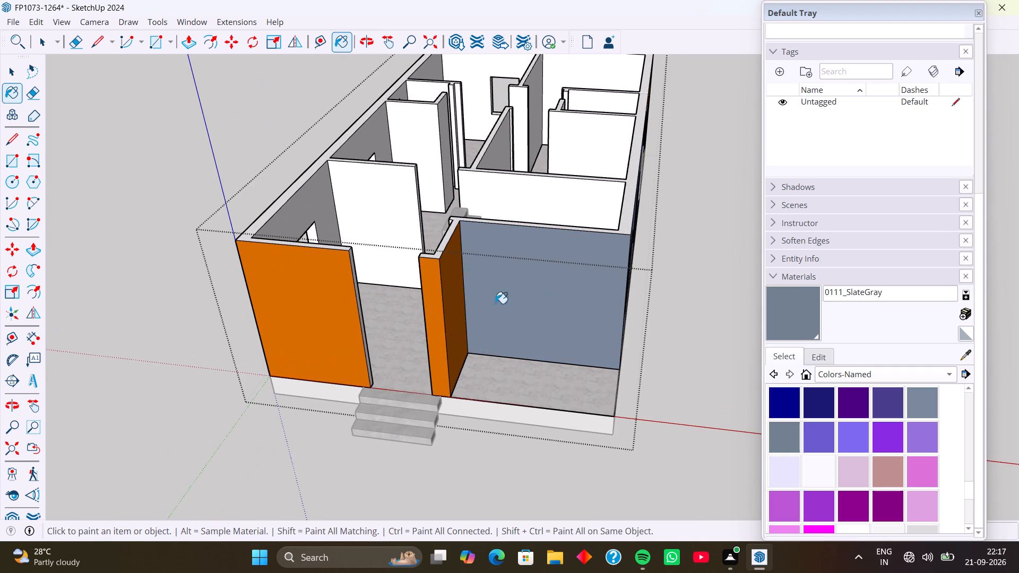
{"action": "left_click", "coordinate": [454, 300]}
Paint the narrow wall end beside the entrance and the wide front wall with 0116_Lavender.
{"action": "scroll", "coordinate": [525, 309], "scroll_direction": "down", "scroll_amount": 2}
{"action": "middle_click_drag", "start_coordinate": [525, 349], "coordinate": [550, 335]}
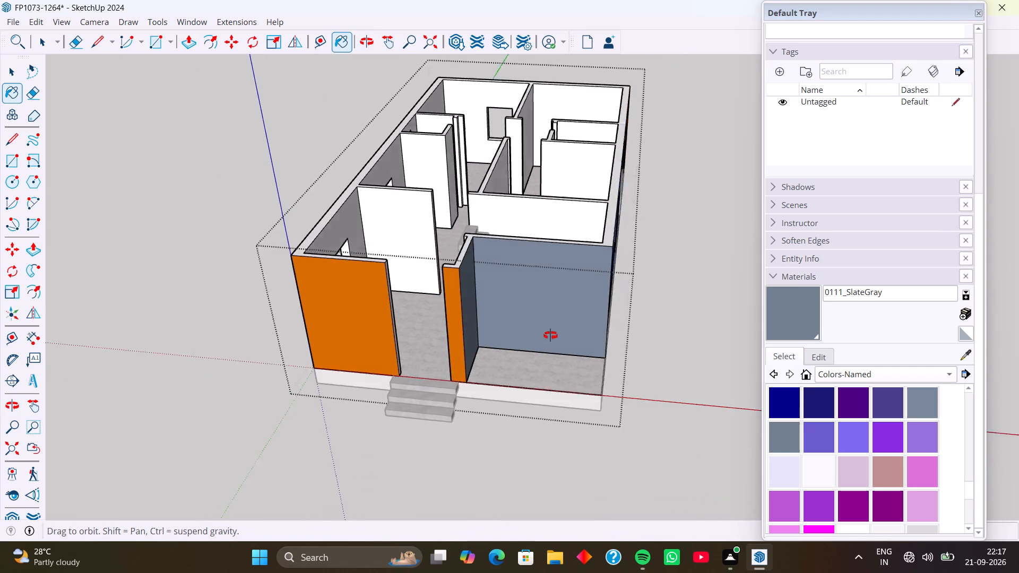
{"action": "middle_click_drag", "start_coordinate": [550, 335], "coordinate": [578, 313]}
{"action": "left_click", "coordinate": [787, 470]}
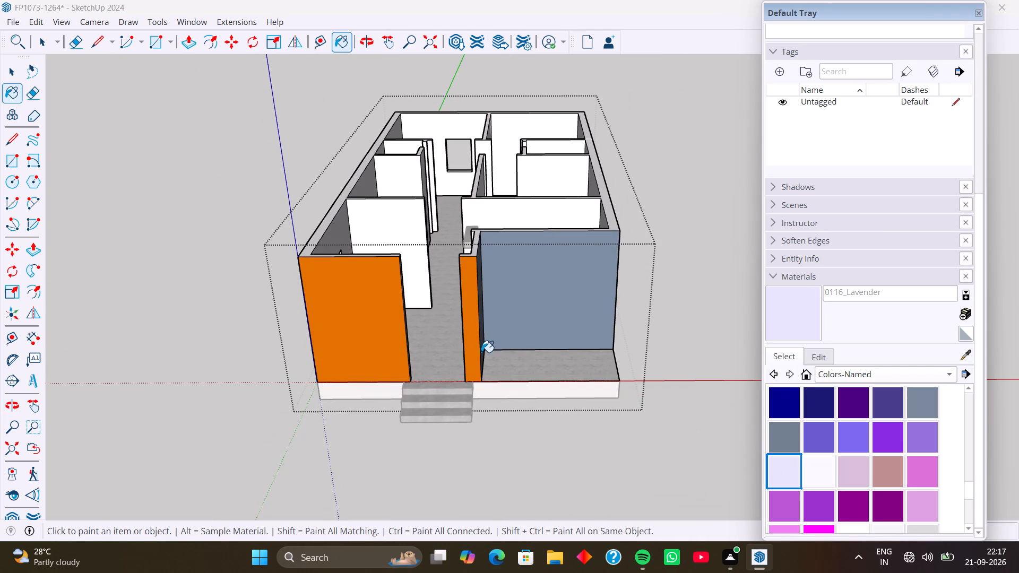
{"action": "left_click", "coordinate": [476, 346]}
{"action": "left_click", "coordinate": [397, 343]}
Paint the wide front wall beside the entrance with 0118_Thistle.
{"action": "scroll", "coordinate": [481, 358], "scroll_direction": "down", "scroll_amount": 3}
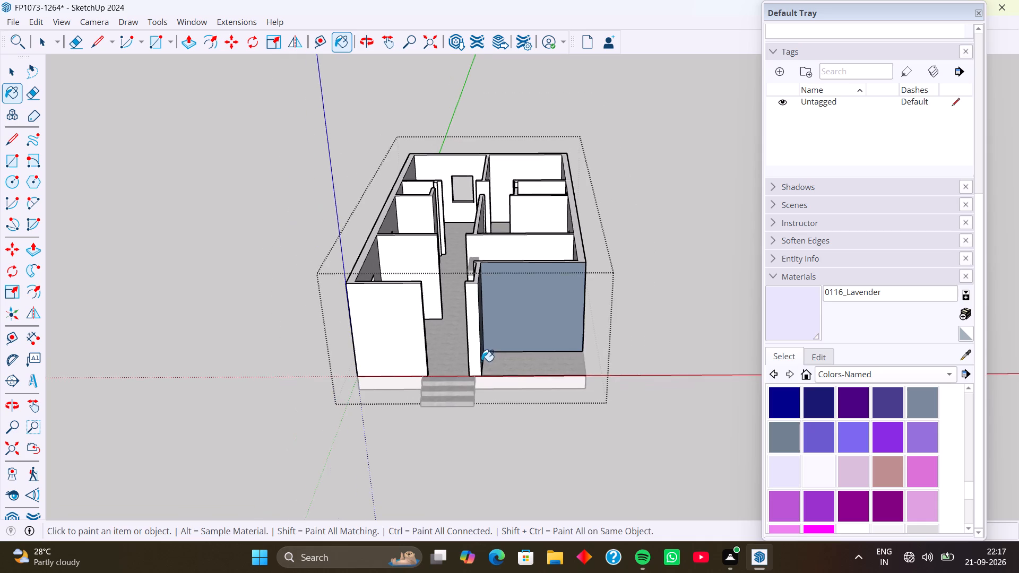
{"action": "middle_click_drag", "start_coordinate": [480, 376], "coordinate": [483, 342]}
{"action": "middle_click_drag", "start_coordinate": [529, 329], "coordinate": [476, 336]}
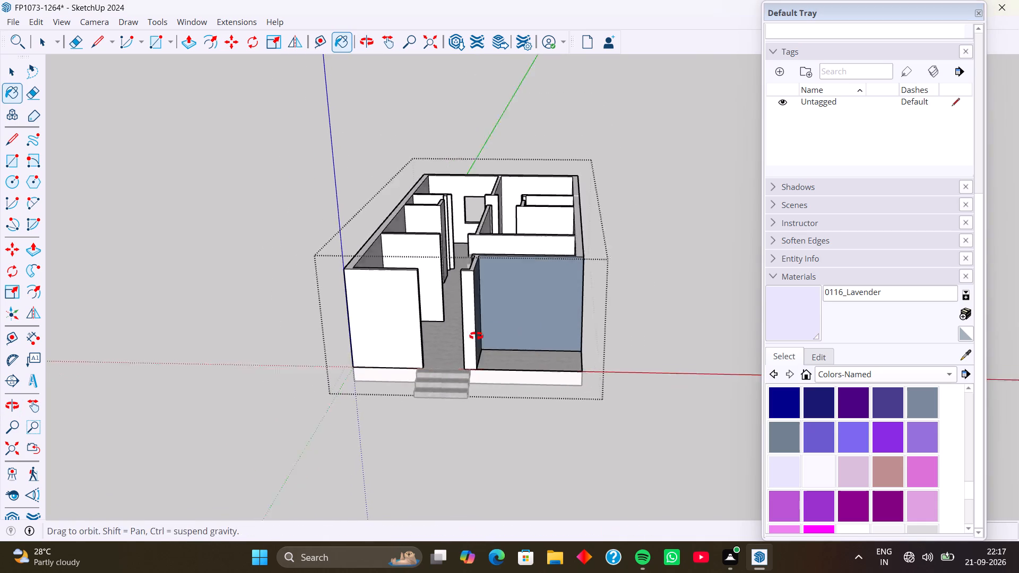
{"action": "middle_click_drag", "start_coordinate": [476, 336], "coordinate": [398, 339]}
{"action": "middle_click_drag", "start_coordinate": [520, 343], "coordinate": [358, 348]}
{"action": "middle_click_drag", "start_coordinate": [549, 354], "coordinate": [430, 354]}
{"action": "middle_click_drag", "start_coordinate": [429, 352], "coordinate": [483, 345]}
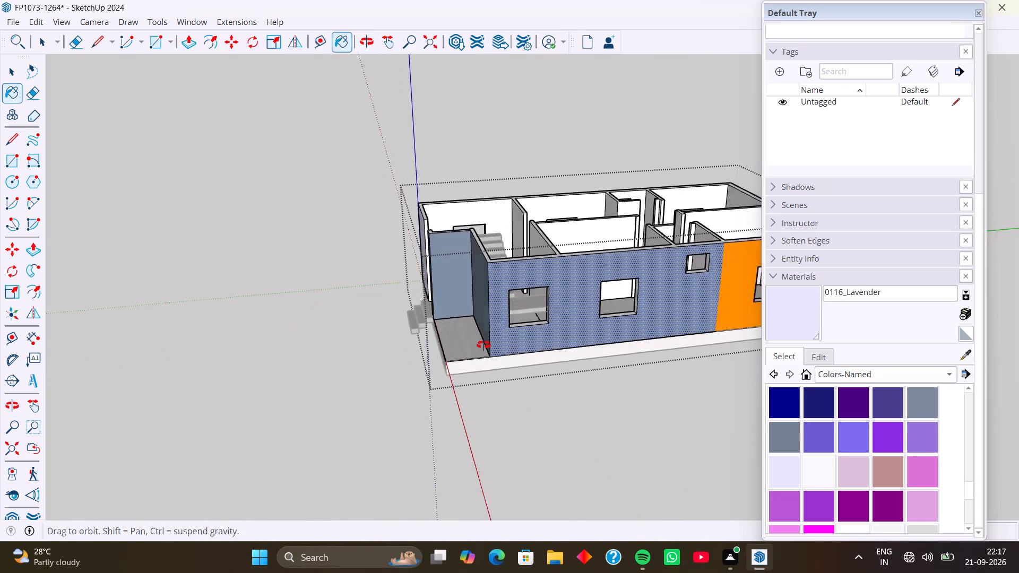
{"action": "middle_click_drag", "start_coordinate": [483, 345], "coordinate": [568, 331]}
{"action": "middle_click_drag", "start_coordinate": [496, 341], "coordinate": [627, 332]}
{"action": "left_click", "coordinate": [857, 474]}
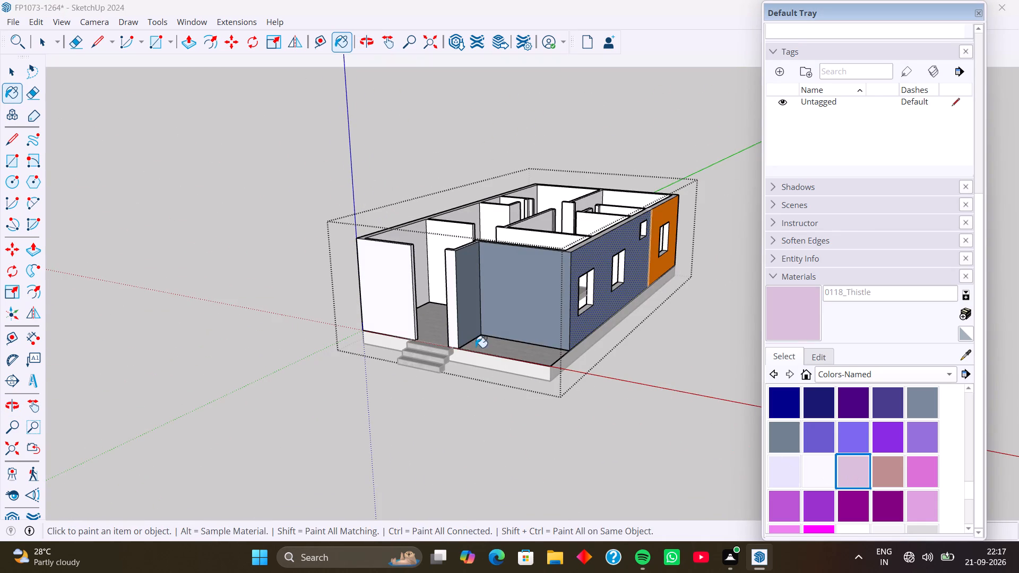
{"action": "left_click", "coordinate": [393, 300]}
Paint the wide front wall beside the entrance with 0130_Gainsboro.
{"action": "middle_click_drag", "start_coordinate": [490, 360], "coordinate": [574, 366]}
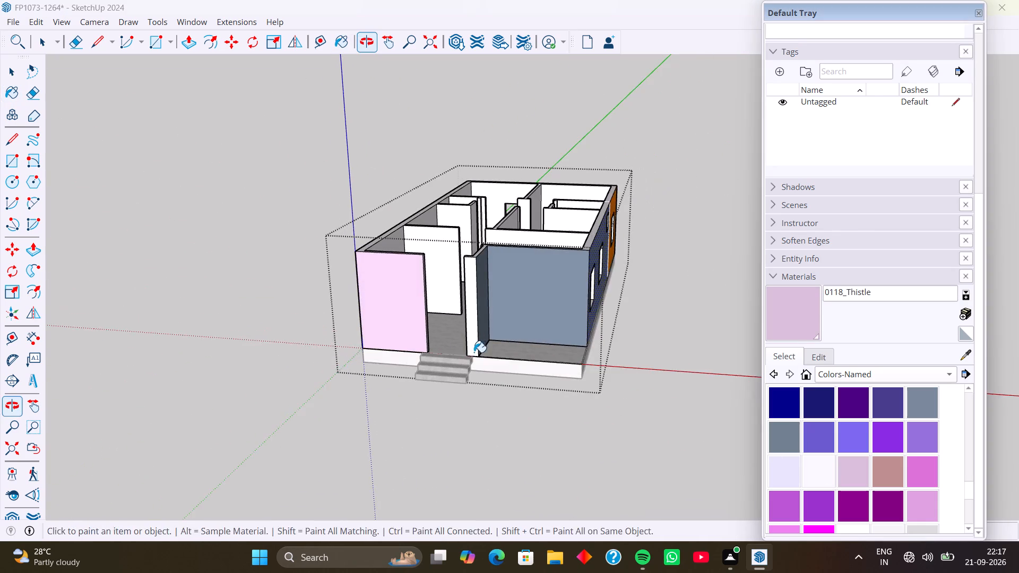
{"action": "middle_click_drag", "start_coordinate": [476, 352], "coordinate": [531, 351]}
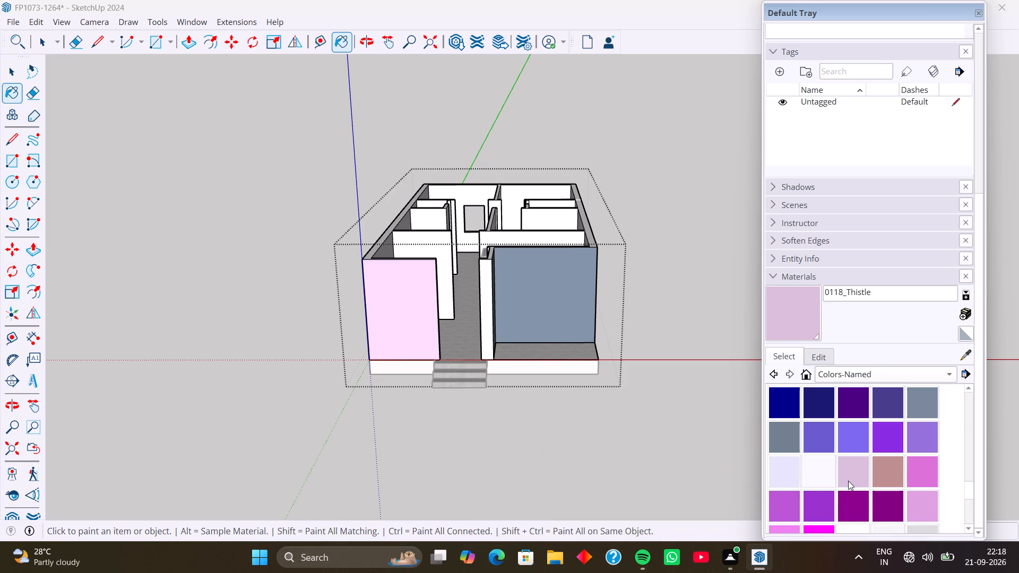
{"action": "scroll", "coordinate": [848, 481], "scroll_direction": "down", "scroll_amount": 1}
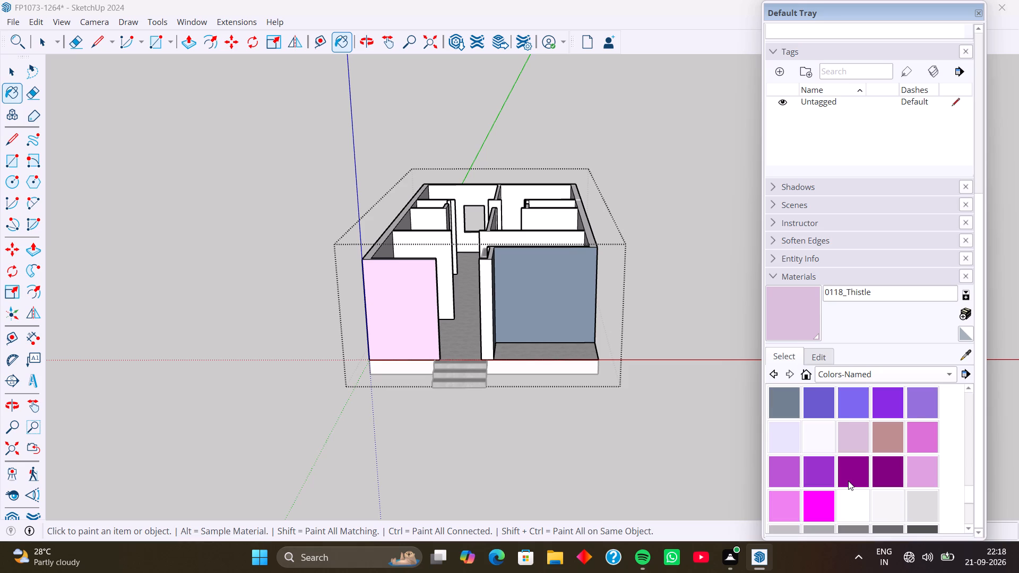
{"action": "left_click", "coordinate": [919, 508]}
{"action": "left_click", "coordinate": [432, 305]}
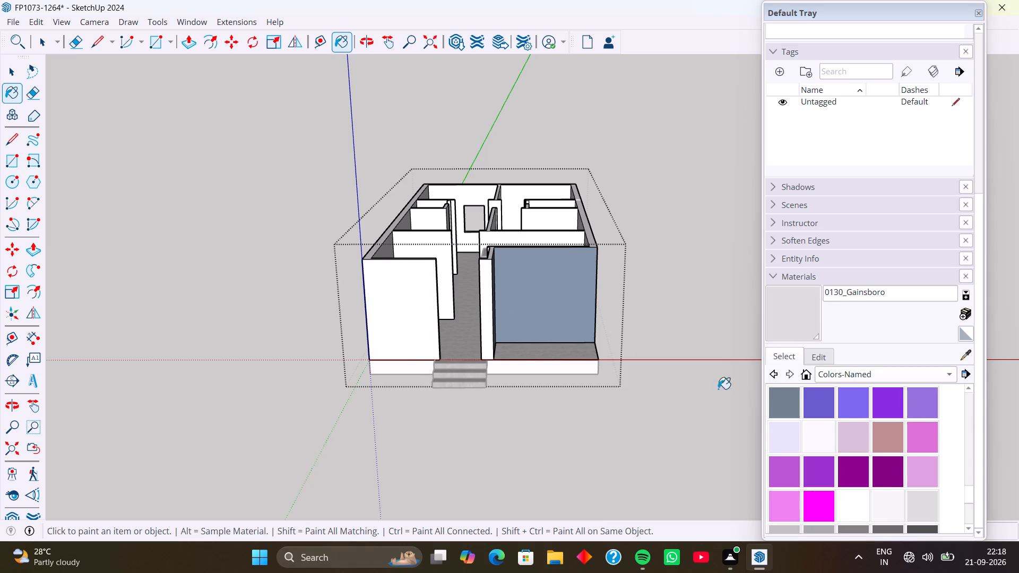
Paint the wide front wall and the porch's back wall with 0131_Silver.
{"action": "scroll", "coordinate": [891, 490], "scroll_direction": "down", "scroll_amount": 1}
{"action": "left_click", "coordinate": [787, 502]}
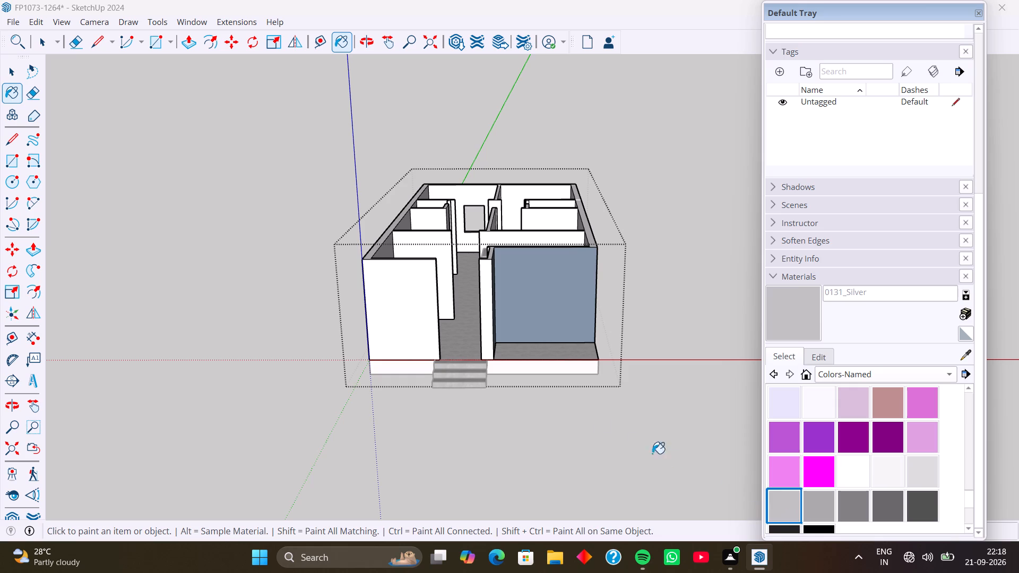
{"action": "left_click", "coordinate": [413, 312]}
{"action": "left_click", "coordinate": [547, 292]}
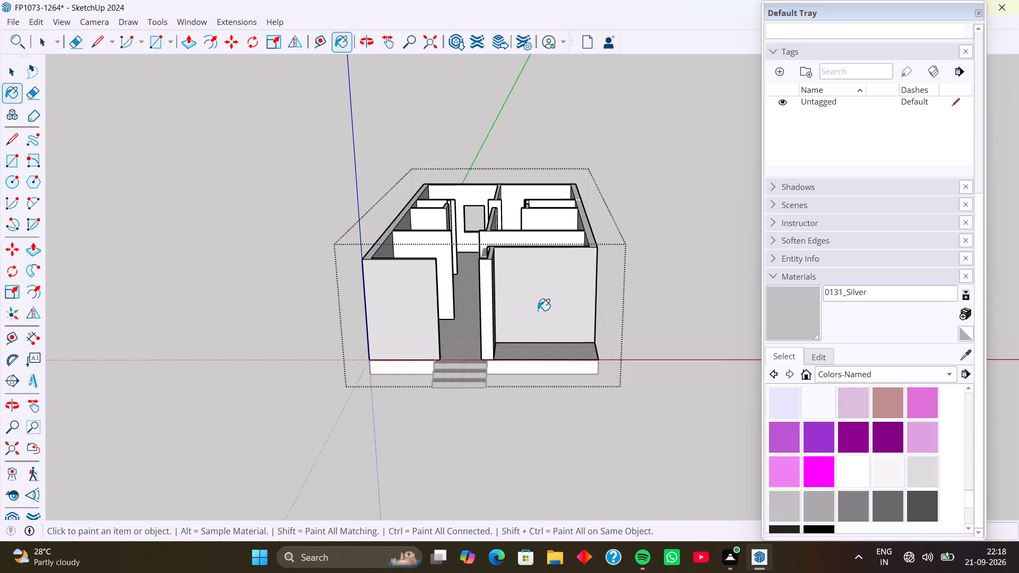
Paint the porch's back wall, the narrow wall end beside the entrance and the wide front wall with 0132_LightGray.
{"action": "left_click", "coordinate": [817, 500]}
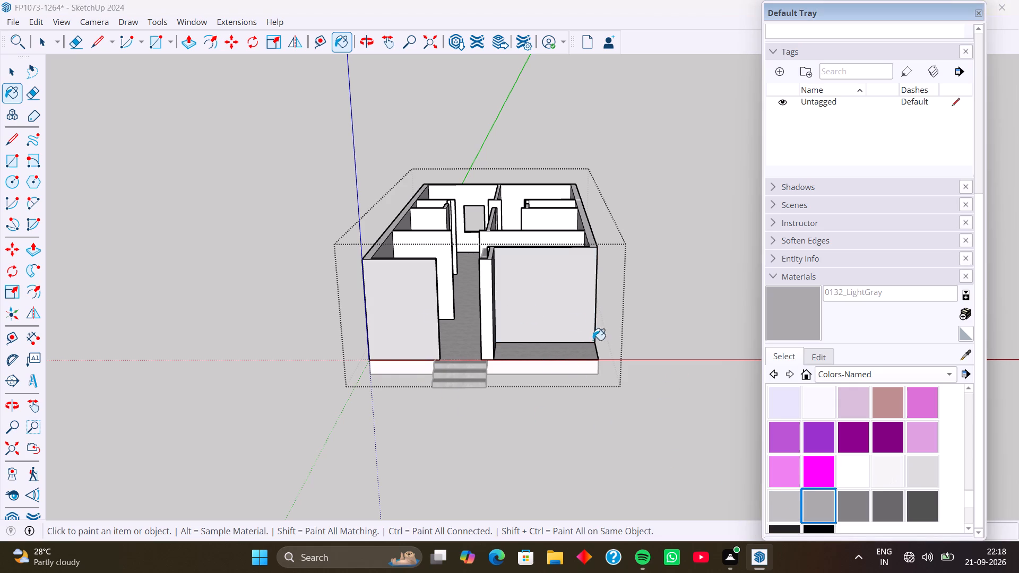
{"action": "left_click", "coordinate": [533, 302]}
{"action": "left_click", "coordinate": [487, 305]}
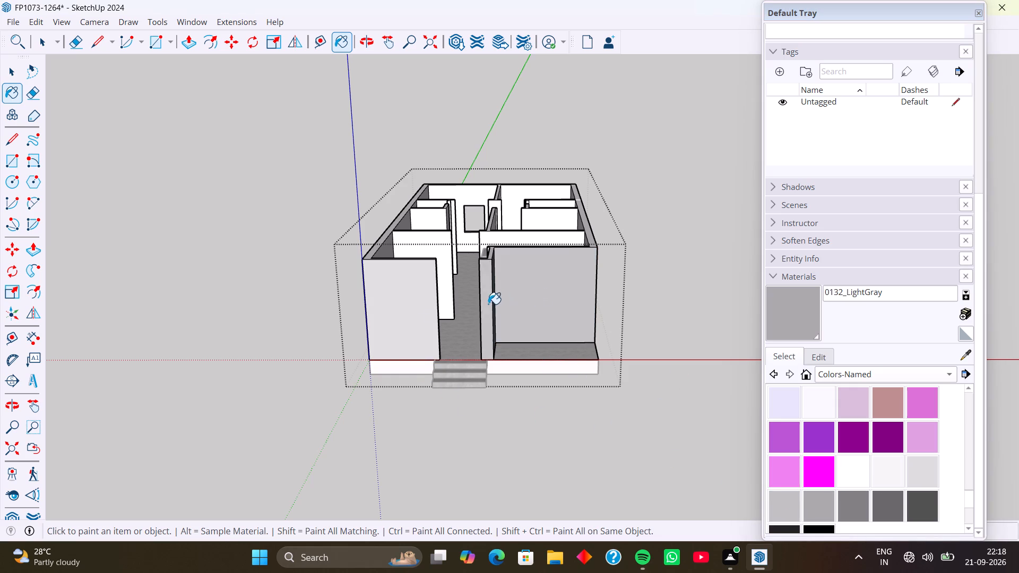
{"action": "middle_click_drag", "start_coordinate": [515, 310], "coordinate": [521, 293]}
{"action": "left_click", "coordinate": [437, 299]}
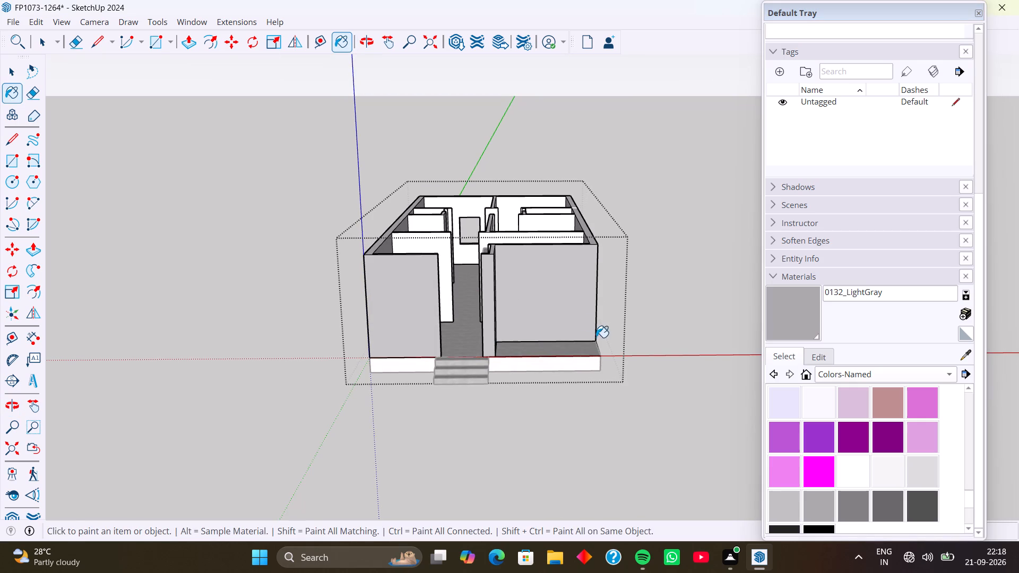
Examine the colours of the house's front and long exterior walls from both sides.
{"action": "scroll", "coordinate": [596, 337], "scroll_direction": "down", "scroll_amount": 2}
{"action": "middle_click_drag", "start_coordinate": [596, 343], "coordinate": [445, 386]}
{"action": "middle_click_drag", "start_coordinate": [580, 377], "coordinate": [481, 374]}
{"action": "scroll", "coordinate": [558, 361], "scroll_direction": "down", "scroll_amount": 3}
{"action": "middle_click_drag", "start_coordinate": [536, 372], "coordinate": [536, 372]}
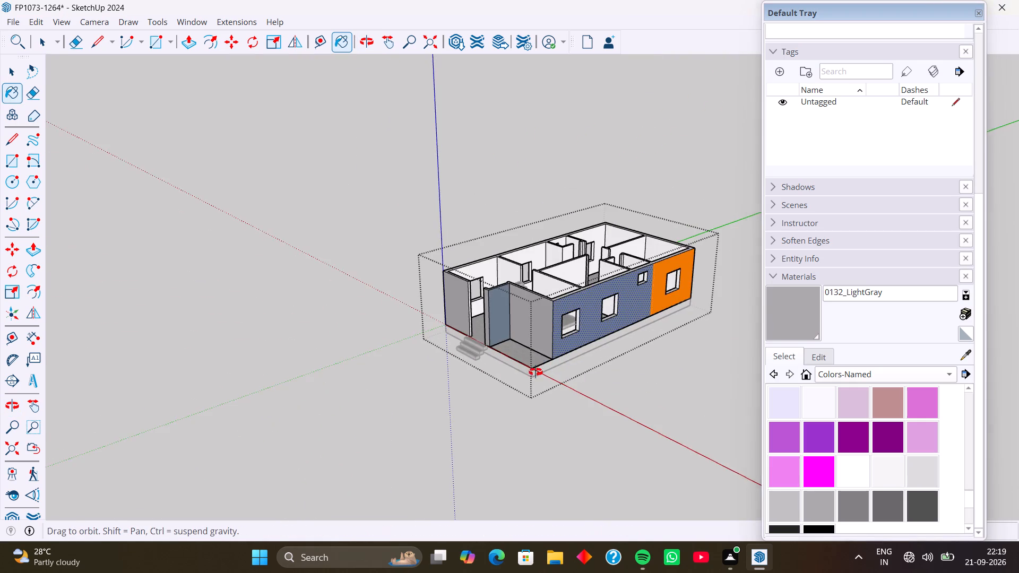
{"action": "middle_click_drag", "start_coordinate": [536, 372], "coordinate": [582, 392]}
{"action": "middle_click_drag", "start_coordinate": [546, 390], "coordinate": [602, 384]}
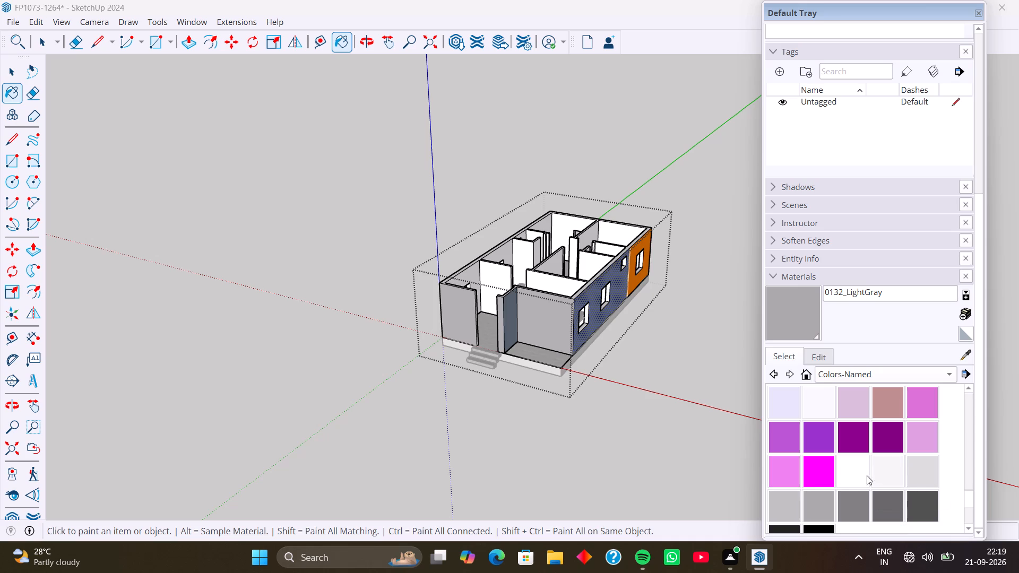
{"action": "scroll", "coordinate": [863, 477], "scroll_direction": "down", "scroll_amount": 2}
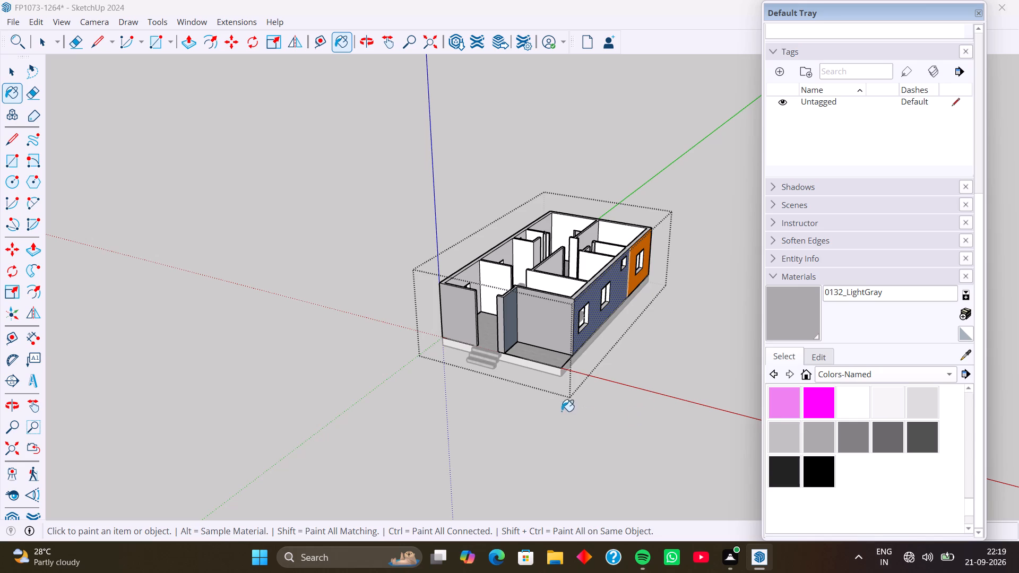
{"action": "middle_click_drag", "start_coordinate": [530, 341], "coordinate": [584, 327]}
{"action": "middle_click_drag", "start_coordinate": [562, 355], "coordinate": [664, 327]}
{"action": "scroll", "coordinate": [562, 355], "scroll_direction": "up", "scroll_amount": 1}
{"action": "middle_click_drag", "start_coordinate": [561, 345], "coordinate": [651, 322]}
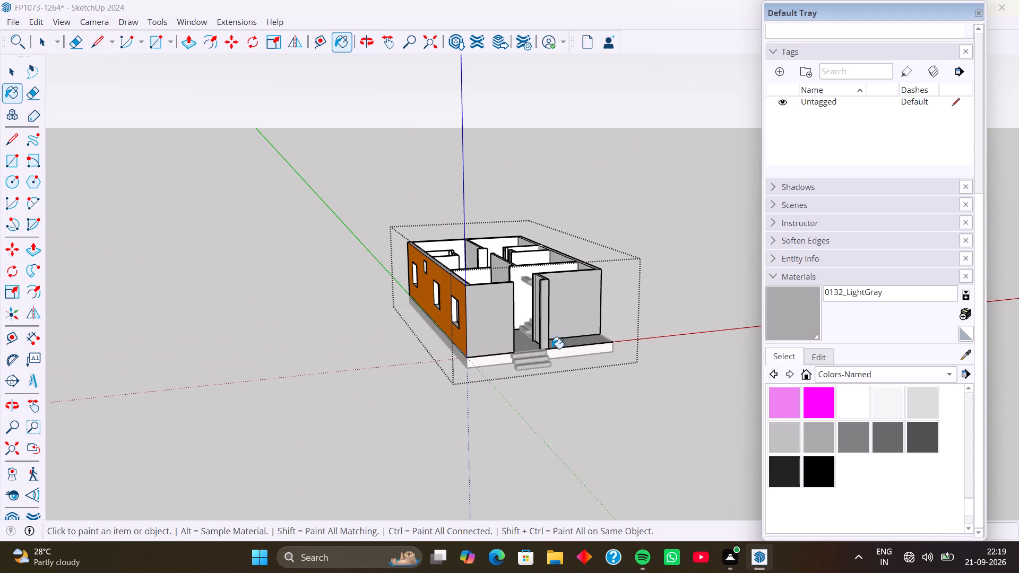
{"action": "scroll", "coordinate": [532, 349], "scroll_direction": "up", "scroll_amount": 2}
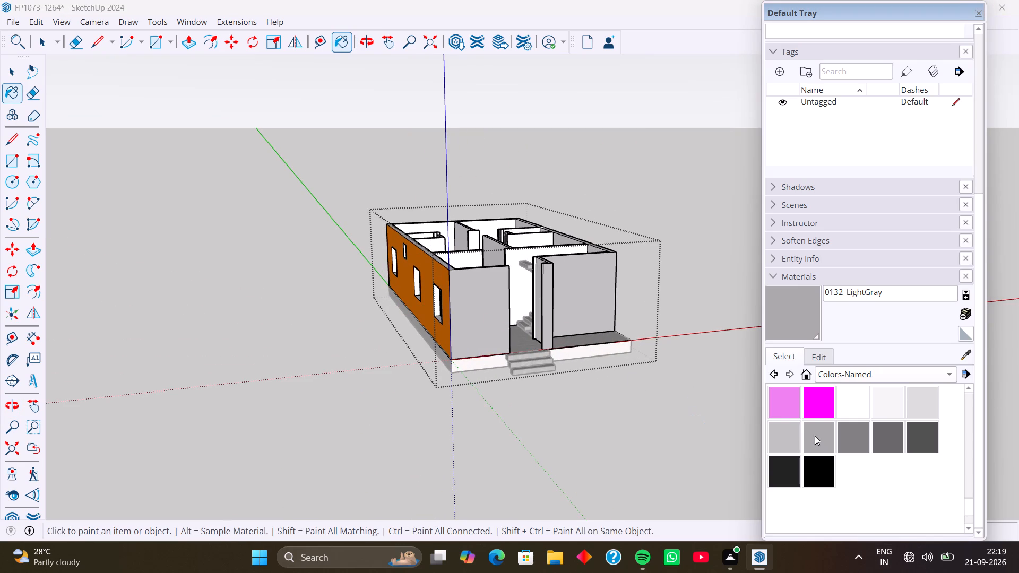
Paint the porch's back wall and the wide front wall beside the entrance with 0020_Red from the Colors-Named collection.
{"action": "scroll", "coordinate": [813, 418], "scroll_direction": "down", "scroll_amount": 1}
{"action": "scroll", "coordinate": [813, 418], "scroll_direction": "up", "scroll_amount": 3}
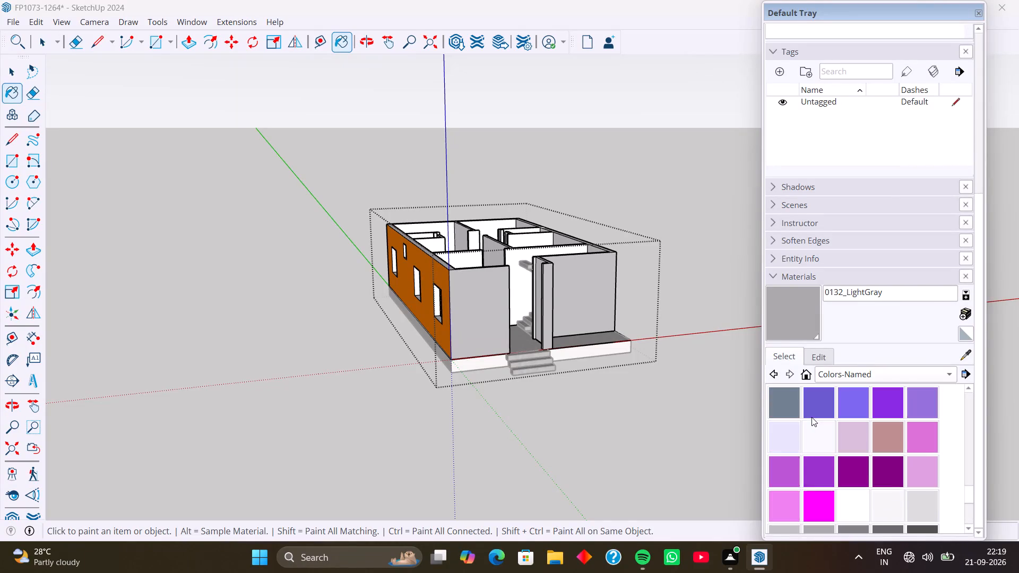
{"action": "scroll", "coordinate": [811, 417], "scroll_direction": "up", "scroll_amount": 3}
{"action": "scroll", "coordinate": [822, 423], "scroll_direction": "down", "scroll_amount": 2}
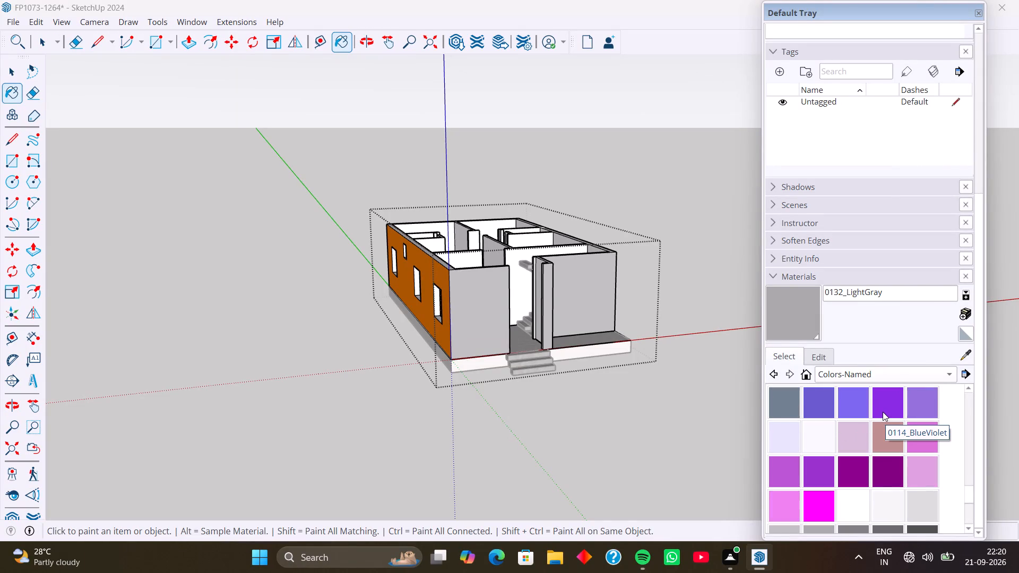
{"action": "scroll", "coordinate": [813, 430], "scroll_direction": "up", "scroll_amount": 2}
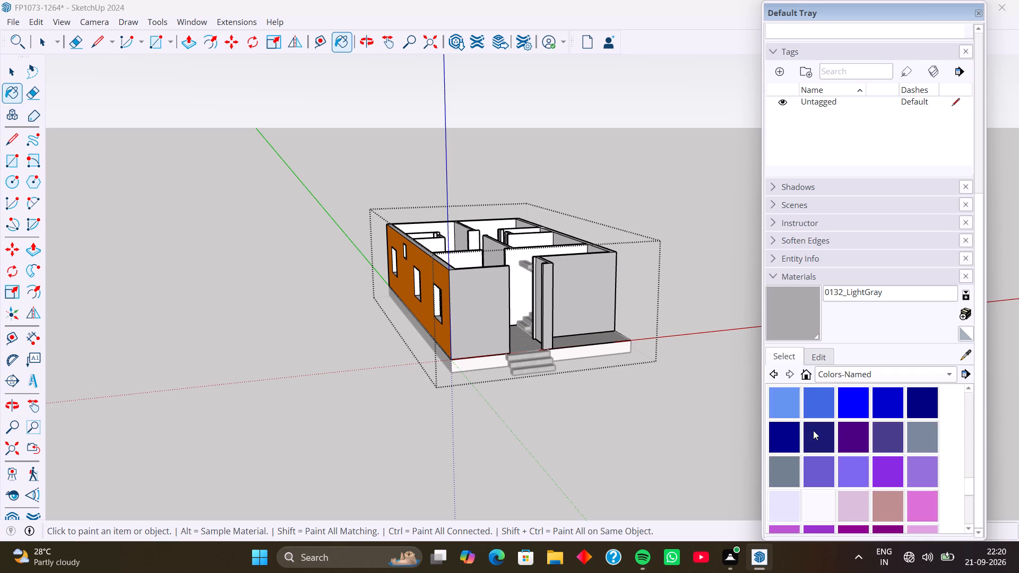
{"action": "scroll", "coordinate": [847, 424], "scroll_direction": "up", "scroll_amount": 9}
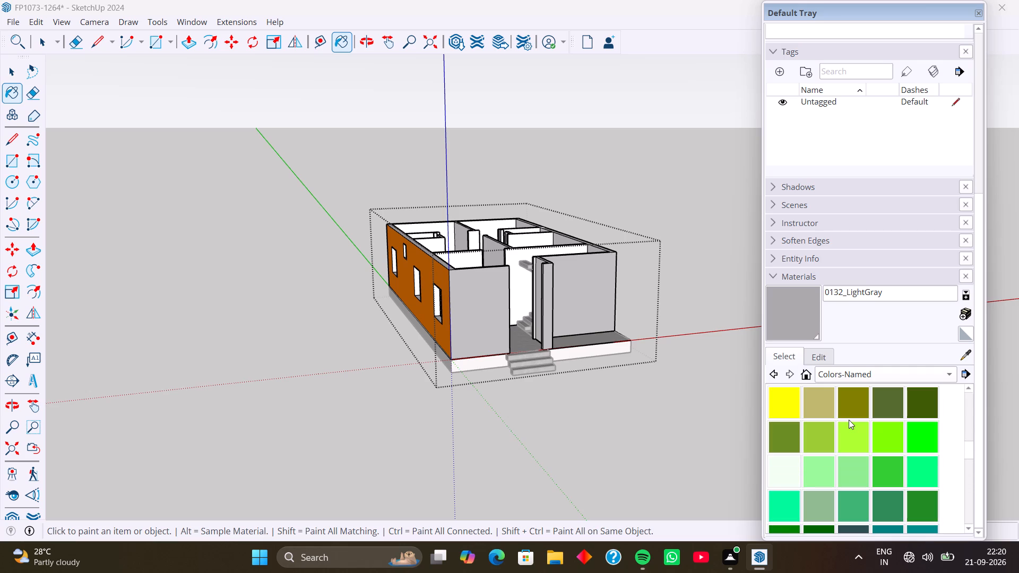
{"action": "scroll", "coordinate": [866, 421], "scroll_direction": "up", "scroll_amount": 5}
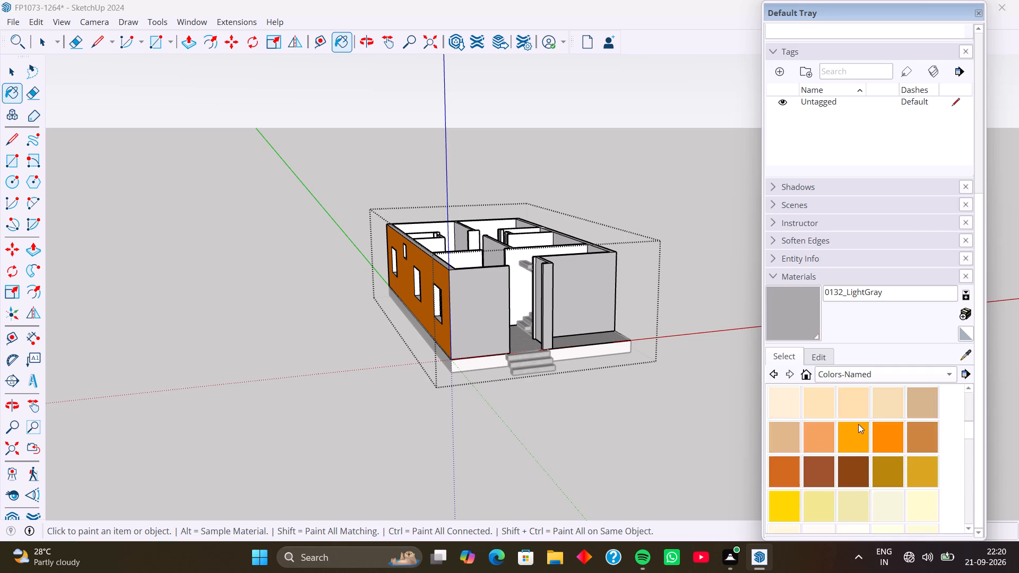
{"action": "scroll", "coordinate": [858, 424], "scroll_direction": "up", "scroll_amount": 6}
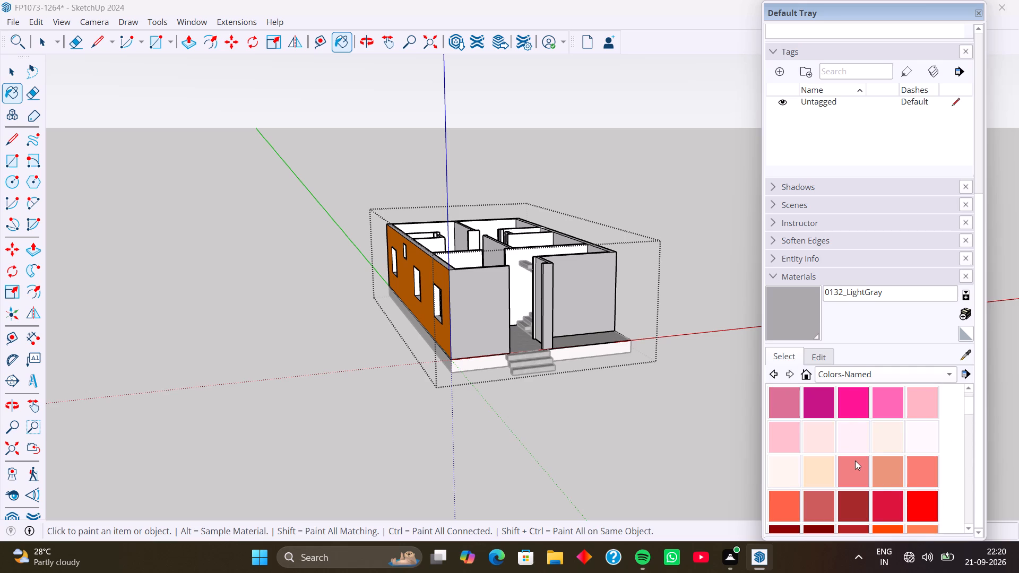
{"action": "scroll", "coordinate": [890, 473], "scroll_direction": "down", "scroll_amount": 1}
{"action": "left_click", "coordinate": [914, 474]}
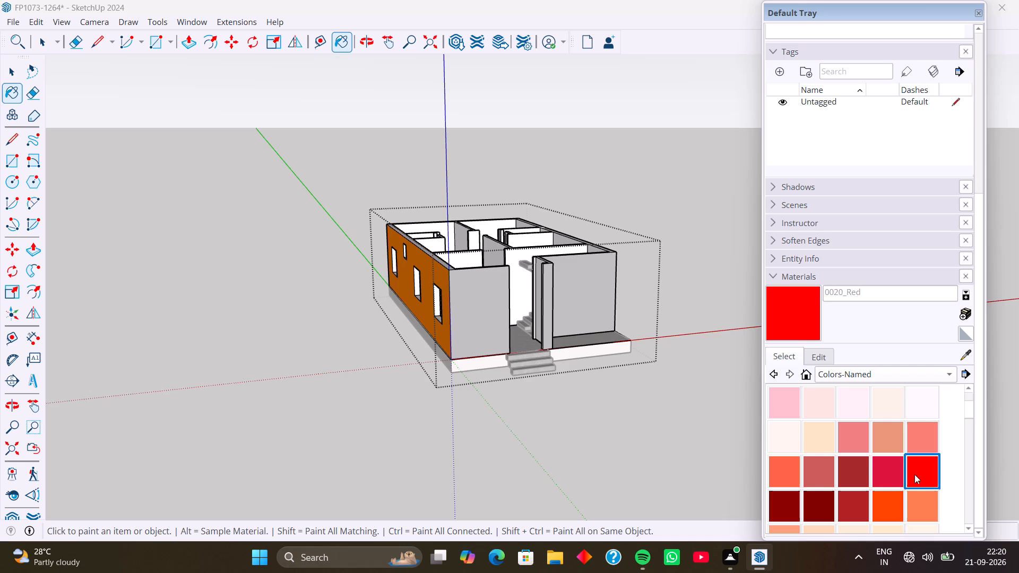
{"action": "left_click", "coordinate": [602, 304]}
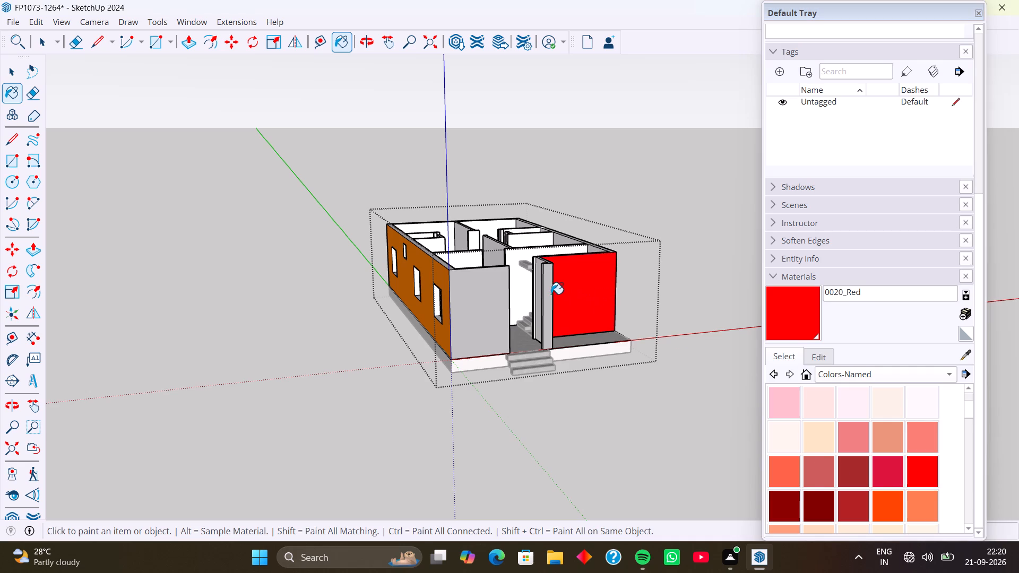
{"action": "left_click", "coordinate": [495, 304]}
Paint the wide front wall and the narrow wall end beside the entrance with 0023_FireBrick.
{"action": "middle_click_drag", "start_coordinate": [557, 325], "coordinate": [446, 330]}
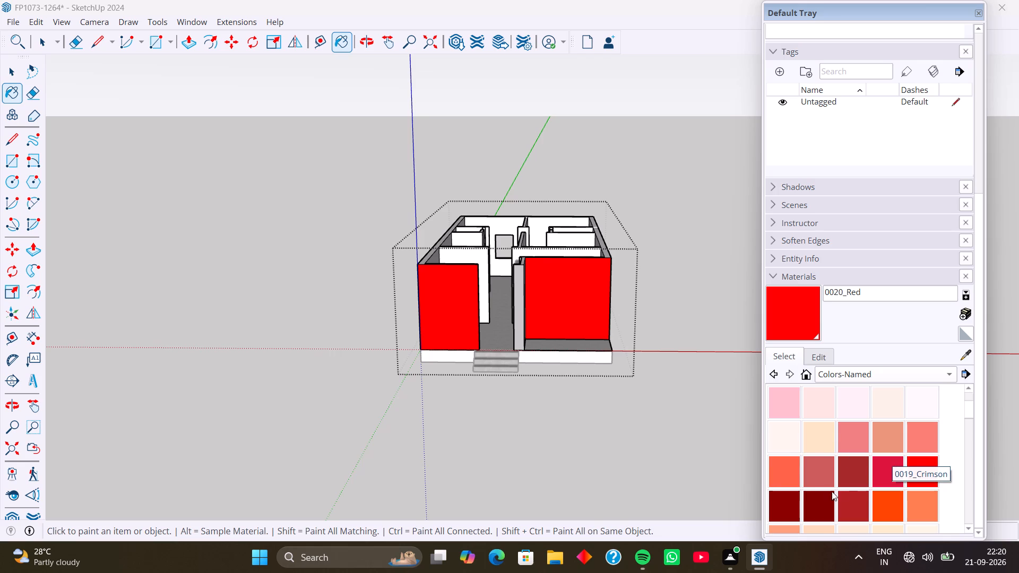
{"action": "scroll", "coordinate": [826, 493], "scroll_direction": "down", "scroll_amount": 10}
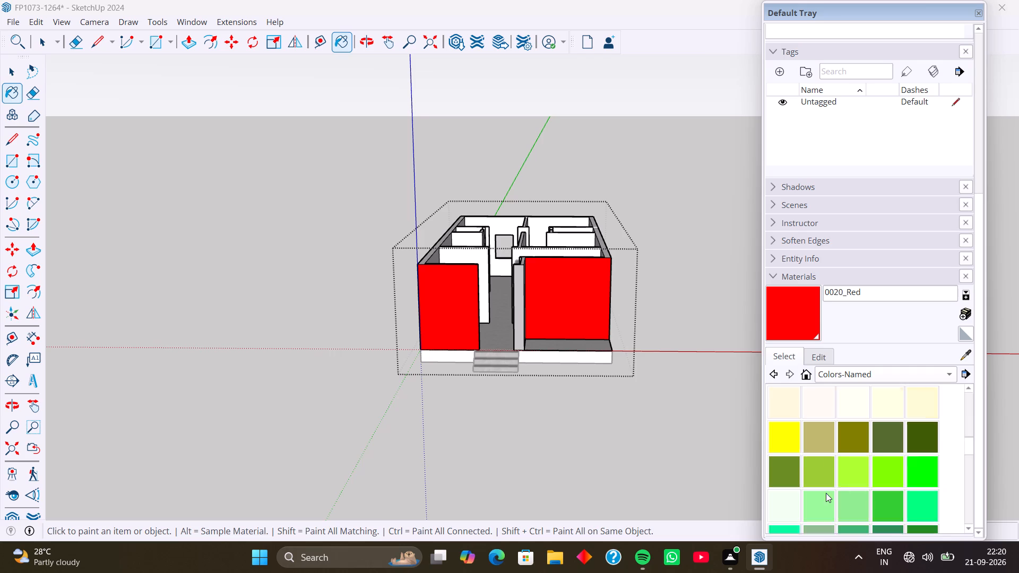
{"action": "scroll", "coordinate": [828, 491], "scroll_direction": "down", "scroll_amount": 6}
{"action": "scroll", "coordinate": [831, 489], "scroll_direction": "up", "scroll_amount": 13}
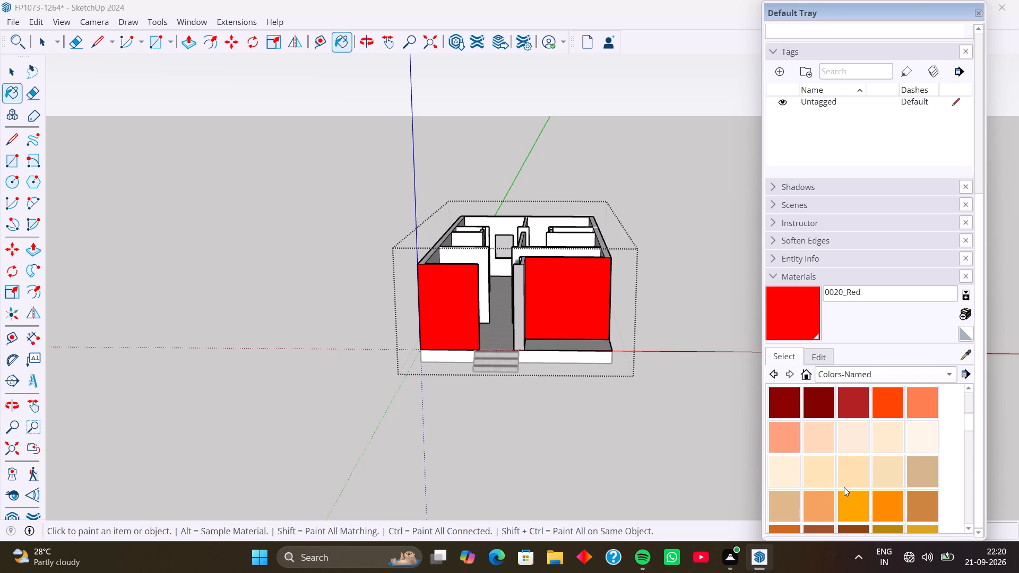
{"action": "left_click", "coordinate": [851, 404]}
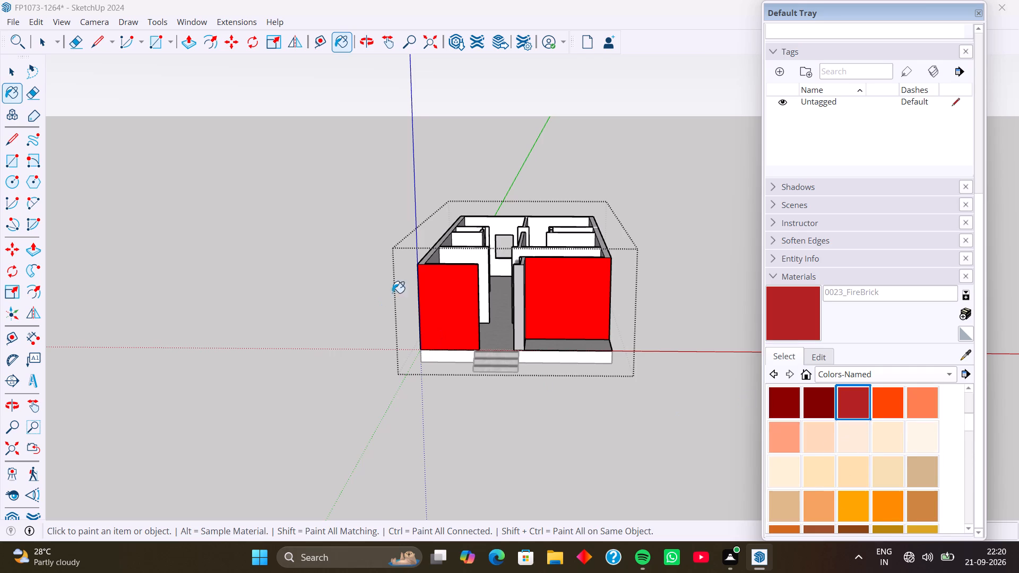
{"action": "left_click", "coordinate": [453, 296]}
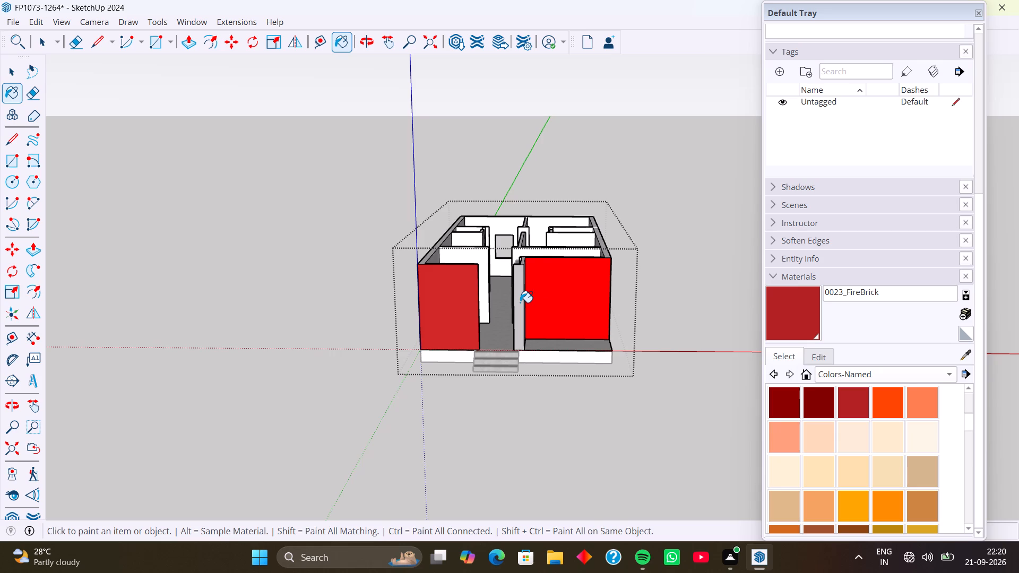
{"action": "left_click", "coordinate": [520, 302]}
Paint all faces of the porch-side long exterior wall, including the thin orange strip, with 0023_FireBrick.
{"action": "middle_click_drag", "start_coordinate": [525, 303], "coordinate": [464, 308]}
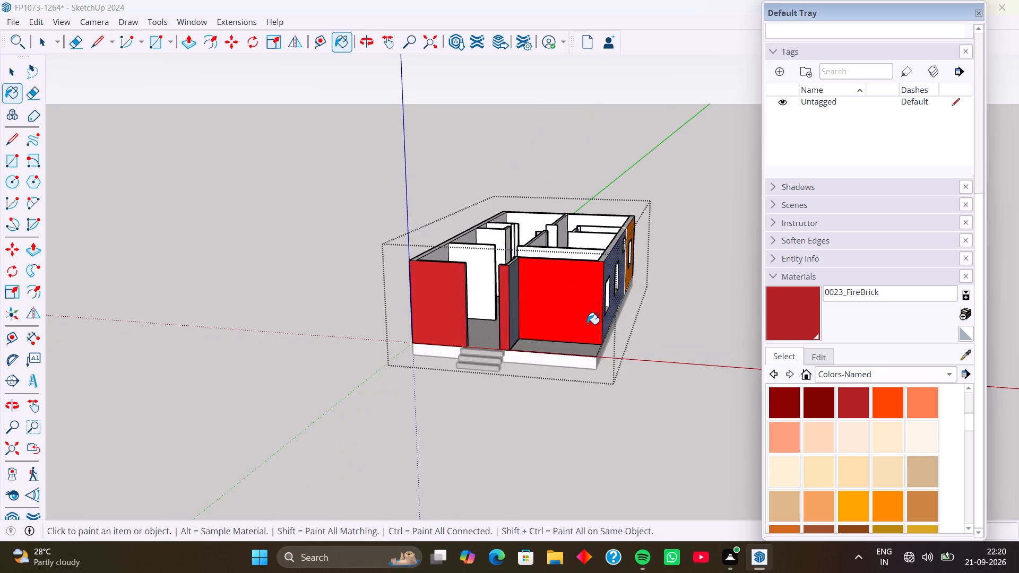
{"action": "middle_click_drag", "start_coordinate": [588, 324], "coordinate": [437, 342]}
{"action": "middle_click_drag", "start_coordinate": [516, 341], "coordinate": [417, 354]}
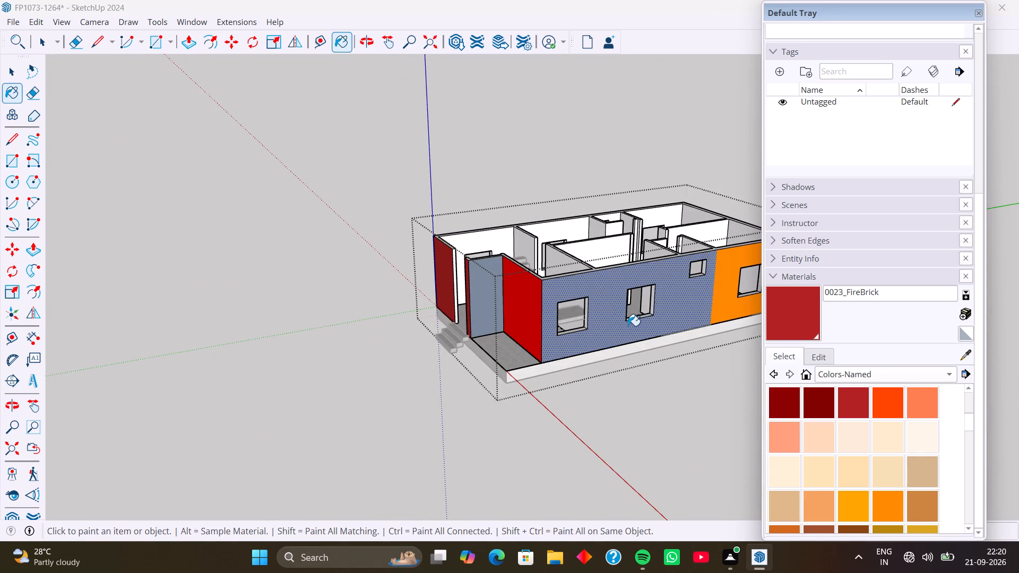
{"action": "left_click", "coordinate": [628, 326]}
{"action": "scroll", "coordinate": [628, 351], "scroll_direction": "down", "scroll_amount": 3}
{"action": "middle_click_drag", "start_coordinate": [601, 351], "coordinate": [484, 351]}
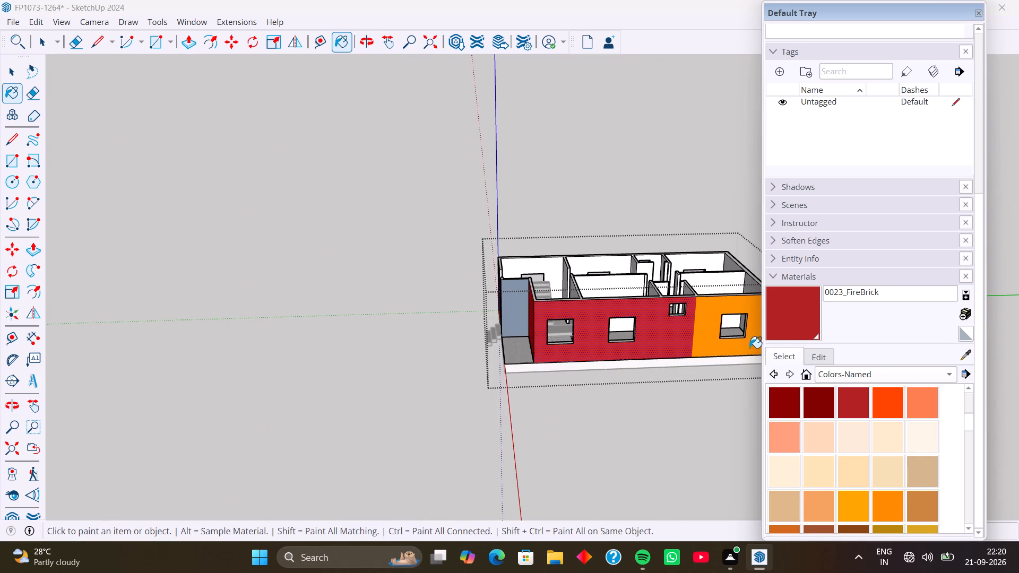
{"action": "left_click", "coordinate": [707, 351]}
{"action": "scroll", "coordinate": [556, 389], "scroll_direction": "down", "scroll_amount": 1}
{"action": "middle_click_drag", "start_coordinate": [742, 318], "coordinate": [641, 346]}
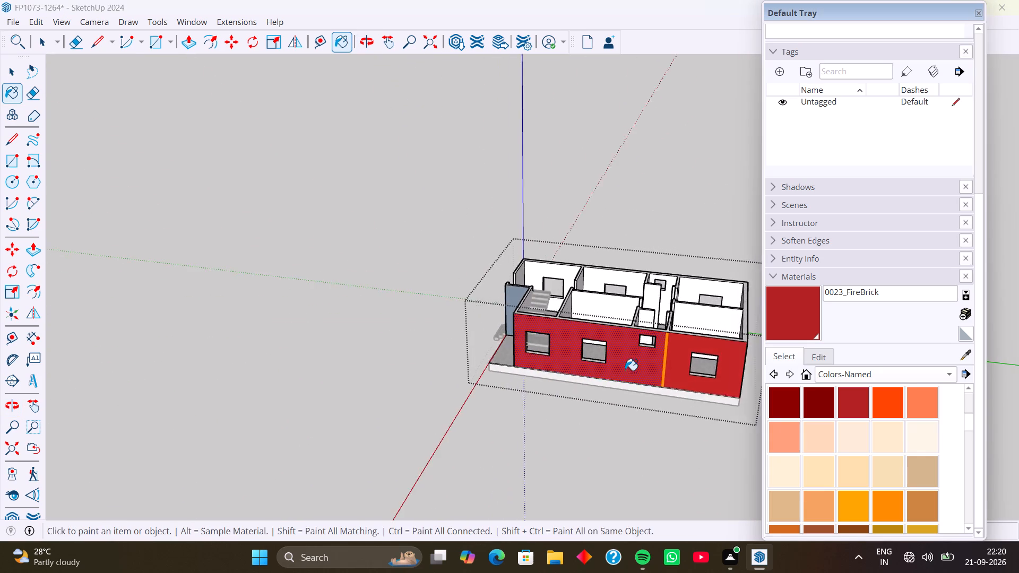
{"action": "scroll", "coordinate": [625, 371], "scroll_direction": "up", "scroll_amount": 12}
{"action": "left_click", "coordinate": [660, 332]}
{"action": "scroll", "coordinate": [703, 378], "scroll_direction": "down", "scroll_amount": 4}
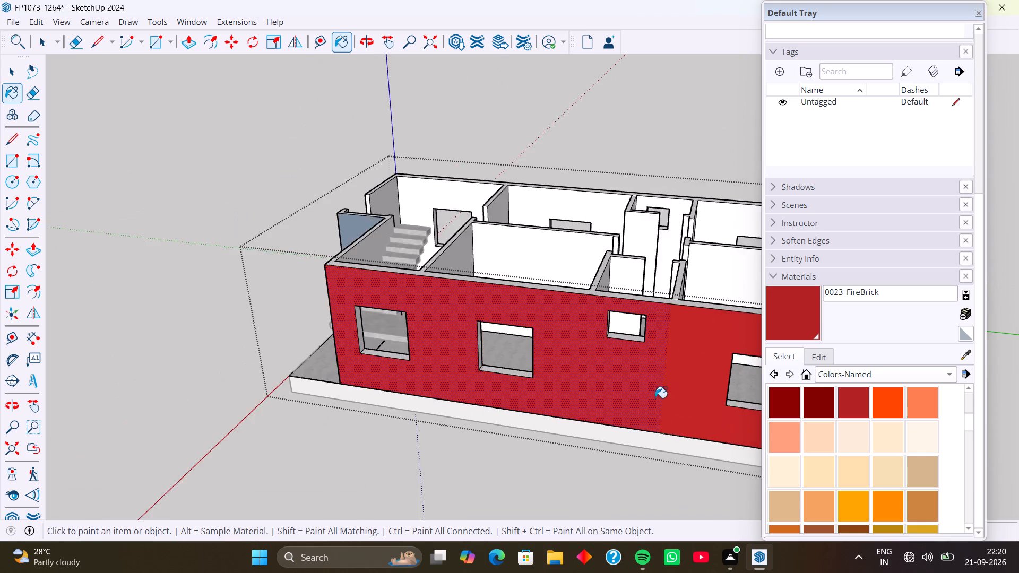
Paint the rear exterior wall and the opposite long exterior wall with 0023_FireBrick.
{"action": "scroll", "coordinate": [655, 398], "scroll_direction": "down", "scroll_amount": 14}
{"action": "middle_click_drag", "start_coordinate": [681, 407], "coordinate": [478, 343]}
{"action": "middle_click_drag", "start_coordinate": [653, 466], "coordinate": [539, 427]}
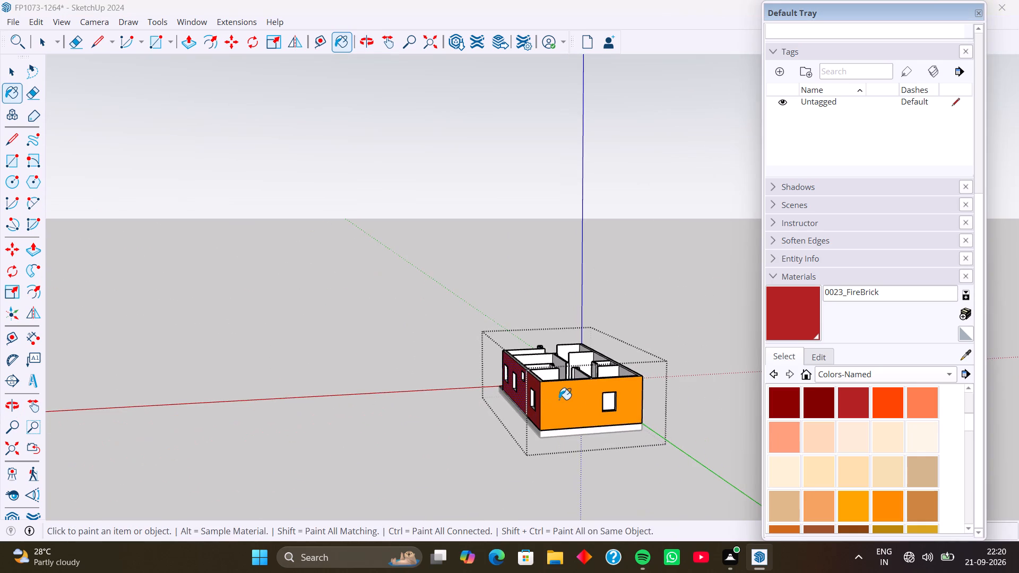
{"action": "left_click", "coordinate": [572, 404]}
{"action": "scroll", "coordinate": [660, 409], "scroll_direction": "down", "scroll_amount": 1}
{"action": "middle_click_drag", "start_coordinate": [644, 411], "coordinate": [468, 426]}
{"action": "middle_click_drag", "start_coordinate": [566, 410], "coordinate": [407, 435]}
{"action": "scroll", "coordinate": [481, 427], "scroll_direction": "up", "scroll_amount": 5}
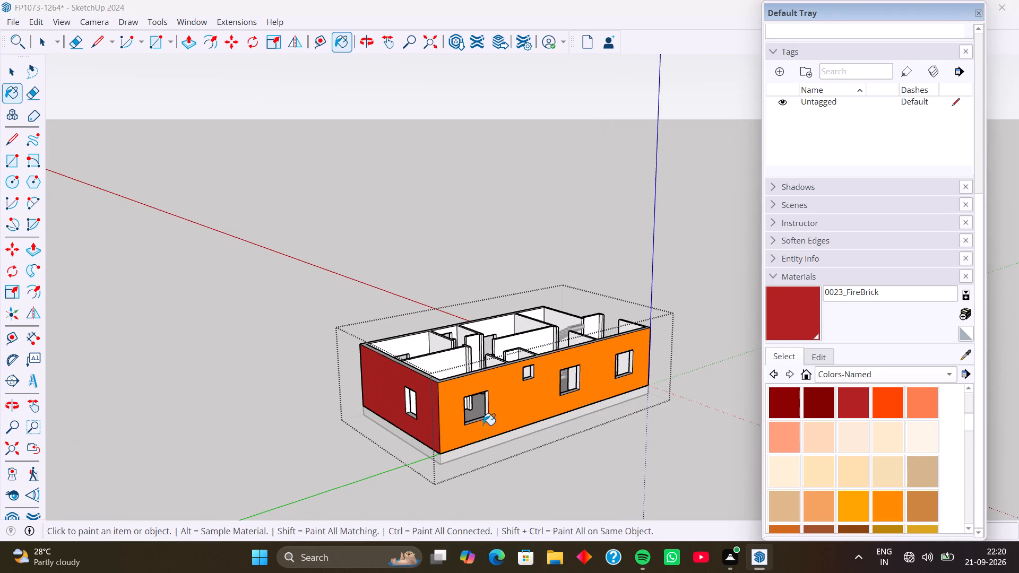
{"action": "left_click", "coordinate": [515, 409]}
Finish painting and exit the house group's editing mode.
{"action": "middle_click_drag", "start_coordinate": [595, 402], "coordinate": [390, 463]}
{"action": "middle_click_drag", "start_coordinate": [692, 371], "coordinate": [525, 407]}
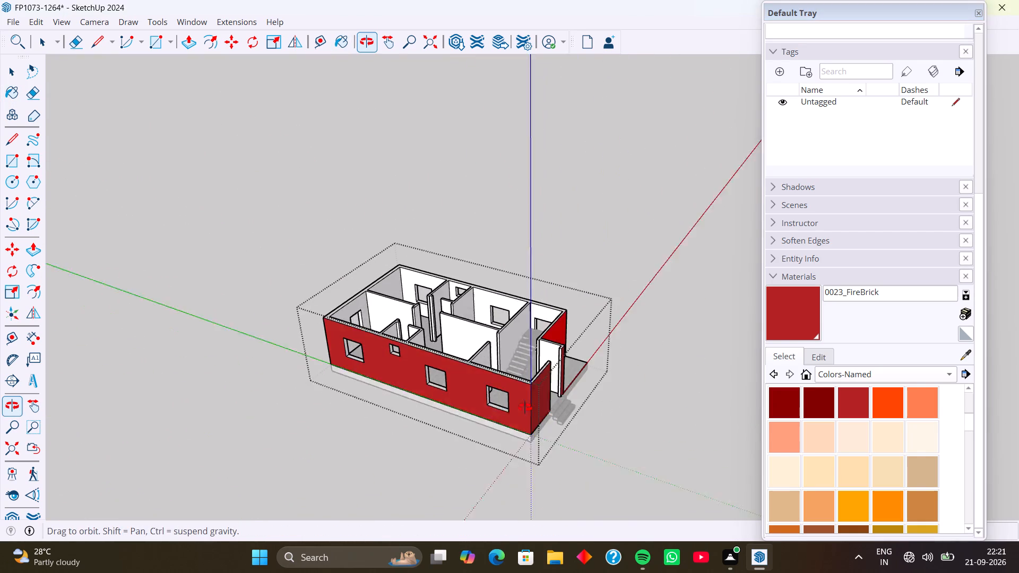
{"action": "middle_click_drag", "start_coordinate": [525, 407], "coordinate": [521, 409]}
{"action": "middle_click_drag", "start_coordinate": [582, 411], "coordinate": [525, 410]}
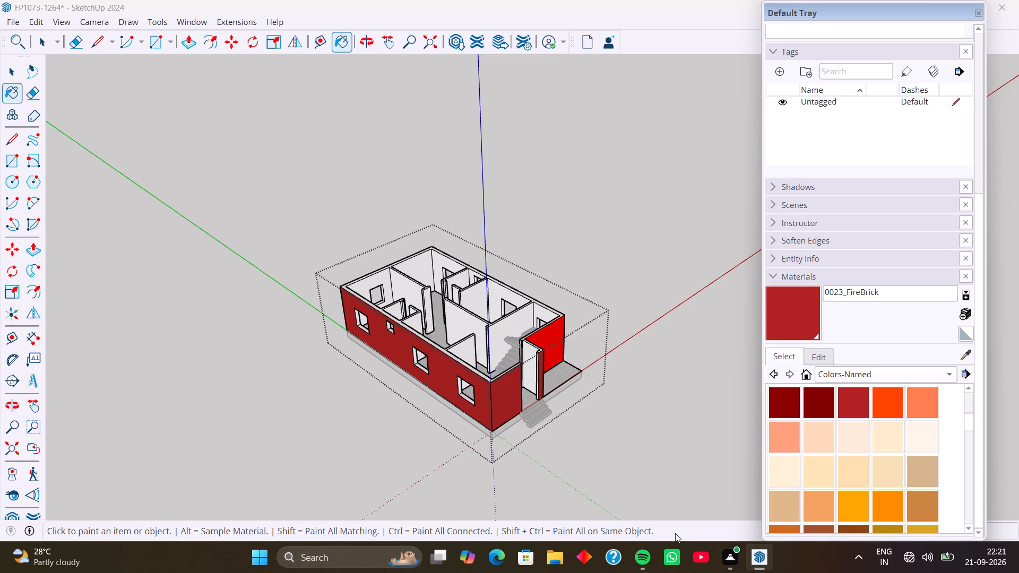
{"action": "middle_click_drag", "start_coordinate": [571, 407], "coordinate": [541, 413]}
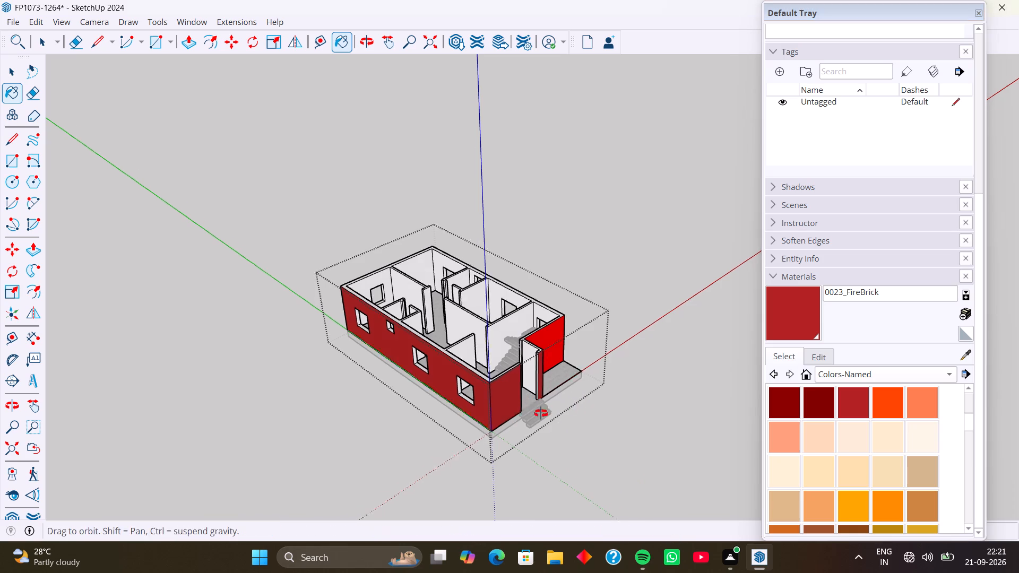
{"action": "middle_click_drag", "start_coordinate": [541, 413], "coordinate": [466, 426]}
{"action": "middle_click_drag", "start_coordinate": [536, 459], "coordinate": [465, 465]}
{"action": "middle_click_drag", "start_coordinate": [526, 469], "coordinate": [488, 467]}
{"action": "key", "text": "space"}
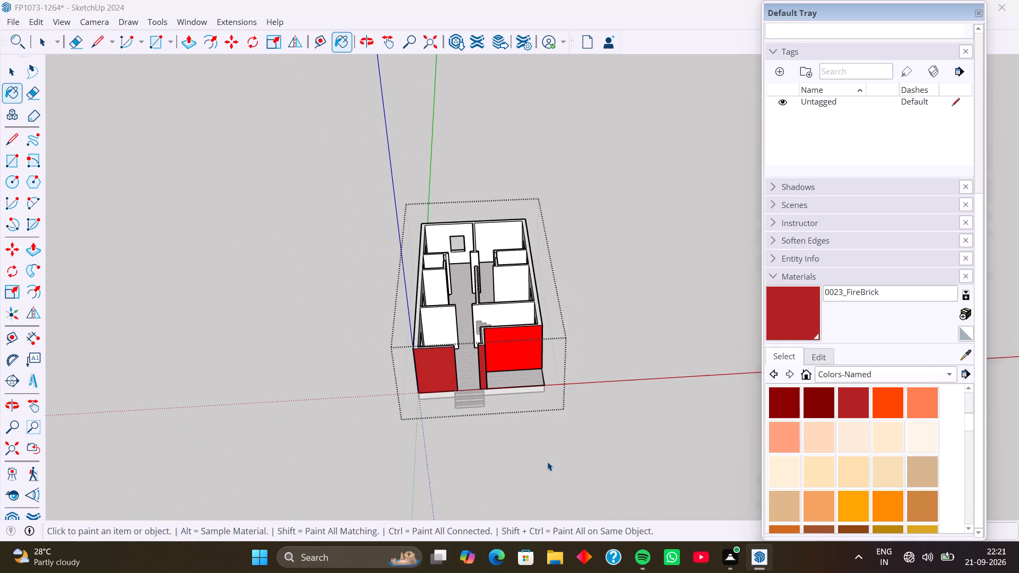
{"action": "left_click", "coordinate": [547, 461]}
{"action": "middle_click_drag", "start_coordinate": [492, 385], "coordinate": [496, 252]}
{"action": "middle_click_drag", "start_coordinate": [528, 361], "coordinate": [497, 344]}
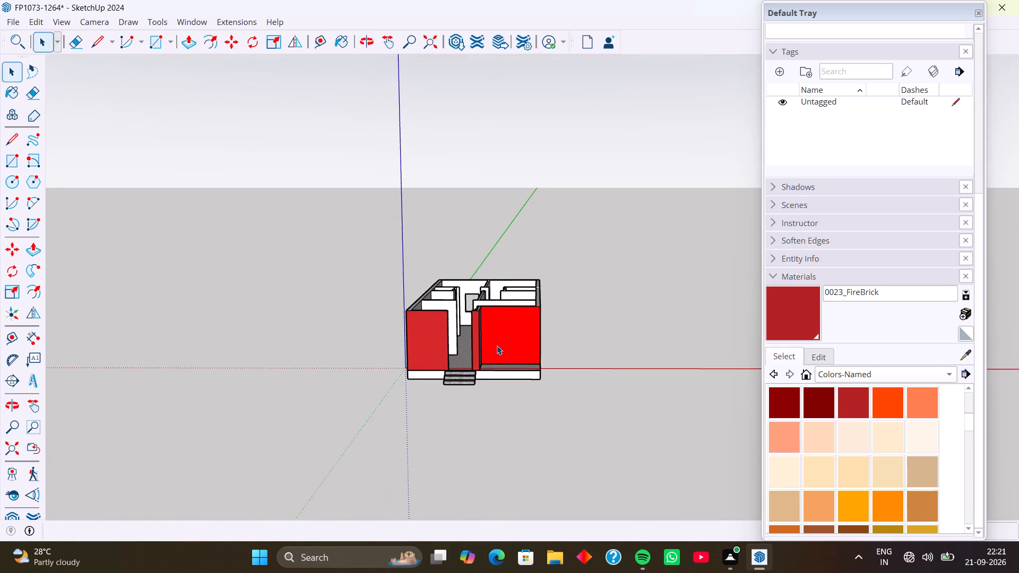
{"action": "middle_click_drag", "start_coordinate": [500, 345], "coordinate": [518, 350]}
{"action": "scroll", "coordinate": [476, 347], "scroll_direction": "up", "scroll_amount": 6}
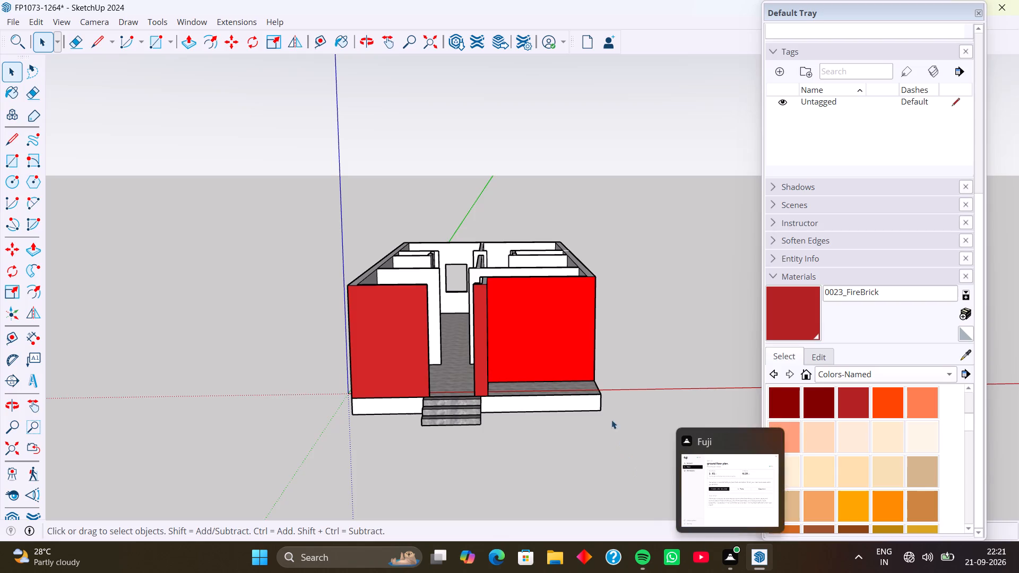
Examine the house's front entrance, passage, staircase and interior partitions from above and at eye level.
{"action": "middle_click_drag", "start_coordinate": [498, 320], "coordinate": [509, 429]}
{"action": "middle_click_drag", "start_coordinate": [508, 311], "coordinate": [510, 343]}
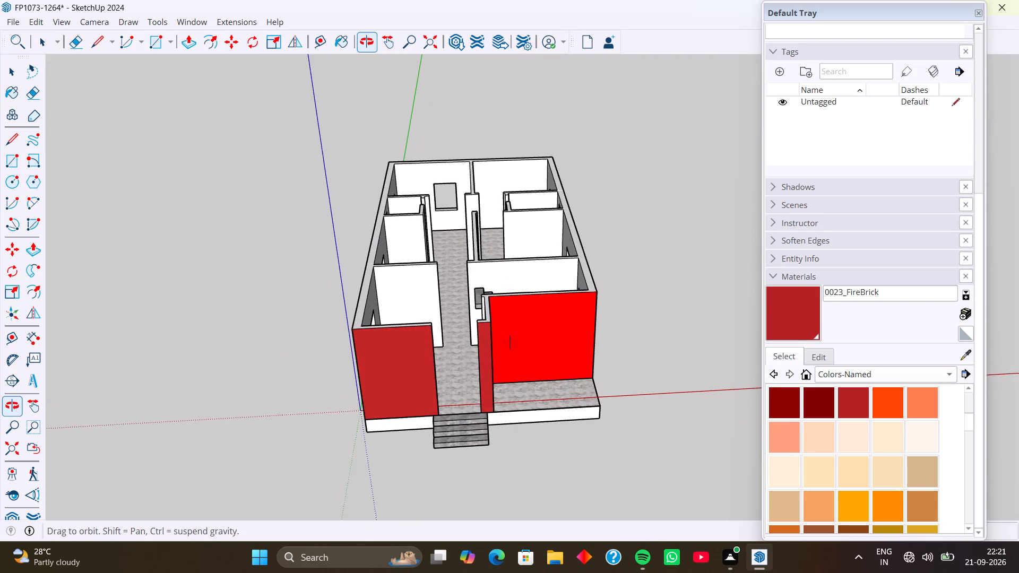
{"action": "middle_click_drag", "start_coordinate": [510, 343], "coordinate": [498, 442]}
{"action": "middle_click_drag", "start_coordinate": [497, 384], "coordinate": [494, 456]}
{"action": "scroll", "coordinate": [453, 319], "scroll_direction": "up", "scroll_amount": 2}
{"action": "middle_click_drag", "start_coordinate": [452, 379], "coordinate": [450, 320]}
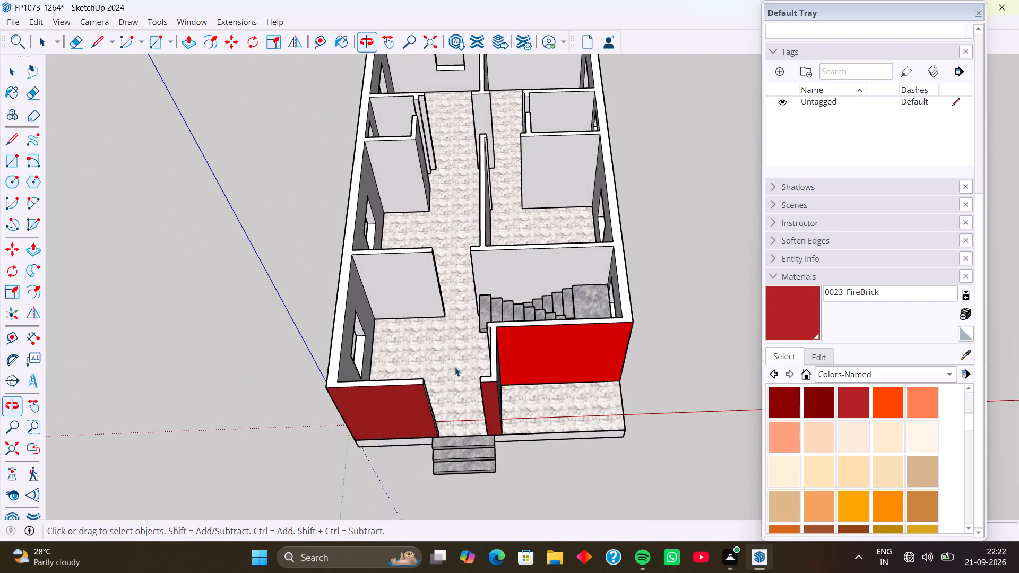
{"action": "middle_click_drag", "start_coordinate": [458, 385], "coordinate": [493, 355]}
{"action": "middle_click_drag", "start_coordinate": [485, 357], "coordinate": [500, 354]}
{"action": "scroll", "coordinate": [500, 354], "scroll_direction": "up", "scroll_amount": 1}
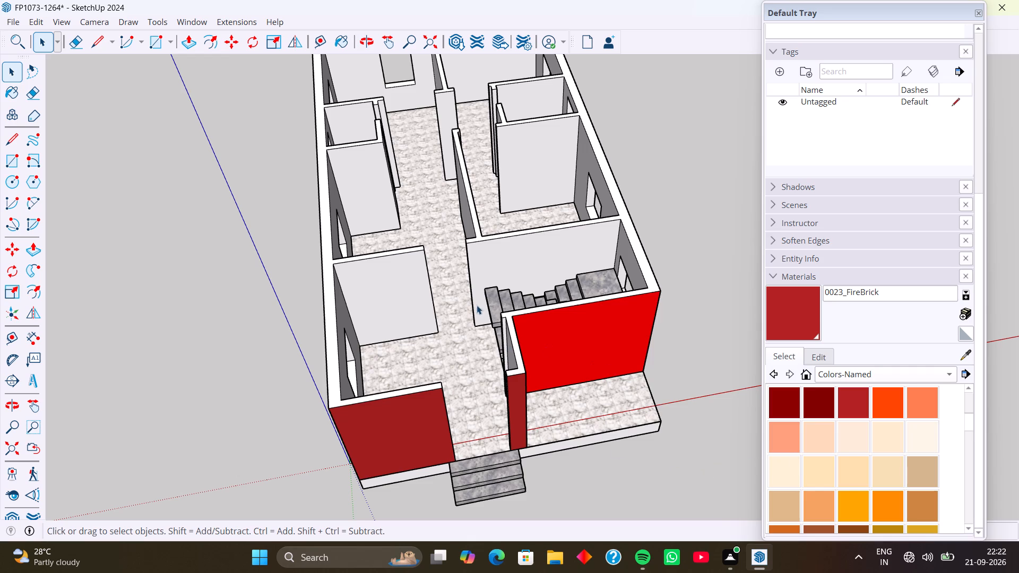
{"action": "middle_click_drag", "start_coordinate": [439, 335], "coordinate": [424, 202]}
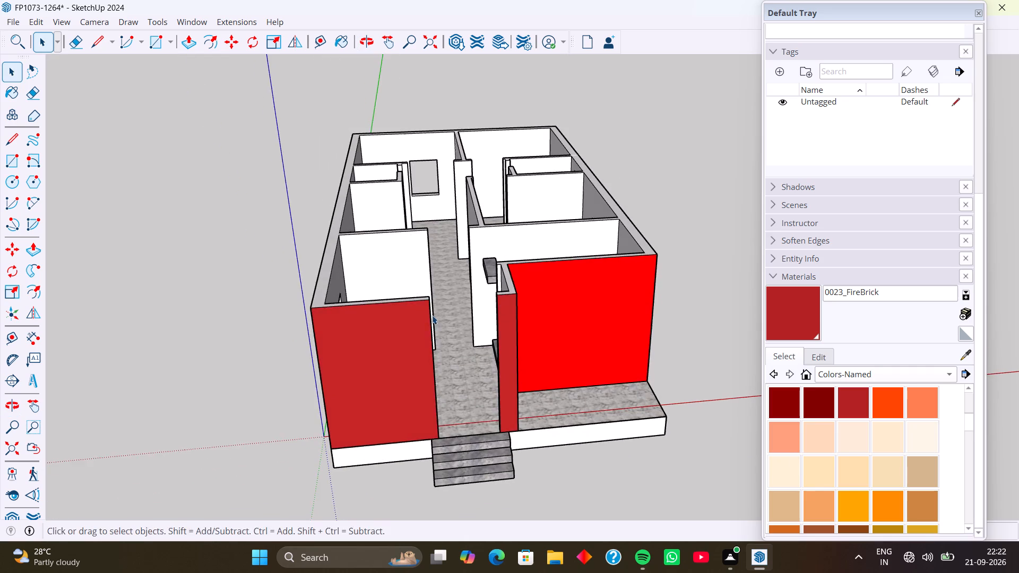
{"action": "middle_click_drag", "start_coordinate": [432, 315], "coordinate": [405, 294]}
{"action": "scroll", "coordinate": [405, 294], "scroll_direction": "up", "scroll_amount": 1}
{"action": "scroll", "coordinate": [442, 318], "scroll_direction": "up", "scroll_amount": 4}
{"action": "middle_click_drag", "start_coordinate": [448, 320], "coordinate": [451, 236]}
{"action": "scroll", "coordinate": [485, 339], "scroll_direction": "down", "scroll_amount": 2}
{"action": "middle_click_drag", "start_coordinate": [482, 340], "coordinate": [491, 333]}
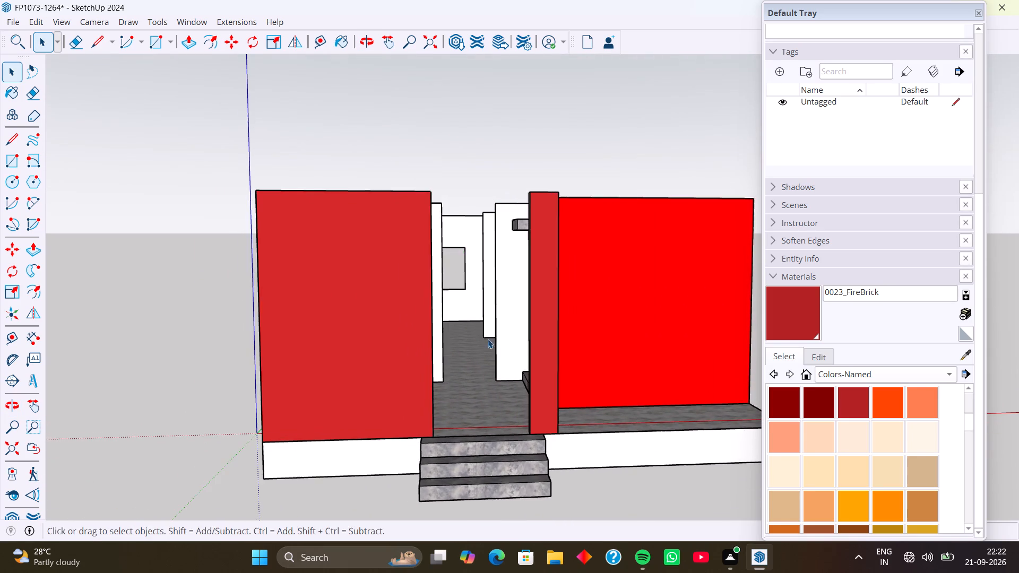
{"action": "scroll", "coordinate": [471, 340], "scroll_direction": "down", "scroll_amount": 2}
{"action": "middle_click_drag", "start_coordinate": [461, 326], "coordinate": [459, 428]}
{"action": "middle_click_drag", "start_coordinate": [437, 304], "coordinate": [449, 442]}
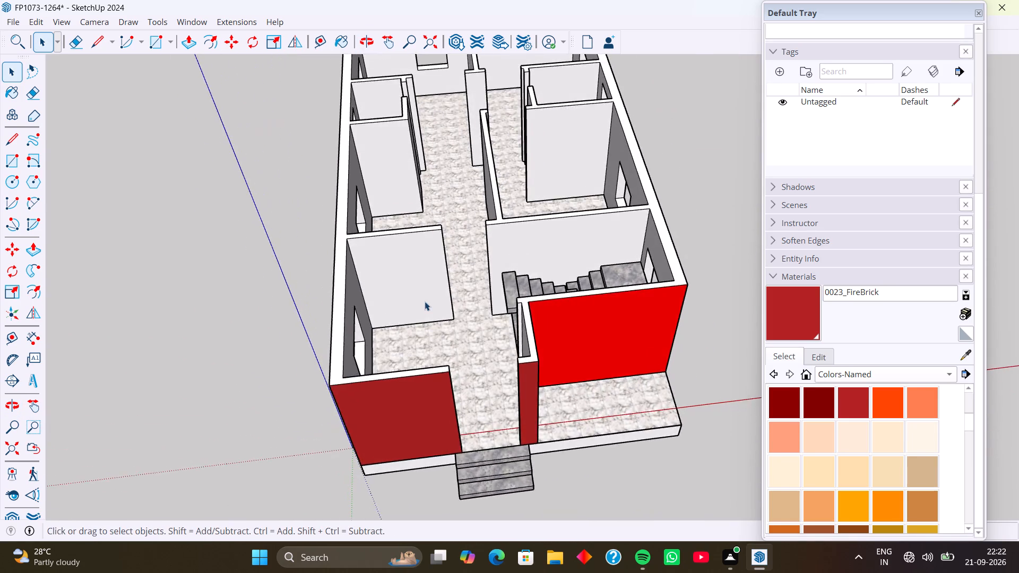
{"action": "scroll", "coordinate": [425, 301], "scroll_direction": "up", "scroll_amount": 3}
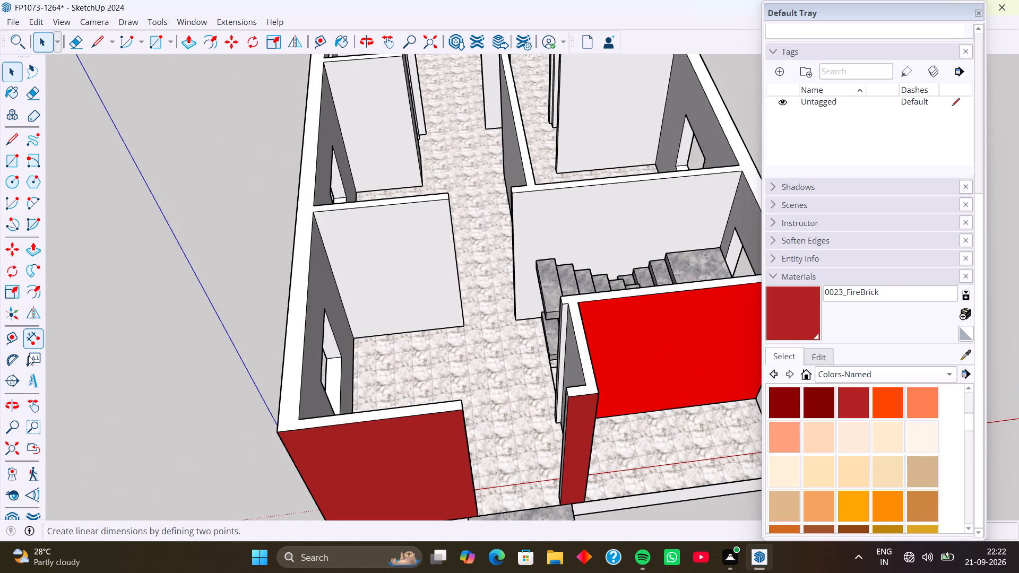
Measure the gap between the front room's partition end and the staircase wall with the Dimension tool.
{"action": "left_click", "coordinate": [32, 331]}
{"action": "scroll", "coordinate": [404, 223], "scroll_direction": "up", "scroll_amount": 2}
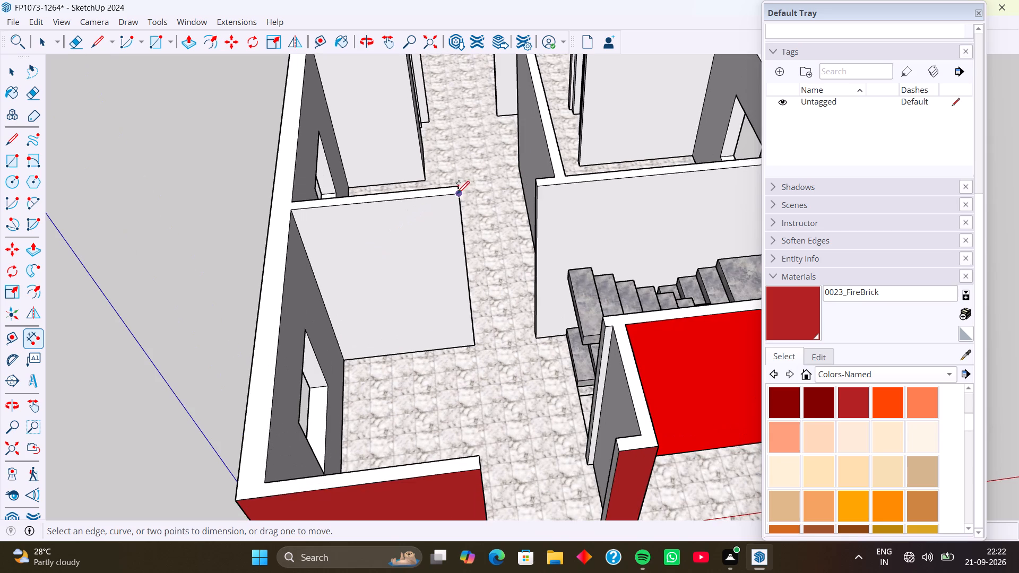
{"action": "left_click", "coordinate": [458, 193]}
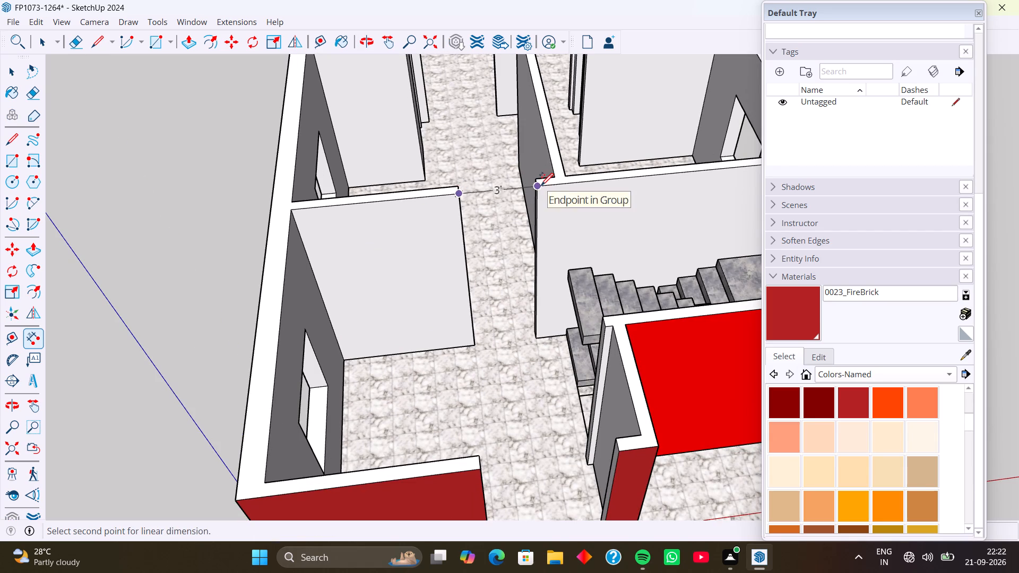
{"action": "key", "text": "Escape"}
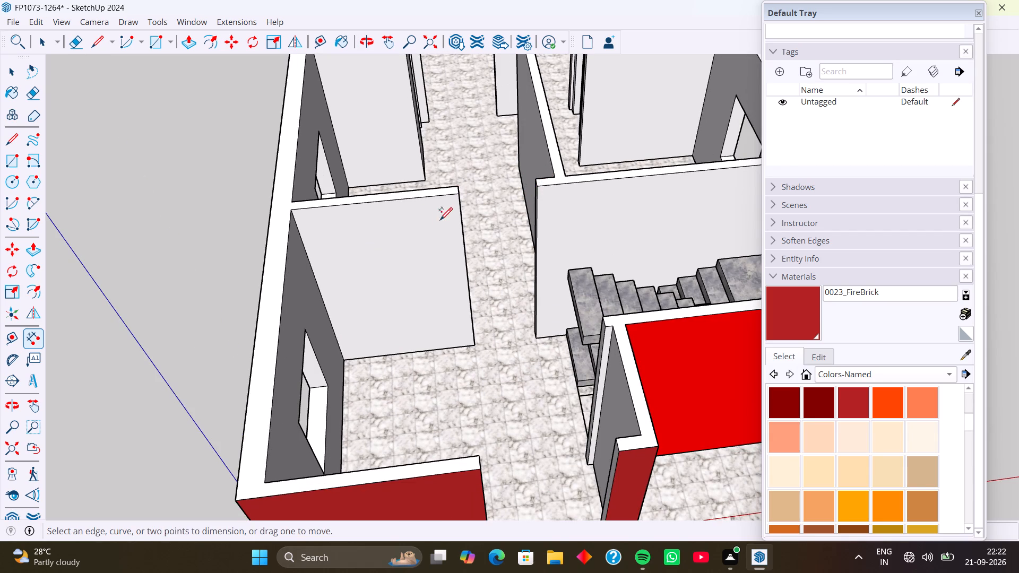
Check the widths of the interior door openings around the central walls with the Dimension tool, without placing dimensions.
{"action": "scroll", "coordinate": [516, 291], "scroll_direction": "down", "scroll_amount": 4}
{"action": "middle_click_drag", "start_coordinate": [486, 215], "coordinate": [453, 390]}
{"action": "key", "text": "Escape"}
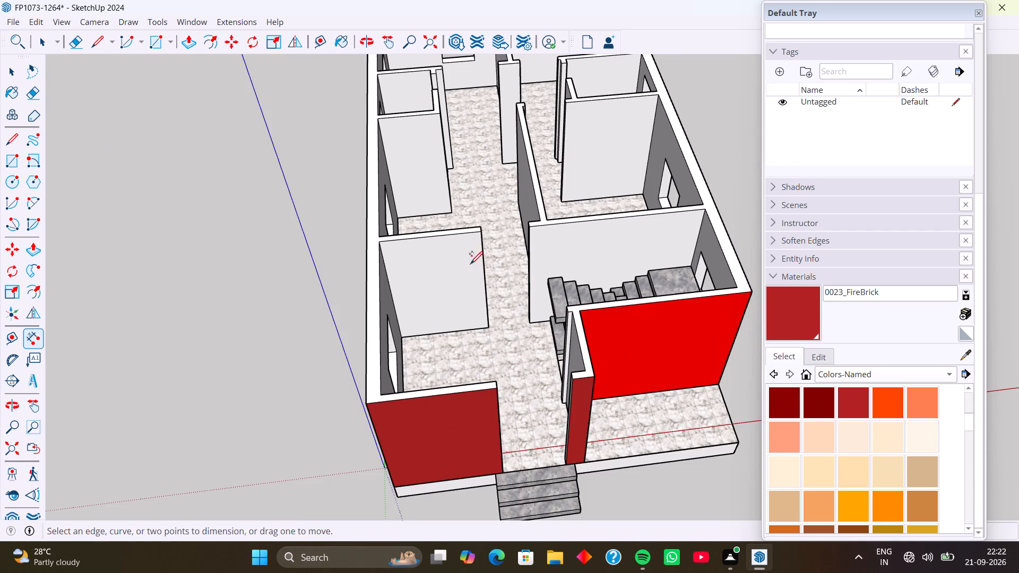
{"action": "middle_click_drag", "start_coordinate": [486, 231], "coordinate": [339, 337]}
{"action": "middle_click_drag", "start_coordinate": [545, 206], "coordinate": [341, 376]}
{"action": "key", "text": "Escape"}
{"action": "middle_click_drag", "start_coordinate": [462, 359], "coordinate": [548, 346]}
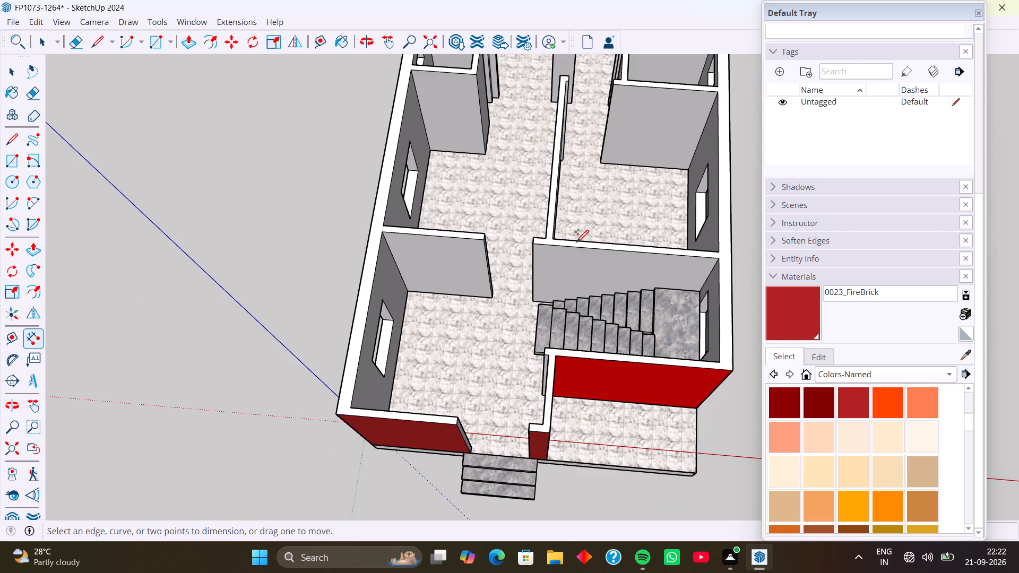
{"action": "middle_click_drag", "start_coordinate": [572, 215], "coordinate": [448, 418], "text": "shift"}
{"action": "scroll", "coordinate": [481, 361], "scroll_direction": "up", "scroll_amount": 1, "text": "shift"}
{"action": "scroll", "coordinate": [433, 314], "scroll_direction": "up", "scroll_amount": 5}
{"action": "left_click", "coordinate": [421, 296]}
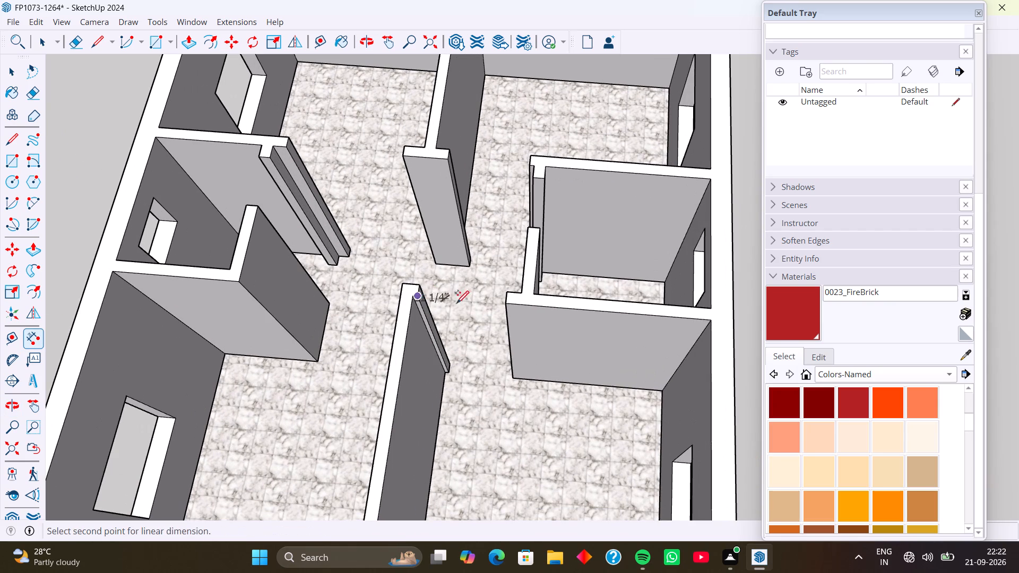
{"action": "key", "text": "Escape"}
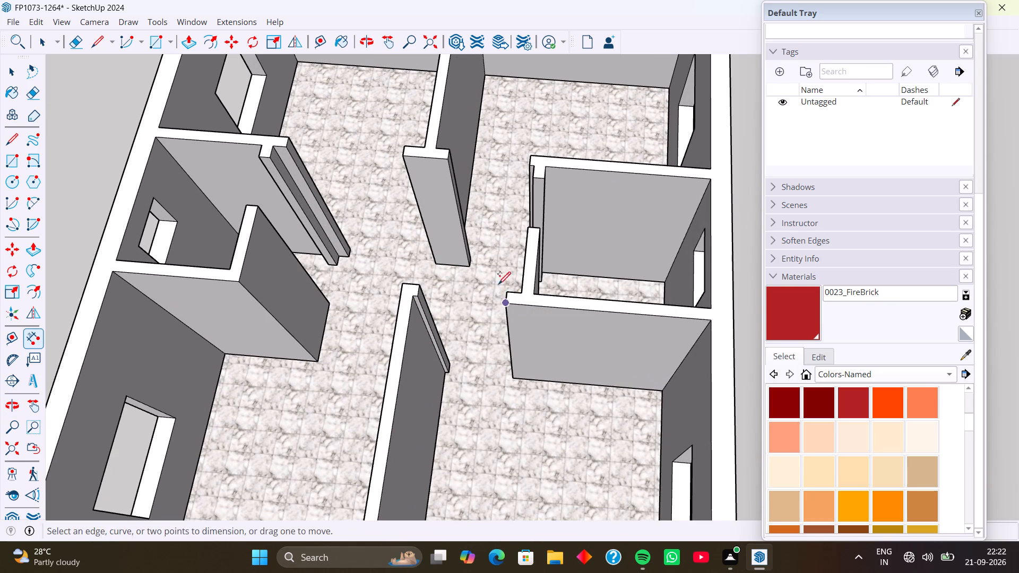
{"action": "left_click", "coordinate": [450, 158]}
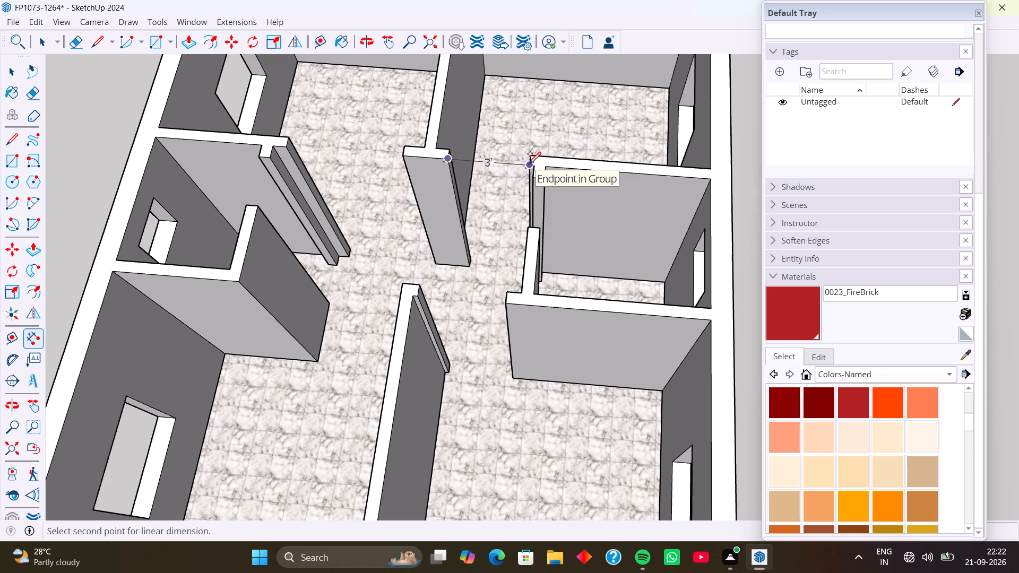
{"action": "key", "text": "Escape"}
{"action": "left_click", "coordinate": [284, 147]}
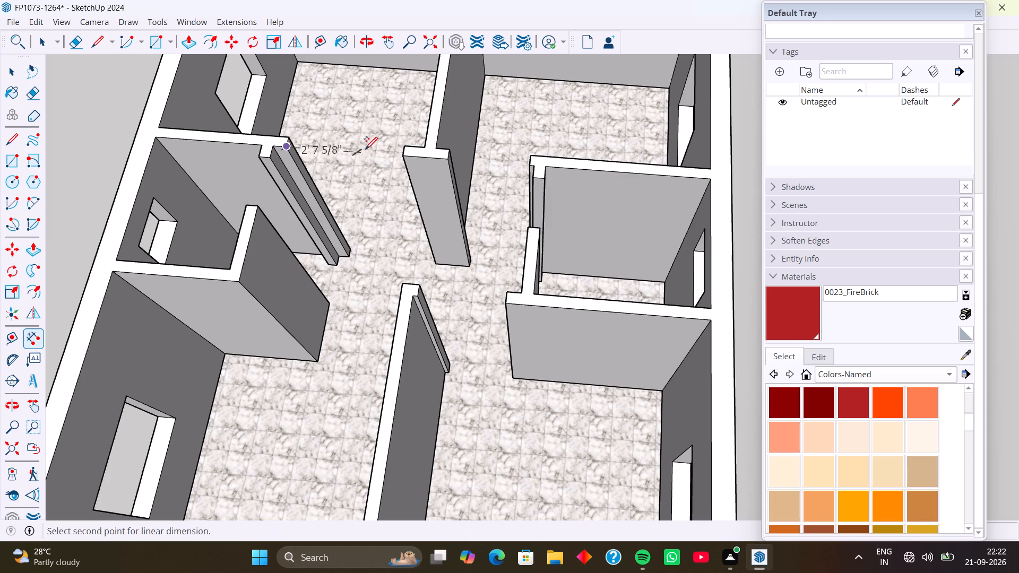
{"action": "key", "text": "Escape"}
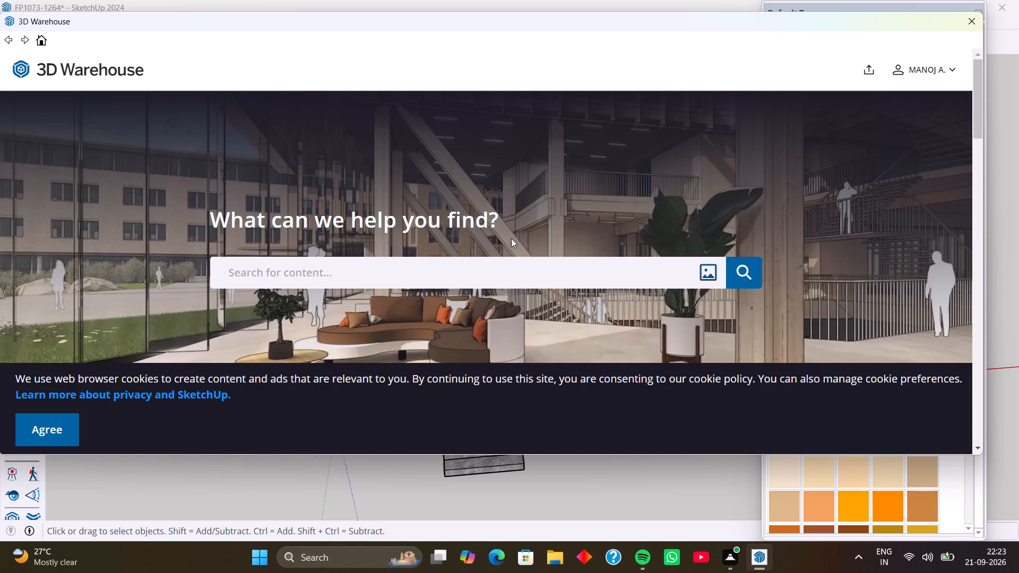
Search 3D Warehouse for "main door".
{"action": "left_click", "coordinate": [515, 268]}
{"action": "key", "text": "m"}
{"action": "key", "text": "a"}
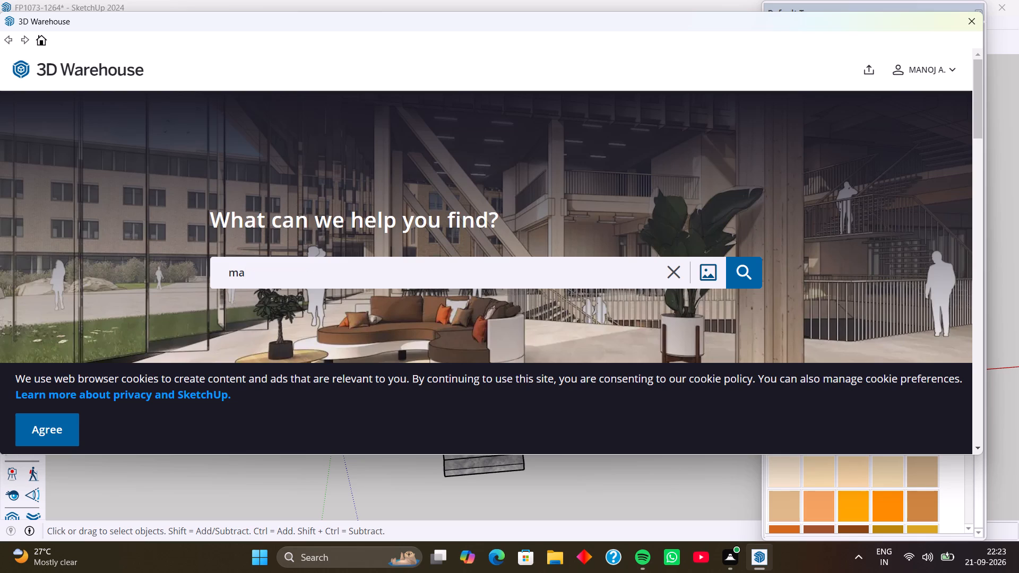
{"action": "type", "text": "in d"}
{"action": "type", "text": "oo"}
{"action": "key", "text": "r"}
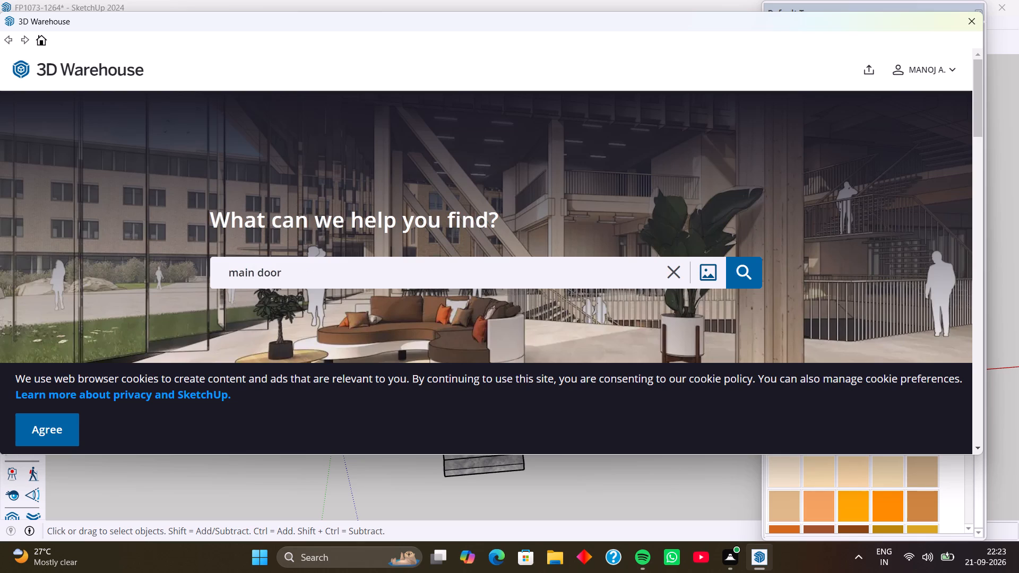
{"action": "key", "text": "Return"}
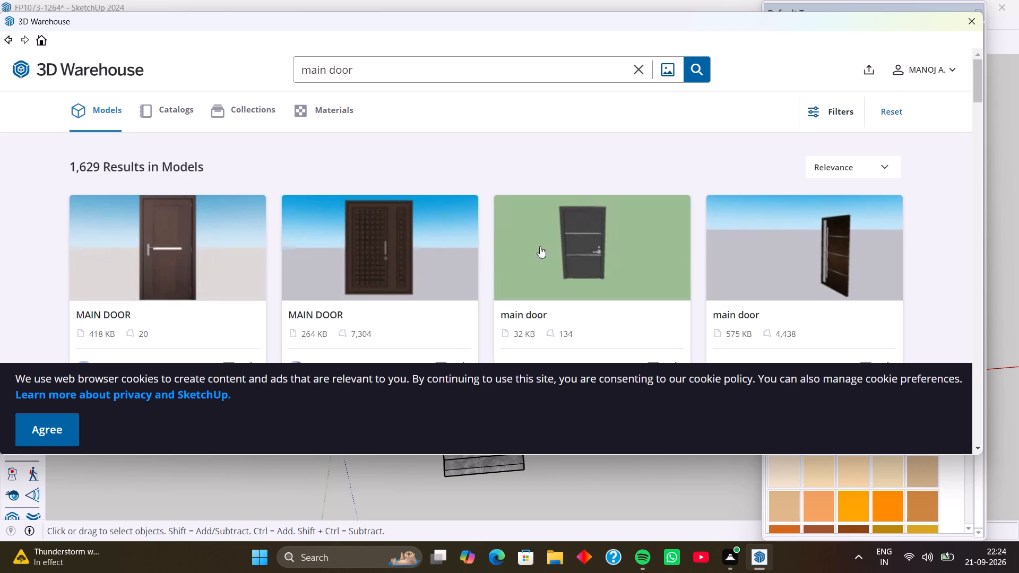
Browse the main door models for a design suited to the house entrance.
{"action": "scroll", "coordinate": [468, 236], "scroll_direction": "down", "scroll_amount": 3}
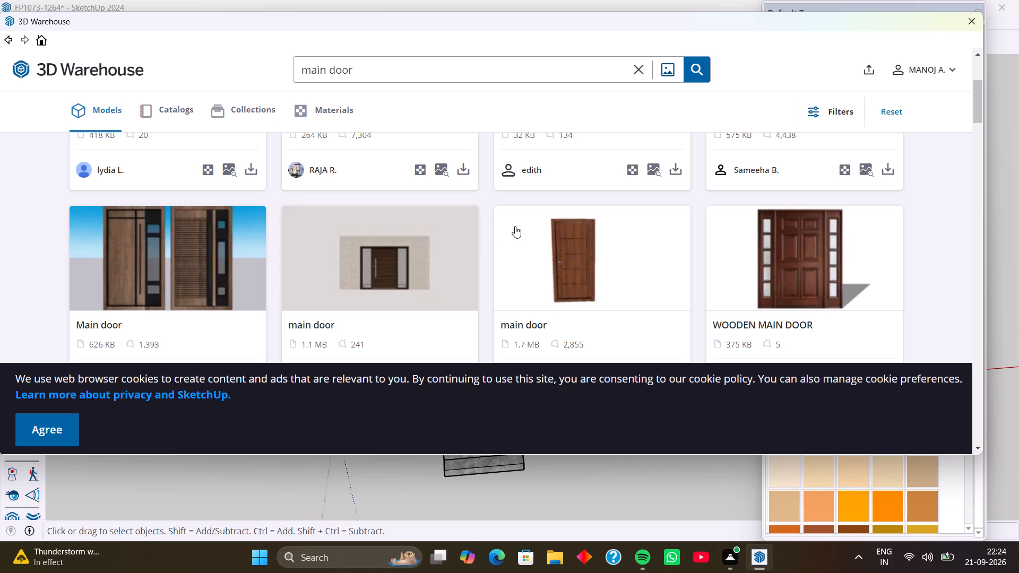
{"action": "scroll", "coordinate": [349, 230], "scroll_direction": "down", "scroll_amount": 2}
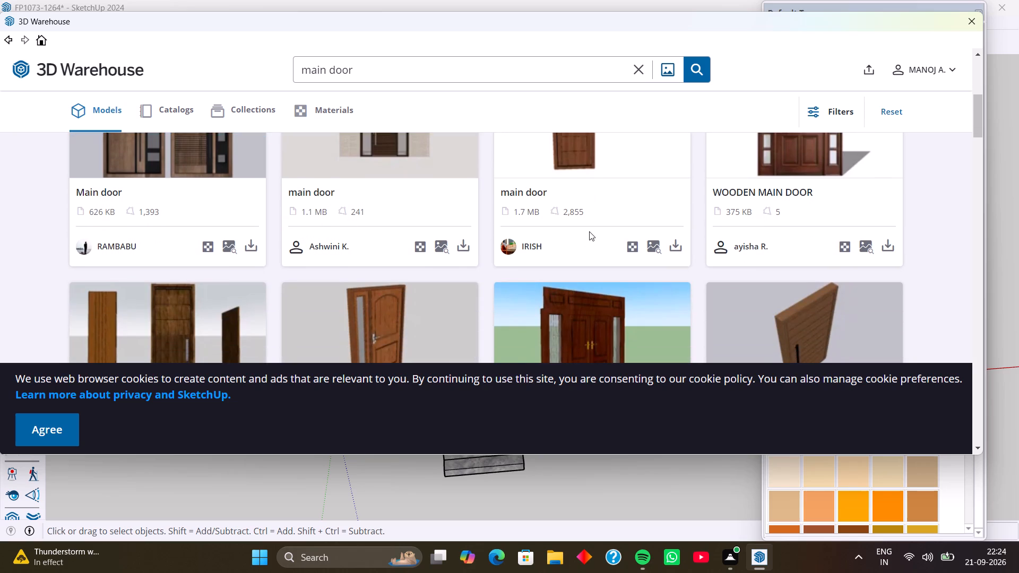
{"action": "scroll", "coordinate": [589, 231], "scroll_direction": "down", "scroll_amount": 2}
{"action": "scroll", "coordinate": [450, 204], "scroll_direction": "down", "scroll_amount": 2}
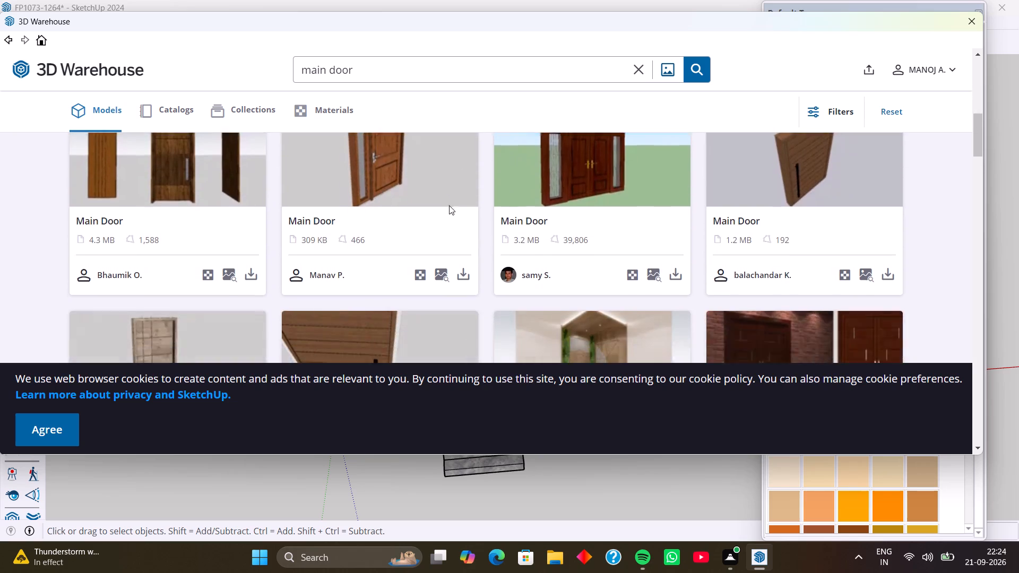
{"action": "scroll", "coordinate": [449, 205], "scroll_direction": "down", "scroll_amount": 1}
{"action": "scroll", "coordinate": [545, 218], "scroll_direction": "down", "scroll_amount": 3}
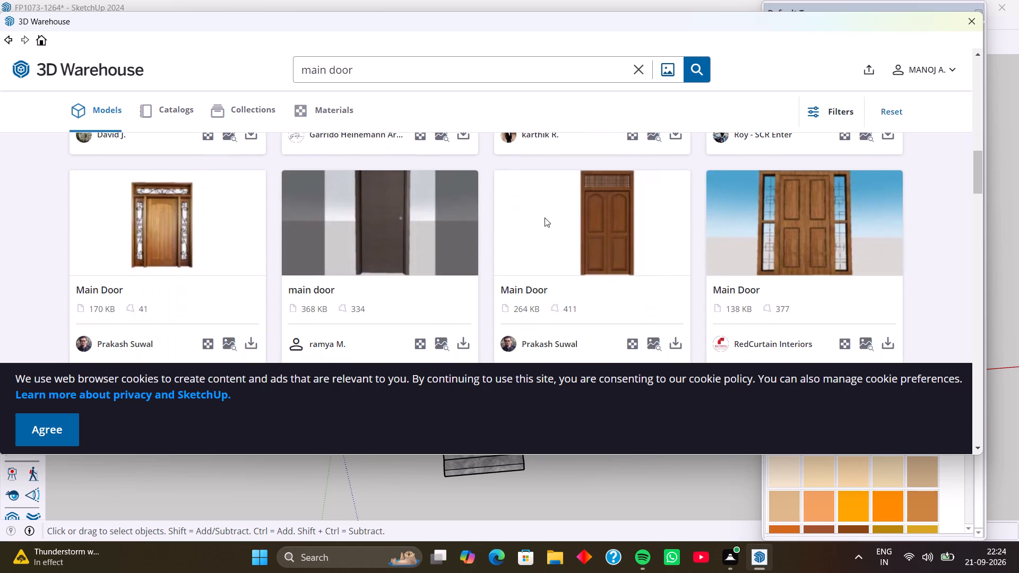
{"action": "scroll", "coordinate": [574, 211], "scroll_direction": "down", "scroll_amount": 3}
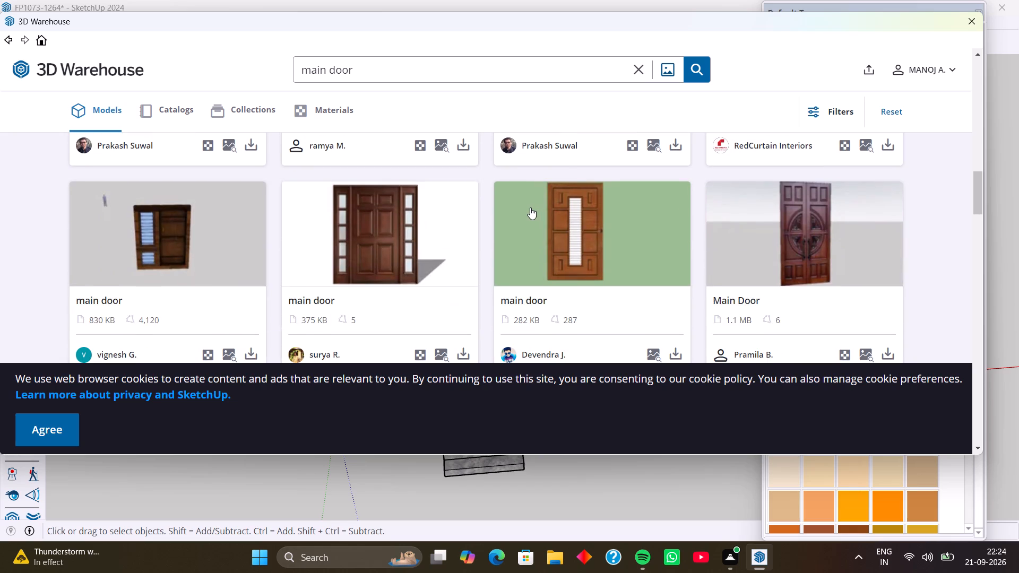
{"action": "scroll", "coordinate": [584, 229], "scroll_direction": "down", "scroll_amount": 2}
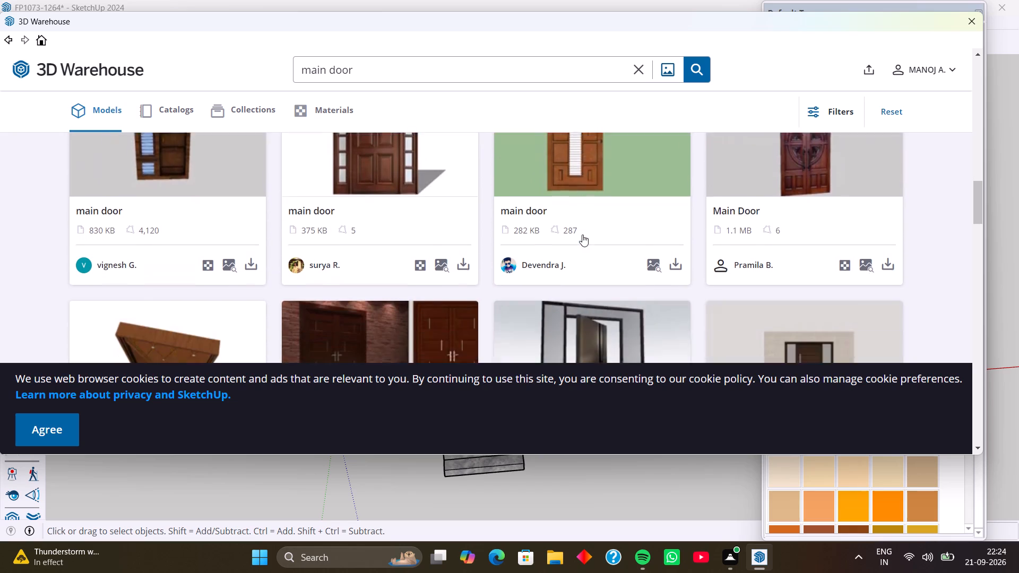
{"action": "scroll", "coordinate": [582, 235], "scroll_direction": "down", "scroll_amount": 4}
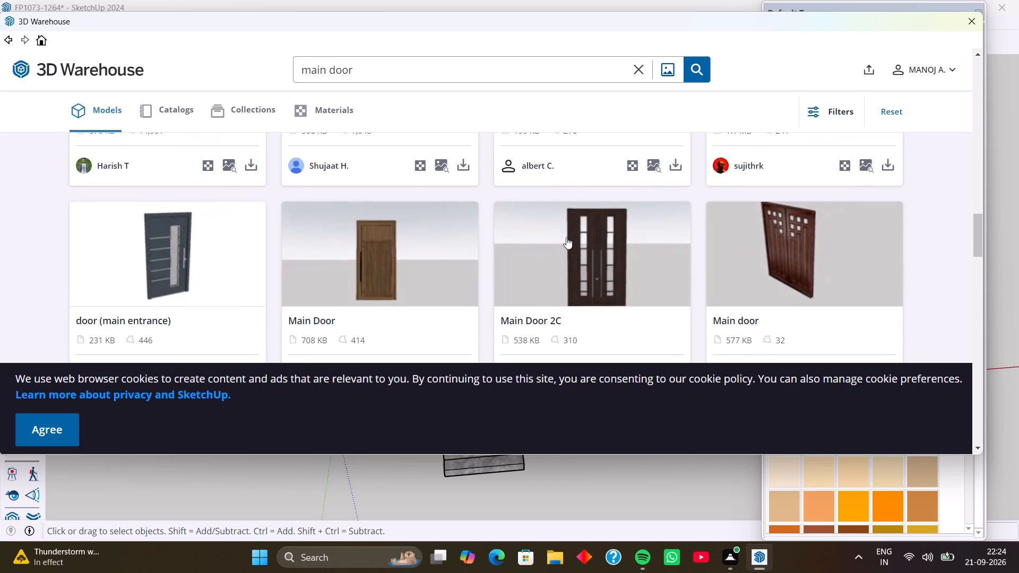
{"action": "scroll", "coordinate": [582, 232], "scroll_direction": "down", "scroll_amount": 4}
{"action": "scroll", "coordinate": [582, 232], "scroll_direction": "up", "scroll_amount": 2}
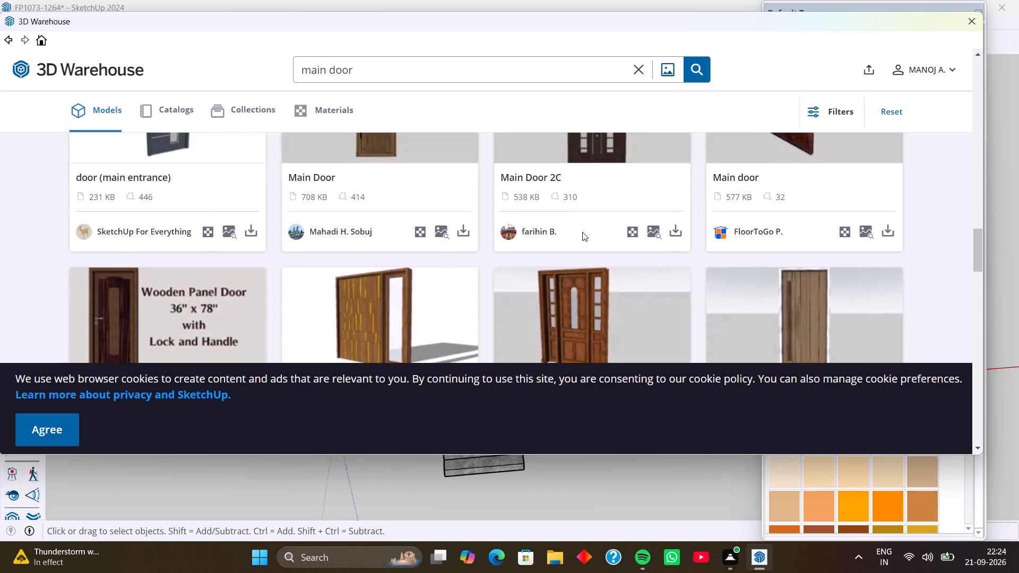
{"action": "scroll", "coordinate": [582, 232], "scroll_direction": "up", "scroll_amount": 2}
{"action": "scroll", "coordinate": [744, 236], "scroll_direction": "down", "scroll_amount": 1}
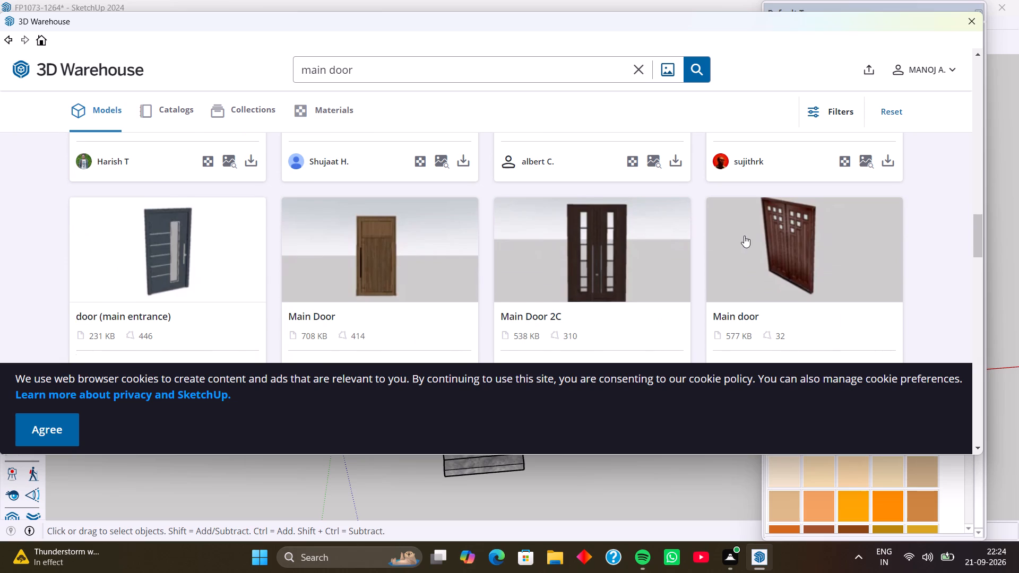
Load the dark wooden double "Main door" with small square panes into the model and place it outside the house's front corner.
{"action": "left_click", "coordinate": [890, 305]}
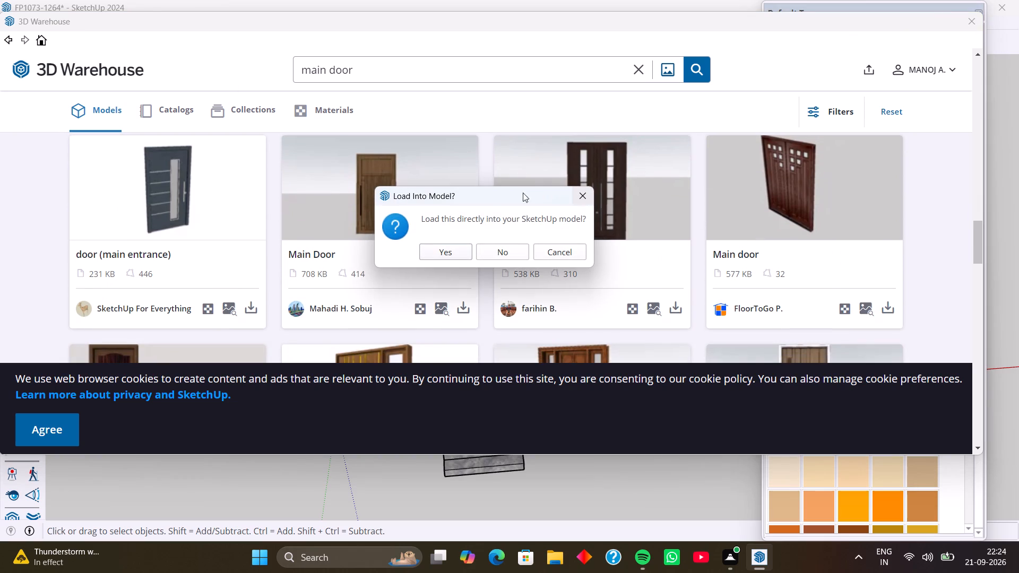
{"action": "left_click", "coordinate": [444, 257]}
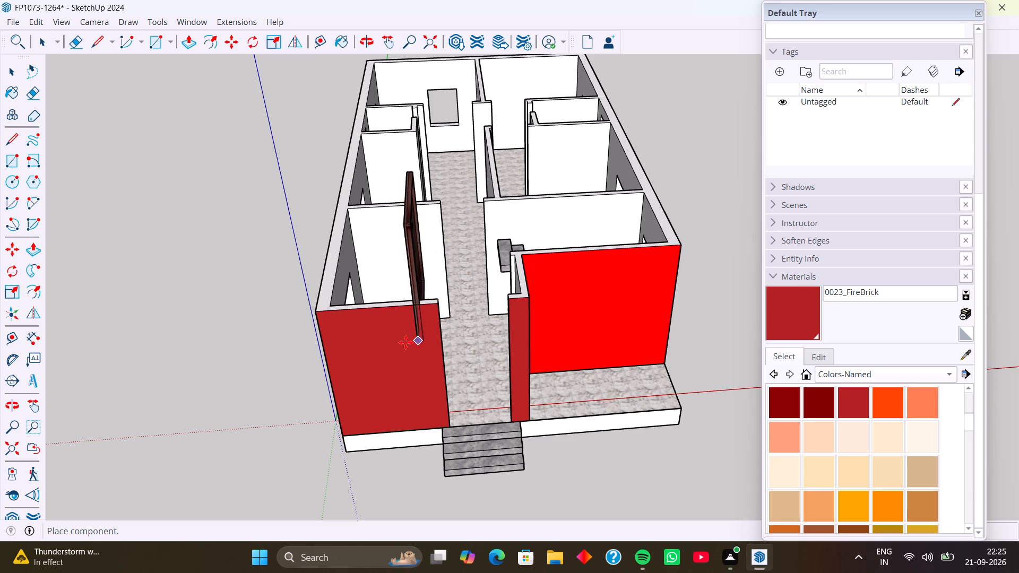
{"action": "scroll", "coordinate": [380, 344], "scroll_direction": "down", "scroll_amount": 5}
{"action": "left_click", "coordinate": [260, 436]}
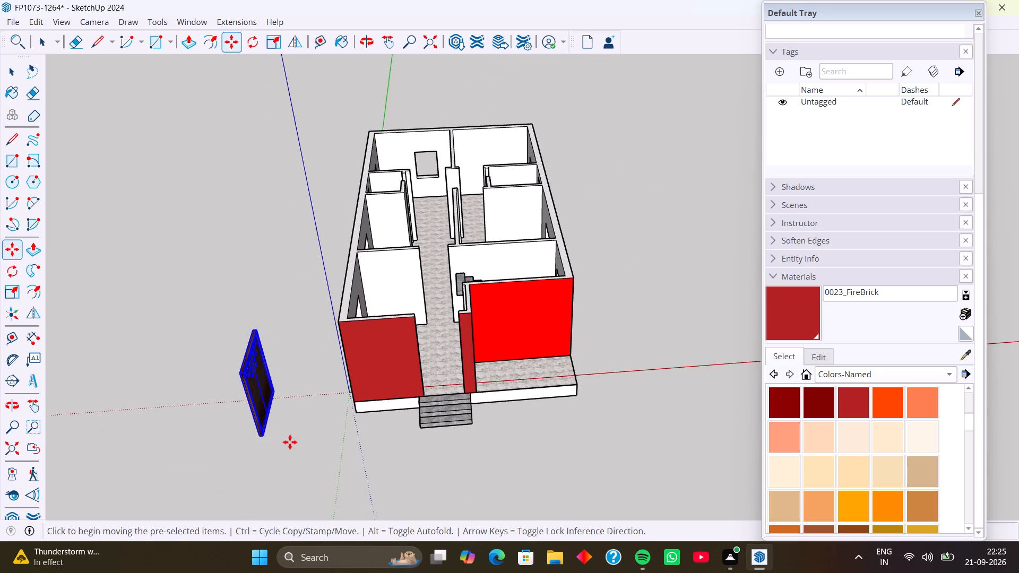
{"action": "middle_click_drag", "start_coordinate": [290, 442], "coordinate": [158, 423]}
{"action": "scroll", "coordinate": [231, 319], "scroll_direction": "up", "scroll_amount": 11}
{"action": "middle_click_drag", "start_coordinate": [252, 340], "coordinate": [405, 345]}
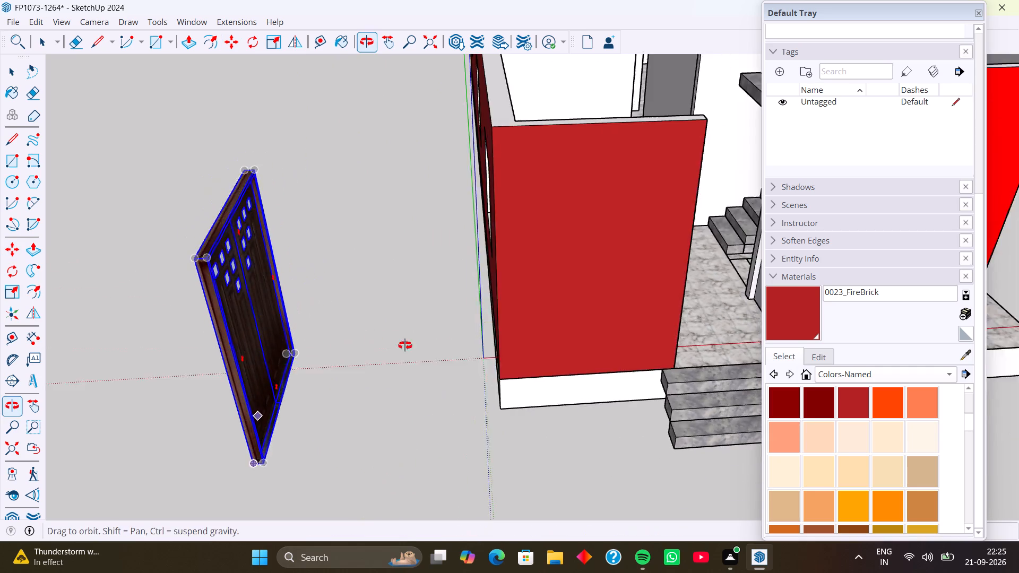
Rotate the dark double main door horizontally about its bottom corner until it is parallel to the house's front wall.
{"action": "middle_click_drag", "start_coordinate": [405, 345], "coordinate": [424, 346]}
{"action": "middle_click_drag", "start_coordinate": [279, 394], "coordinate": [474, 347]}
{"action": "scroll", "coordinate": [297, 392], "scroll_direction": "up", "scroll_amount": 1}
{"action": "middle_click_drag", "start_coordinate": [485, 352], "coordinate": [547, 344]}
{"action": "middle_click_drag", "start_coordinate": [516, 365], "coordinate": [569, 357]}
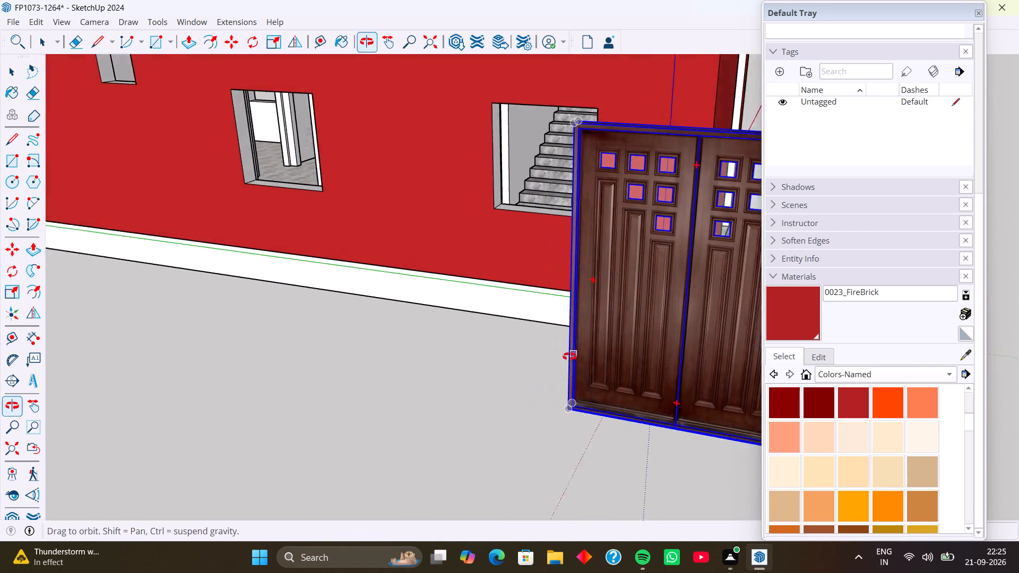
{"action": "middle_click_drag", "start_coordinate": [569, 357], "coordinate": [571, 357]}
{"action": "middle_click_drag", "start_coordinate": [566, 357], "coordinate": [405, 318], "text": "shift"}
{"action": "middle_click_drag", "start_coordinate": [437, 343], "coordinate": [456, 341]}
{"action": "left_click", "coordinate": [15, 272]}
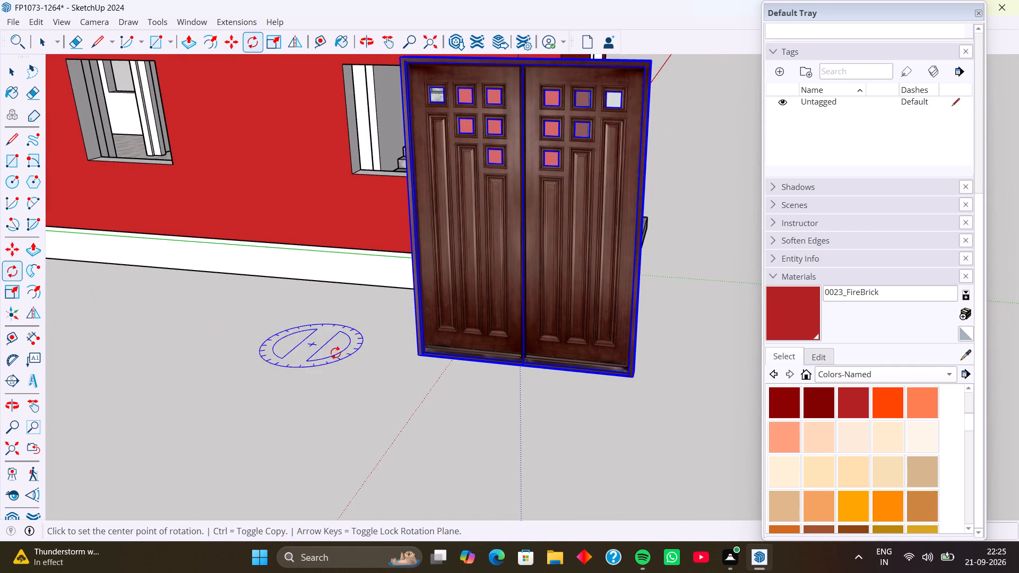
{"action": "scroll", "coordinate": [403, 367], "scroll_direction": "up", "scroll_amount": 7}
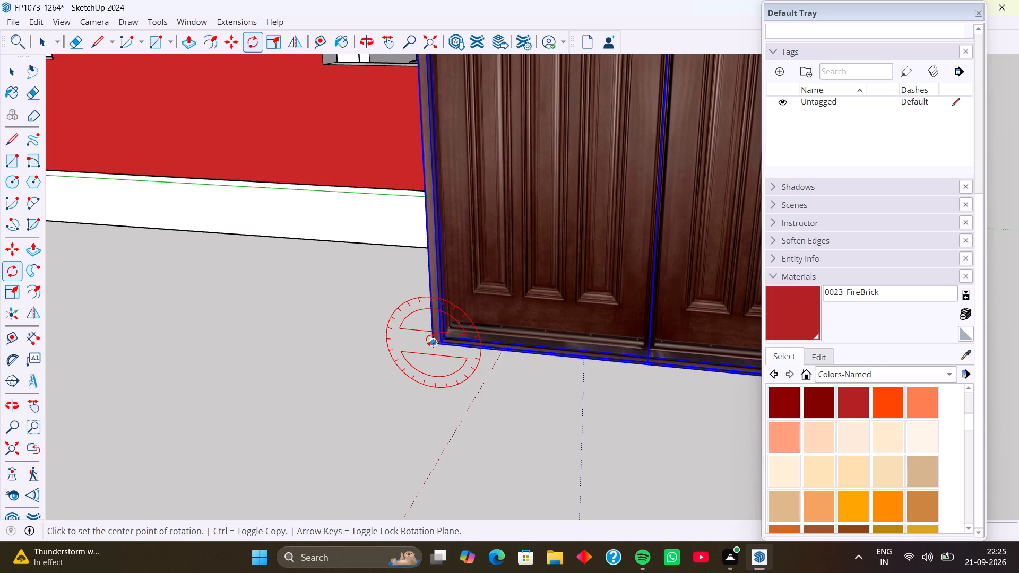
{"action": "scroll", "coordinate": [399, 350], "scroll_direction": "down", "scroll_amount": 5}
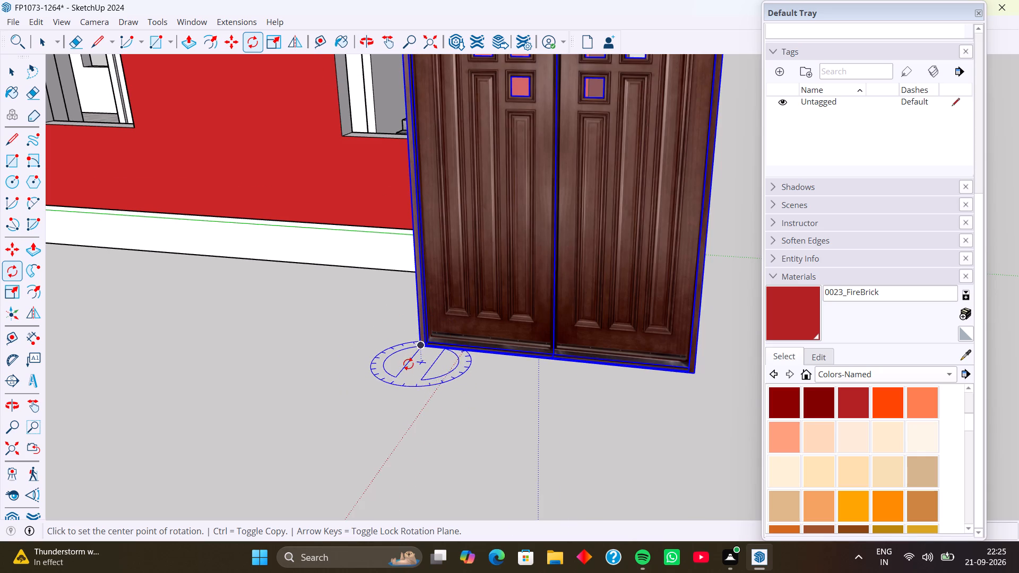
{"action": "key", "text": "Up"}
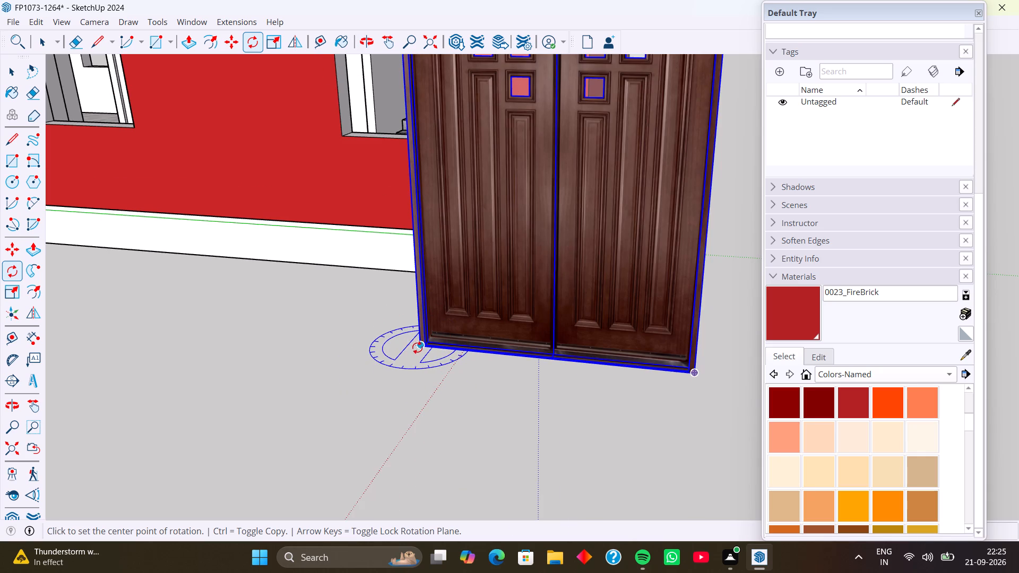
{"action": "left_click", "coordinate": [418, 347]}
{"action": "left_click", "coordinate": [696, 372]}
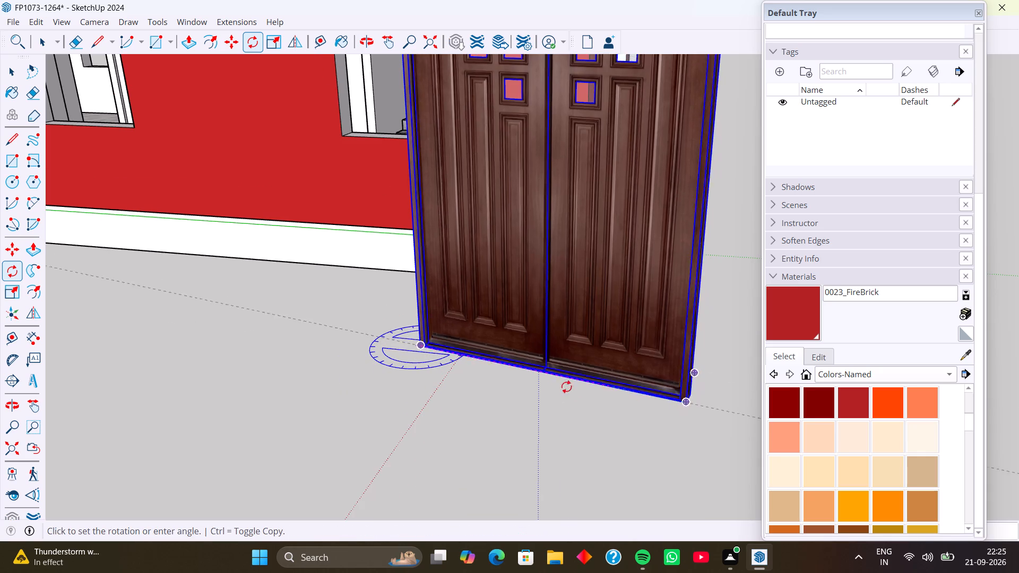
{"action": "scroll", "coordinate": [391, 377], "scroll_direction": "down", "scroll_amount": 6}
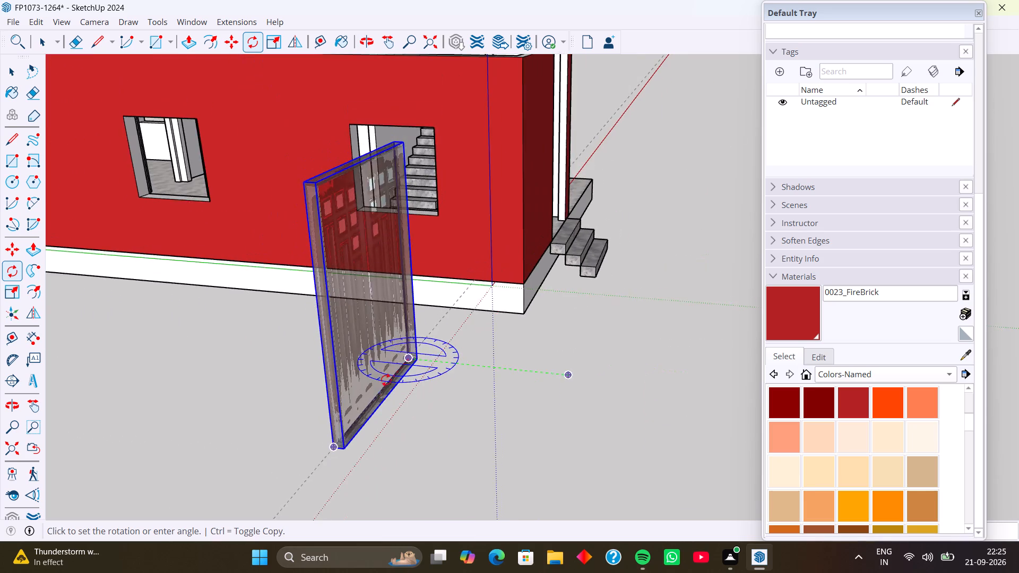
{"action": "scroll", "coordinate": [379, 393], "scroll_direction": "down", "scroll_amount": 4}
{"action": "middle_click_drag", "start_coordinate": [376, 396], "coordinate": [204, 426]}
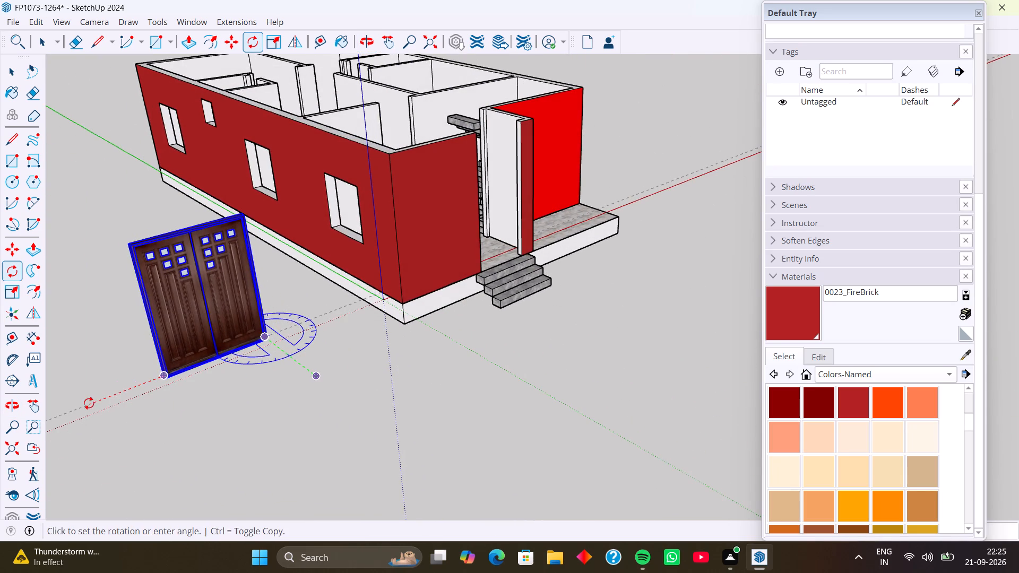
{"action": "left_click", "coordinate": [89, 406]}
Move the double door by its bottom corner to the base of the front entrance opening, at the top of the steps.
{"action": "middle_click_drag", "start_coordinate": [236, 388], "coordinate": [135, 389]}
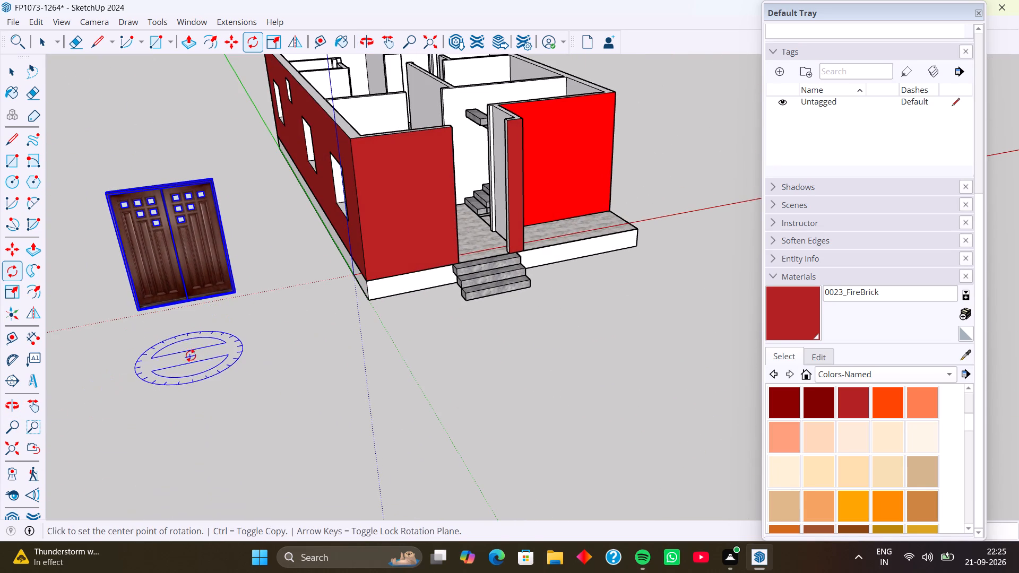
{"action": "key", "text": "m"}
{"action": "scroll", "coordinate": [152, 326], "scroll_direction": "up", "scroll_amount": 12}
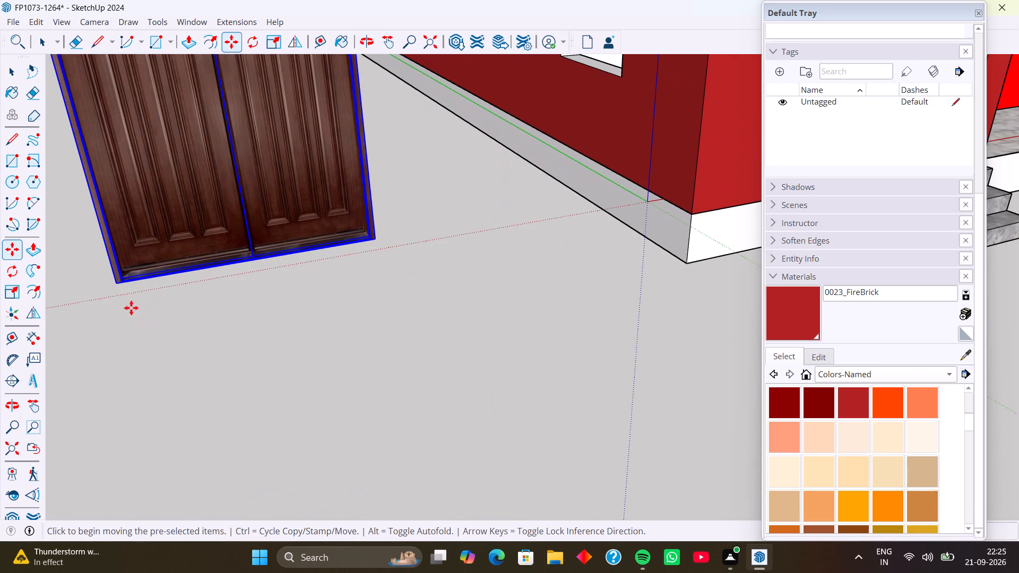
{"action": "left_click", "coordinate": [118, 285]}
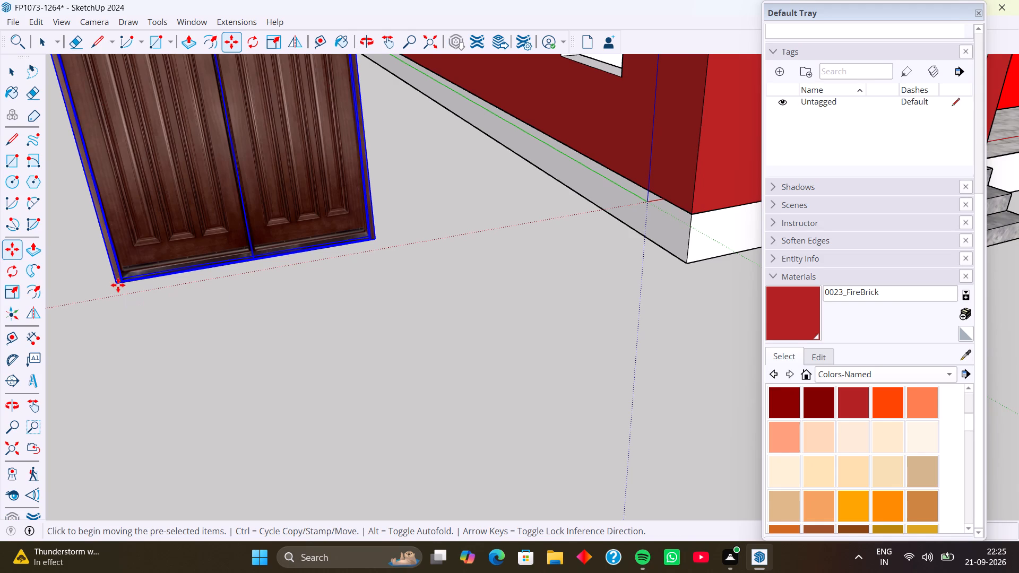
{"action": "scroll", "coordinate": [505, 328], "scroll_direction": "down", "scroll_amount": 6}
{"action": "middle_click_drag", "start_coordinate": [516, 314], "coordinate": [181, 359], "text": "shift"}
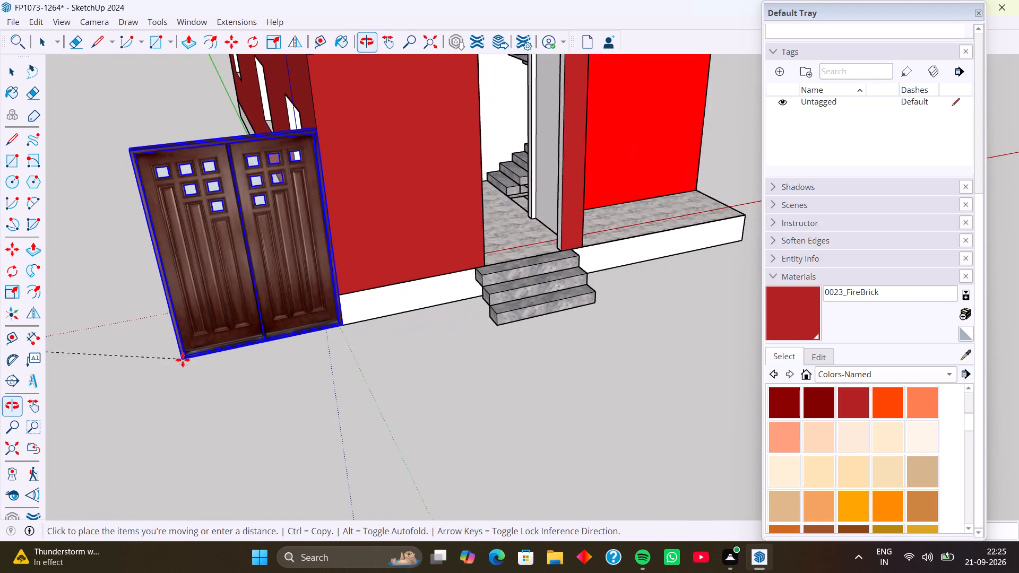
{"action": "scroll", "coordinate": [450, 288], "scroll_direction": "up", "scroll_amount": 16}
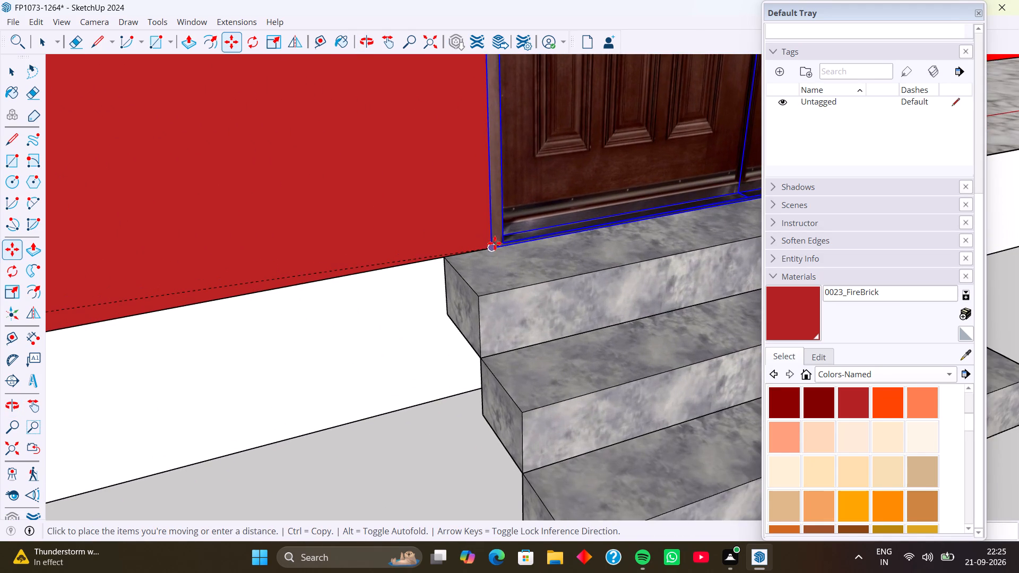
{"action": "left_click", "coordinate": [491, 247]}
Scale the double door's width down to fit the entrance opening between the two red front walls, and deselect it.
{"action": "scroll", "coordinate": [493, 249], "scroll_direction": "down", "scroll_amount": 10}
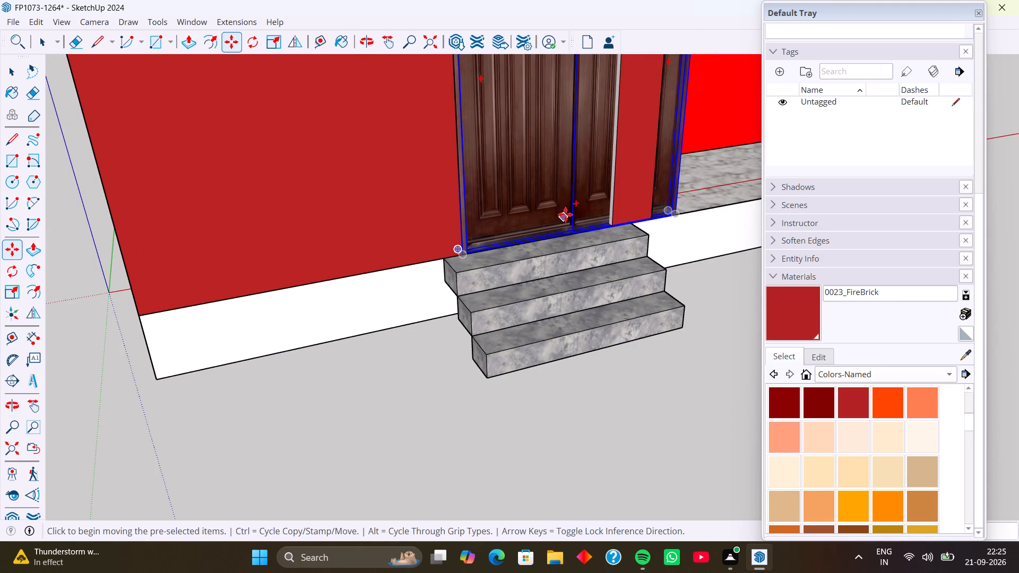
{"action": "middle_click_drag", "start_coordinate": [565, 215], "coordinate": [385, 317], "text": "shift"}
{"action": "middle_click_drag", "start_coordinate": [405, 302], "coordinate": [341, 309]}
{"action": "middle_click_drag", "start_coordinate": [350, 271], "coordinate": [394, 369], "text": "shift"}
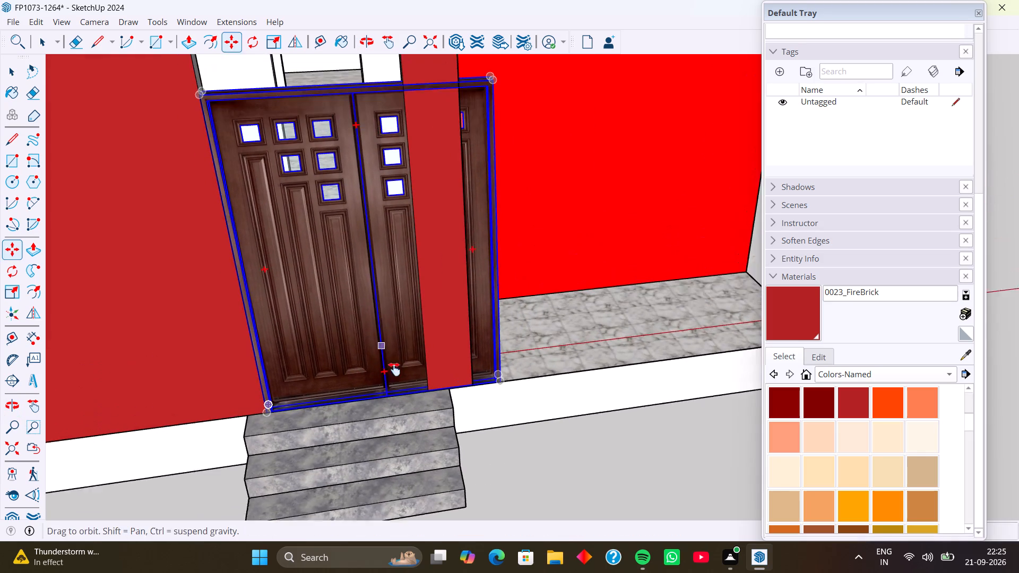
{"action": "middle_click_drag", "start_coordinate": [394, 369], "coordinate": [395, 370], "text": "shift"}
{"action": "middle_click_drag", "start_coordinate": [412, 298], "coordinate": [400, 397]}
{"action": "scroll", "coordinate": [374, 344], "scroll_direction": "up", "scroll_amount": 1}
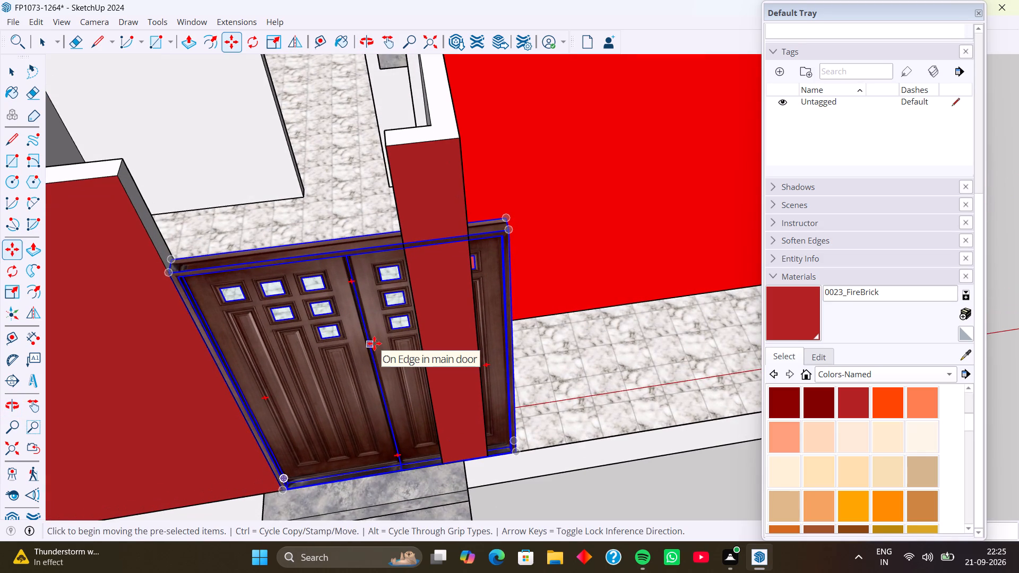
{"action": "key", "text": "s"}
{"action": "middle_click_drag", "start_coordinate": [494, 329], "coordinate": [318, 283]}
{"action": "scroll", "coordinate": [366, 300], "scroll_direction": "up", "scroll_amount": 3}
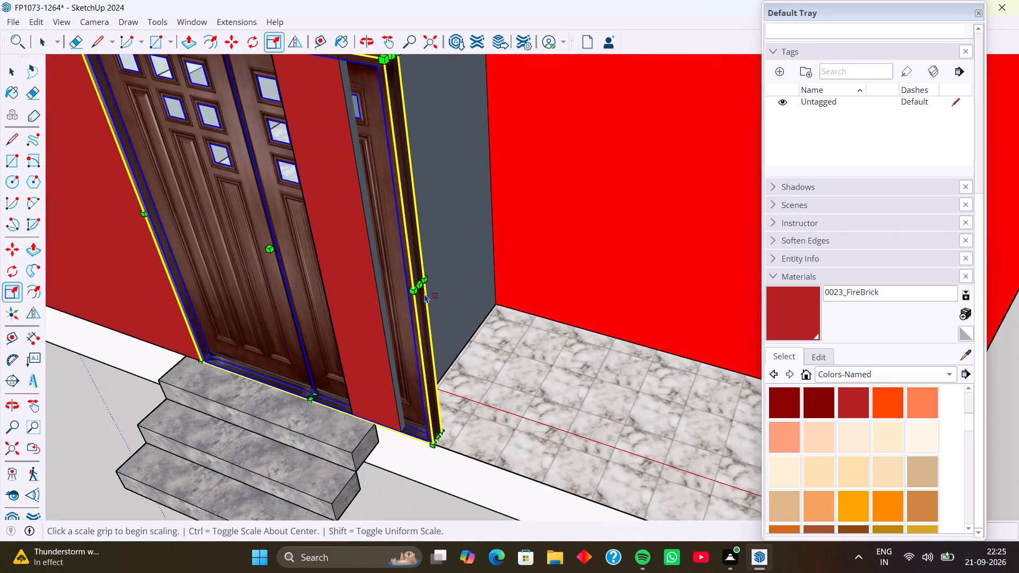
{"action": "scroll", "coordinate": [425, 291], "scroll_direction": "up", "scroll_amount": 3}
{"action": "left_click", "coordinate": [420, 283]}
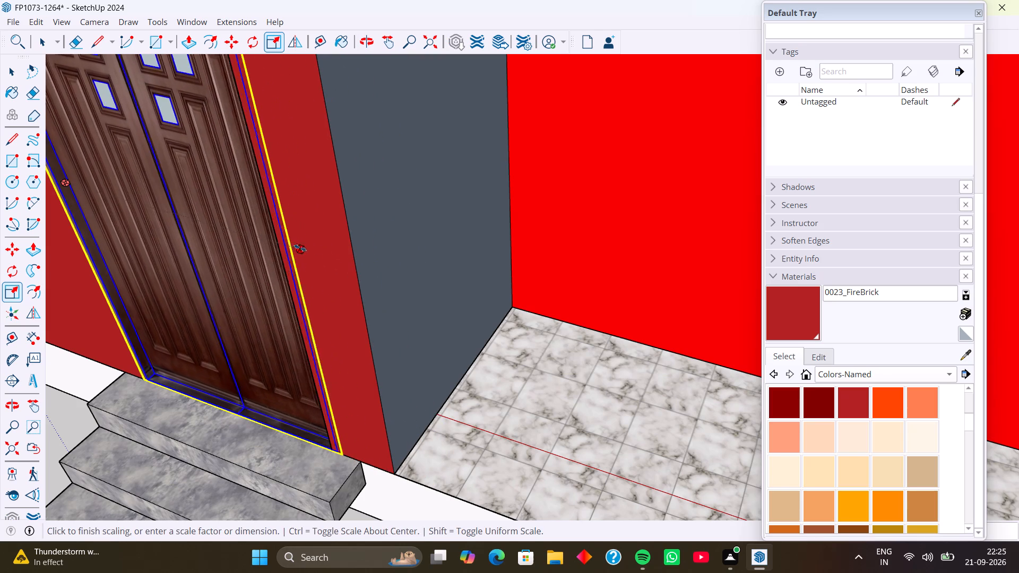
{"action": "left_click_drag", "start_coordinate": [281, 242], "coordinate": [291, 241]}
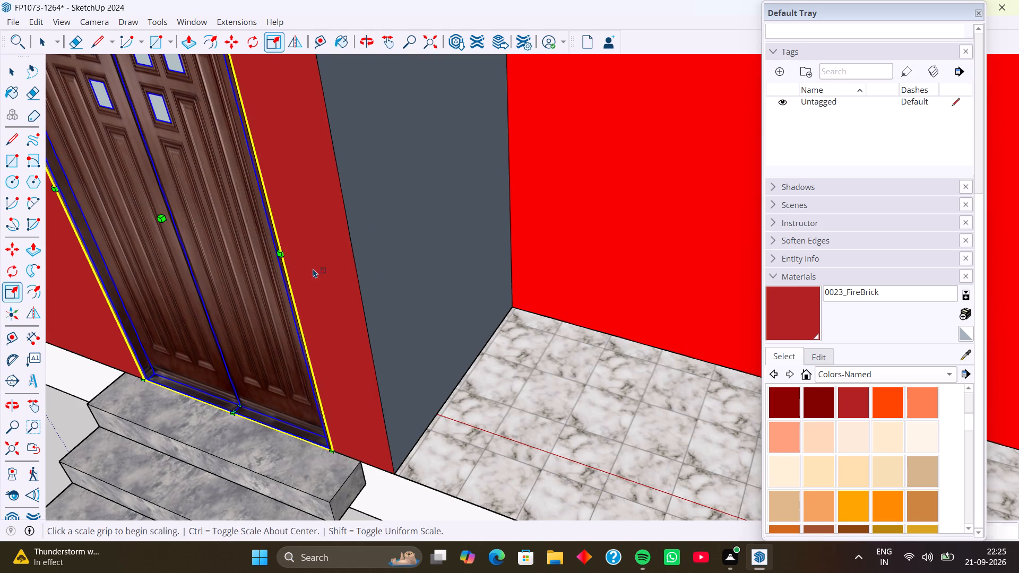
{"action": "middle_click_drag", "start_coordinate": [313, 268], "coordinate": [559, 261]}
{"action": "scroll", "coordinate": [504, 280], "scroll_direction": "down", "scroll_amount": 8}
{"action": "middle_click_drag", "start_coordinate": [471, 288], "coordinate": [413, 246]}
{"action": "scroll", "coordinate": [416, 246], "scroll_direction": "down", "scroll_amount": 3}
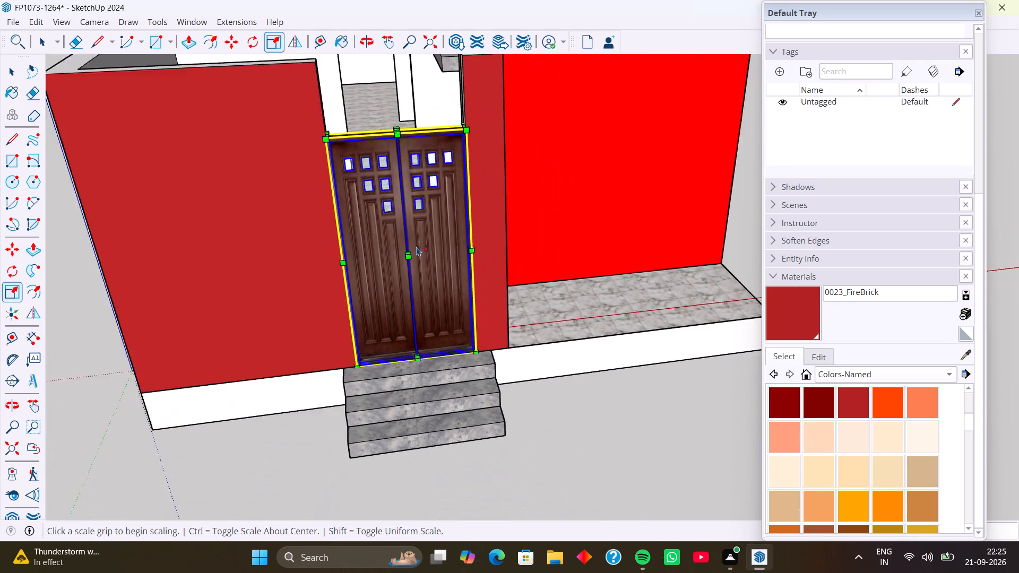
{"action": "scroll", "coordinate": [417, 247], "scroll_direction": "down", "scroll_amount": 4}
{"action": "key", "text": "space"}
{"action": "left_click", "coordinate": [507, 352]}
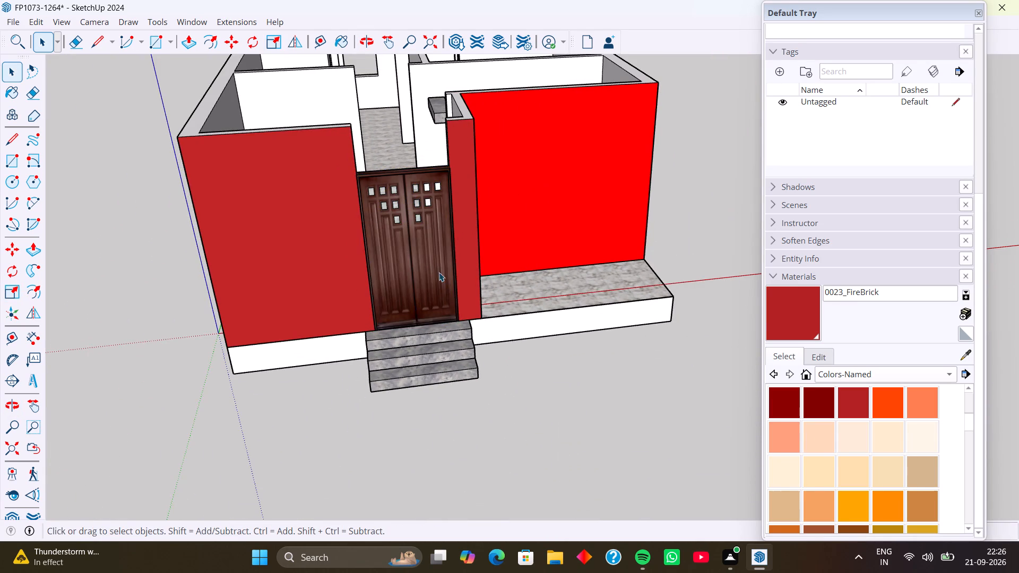
Examine from above and from the front how the double door fits the entrance opening and its wall height.
{"action": "middle_click_drag", "start_coordinate": [436, 267], "coordinate": [430, 374]}
{"action": "scroll", "coordinate": [419, 302], "scroll_direction": "up", "scroll_amount": 7}
{"action": "middle_click_drag", "start_coordinate": [419, 280], "coordinate": [417, 379]}
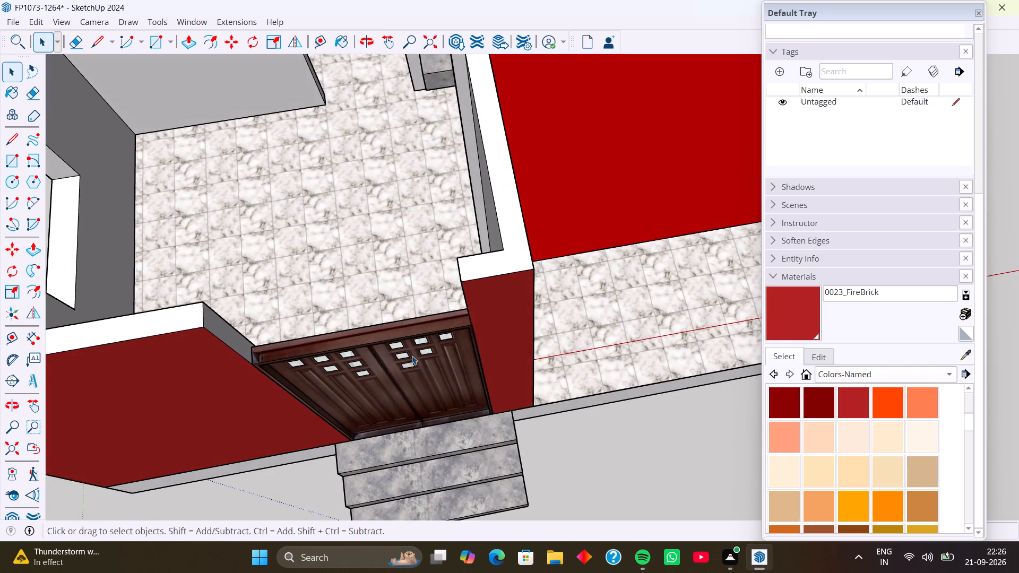
{"action": "middle_click_drag", "start_coordinate": [412, 355], "coordinate": [427, 212]}
{"action": "scroll", "coordinate": [427, 249], "scroll_direction": "up", "scroll_amount": 1}
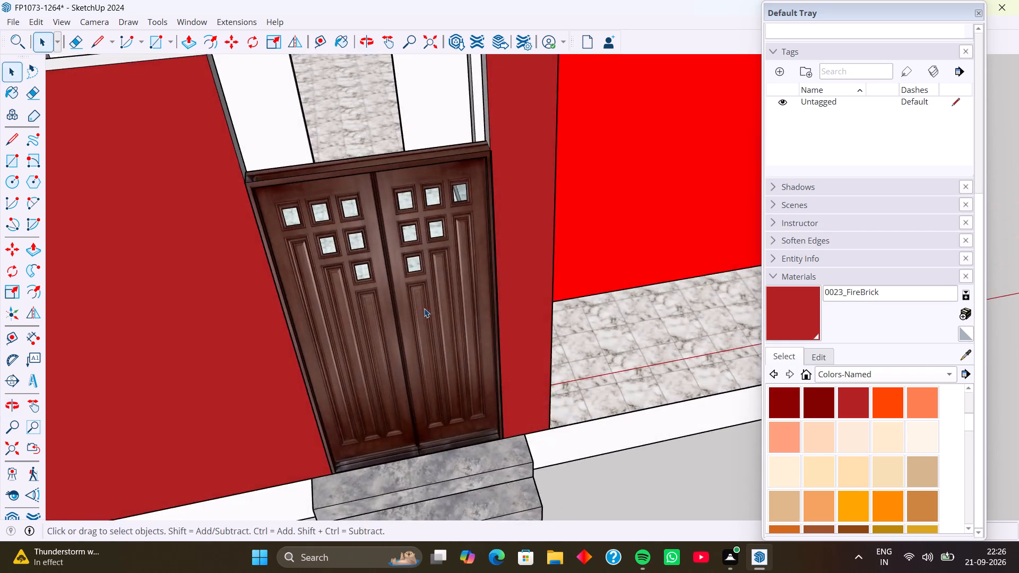
{"action": "middle_click_drag", "start_coordinate": [423, 309], "coordinate": [410, 185]}
{"action": "middle_click_drag", "start_coordinate": [415, 282], "coordinate": [392, 213]}
{"action": "middle_click_drag", "start_coordinate": [419, 270], "coordinate": [435, 377]}
{"action": "scroll", "coordinate": [426, 322], "scroll_direction": "up", "scroll_amount": 3}
{"action": "scroll", "coordinate": [425, 313], "scroll_direction": "down", "scroll_amount": 4}
Delete the dark double door with small square panes from the front entrance.
{"action": "left_click", "coordinate": [416, 294]}
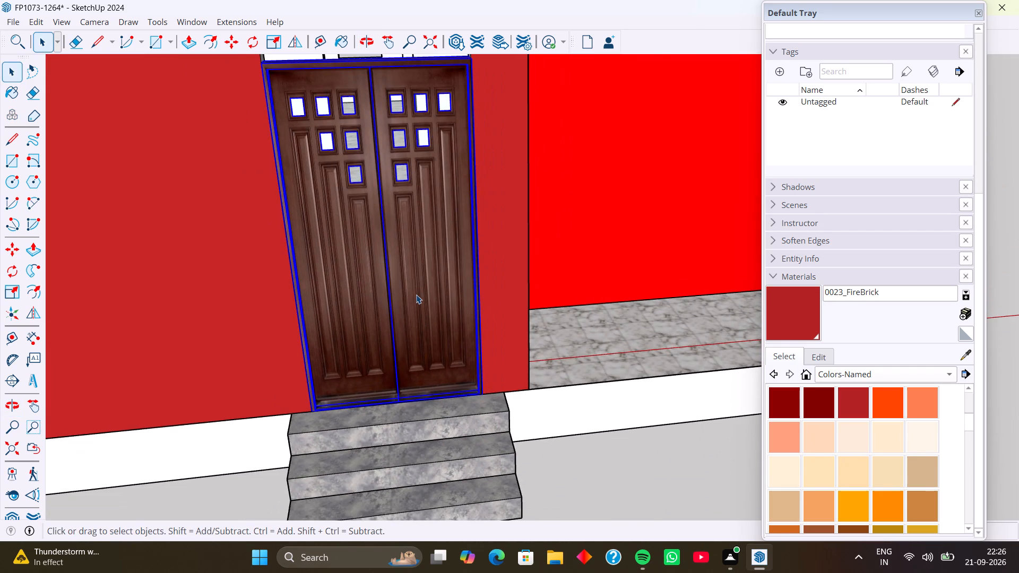
{"action": "right_click", "coordinate": [416, 294]}
{"action": "left_click", "coordinate": [480, 46]}
Reopen 3D Warehouse and browse the "main door" results for a different entrance door design.
{"action": "scroll", "coordinate": [437, 196], "scroll_direction": "down", "scroll_amount": 7}
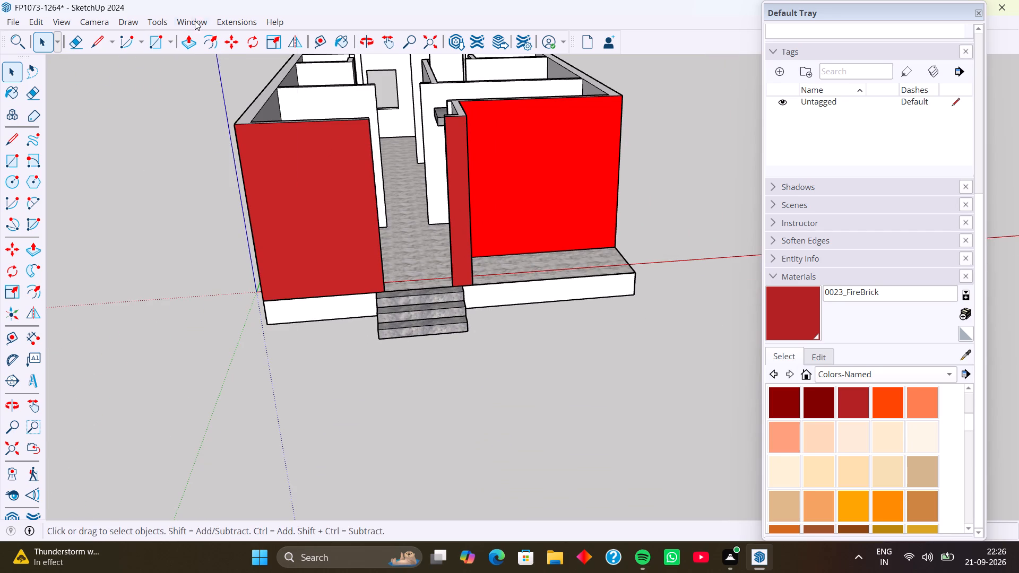
{"action": "left_click", "coordinate": [194, 21]}
{"action": "left_click", "coordinate": [235, 125]}
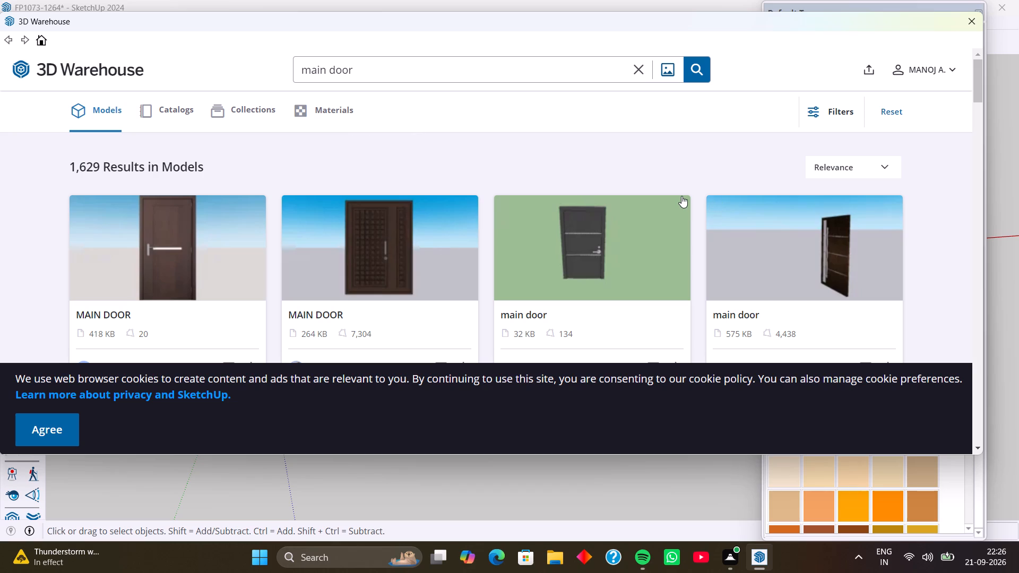
{"action": "scroll", "coordinate": [625, 265], "scroll_direction": "down", "scroll_amount": 4}
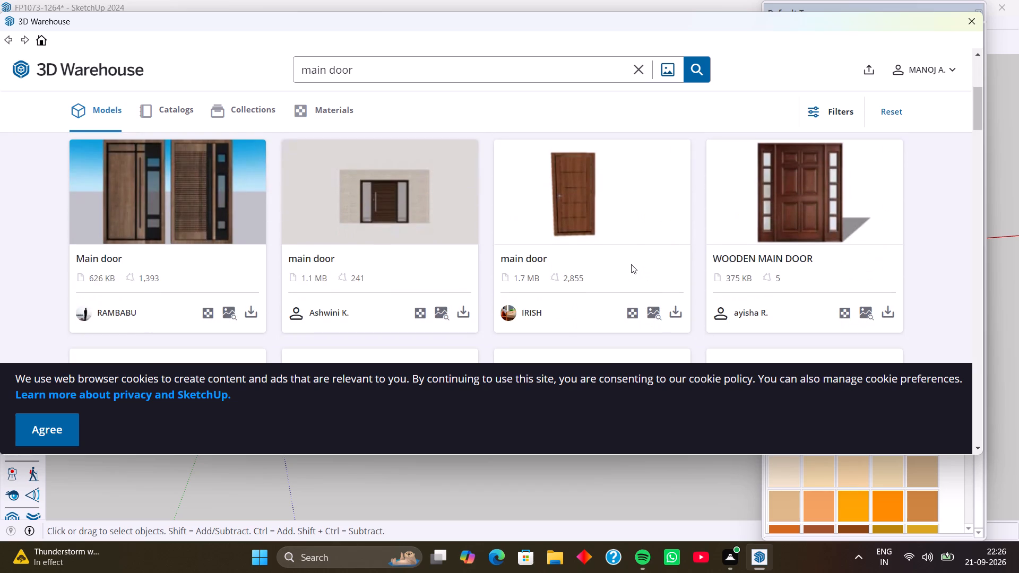
{"action": "scroll", "coordinate": [482, 263], "scroll_direction": "down", "scroll_amount": 3}
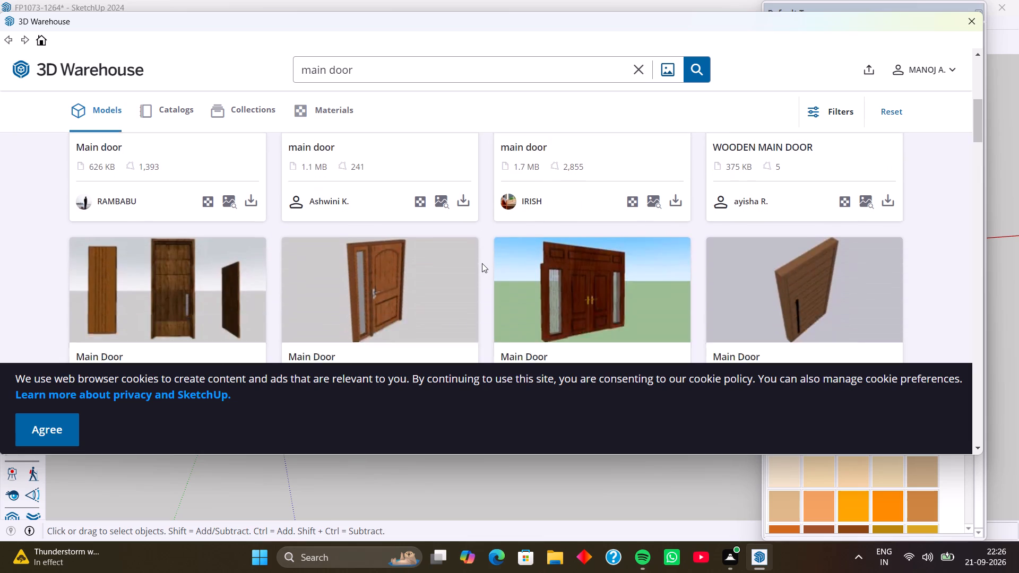
{"action": "scroll", "coordinate": [485, 267], "scroll_direction": "down", "scroll_amount": 3}
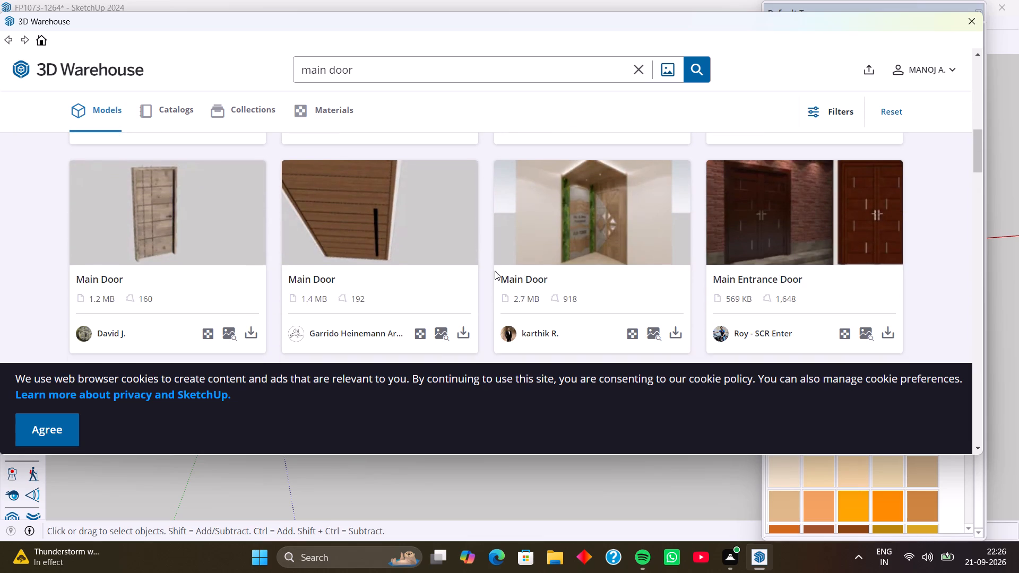
{"action": "scroll", "coordinate": [509, 265], "scroll_direction": "down", "scroll_amount": 3}
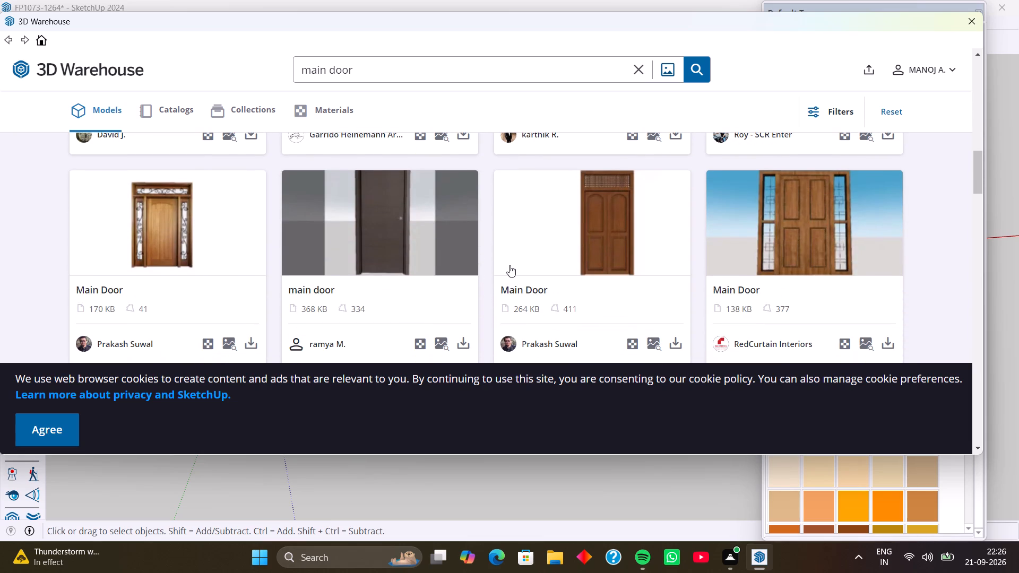
{"action": "scroll", "coordinate": [511, 265], "scroll_direction": "down", "scroll_amount": 3}
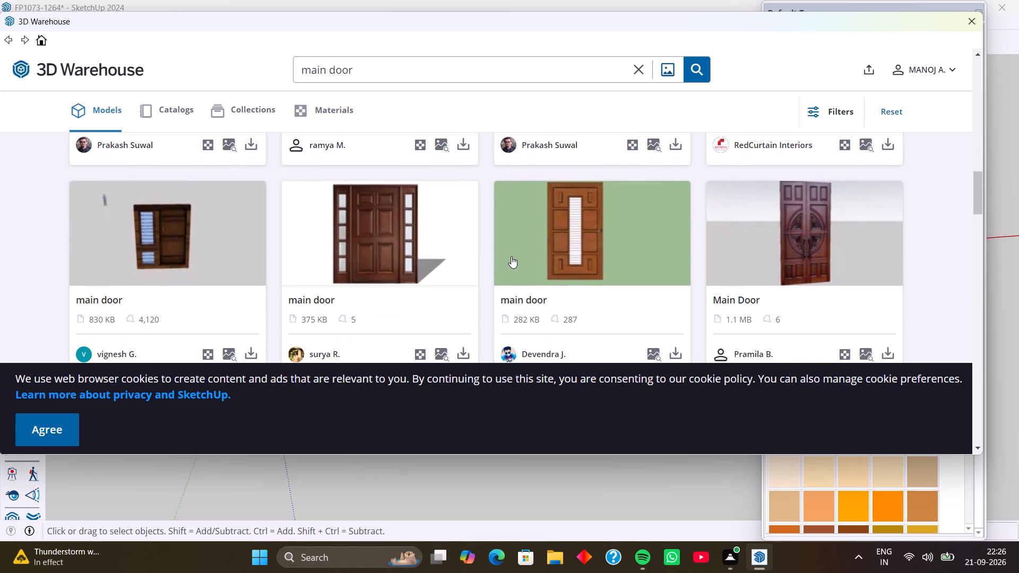
{"action": "scroll", "coordinate": [713, 238], "scroll_direction": "down", "scroll_amount": 1}
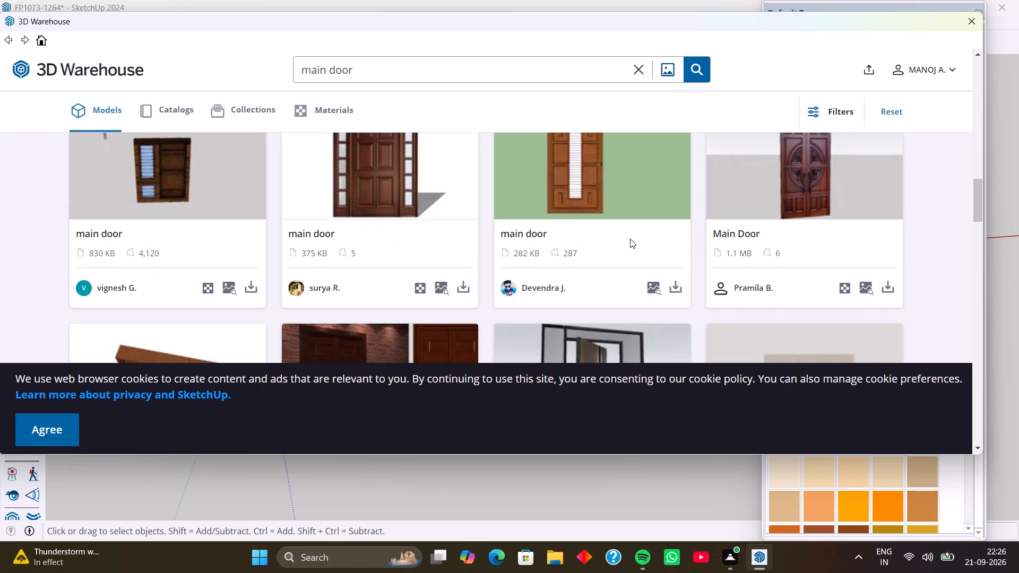
{"action": "scroll", "coordinate": [624, 238], "scroll_direction": "down", "scroll_amount": 1}
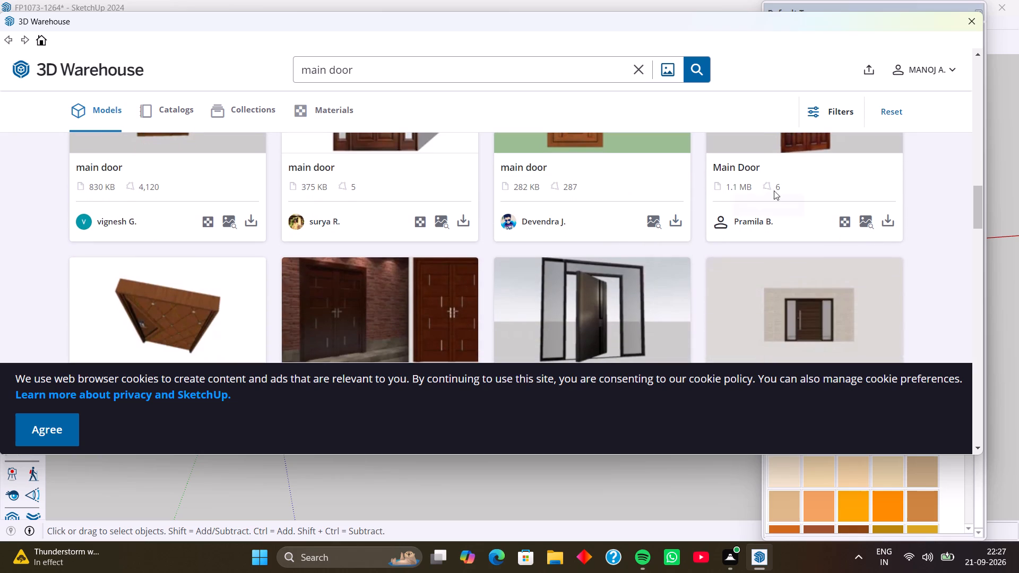
Load the carved wooden "Main Door" model from 3D Warehouse and place it at the corner of the doorway behind the entrance hall.
{"action": "left_click", "coordinate": [890, 221]}
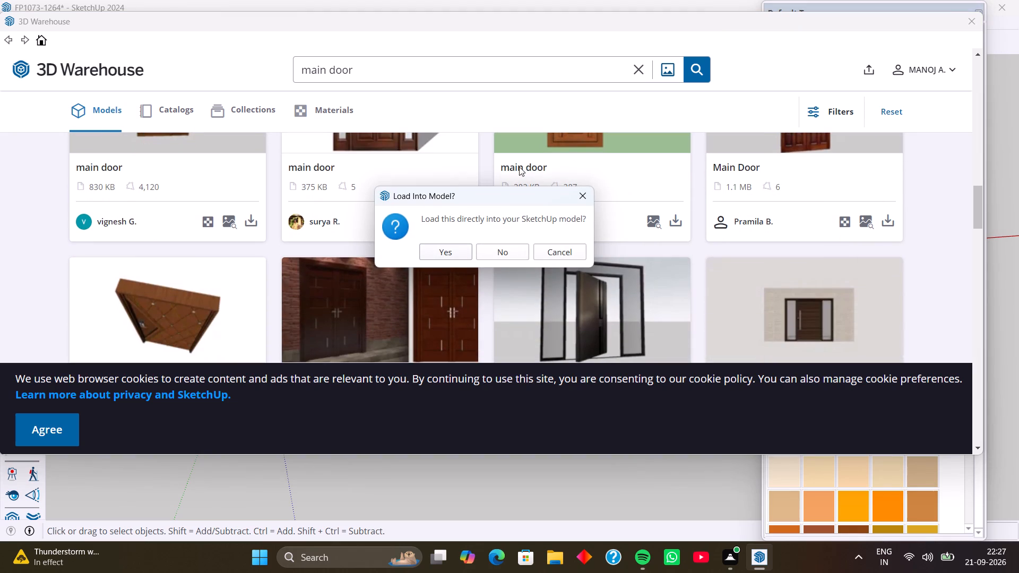
{"action": "left_click", "coordinate": [445, 253]}
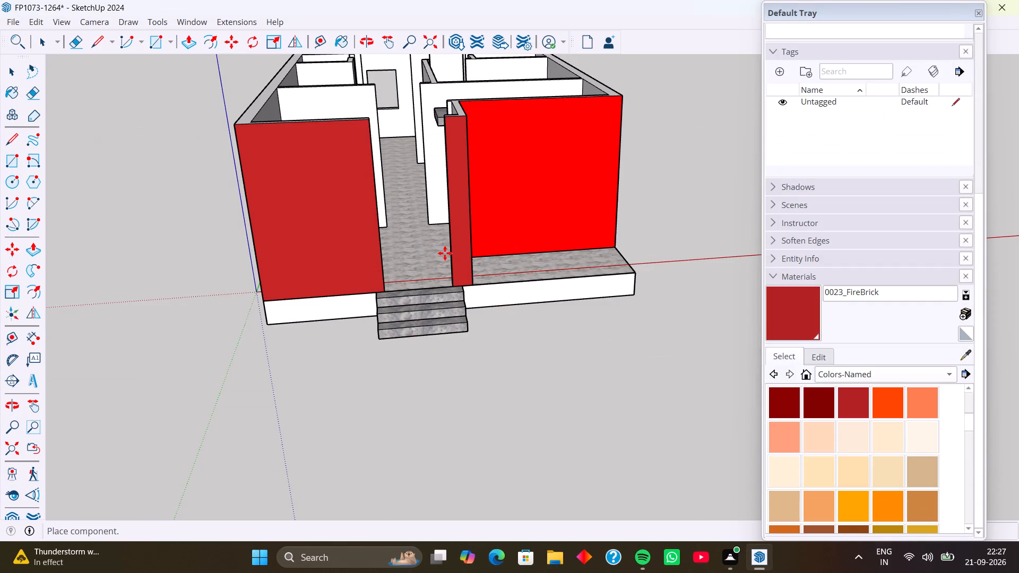
{"action": "scroll", "coordinate": [393, 228], "scroll_direction": "up", "scroll_amount": 8}
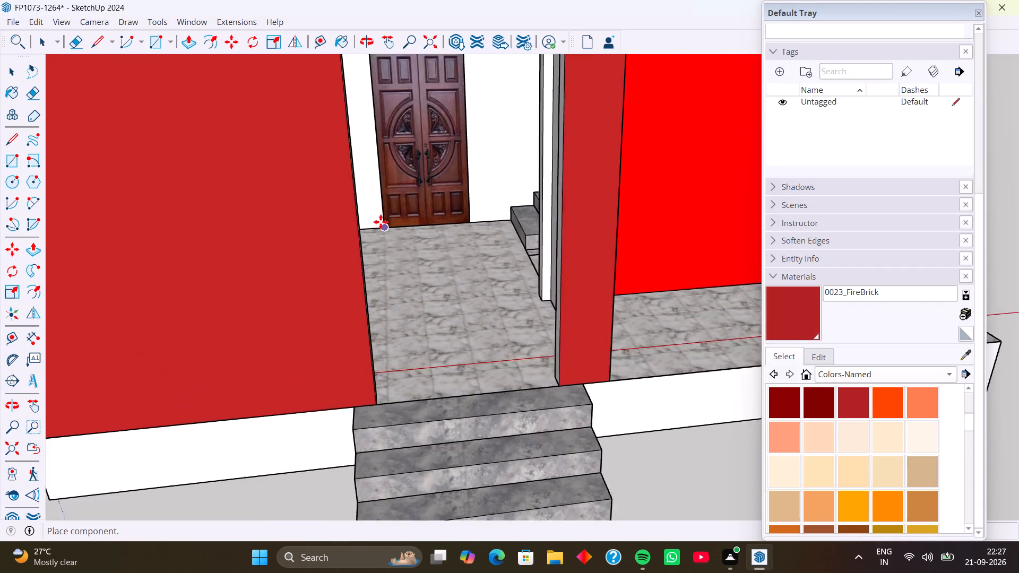
{"action": "scroll", "coordinate": [381, 222], "scroll_direction": "up", "scroll_amount": 12}
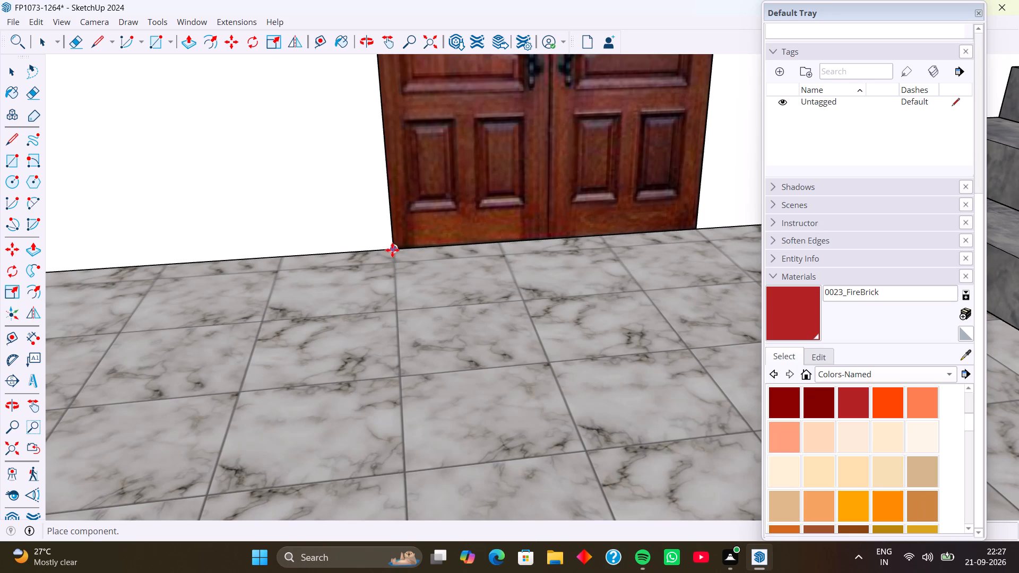
{"action": "left_click", "coordinate": [391, 249]}
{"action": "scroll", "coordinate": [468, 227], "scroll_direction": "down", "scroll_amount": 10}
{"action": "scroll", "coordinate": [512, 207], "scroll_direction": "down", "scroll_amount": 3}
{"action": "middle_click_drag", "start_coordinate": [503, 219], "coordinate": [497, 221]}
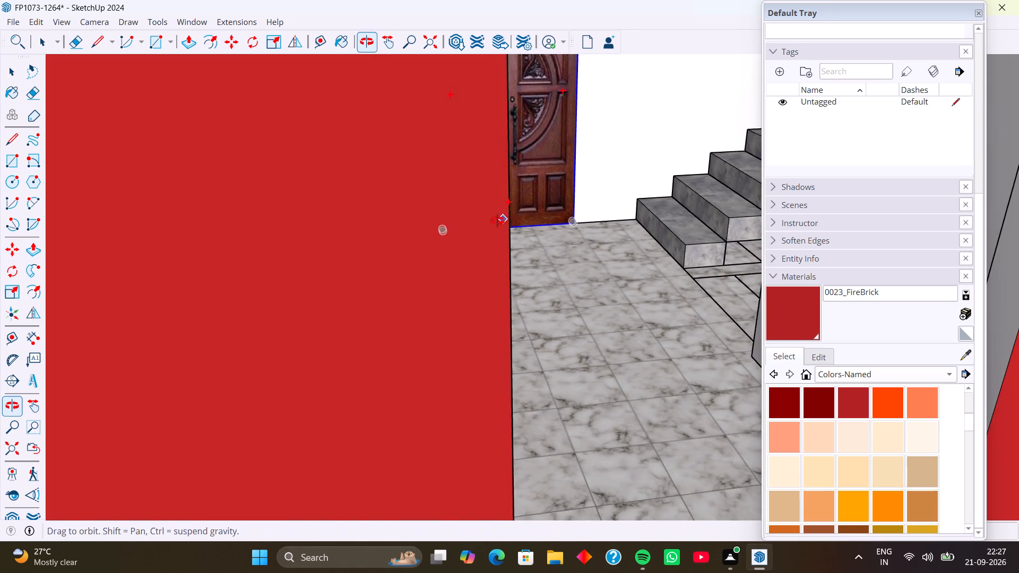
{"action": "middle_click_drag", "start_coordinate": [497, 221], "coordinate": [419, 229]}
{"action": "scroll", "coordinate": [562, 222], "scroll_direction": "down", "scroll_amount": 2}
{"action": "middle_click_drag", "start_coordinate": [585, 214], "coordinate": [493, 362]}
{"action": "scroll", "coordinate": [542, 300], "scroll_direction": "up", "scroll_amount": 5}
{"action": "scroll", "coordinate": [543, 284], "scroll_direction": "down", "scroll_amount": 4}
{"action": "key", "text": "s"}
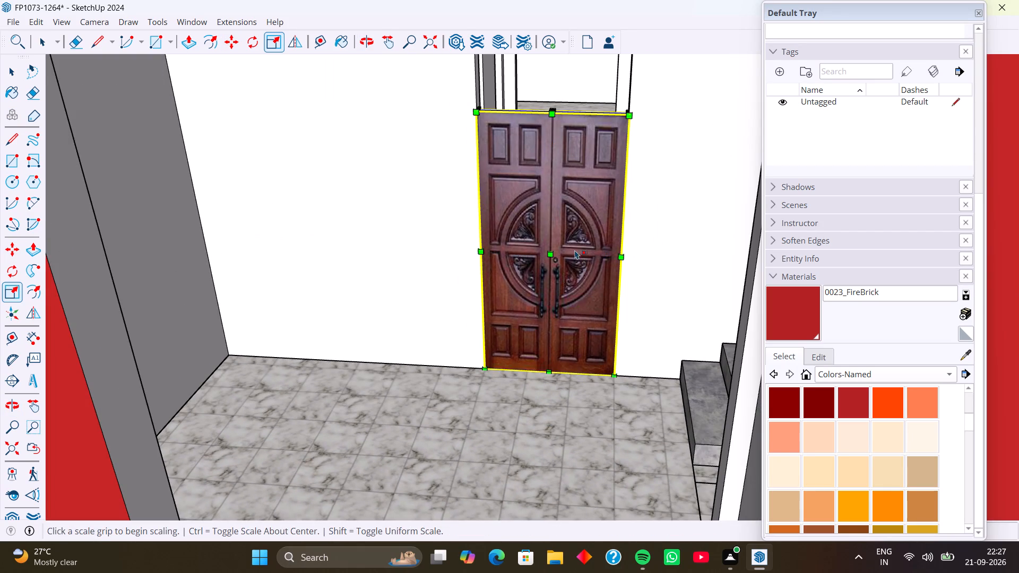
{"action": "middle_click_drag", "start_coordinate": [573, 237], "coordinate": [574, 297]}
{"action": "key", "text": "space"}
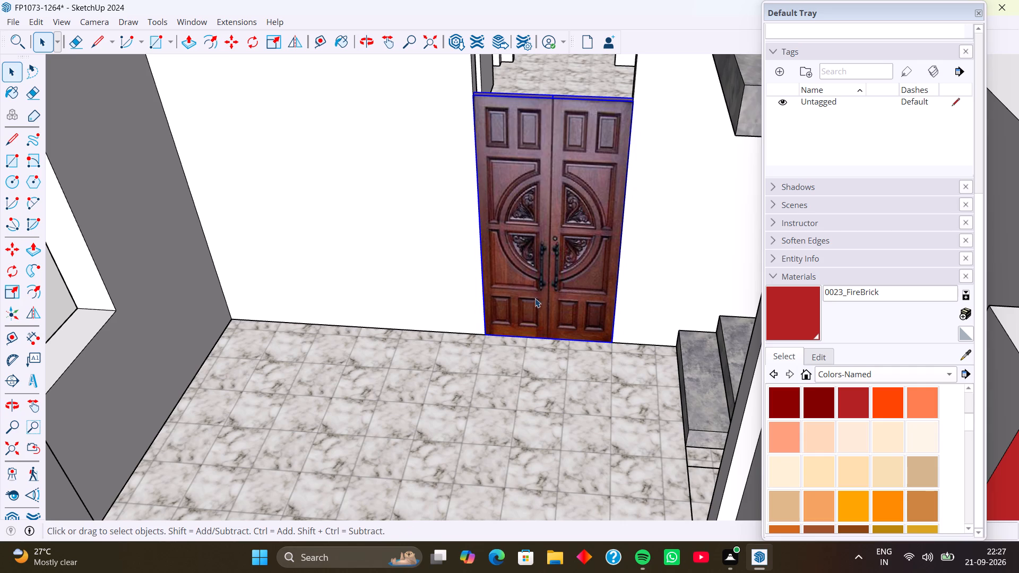
Move the carved double door by its bottom corner from the entrance hall's inner doorway to the rear bedroom's doorway.
{"action": "key", "text": "m"}
{"action": "scroll", "coordinate": [480, 340], "scroll_direction": "up", "scroll_amount": 4}
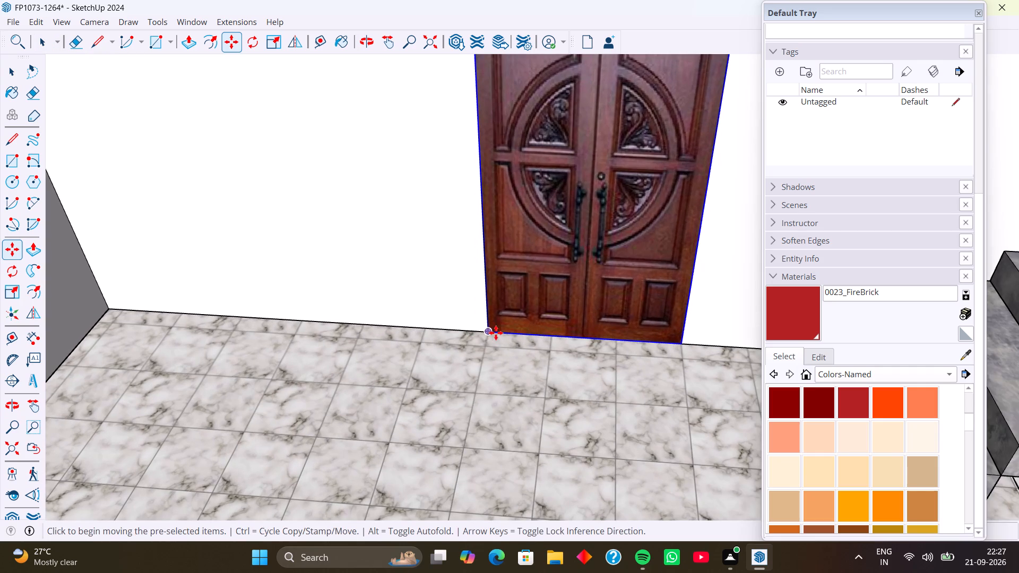
{"action": "left_click", "coordinate": [487, 332]}
{"action": "scroll", "coordinate": [537, 236], "scroll_direction": "down", "scroll_amount": 9}
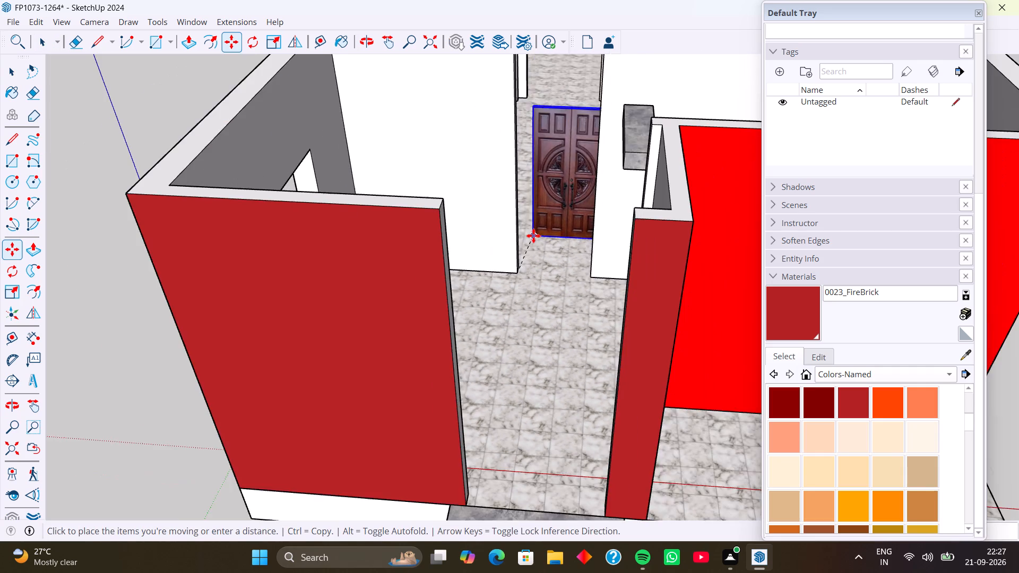
{"action": "middle_click_drag", "start_coordinate": [528, 220], "coordinate": [477, 390], "text": "shift"}
{"action": "middle_click_drag", "start_coordinate": [489, 282], "coordinate": [435, 422]}
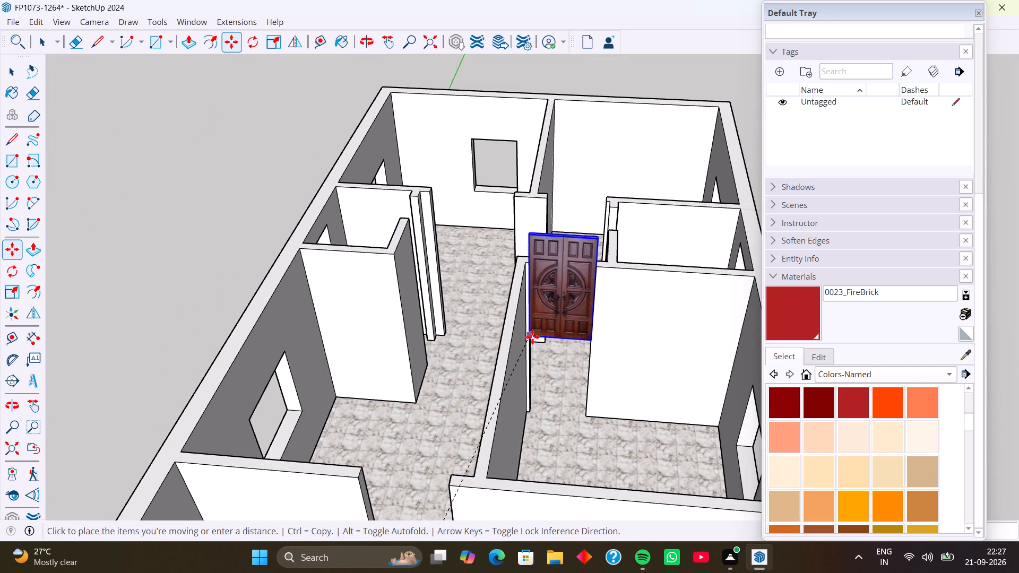
{"action": "scroll", "coordinate": [531, 337], "scroll_direction": "up", "scroll_amount": 13}
{"action": "left_click", "coordinate": [564, 359]}
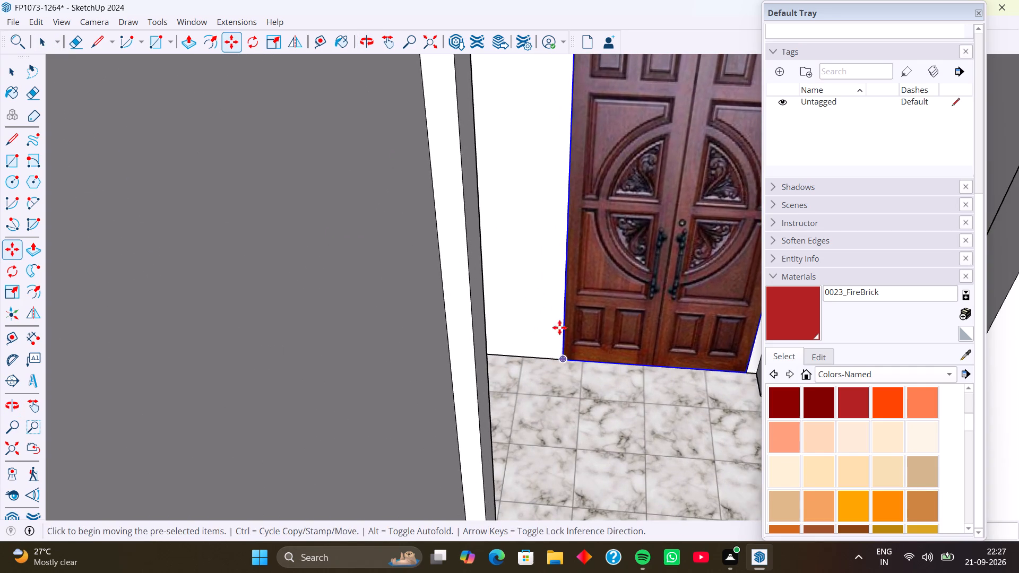
Copy the carved double door straight across the corridor to the corner of the opposite doorway.
{"action": "scroll", "coordinate": [533, 299], "scroll_direction": "down", "scroll_amount": 5}
{"action": "middle_click_drag", "start_coordinate": [511, 324], "coordinate": [563, 449]}
{"action": "middle_click_drag", "start_coordinate": [520, 376], "coordinate": [590, 320]}
{"action": "scroll", "coordinate": [533, 322], "scroll_direction": "up", "scroll_amount": 2}
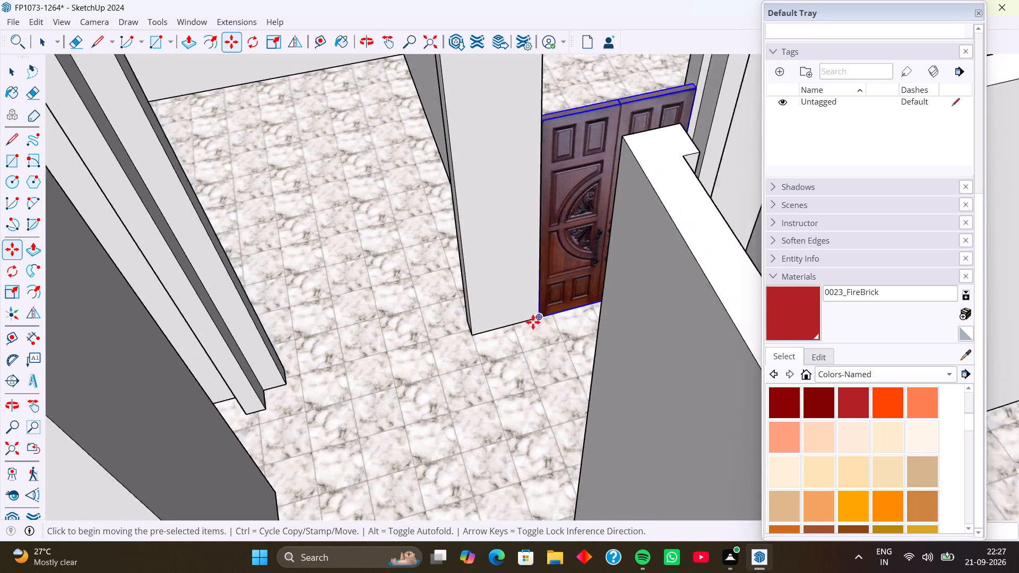
{"action": "scroll", "coordinate": [533, 322], "scroll_direction": "up", "scroll_amount": 4}
{"action": "left_click", "coordinate": [542, 314]}
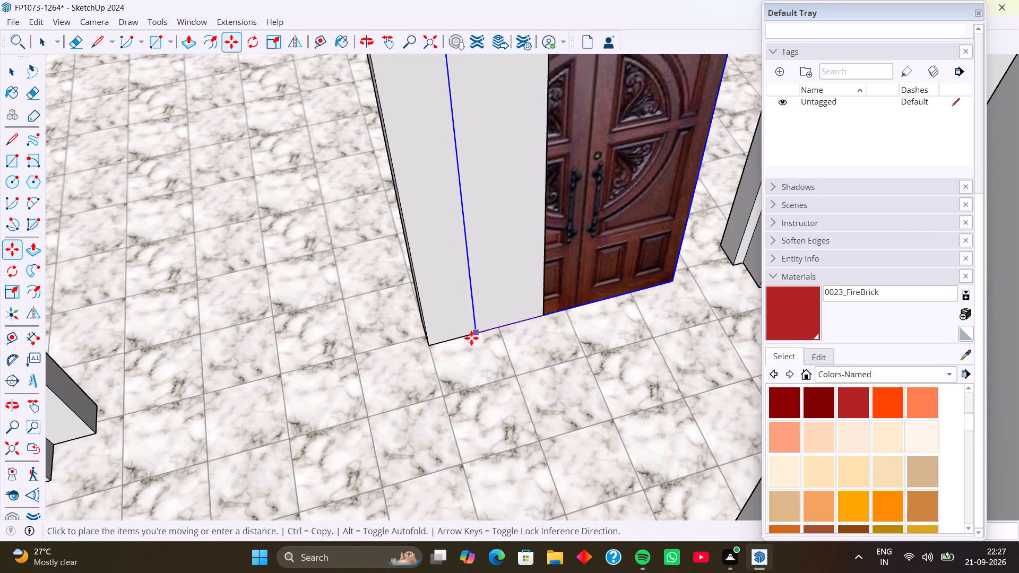
{"action": "scroll", "coordinate": [340, 349], "scroll_direction": "down", "scroll_amount": 3}
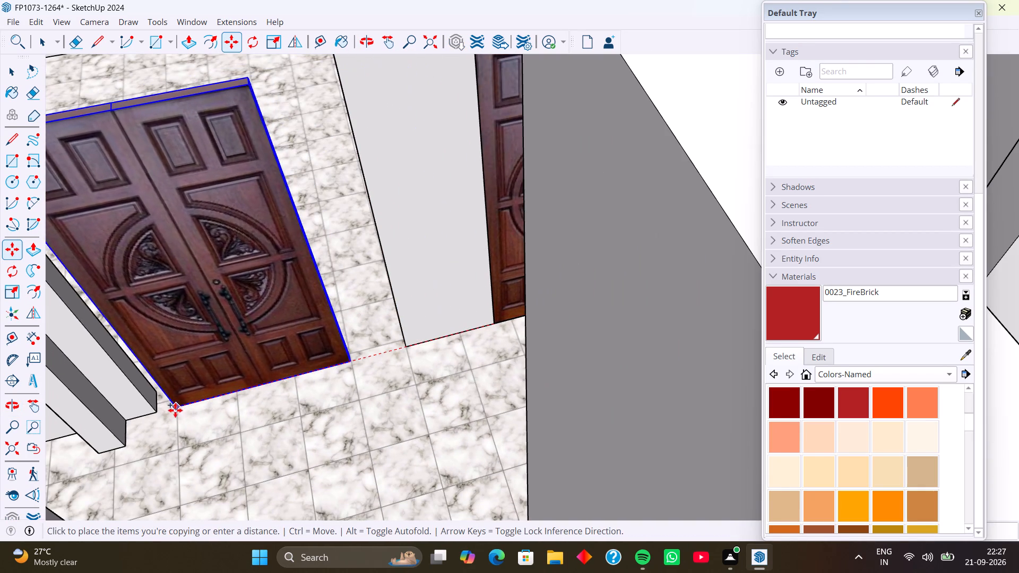
{"action": "left_click", "coordinate": [155, 414]}
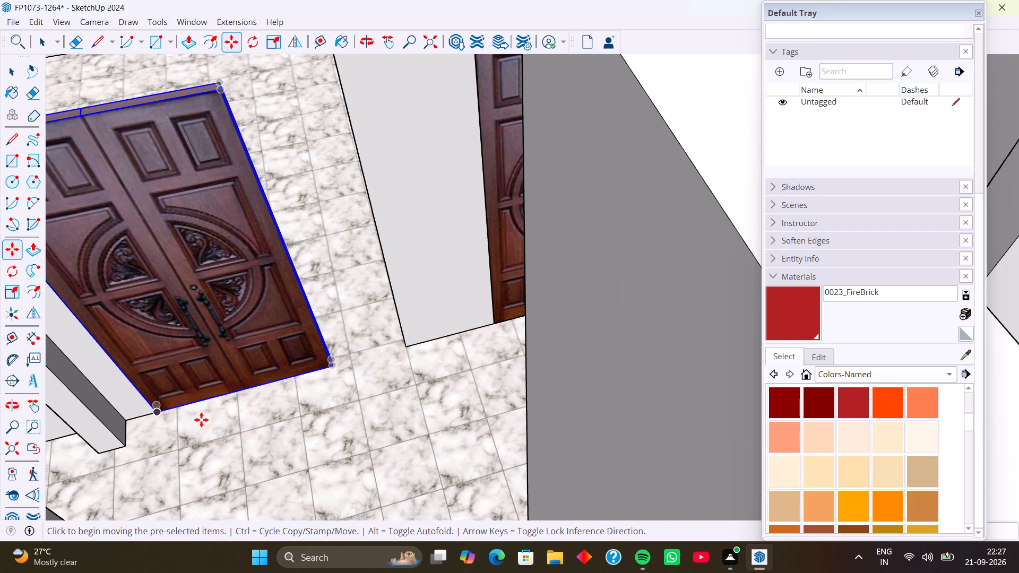
Move the copied door by its bottom corner into the middle bedroom's doorway beside the corridor wall.
{"action": "scroll", "coordinate": [241, 392], "scroll_direction": "down", "scroll_amount": 6}
{"action": "middle_click_drag", "start_coordinate": [246, 400], "coordinate": [343, 378]}
{"action": "scroll", "coordinate": [292, 372], "scroll_direction": "down", "scroll_amount": 4}
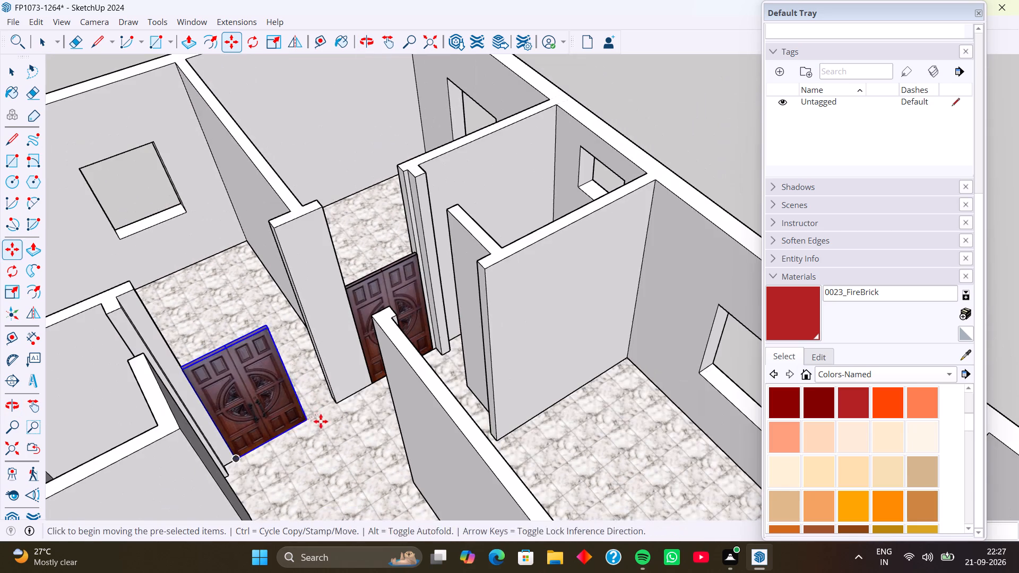
{"action": "middle_click_drag", "start_coordinate": [321, 422], "coordinate": [241, 406]}
{"action": "scroll", "coordinate": [223, 398], "scroll_direction": "up", "scroll_amount": 4}
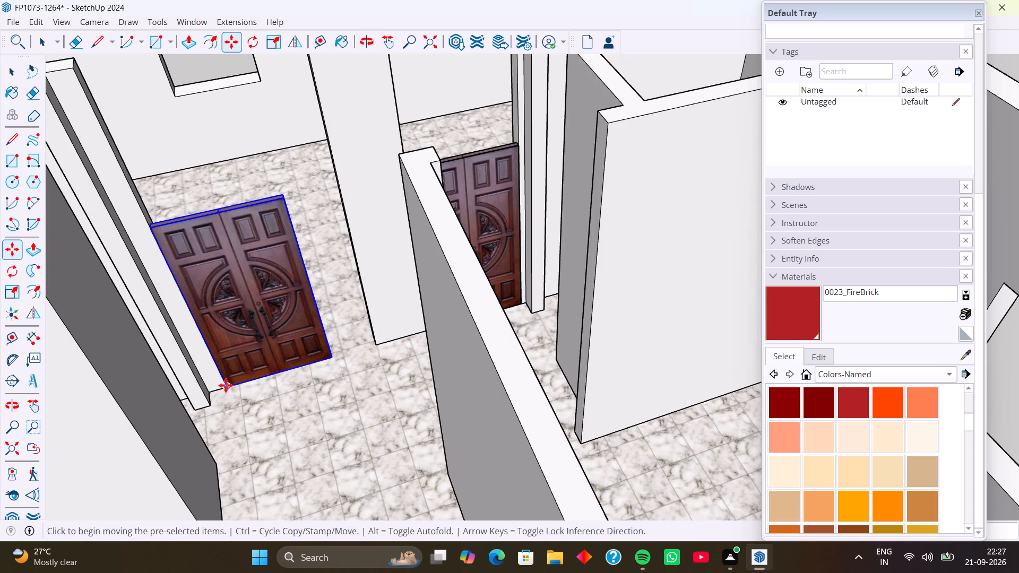
{"action": "left_click", "coordinate": [226, 385]}
{"action": "scroll", "coordinate": [396, 402], "scroll_direction": "down", "scroll_amount": 4}
{"action": "middle_click_drag", "start_coordinate": [423, 415], "coordinate": [262, 411]}
{"action": "scroll", "coordinate": [356, 432], "scroll_direction": "up", "scroll_amount": 9}
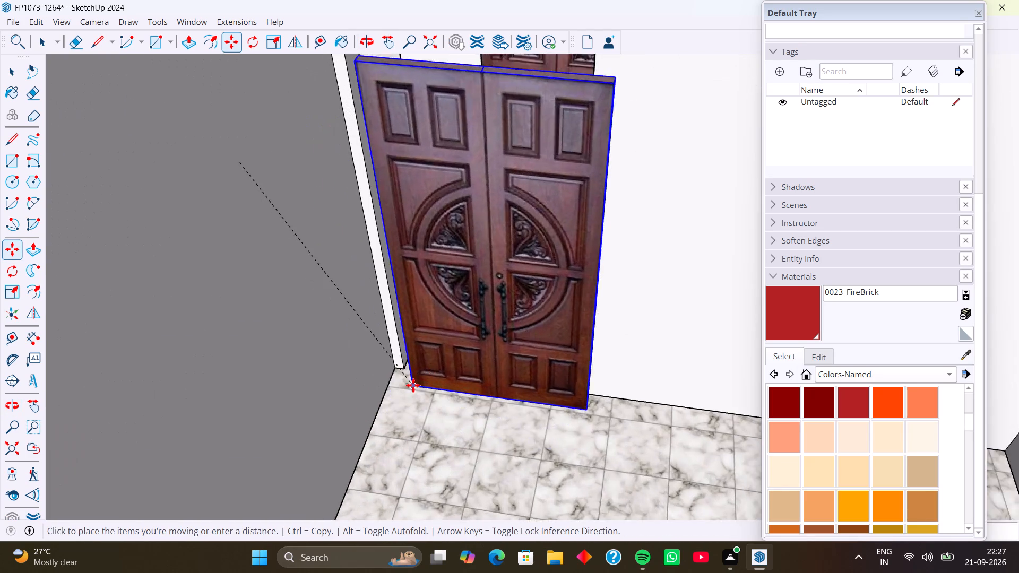
{"action": "scroll", "coordinate": [413, 385], "scroll_direction": "up", "scroll_amount": 2}
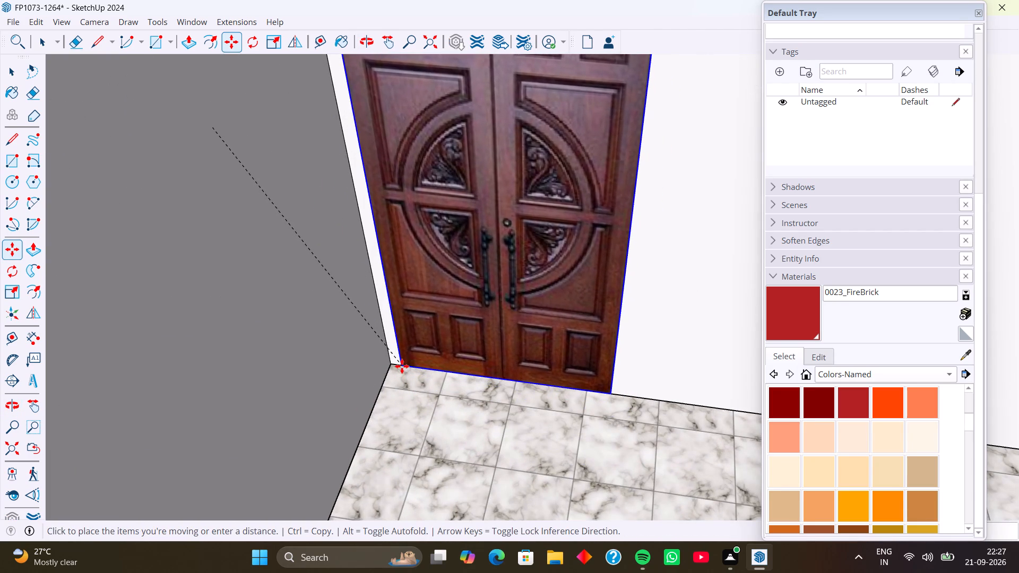
{"action": "left_click", "coordinate": [402, 366]}
Shift the middle bedroom's door slightly within the wall thickness so it sits inside its doorway.
{"action": "scroll", "coordinate": [452, 363], "scroll_direction": "up", "scroll_amount": 1}
{"action": "middle_click_drag", "start_coordinate": [452, 363], "coordinate": [495, 430]}
{"action": "scroll", "coordinate": [495, 409], "scroll_direction": "down", "scroll_amount": 5}
{"action": "middle_click_drag", "start_coordinate": [499, 407], "coordinate": [387, 492]}
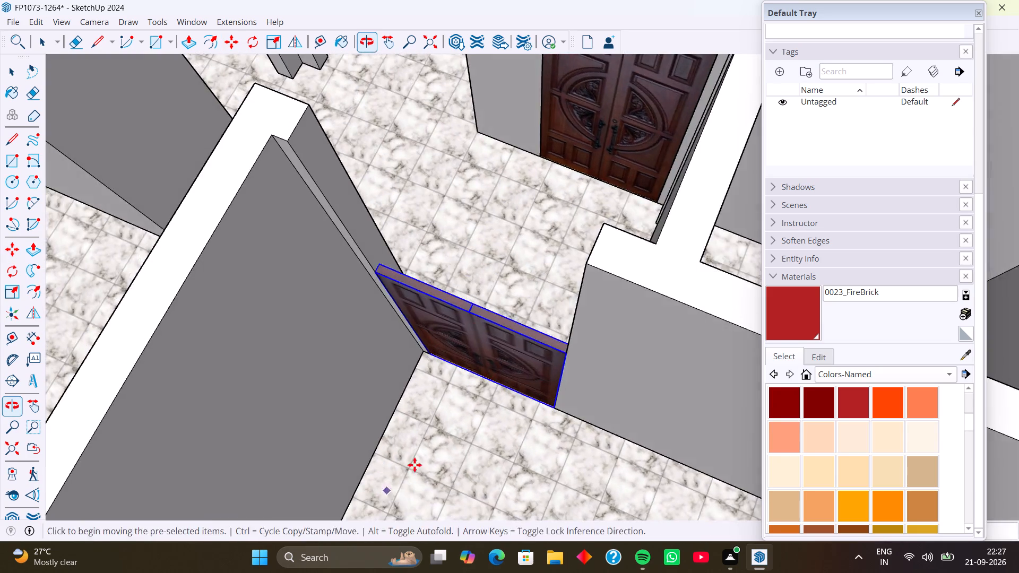
{"action": "scroll", "coordinate": [430, 436], "scroll_direction": "up", "scroll_amount": 1}
{"action": "middle_click_drag", "start_coordinate": [430, 436], "coordinate": [268, 489]}
{"action": "middle_click_drag", "start_coordinate": [453, 354], "coordinate": [254, 344]}
{"action": "scroll", "coordinate": [457, 404], "scroll_direction": "up", "scroll_amount": 1}
{"action": "middle_click_drag", "start_coordinate": [457, 404], "coordinate": [201, 354]}
{"action": "middle_click_drag", "start_coordinate": [550, 316], "coordinate": [370, 310]}
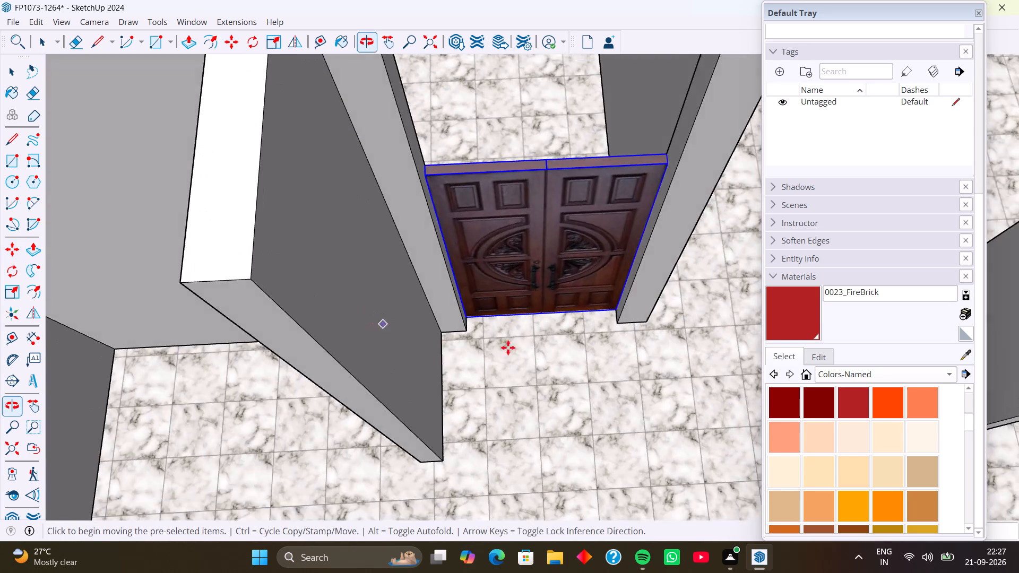
{"action": "scroll", "coordinate": [538, 345], "scroll_direction": "up", "scroll_amount": 11}
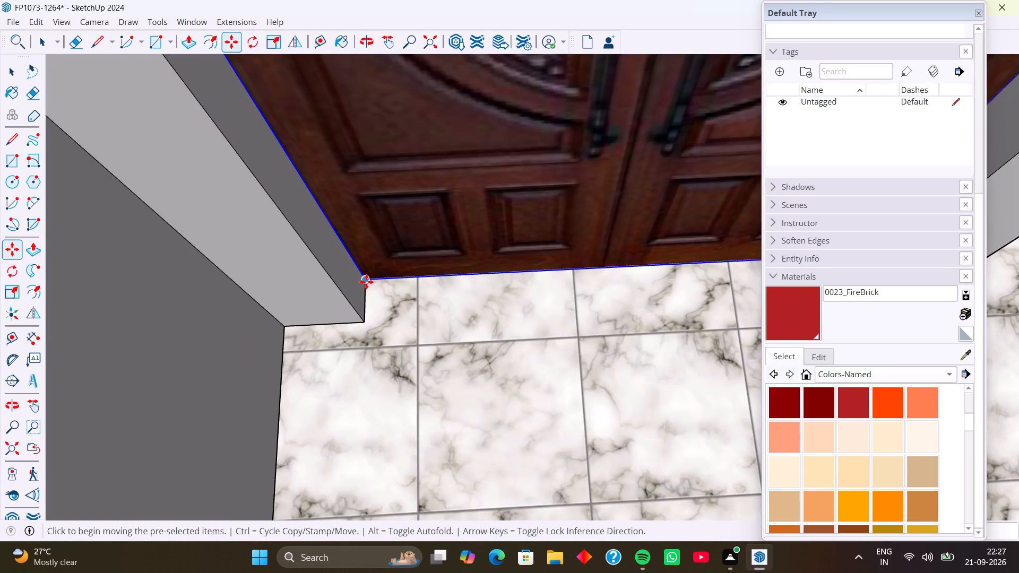
{"action": "left_click", "coordinate": [366, 279]}
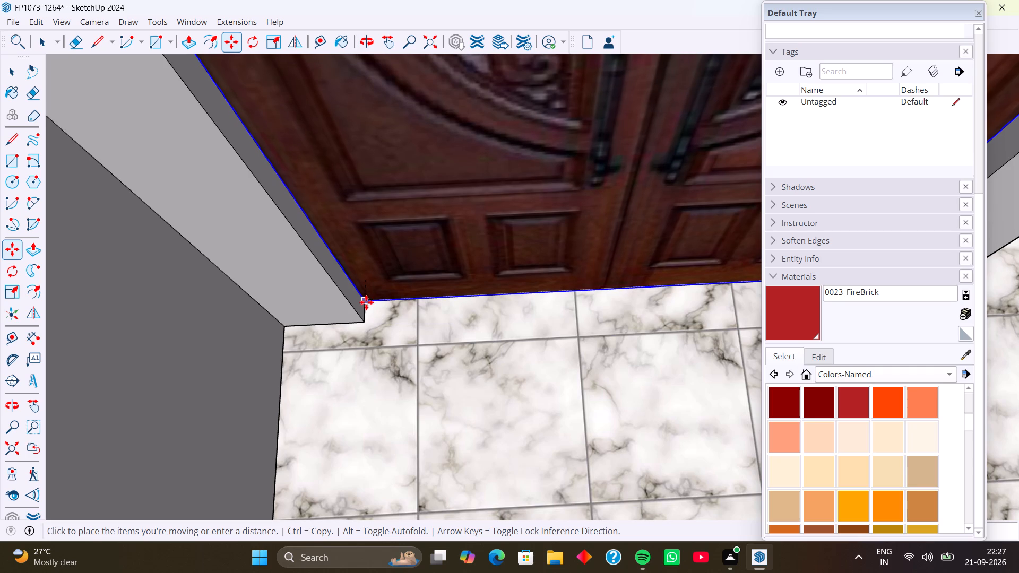
{"action": "left_click", "coordinate": [366, 303]}
Examine the placed doors and the remaining door openings from around the house.
{"action": "scroll", "coordinate": [398, 303], "scroll_direction": "down", "scroll_amount": 13}
{"action": "middle_click_drag", "start_coordinate": [452, 328], "coordinate": [407, 407]}
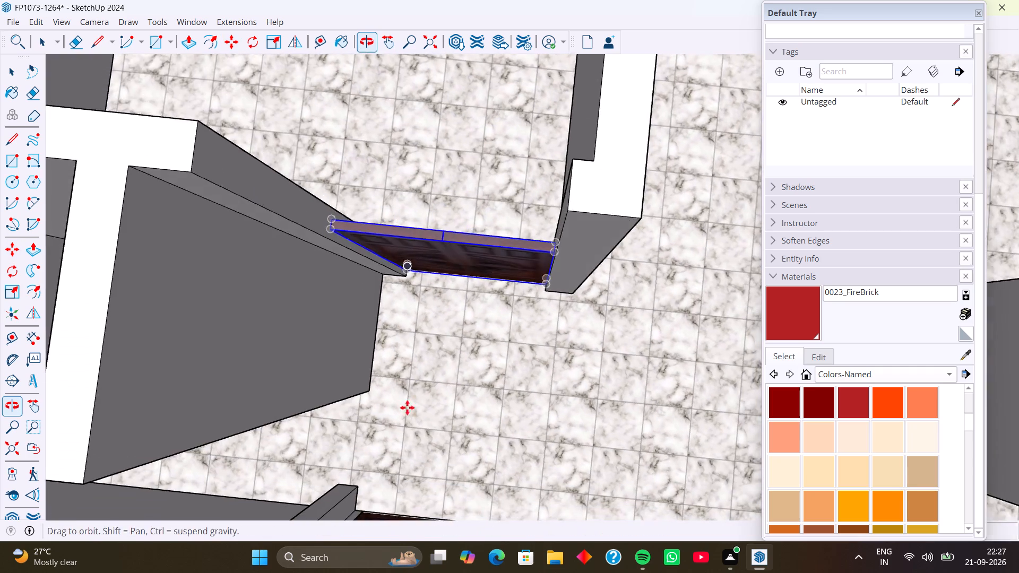
{"action": "middle_click_drag", "start_coordinate": [407, 407], "coordinate": [408, 408]}
{"action": "scroll", "coordinate": [438, 356], "scroll_direction": "down", "scroll_amount": 5}
{"action": "middle_click_drag", "start_coordinate": [490, 359], "coordinate": [368, 286]}
{"action": "middle_click_drag", "start_coordinate": [475, 415], "coordinate": [330, 362]}
{"action": "middle_click_drag", "start_coordinate": [474, 366], "coordinate": [377, 322]}
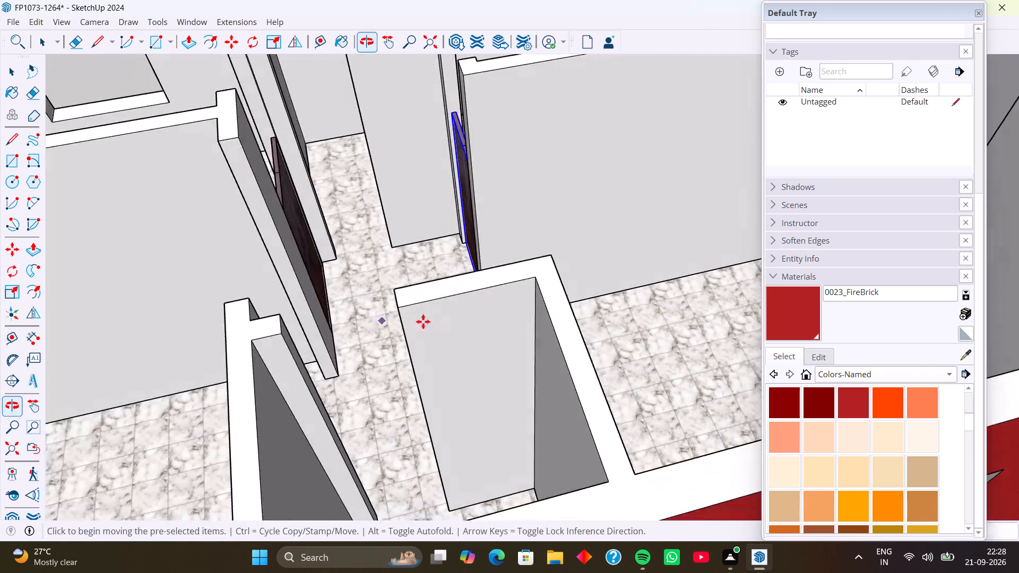
{"action": "scroll", "coordinate": [484, 324], "scroll_direction": "down", "scroll_amount": 4}
{"action": "middle_click_drag", "start_coordinate": [470, 312], "coordinate": [379, 318]}
{"action": "scroll", "coordinate": [467, 342], "scroll_direction": "down", "scroll_amount": 8}
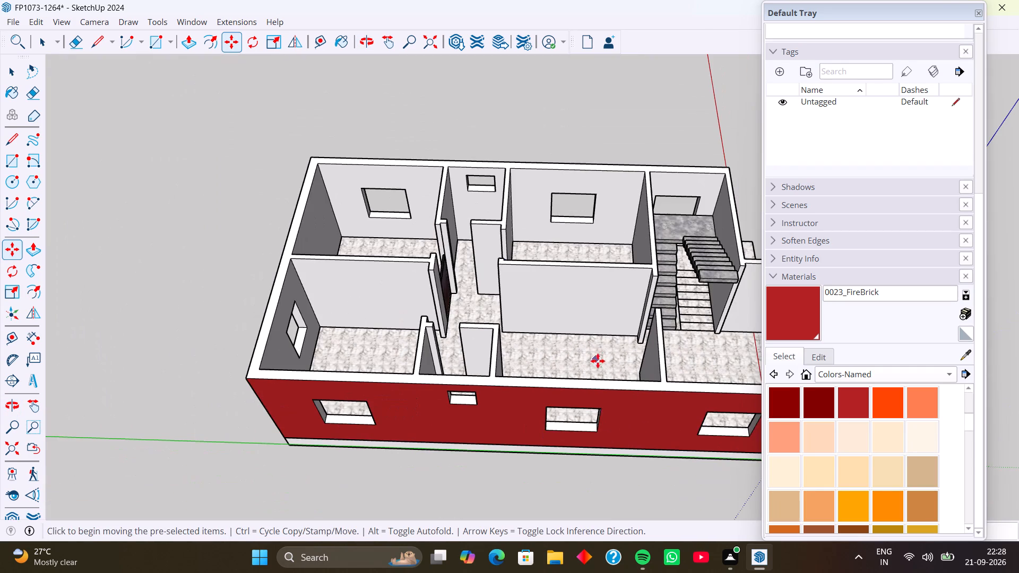
{"action": "middle_click", "coordinate": [628, 358]}
{"action": "middle_click_drag", "start_coordinate": [632, 359], "coordinate": [443, 357]}
{"action": "middle_click_drag", "start_coordinate": [620, 376], "coordinate": [457, 372]}
Copy the middle bedroom's double door by its bottom corner to the doorway between the entrance hall and the room behind it.
{"action": "scroll", "coordinate": [520, 390], "scroll_direction": "up", "scroll_amount": 1}
{"action": "middle_click_drag", "start_coordinate": [521, 390], "coordinate": [489, 390]}
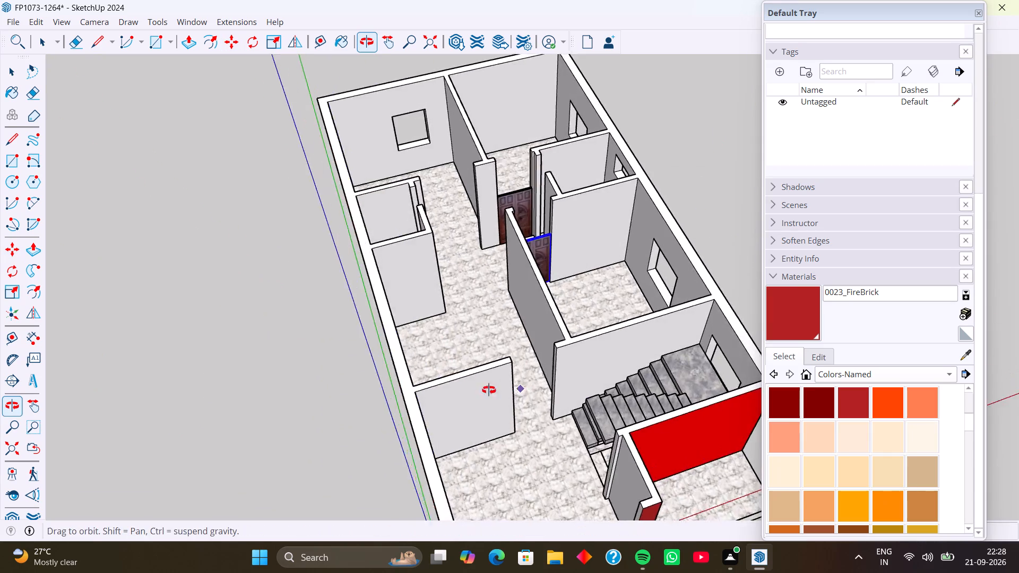
{"action": "middle_click_drag", "start_coordinate": [489, 390], "coordinate": [417, 397]}
{"action": "scroll", "coordinate": [623, 285], "scroll_direction": "up", "scroll_amount": 5}
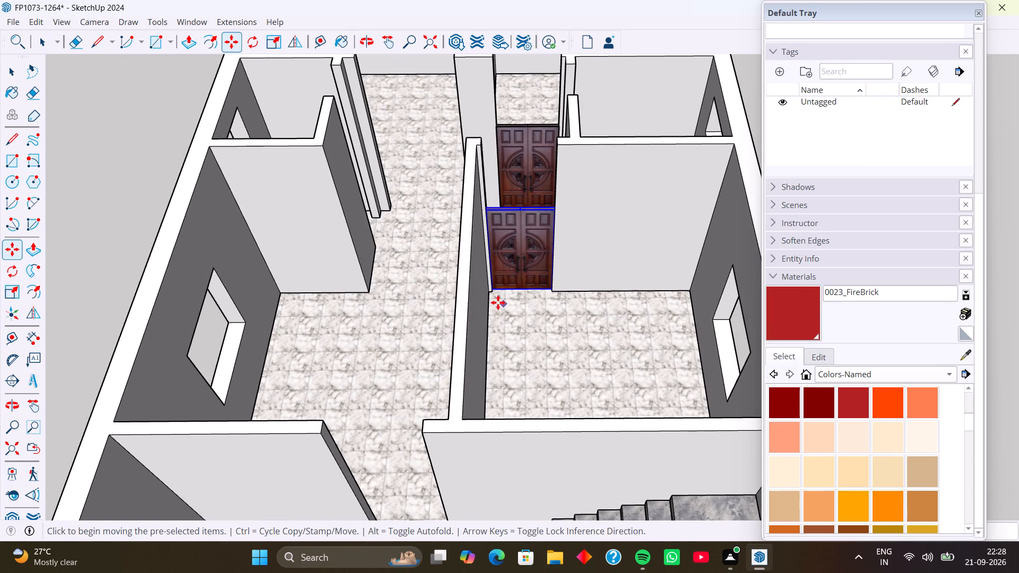
{"action": "scroll", "coordinate": [491, 292], "scroll_direction": "up", "scroll_amount": 13}
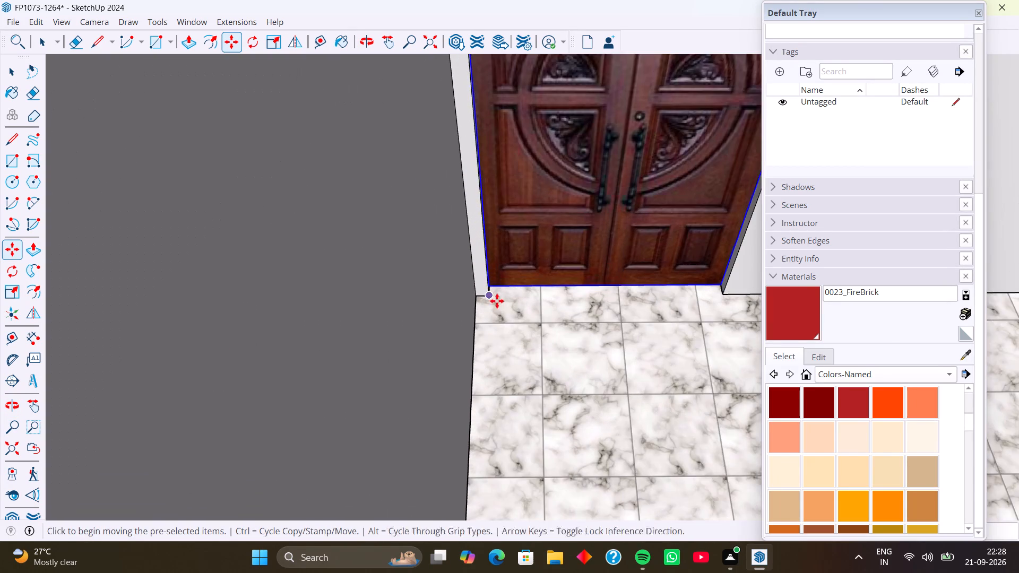
{"action": "middle_click_drag", "start_coordinate": [497, 301], "coordinate": [445, 300]}
{"action": "scroll", "coordinate": [500, 293], "scroll_direction": "up", "scroll_amount": 7}
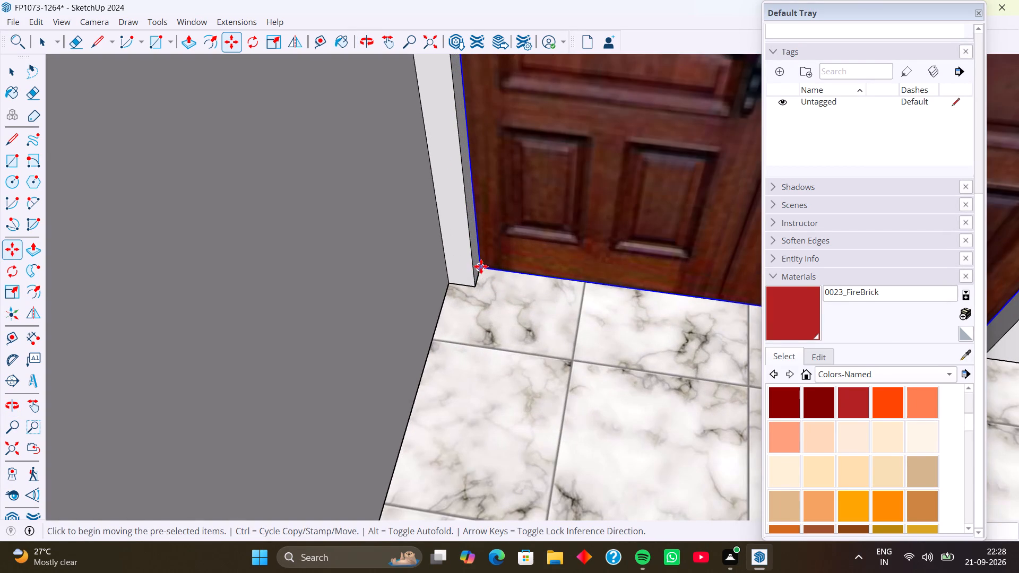
{"action": "left_click", "coordinate": [481, 266]}
{"action": "scroll", "coordinate": [333, 370], "scroll_direction": "down", "scroll_amount": 12}
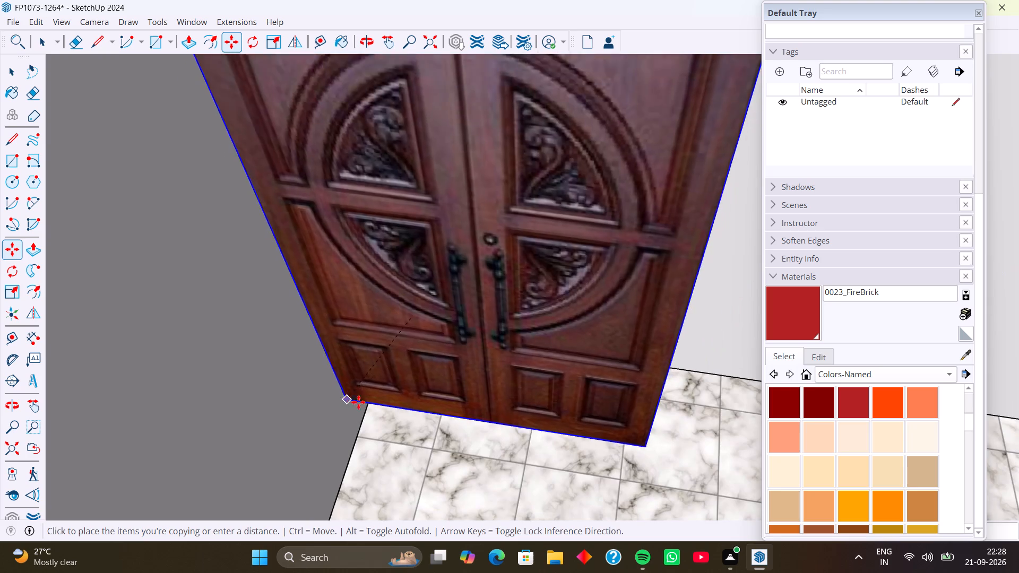
{"action": "scroll", "coordinate": [358, 402], "scroll_direction": "down", "scroll_amount": 14}
{"action": "middle_click_drag", "start_coordinate": [457, 412], "coordinate": [695, 150]}
{"action": "middle_click_drag", "start_coordinate": [614, 311], "coordinate": [643, 269]}
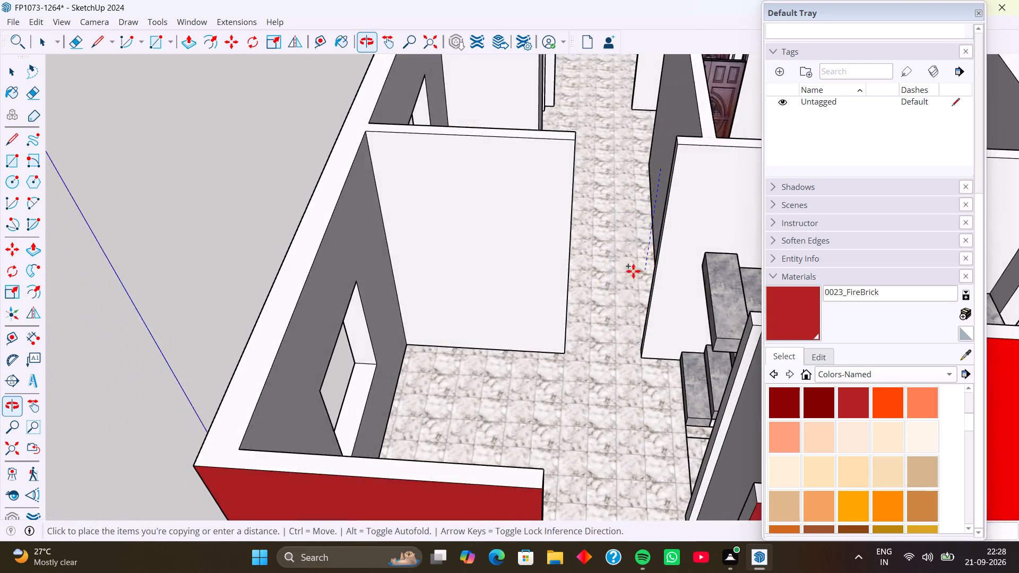
{"action": "scroll", "coordinate": [612, 294], "scroll_direction": "up", "scroll_amount": 8}
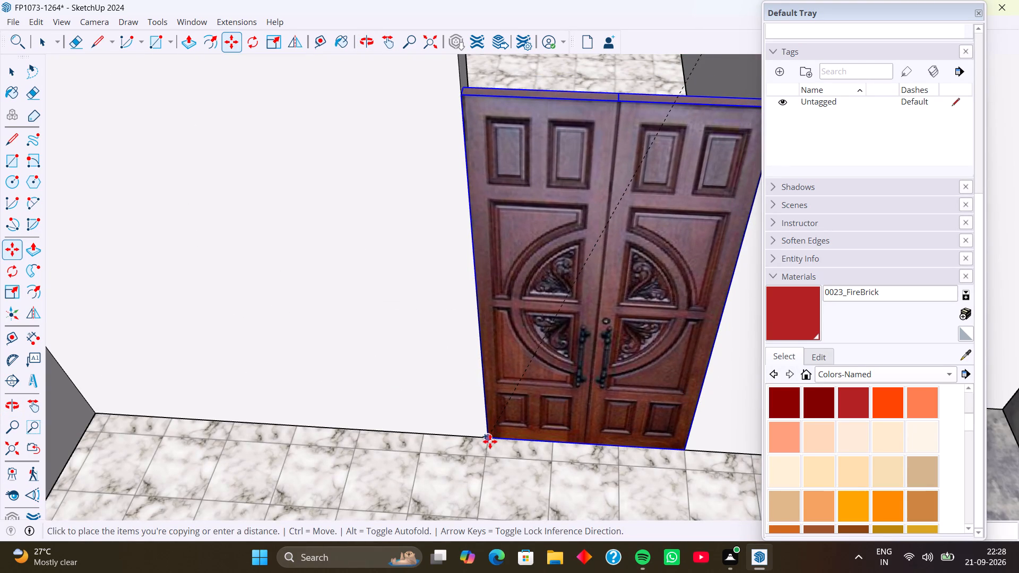
{"action": "left_click", "coordinate": [490, 441]}
Examine the copied door behind the entrance hall from above and from the rear side.
{"action": "middle_click_drag", "start_coordinate": [593, 402], "coordinate": [538, 454]}
{"action": "middle_click_drag", "start_coordinate": [701, 349], "coordinate": [353, 413]}
{"action": "middle_click_drag", "start_coordinate": [526, 399], "coordinate": [227, 404]}
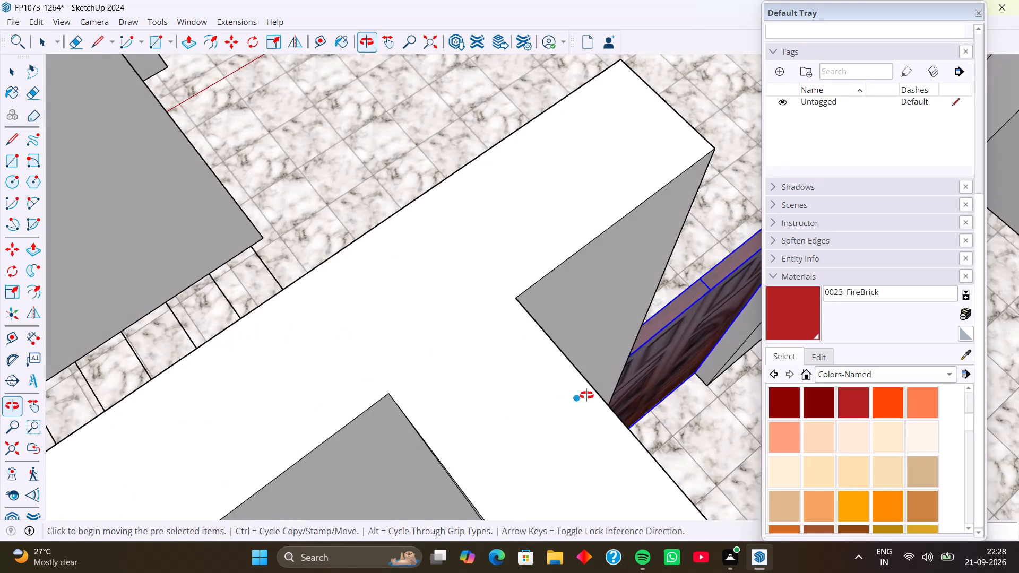
{"action": "middle_click_drag", "start_coordinate": [587, 395], "coordinate": [367, 360]}
{"action": "scroll", "coordinate": [368, 360], "scroll_direction": "up", "scroll_amount": 1}
{"action": "scroll", "coordinate": [679, 449], "scroll_direction": "down", "scroll_amount": 20}
{"action": "scroll", "coordinate": [679, 449], "scroll_direction": "down", "scroll_amount": 7}
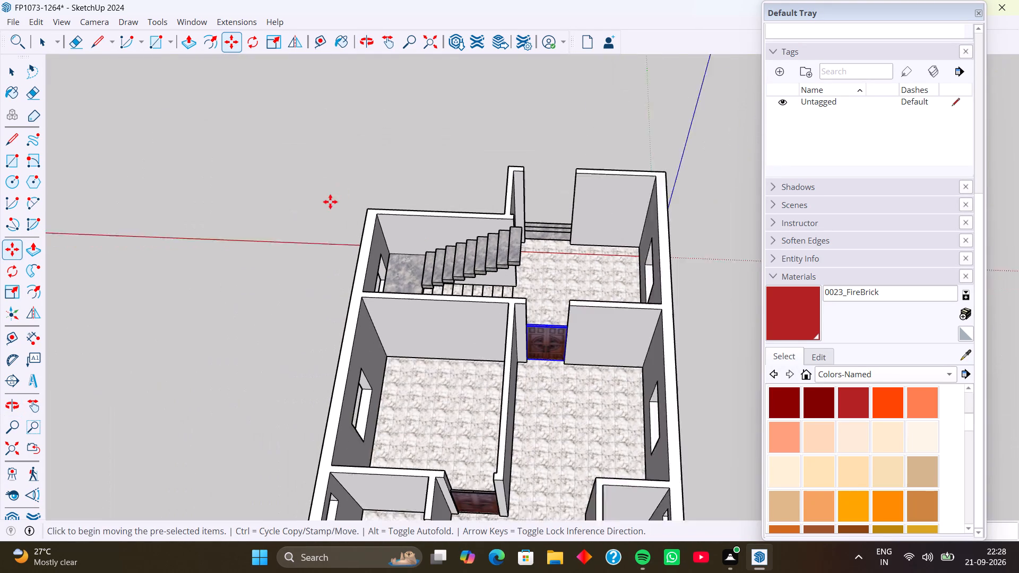
Shift the copied double door behind the entrance hall slightly within the wall thickness so it sits inside its doorway.
{"action": "scroll", "coordinate": [330, 202], "scroll_direction": "down", "scroll_amount": 1}
{"action": "scroll", "coordinate": [538, 396], "scroll_direction": "up", "scroll_amount": 18}
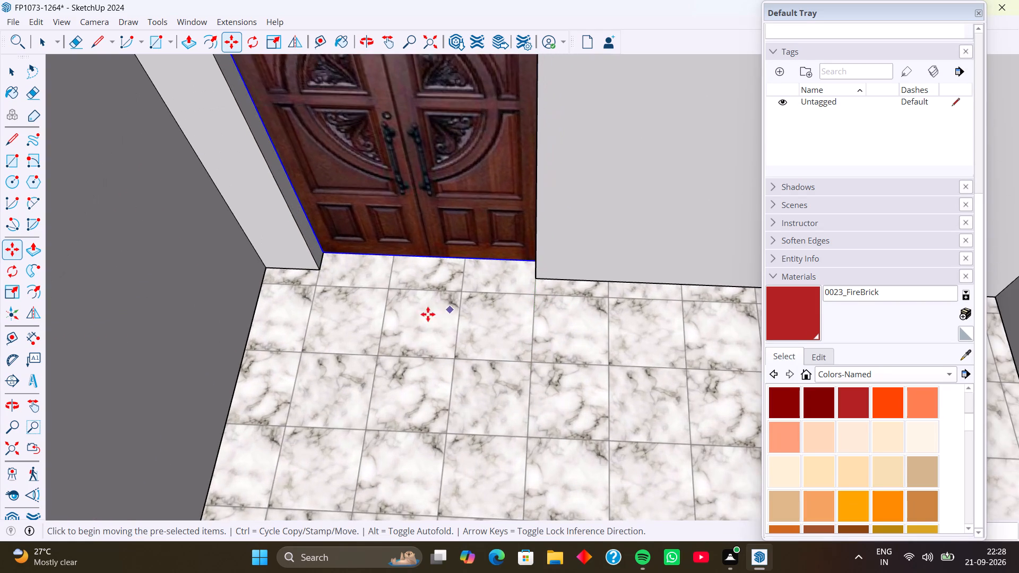
{"action": "scroll", "coordinate": [364, 282], "scroll_direction": "up", "scroll_amount": 2}
{"action": "scroll", "coordinate": [295, 262], "scroll_direction": "up", "scroll_amount": 6}
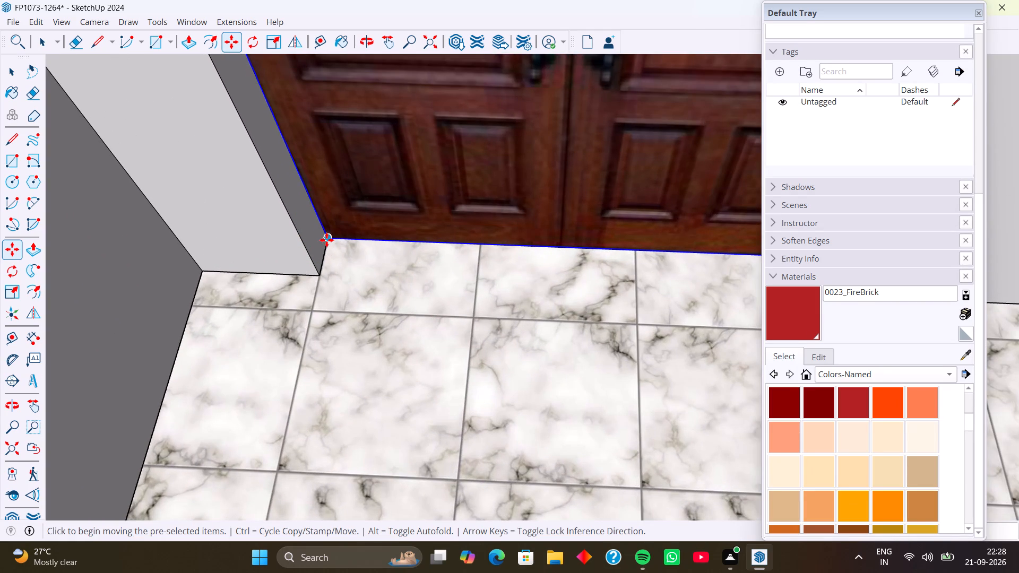
{"action": "left_click", "coordinate": [326, 238]}
{"action": "left_click", "coordinate": [323, 261]}
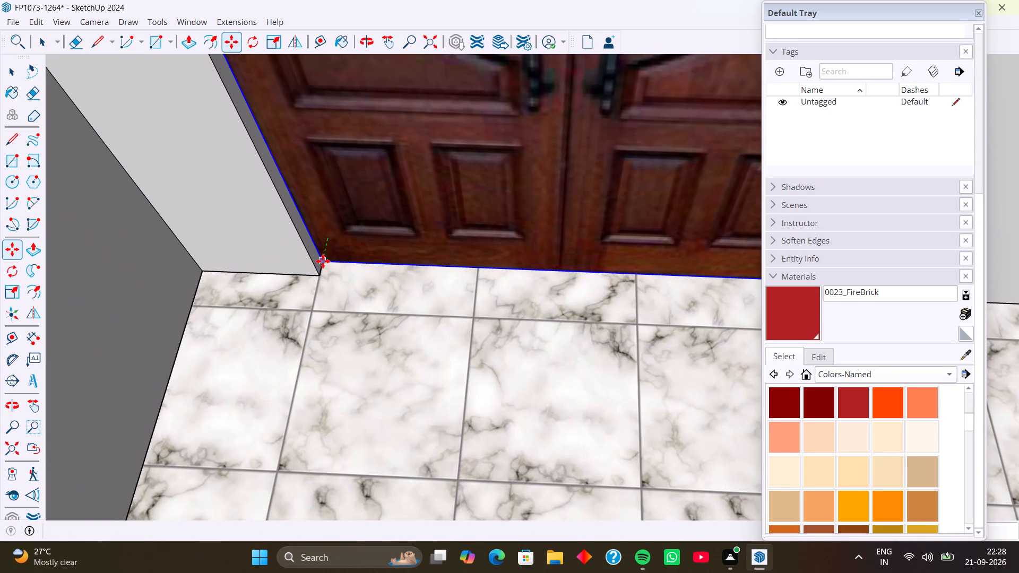
{"action": "scroll", "coordinate": [360, 223], "scroll_direction": "down", "scroll_amount": 5}
{"action": "scroll", "coordinate": [350, 241], "scroll_direction": "down", "scroll_amount": 20}
{"action": "scroll", "coordinate": [350, 241], "scroll_direction": "down", "scroll_amount": 4}
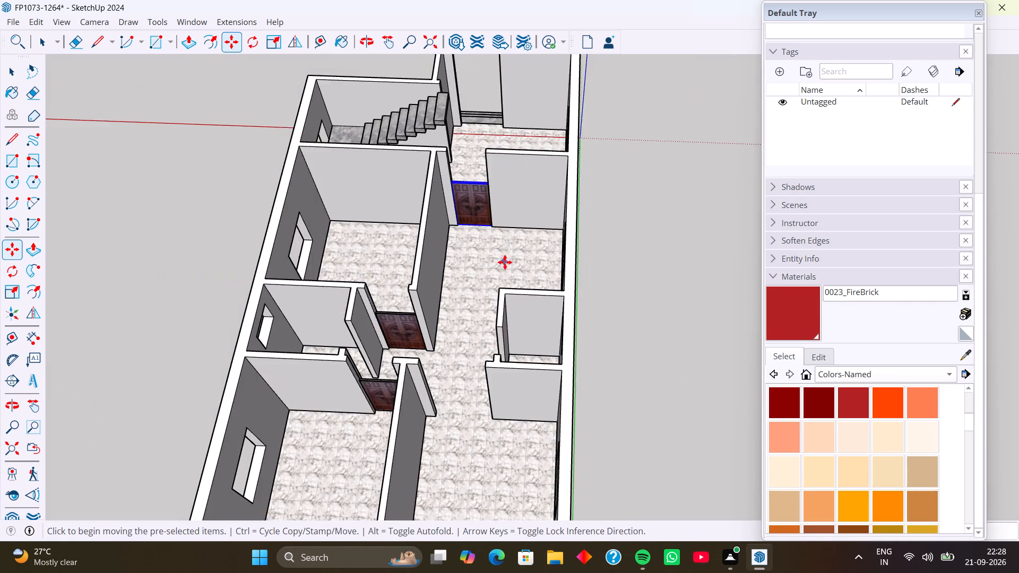
Search 3D Warehouse for "door".
{"action": "middle_click_drag", "start_coordinate": [505, 262], "coordinate": [429, 160]}
{"action": "middle_click_drag", "start_coordinate": [402, 310], "coordinate": [496, 349]}
{"action": "middle_click_drag", "start_coordinate": [477, 323], "coordinate": [355, 324]}
{"action": "middle_click_drag", "start_coordinate": [372, 337], "coordinate": [308, 449]}
{"action": "scroll", "coordinate": [368, 313], "scroll_direction": "up", "scroll_amount": 1}
{"action": "middle_click_drag", "start_coordinate": [368, 311], "coordinate": [353, 364]}
{"action": "left_click", "coordinate": [195, 20]}
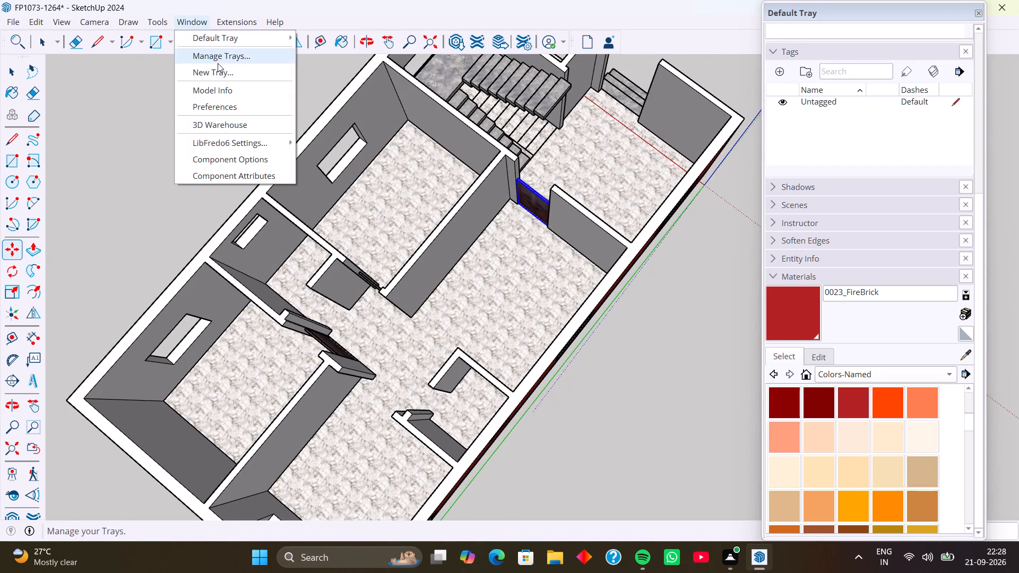
{"action": "left_click", "coordinate": [239, 125]}
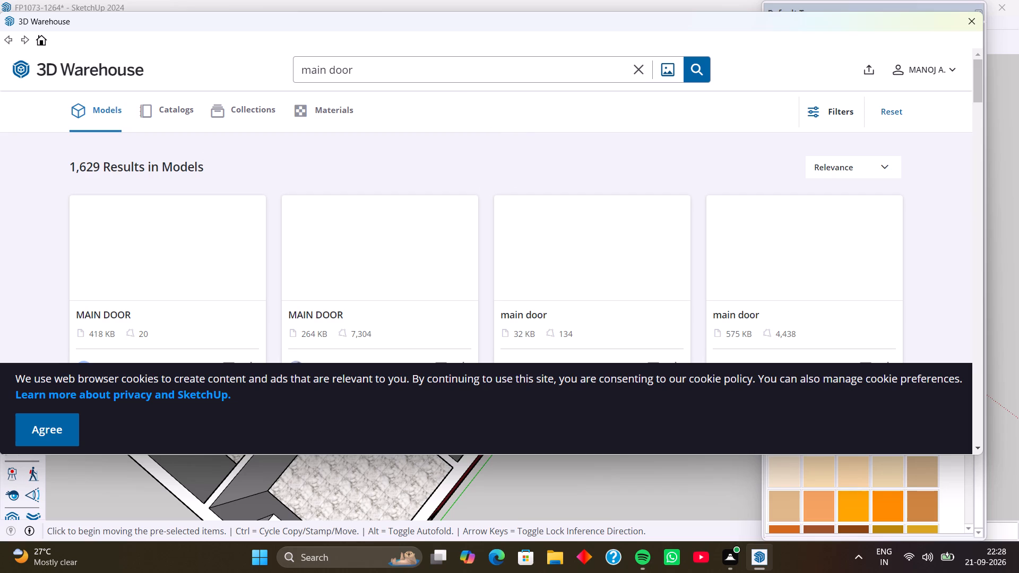
{"action": "left_click", "coordinate": [328, 71]}
{"action": "key", "text": "BackSpace"}
{"action": "key", "text": "BackSpace"}
{"action": "key", "text": "BackSpace"}
{"action": "key", "text": "BackSpace"}
{"action": "key", "text": "BackSpace"}
{"action": "key", "text": "BackSpace"}
{"action": "key", "text": "BackSpace"}
{"action": "key", "text": "BackSpace"}
{"action": "key", "text": "BackSpace"}
{"action": "key", "text": "BackSpace"}
{"action": "key", "text": "BackSpace"}
{"action": "key", "text": "BackSpace"}
{"action": "key", "text": "BackSpace"}
{"action": "key", "text": "BackSpace"}
{"action": "key", "text": "BackSpace"}
{"action": "key", "text": "BackSpace"}
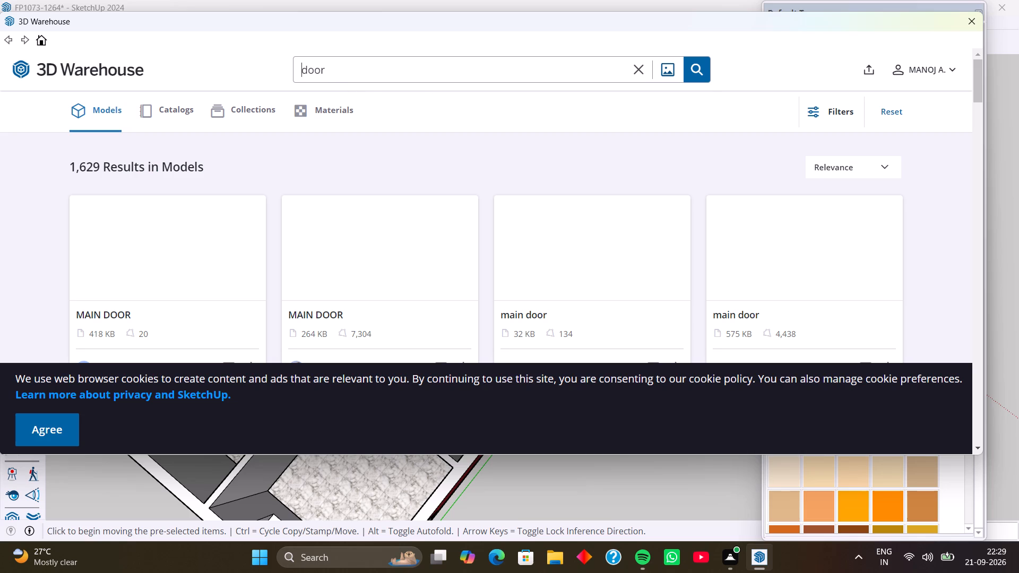
{"action": "left_click", "coordinate": [702, 73]}
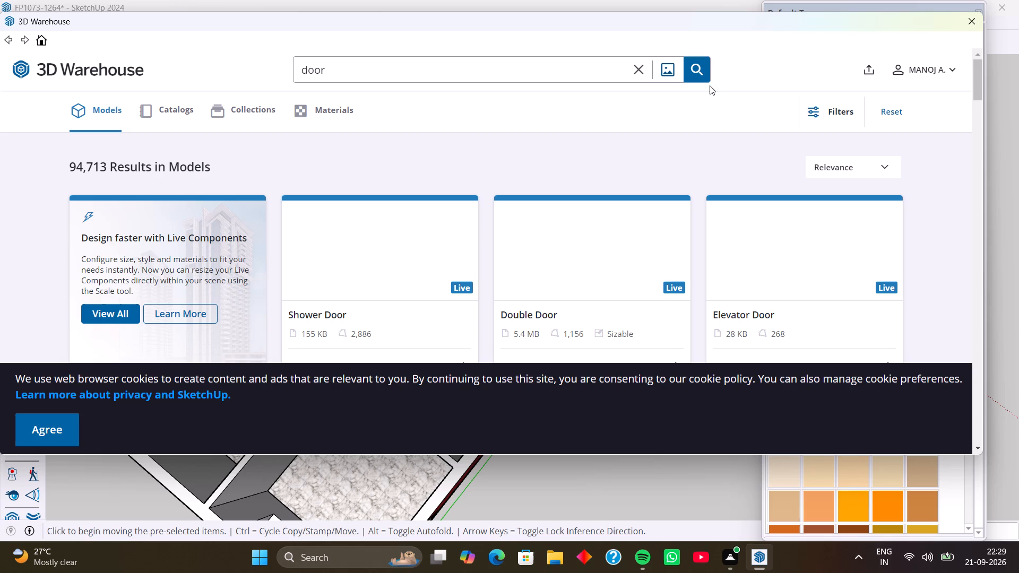
Load the white two-panel Door C1 model from the search results and place it on the ground outside the red side wall.
{"action": "scroll", "coordinate": [595, 247], "scroll_direction": "down", "scroll_amount": 4}
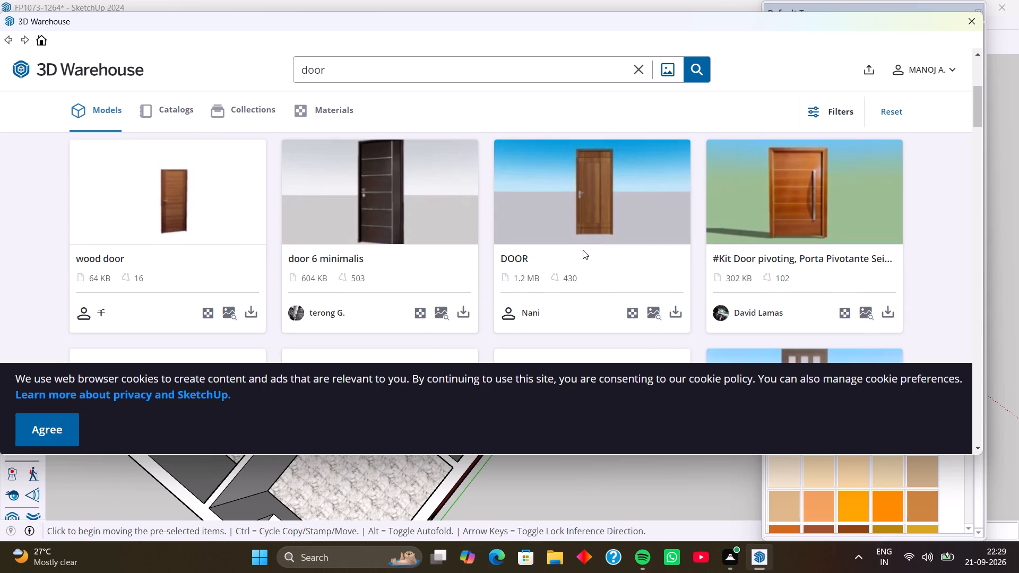
{"action": "scroll", "coordinate": [583, 250], "scroll_direction": "down", "scroll_amount": 4}
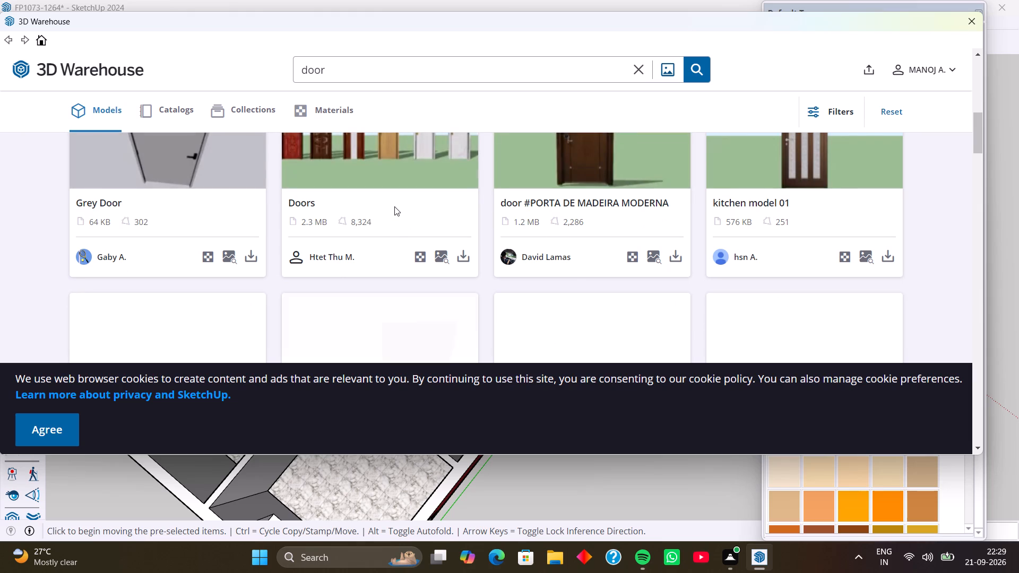
{"action": "scroll", "coordinate": [394, 206], "scroll_direction": "down", "scroll_amount": 6}
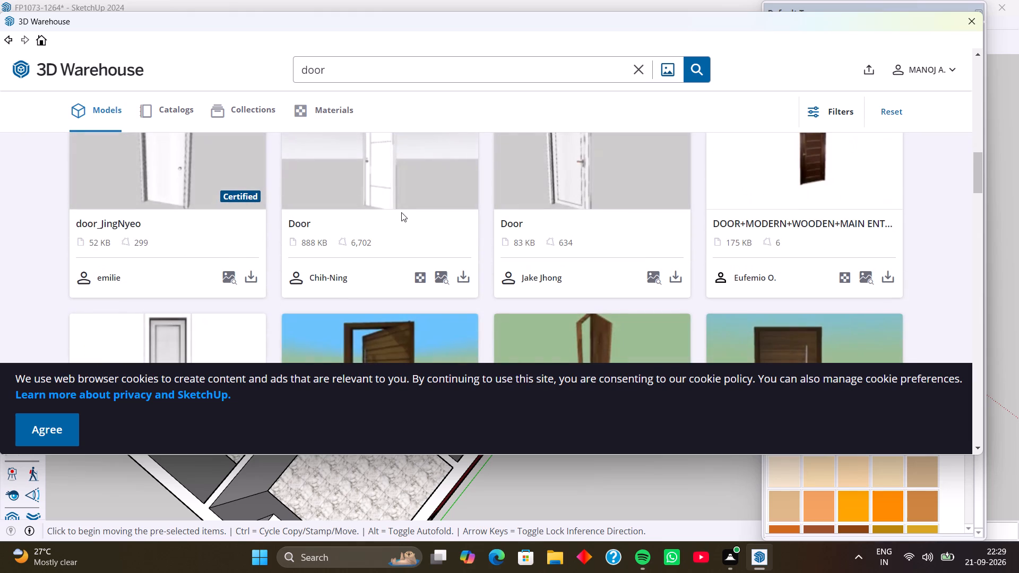
{"action": "scroll", "coordinate": [410, 237], "scroll_direction": "up", "scroll_amount": 1}
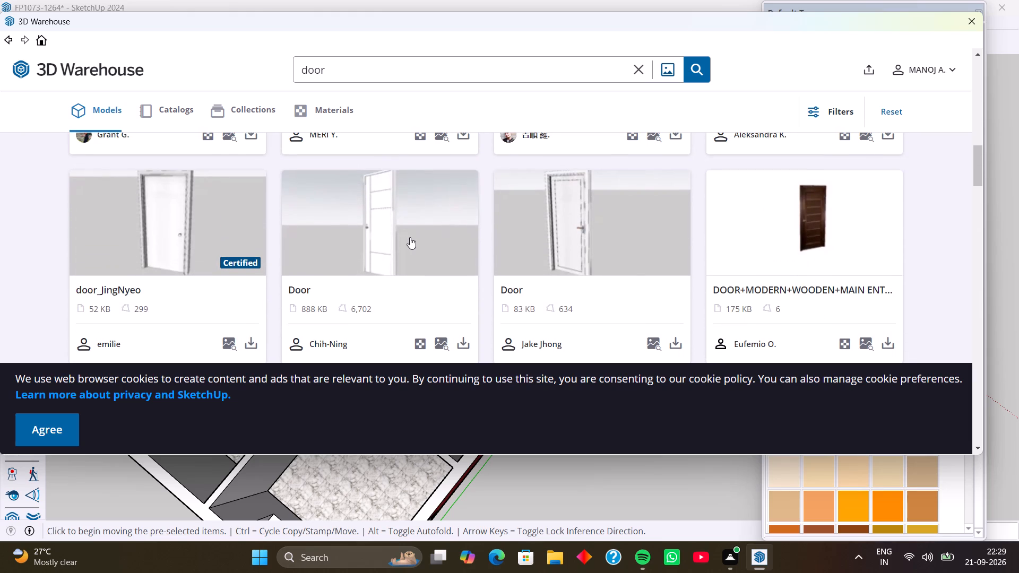
{"action": "scroll", "coordinate": [410, 237], "scroll_direction": "down", "scroll_amount": 4}
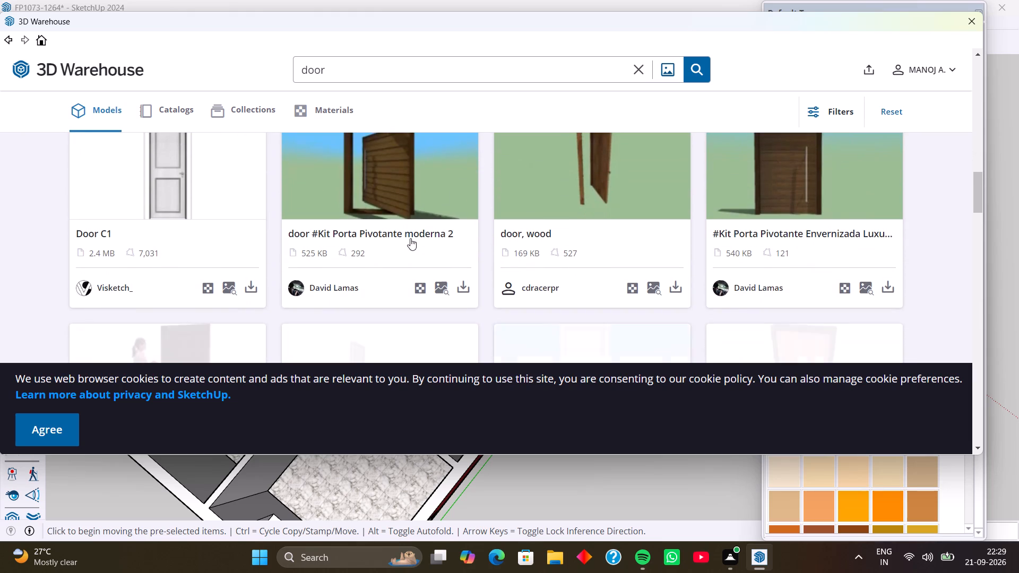
{"action": "left_click", "coordinate": [257, 283]}
{"action": "left_click", "coordinate": [442, 250]}
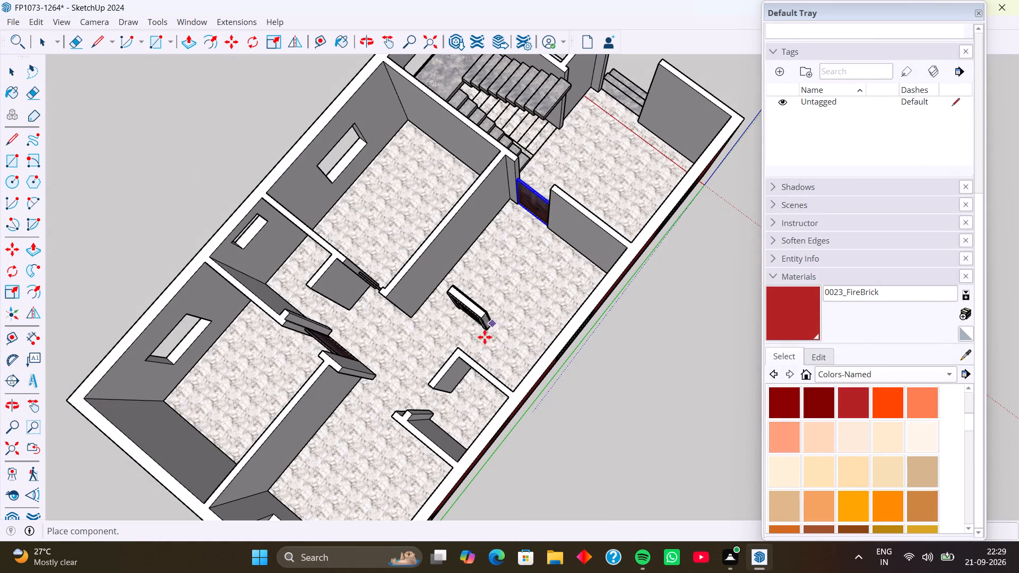
{"action": "middle_click_drag", "start_coordinate": [451, 362], "coordinate": [416, 166]}
{"action": "middle_click_drag", "start_coordinate": [435, 253], "coordinate": [362, 149]}
{"action": "scroll", "coordinate": [370, 175], "scroll_direction": "up", "scroll_amount": 1}
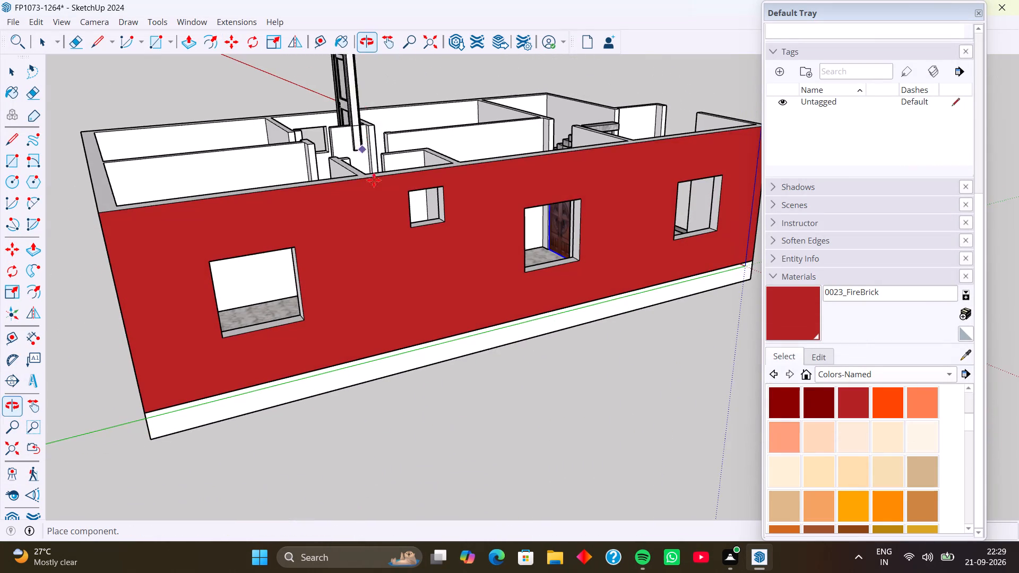
{"action": "left_click", "coordinate": [500, 416]}
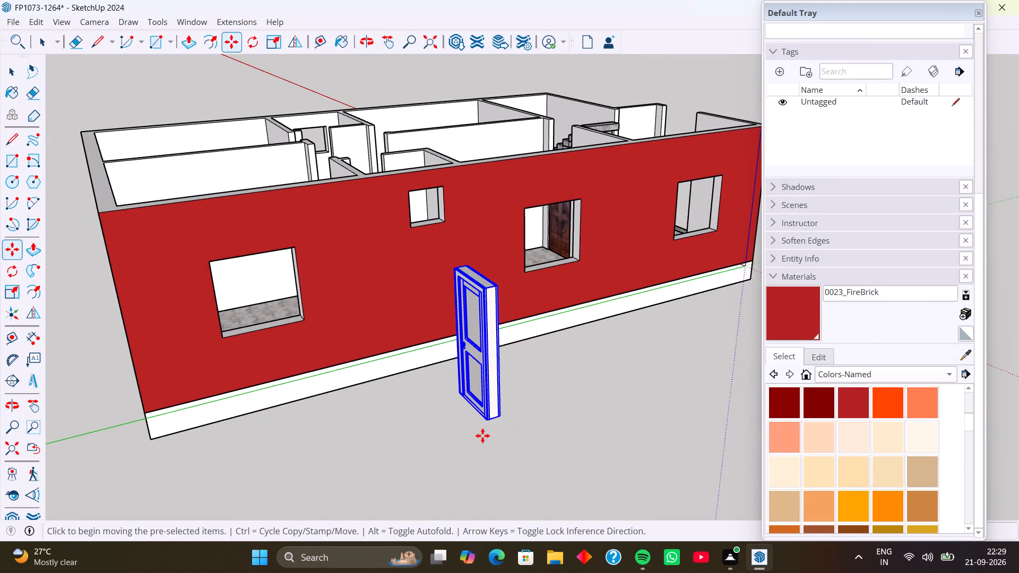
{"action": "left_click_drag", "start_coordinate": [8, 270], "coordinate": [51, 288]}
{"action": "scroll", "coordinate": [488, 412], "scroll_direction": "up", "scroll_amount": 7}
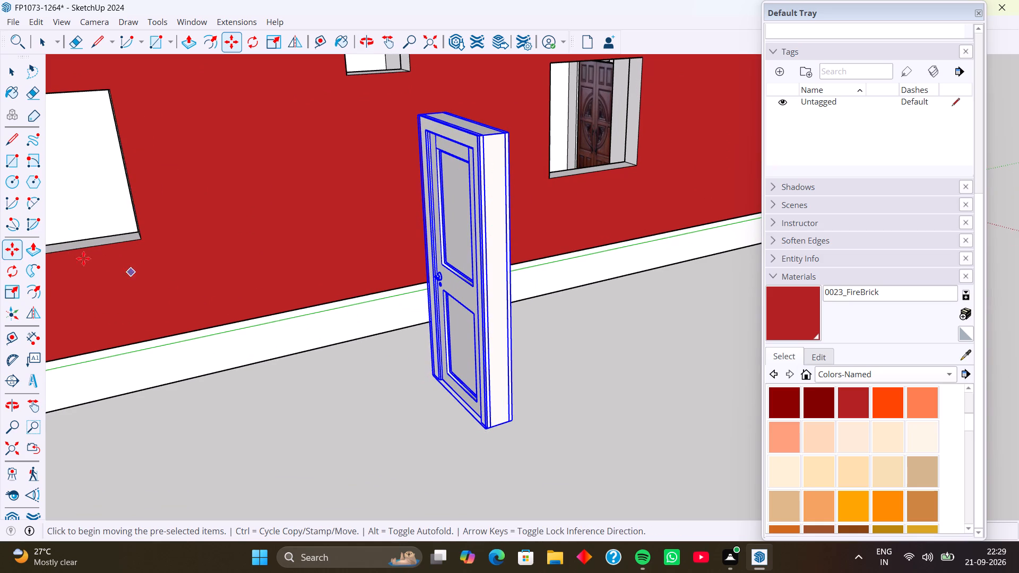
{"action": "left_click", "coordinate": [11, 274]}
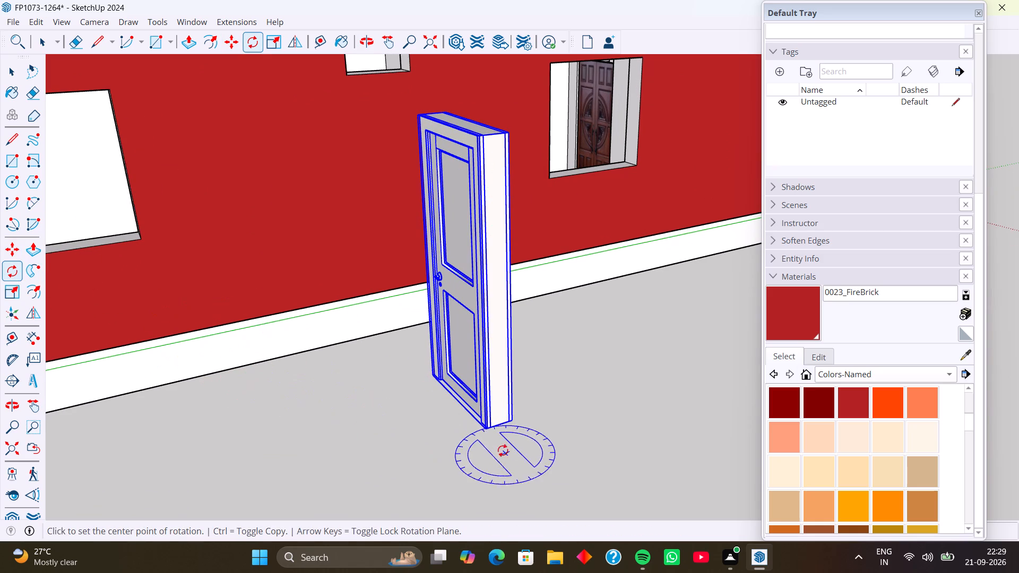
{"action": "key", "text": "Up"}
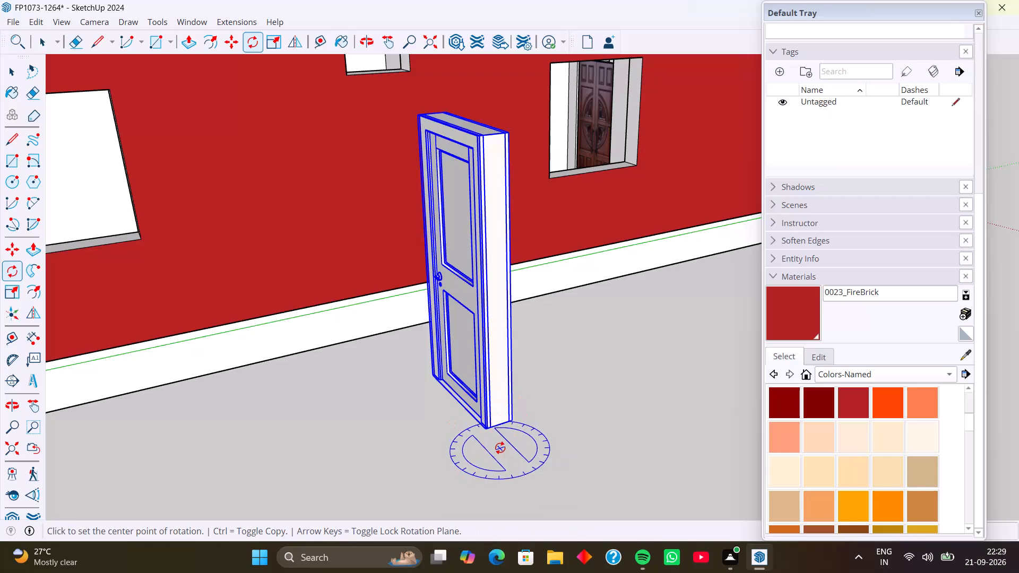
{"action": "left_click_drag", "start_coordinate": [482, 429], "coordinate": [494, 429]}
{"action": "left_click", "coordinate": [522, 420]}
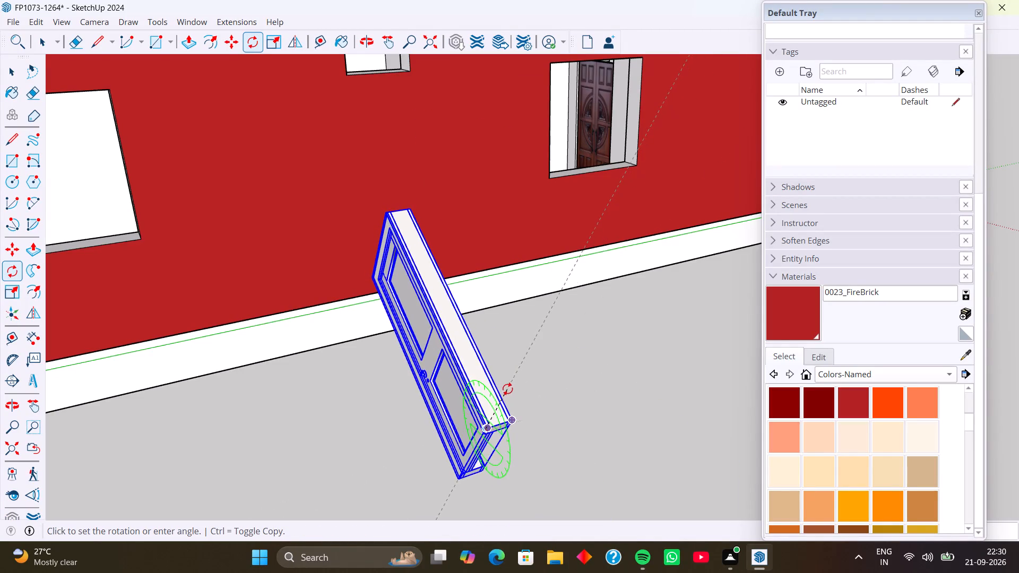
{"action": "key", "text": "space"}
Rotate the white door a quarter turn about the vertical axis at its bottom corner so it stands parallel to the red wall.
{"action": "left_click", "coordinate": [8, 270]}
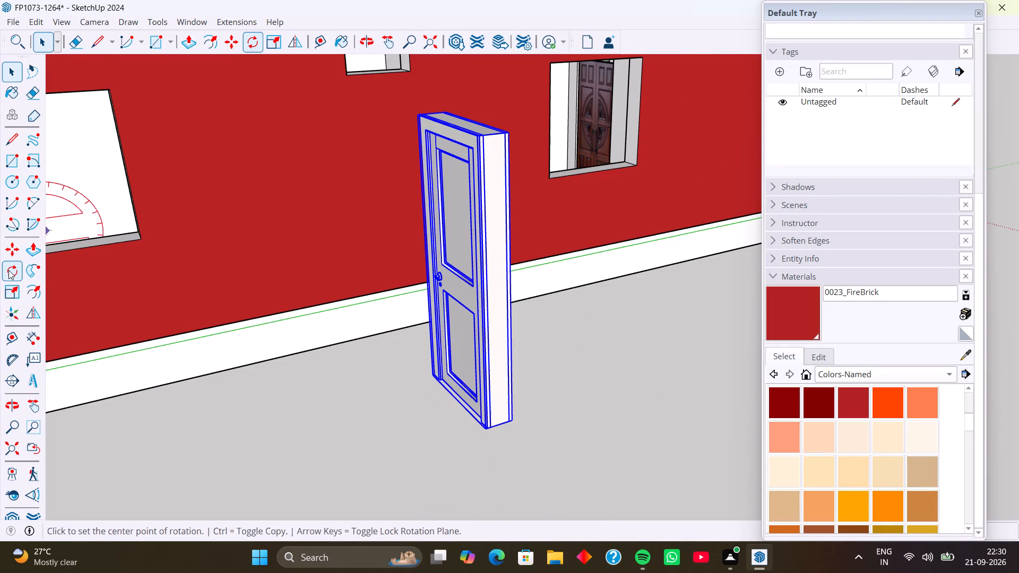
{"action": "scroll", "coordinate": [434, 420], "scroll_direction": "up", "scroll_amount": 4}
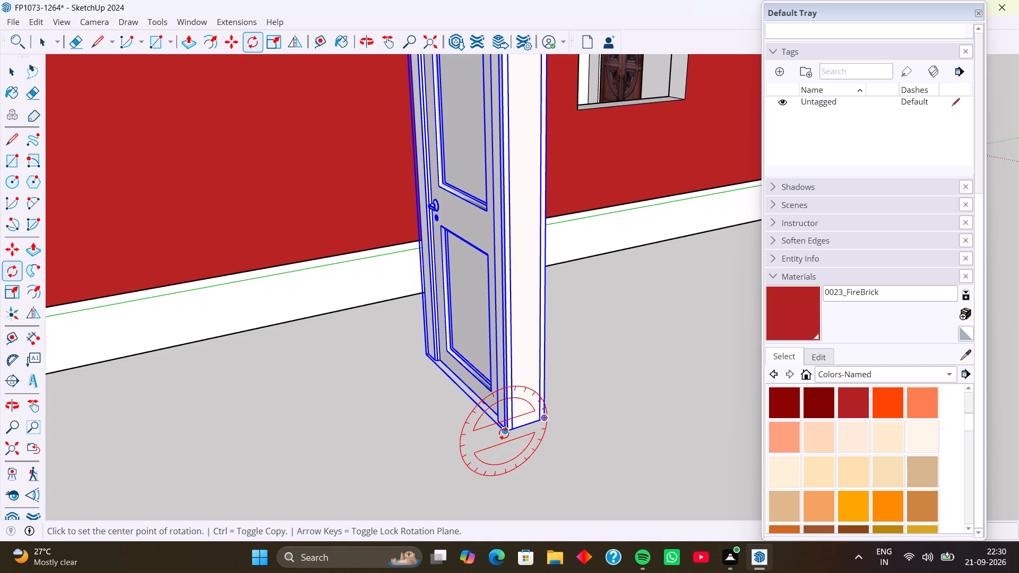
{"action": "key", "text": "Up"}
{"action": "left_click", "coordinate": [506, 432]}
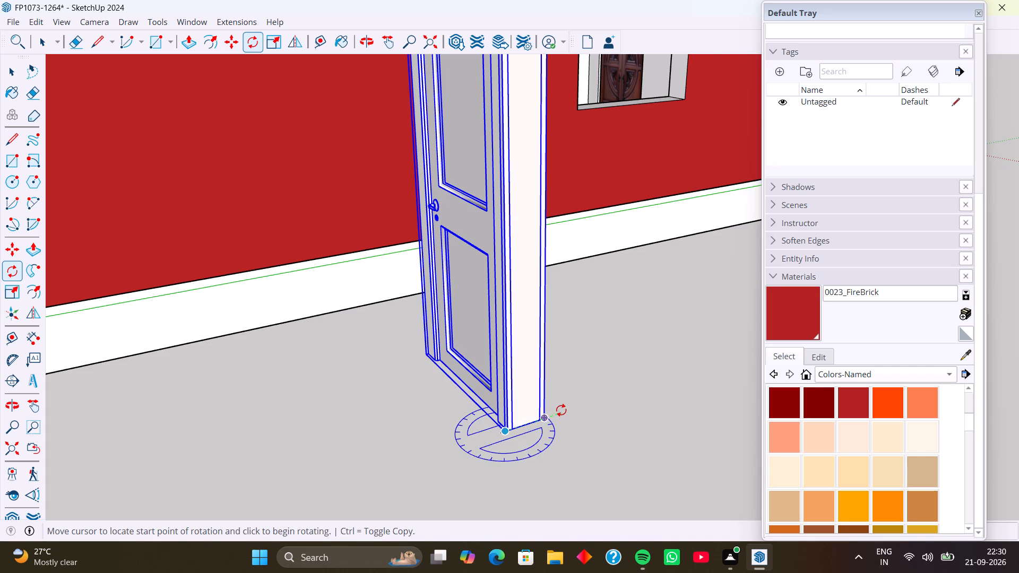
{"action": "left_click", "coordinate": [563, 407]}
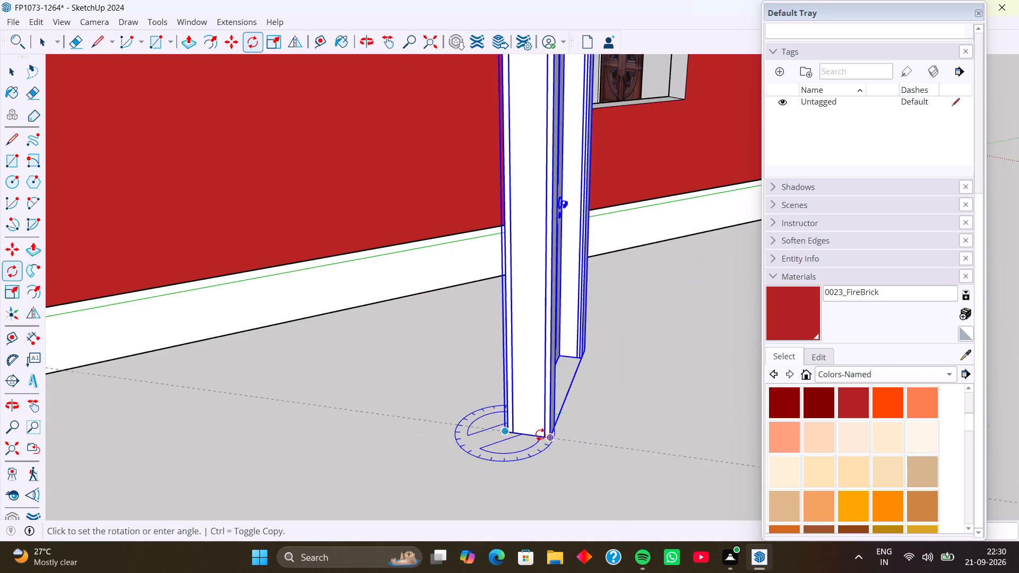
{"action": "scroll", "coordinate": [503, 435], "scroll_direction": "down", "scroll_amount": 4}
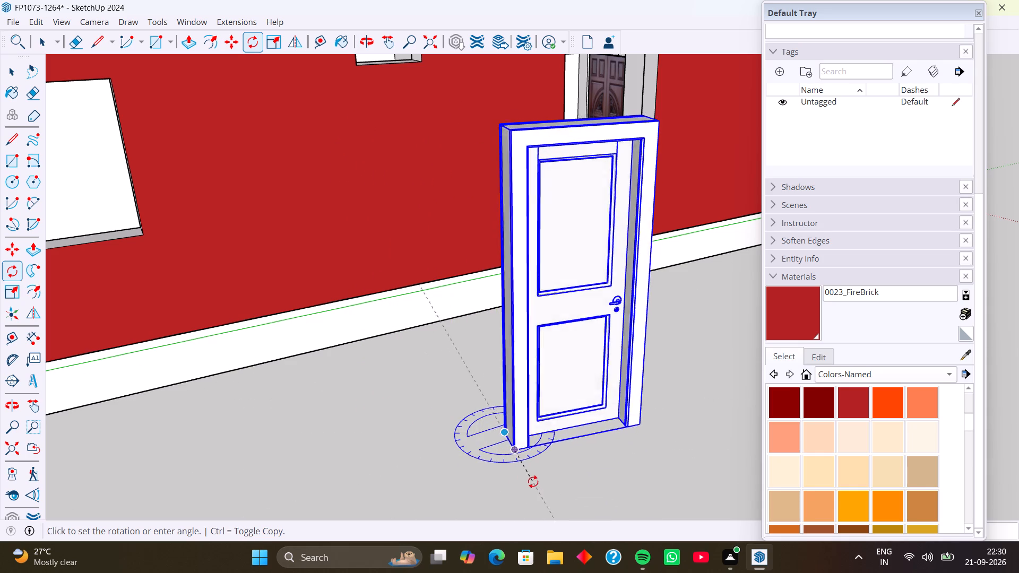
{"action": "scroll", "coordinate": [559, 494], "scroll_direction": "down", "scroll_amount": 5}
{"action": "left_click", "coordinate": [580, 513]}
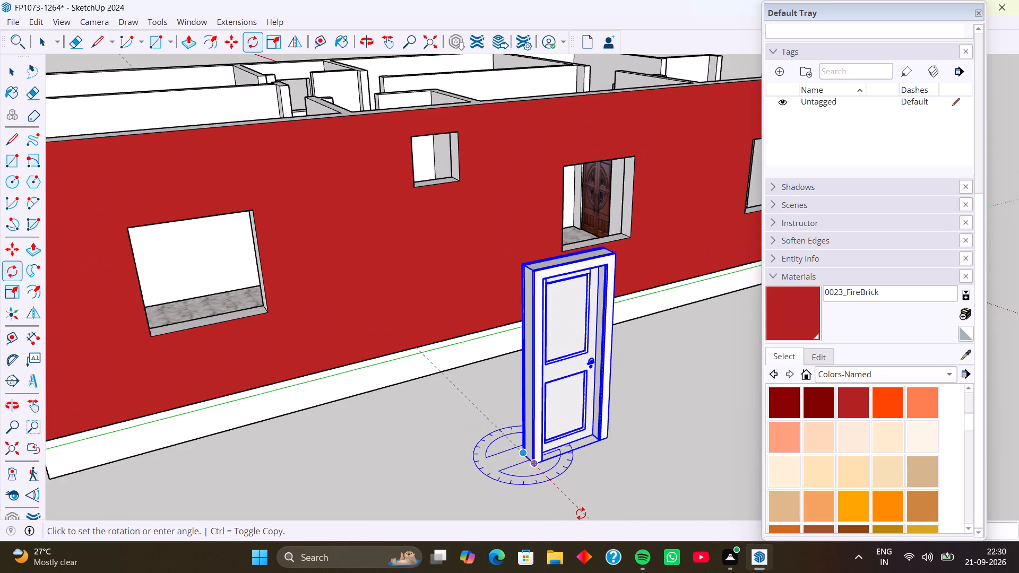
Move the white door by its bottom corner from outside the red wall to the small room's doorway across the passage on the far side.
{"action": "middle_click_drag", "start_coordinate": [527, 426], "coordinate": [619, 461]}
{"action": "middle_click_drag", "start_coordinate": [504, 411], "coordinate": [602, 440]}
{"action": "scroll", "coordinate": [585, 428], "scroll_direction": "down", "scroll_amount": 4}
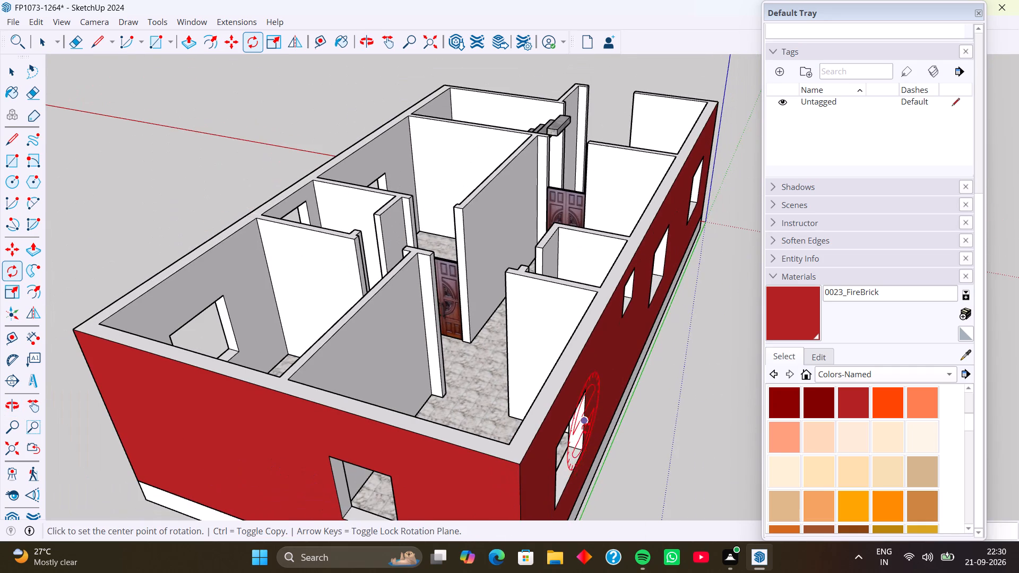
{"action": "middle_click_drag", "start_coordinate": [592, 432], "coordinate": [378, 334], "text": "shift"}
{"action": "middle_click_drag", "start_coordinate": [555, 418], "coordinate": [338, 390]}
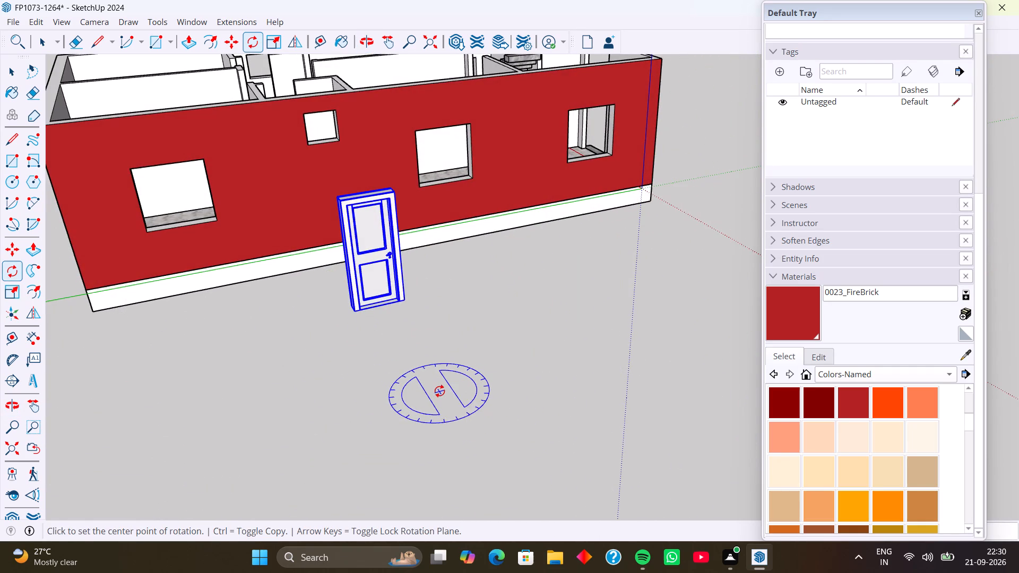
{"action": "key", "text": "m"}
{"action": "scroll", "coordinate": [413, 338], "scroll_direction": "up", "scroll_amount": 6}
{"action": "middle_click_drag", "start_coordinate": [393, 307], "coordinate": [329, 321]}
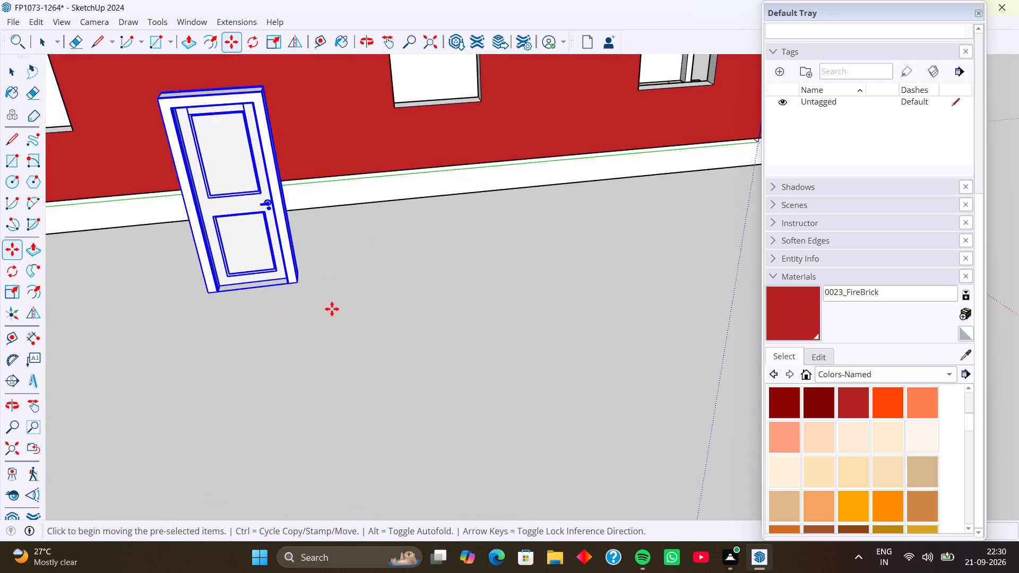
{"action": "scroll", "coordinate": [324, 288], "scroll_direction": "up", "scroll_amount": 9}
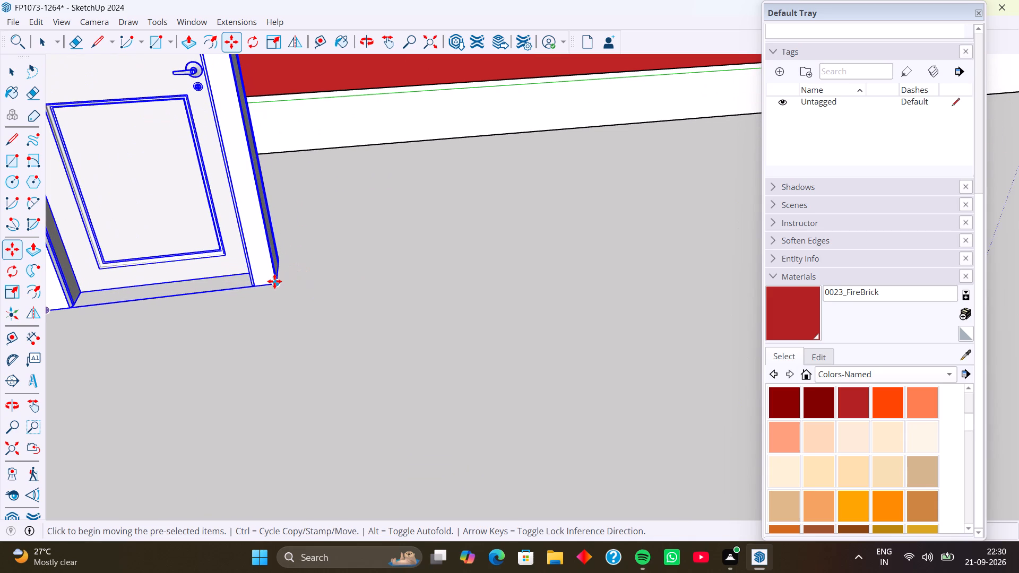
{"action": "left_click", "coordinate": [274, 281]}
{"action": "scroll", "coordinate": [396, 220], "scroll_direction": "down", "scroll_amount": 13}
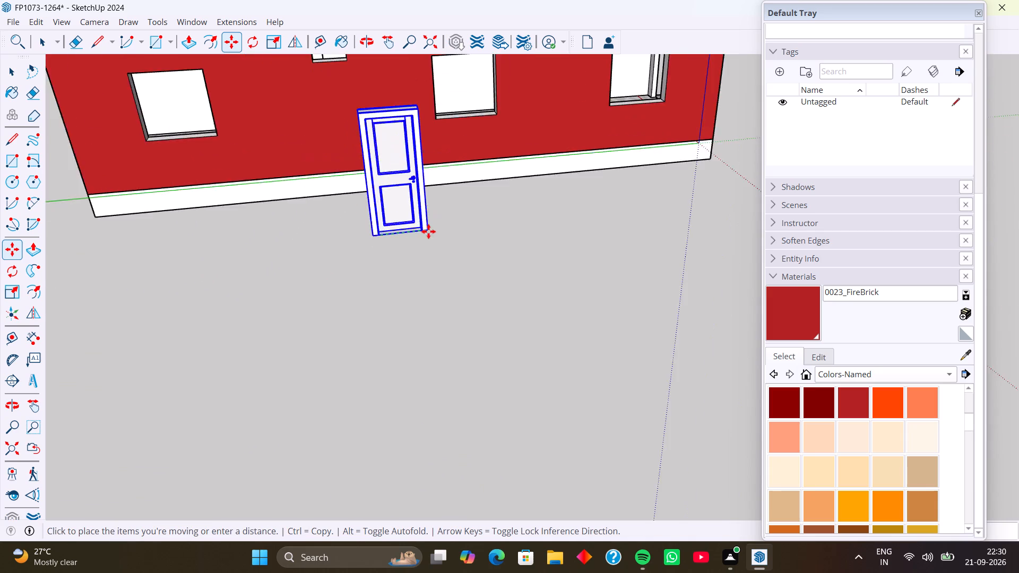
{"action": "scroll", "coordinate": [428, 231], "scroll_direction": "down", "scroll_amount": 12}
{"action": "middle_click_drag", "start_coordinate": [417, 211], "coordinate": [405, 336], "text": "shift"}
{"action": "scroll", "coordinate": [394, 293], "scroll_direction": "up", "scroll_amount": 11}
{"action": "middle_click_drag", "start_coordinate": [382, 286], "coordinate": [361, 343]}
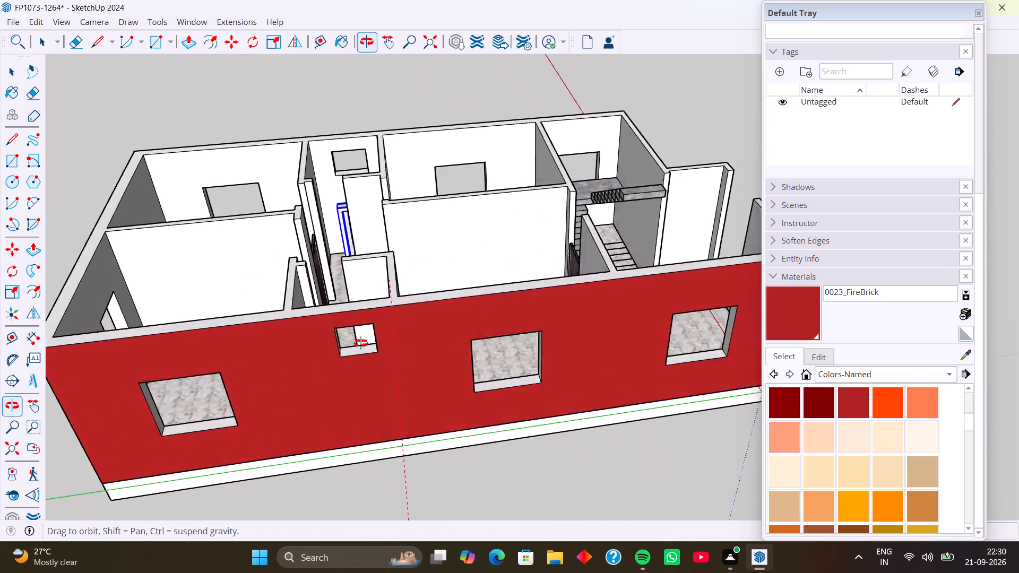
{"action": "middle_click_drag", "start_coordinate": [361, 343], "coordinate": [357, 360]}
{"action": "scroll", "coordinate": [347, 331], "scroll_direction": "up", "scroll_amount": 10}
{"action": "middle_click_drag", "start_coordinate": [390, 331], "coordinate": [207, 406]}
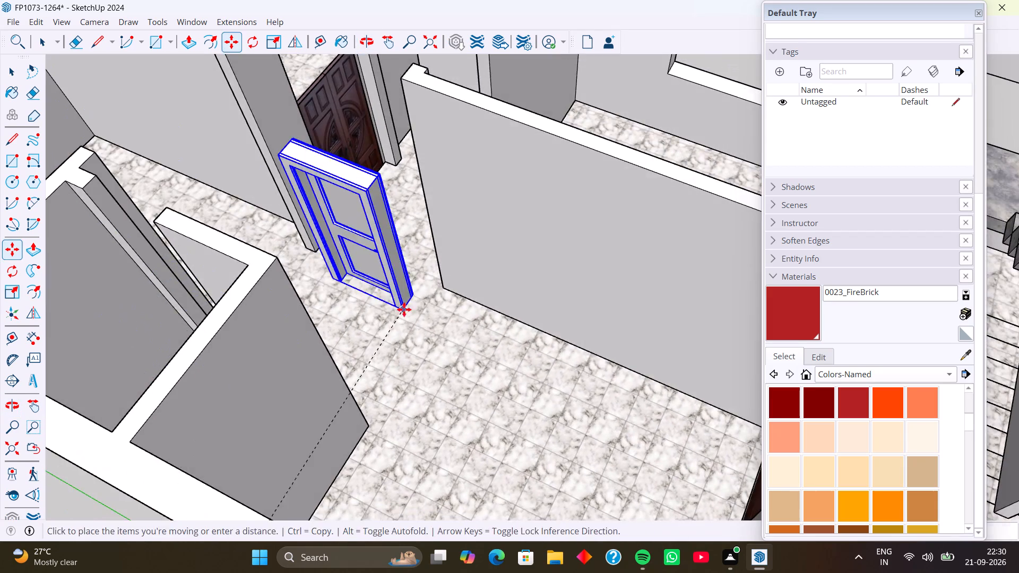
{"action": "middle_click_drag", "start_coordinate": [404, 309], "coordinate": [211, 348]}
{"action": "scroll", "coordinate": [391, 215], "scroll_direction": "up", "scroll_amount": 5}
{"action": "middle_click_drag", "start_coordinate": [471, 177], "coordinate": [683, 199]}
{"action": "scroll", "coordinate": [480, 119], "scroll_direction": "up", "scroll_amount": 3}
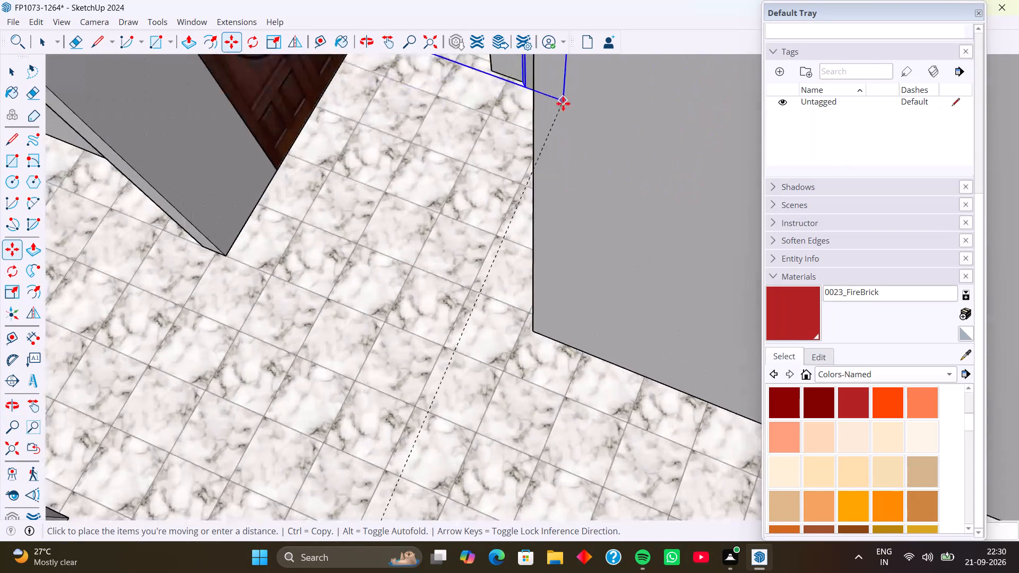
{"action": "scroll", "coordinate": [498, 74], "scroll_direction": "up", "scroll_amount": 1}
{"action": "scroll", "coordinate": [498, 79], "scroll_direction": "down", "scroll_amount": 9}
{"action": "middle_click_drag", "start_coordinate": [474, 137], "coordinate": [635, 261], "text": "shift"}
{"action": "scroll", "coordinate": [641, 212], "scroll_direction": "up", "scroll_amount": 2}
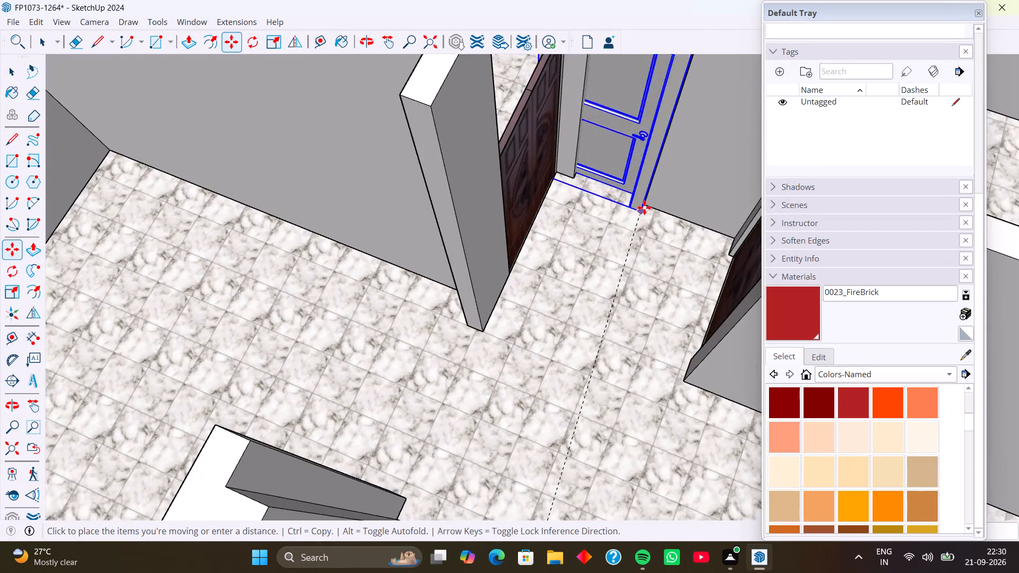
{"action": "scroll", "coordinate": [644, 207], "scroll_direction": "up", "scroll_amount": 5}
{"action": "left_click", "coordinate": [635, 205]}
Move the white door by its bottom corner onto the wall corner at the floor of the small room's doorway.
{"action": "scroll", "coordinate": [601, 176], "scroll_direction": "down", "scroll_amount": 4}
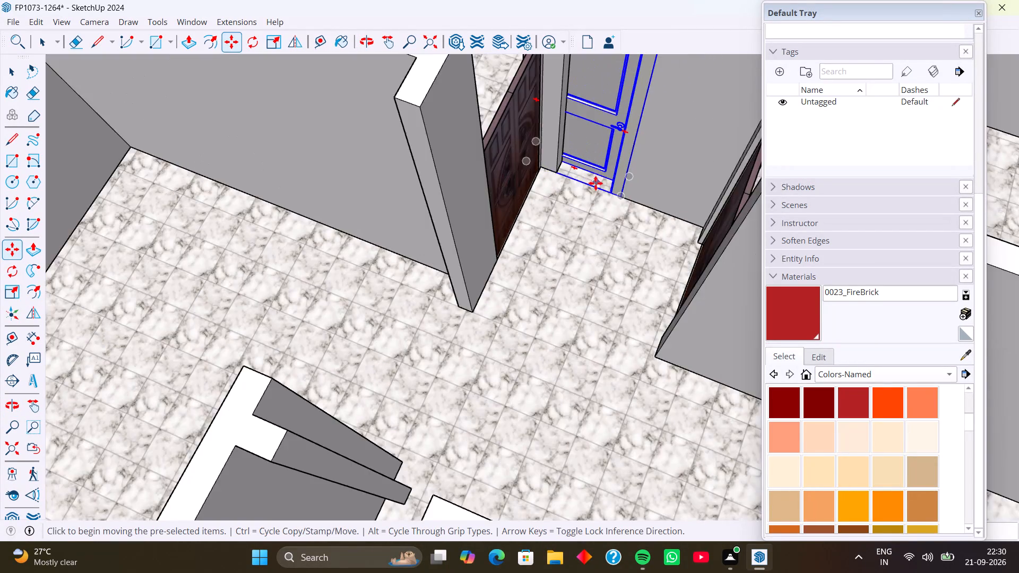
{"action": "scroll", "coordinate": [595, 183], "scroll_direction": "down", "scroll_amount": 6}
{"action": "middle_click_drag", "start_coordinate": [614, 178], "coordinate": [478, 191]}
{"action": "middle_click_drag", "start_coordinate": [680, 183], "coordinate": [546, 146]}
{"action": "scroll", "coordinate": [653, 188], "scroll_direction": "down", "scroll_amount": 2}
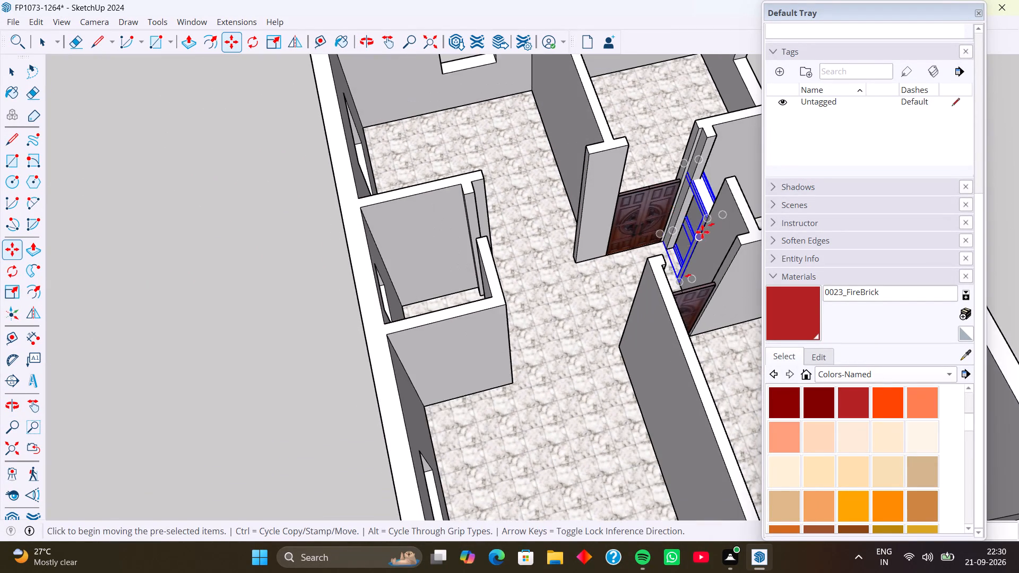
{"action": "middle_click_drag", "start_coordinate": [702, 232], "coordinate": [478, 186]}
{"action": "middle_click_drag", "start_coordinate": [598, 216], "coordinate": [370, 207]}
{"action": "middle_click_drag", "start_coordinate": [621, 185], "coordinate": [389, 141]}
{"action": "middle_click_drag", "start_coordinate": [495, 177], "coordinate": [327, 200]}
{"action": "scroll", "coordinate": [362, 194], "scroll_direction": "down", "scroll_amount": 1}
{"action": "scroll", "coordinate": [480, 156], "scroll_direction": "up", "scroll_amount": 2}
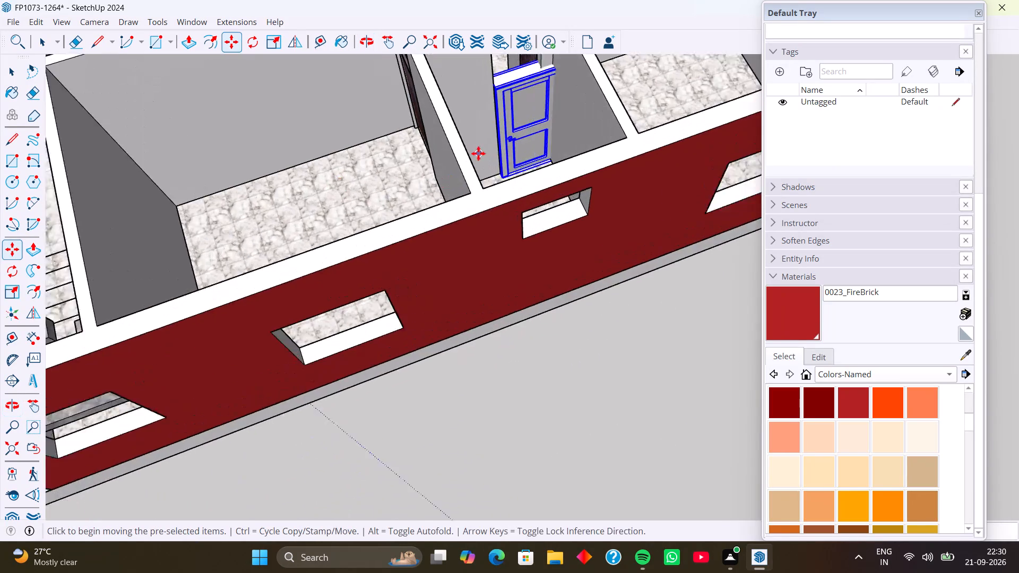
{"action": "scroll", "coordinate": [478, 153], "scroll_direction": "up", "scroll_amount": 4}
{"action": "middle_click_drag", "start_coordinate": [524, 163], "coordinate": [423, 164]}
{"action": "scroll", "coordinate": [419, 163], "scroll_direction": "up", "scroll_amount": 8}
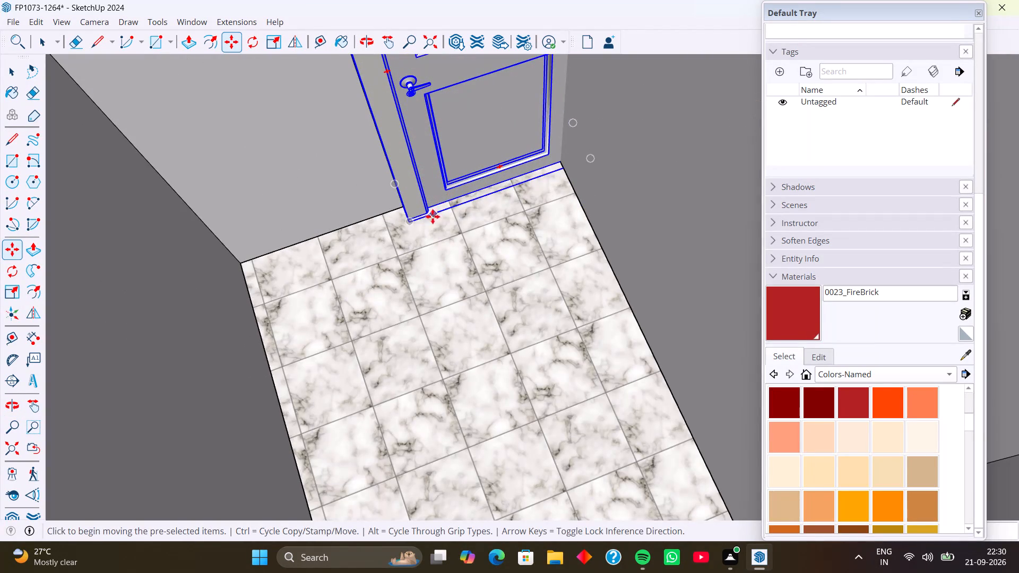
{"action": "left_click", "coordinate": [408, 220]}
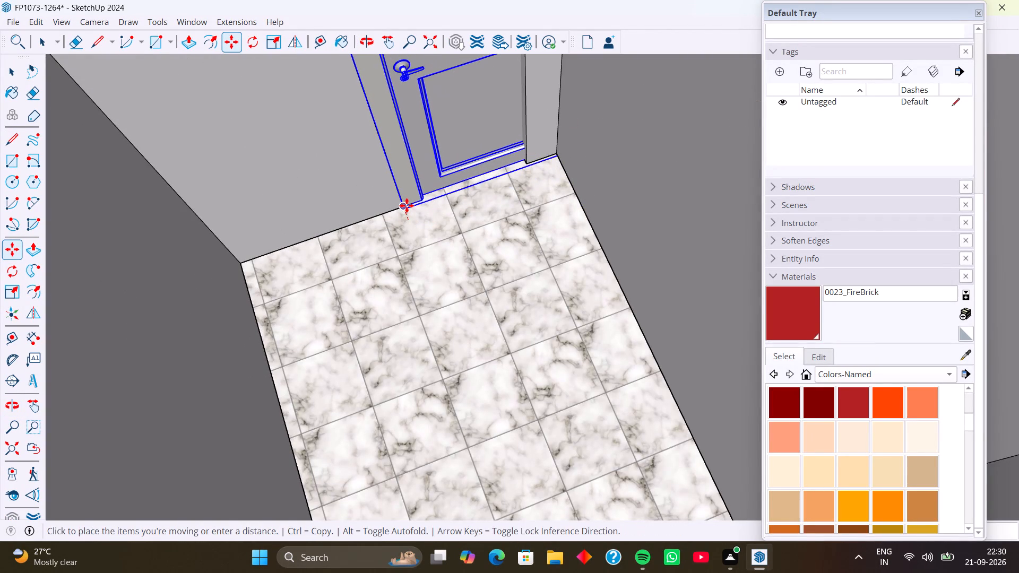
{"action": "left_click_drag", "start_coordinate": [407, 205], "coordinate": [413, 203]}
Scale the white door's width from its side so it fits between the jambs of the small room's doorway.
{"action": "scroll", "coordinate": [490, 178], "scroll_direction": "down", "scroll_amount": 10}
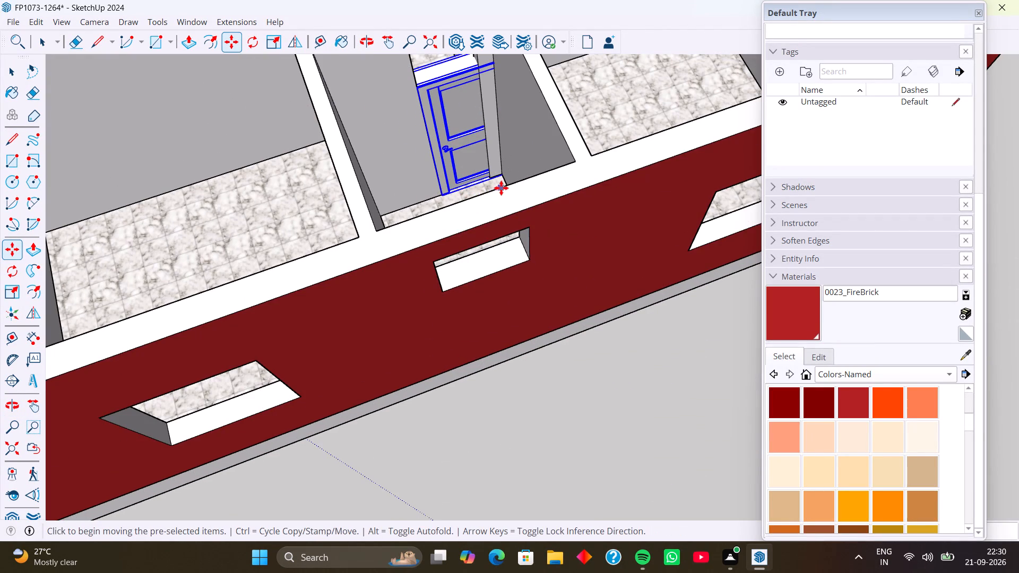
{"action": "middle_click_drag", "start_coordinate": [501, 188], "coordinate": [402, 227], "text": "shift"}
{"action": "middle_click_drag", "start_coordinate": [427, 214], "coordinate": [365, 212]}
{"action": "scroll", "coordinate": [420, 167], "scroll_direction": "up", "scroll_amount": 2}
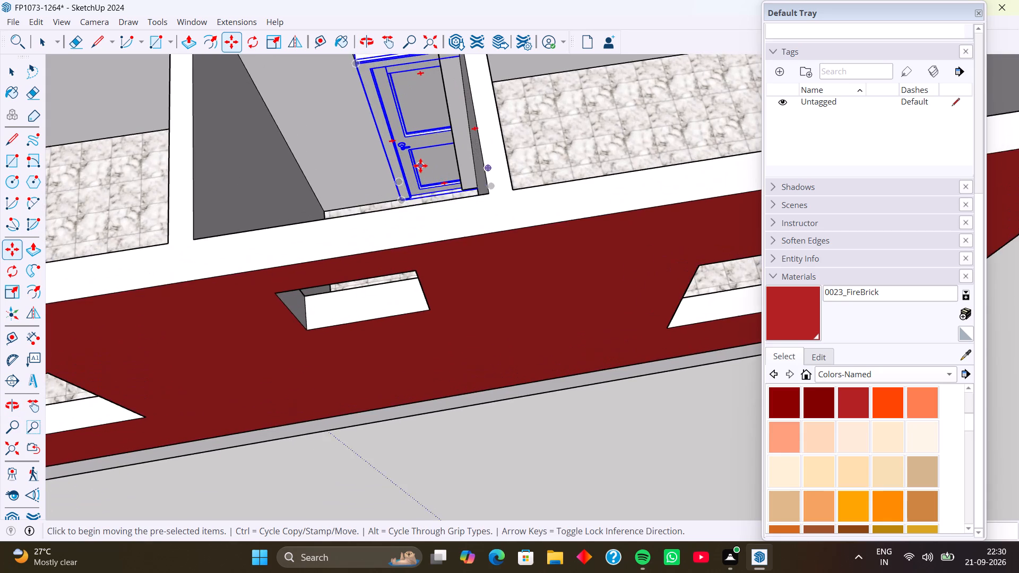
{"action": "scroll", "coordinate": [420, 166], "scroll_direction": "down", "scroll_amount": 2}
{"action": "key", "text": "s"}
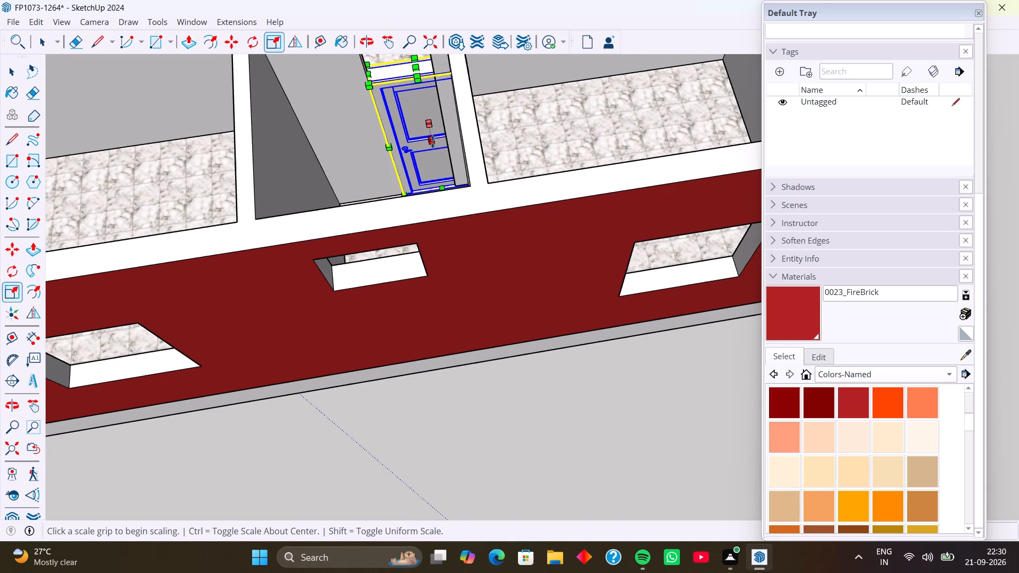
{"action": "middle_click_drag", "start_coordinate": [433, 142], "coordinate": [378, 219], "text": "shift"}
{"action": "scroll", "coordinate": [429, 197], "scroll_direction": "up", "scroll_amount": 6}
{"action": "middle_click_drag", "start_coordinate": [450, 218], "coordinate": [391, 220]}
{"action": "scroll", "coordinate": [391, 220], "scroll_direction": "up", "scroll_amount": 4}
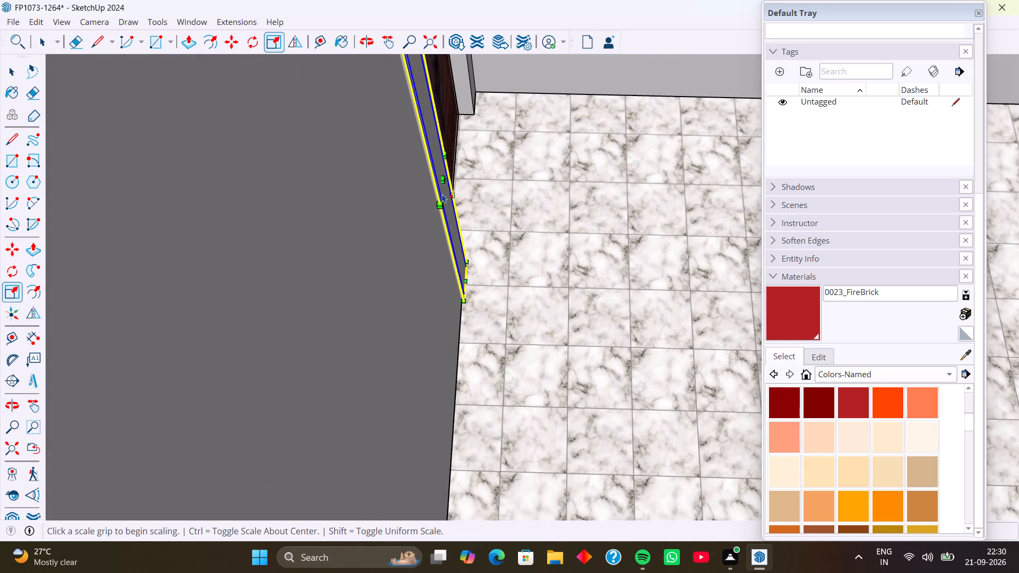
{"action": "scroll", "coordinate": [442, 194], "scroll_direction": "up", "scroll_amount": 1}
{"action": "left_click", "coordinate": [447, 183]}
{"action": "scroll", "coordinate": [286, 189], "scroll_direction": "down", "scroll_amount": 5}
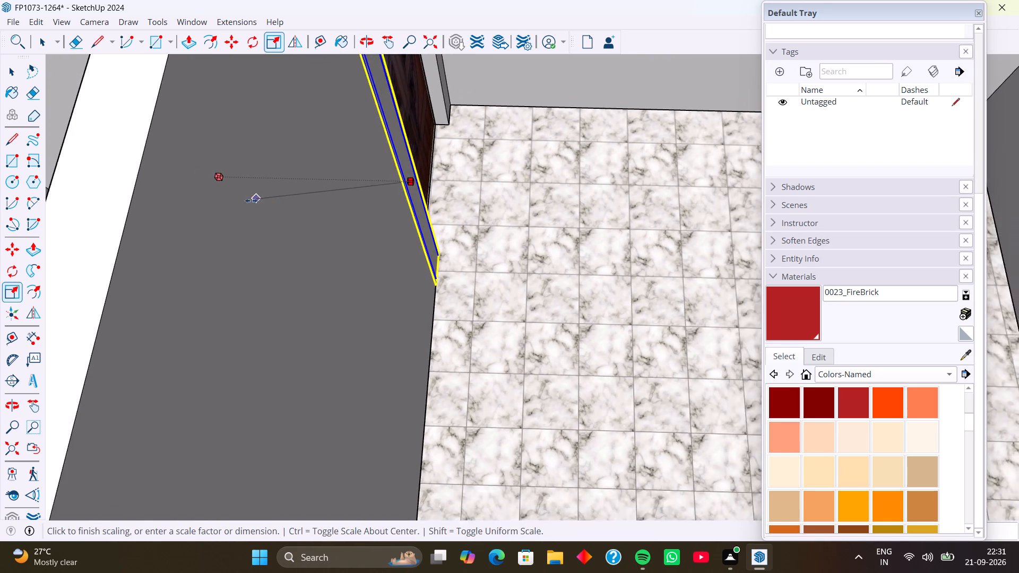
{"action": "scroll", "coordinate": [251, 201], "scroll_direction": "down", "scroll_amount": 4}
{"action": "middle_click_drag", "start_coordinate": [140, 204], "coordinate": [385, 203]}
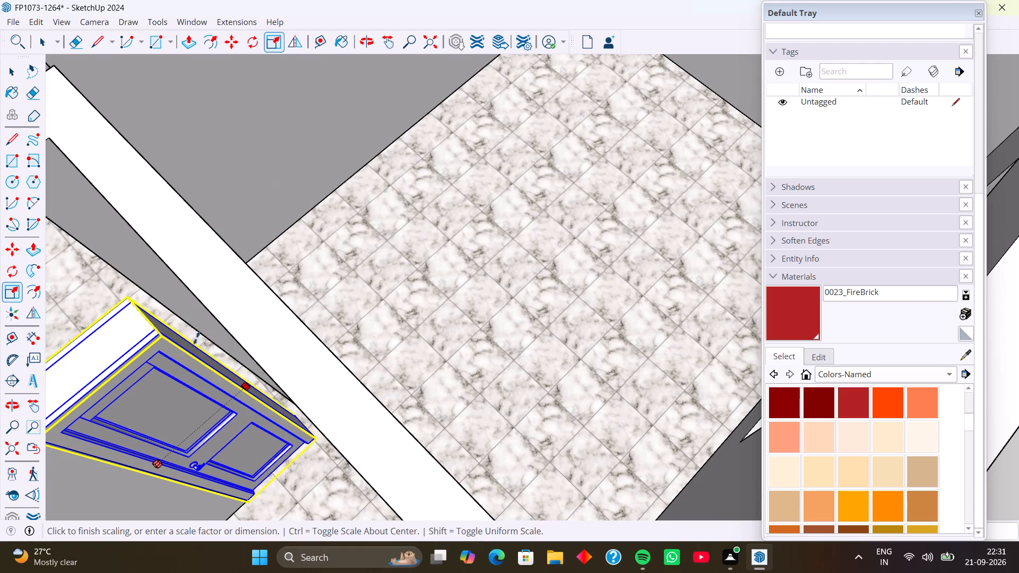
{"action": "left_click", "coordinate": [245, 366]}
Scale down the white door's depth from its passage side so its frame fits the thickness of the doorway wall.
{"action": "scroll", "coordinate": [229, 319], "scroll_direction": "down", "scroll_amount": 5}
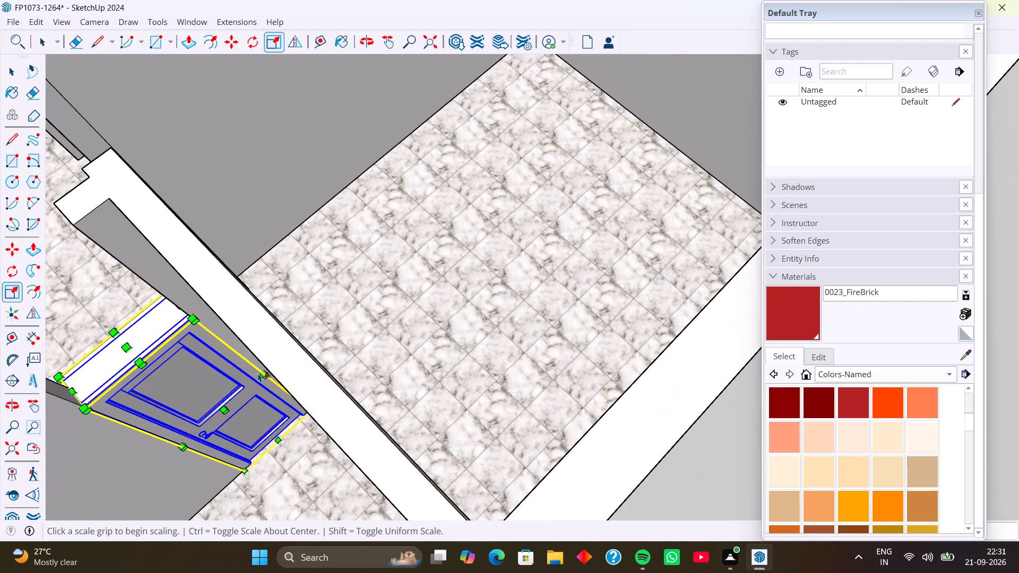
{"action": "middle_click_drag", "start_coordinate": [258, 373], "coordinate": [379, 213]}
{"action": "middle_click_drag", "start_coordinate": [413, 336], "coordinate": [333, 332]}
{"action": "scroll", "coordinate": [329, 260], "scroll_direction": "up", "scroll_amount": 3}
{"action": "scroll", "coordinate": [329, 260], "scroll_direction": "down", "scroll_amount": 4}
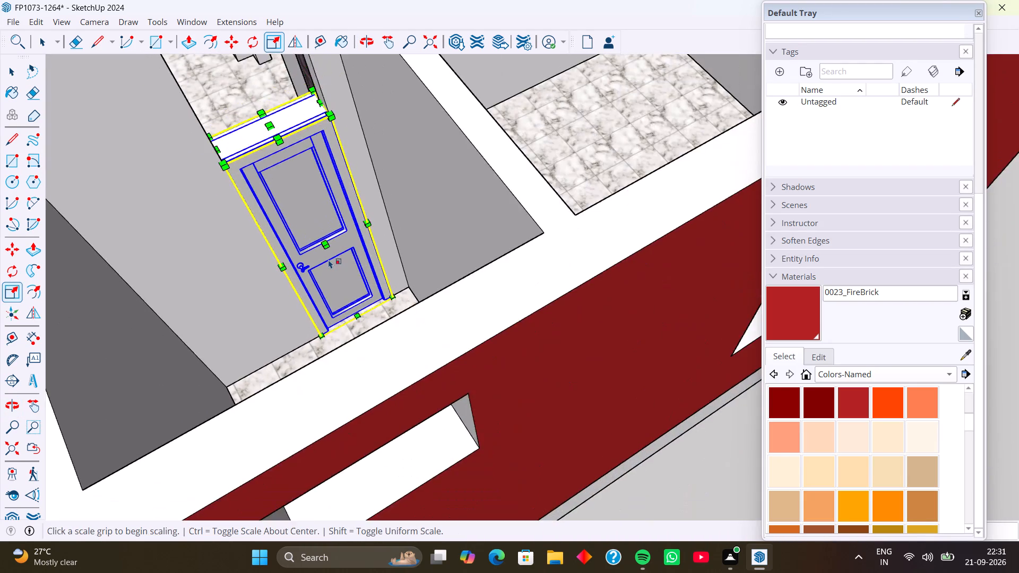
{"action": "middle_click_drag", "start_coordinate": [309, 215], "coordinate": [358, 423]}
{"action": "middle_click_drag", "start_coordinate": [346, 403], "coordinate": [490, 341]}
{"action": "middle_click_drag", "start_coordinate": [330, 346], "coordinate": [366, 342]}
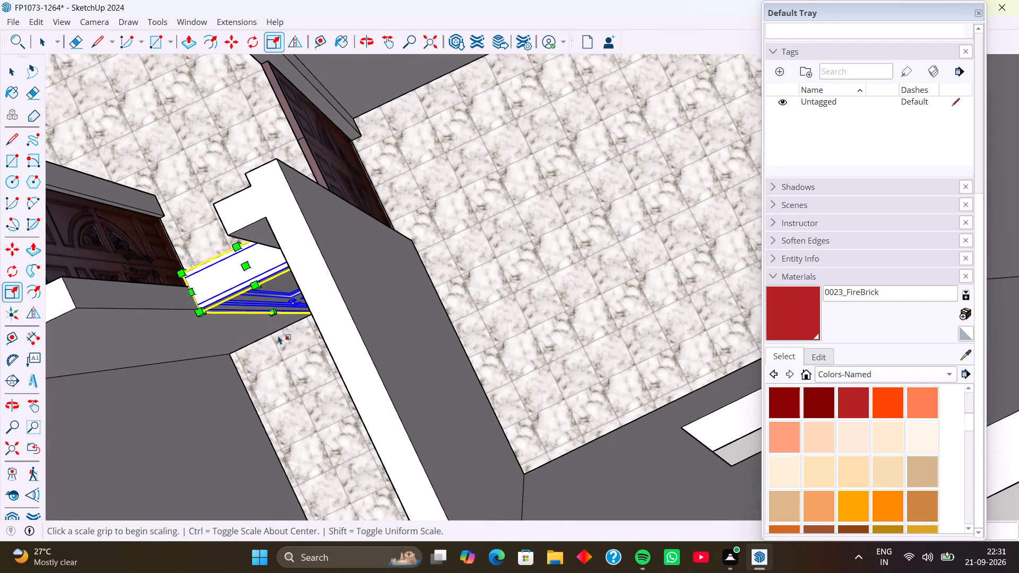
{"action": "scroll", "coordinate": [314, 314], "scroll_direction": "down", "scroll_amount": 3}
{"action": "middle_click_drag", "start_coordinate": [314, 329], "coordinate": [353, 436]}
{"action": "middle_click_drag", "start_coordinate": [310, 310], "coordinate": [331, 325]}
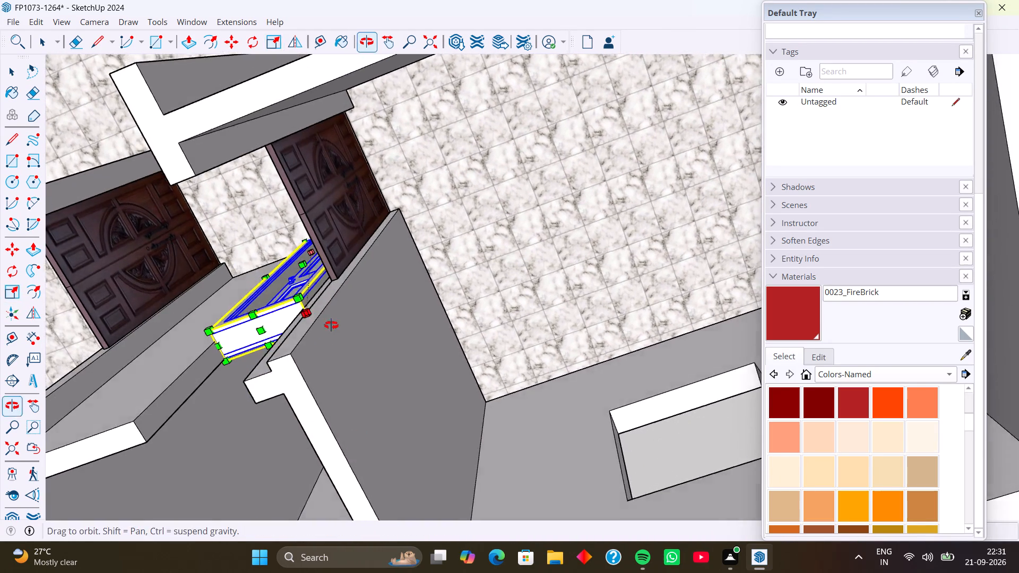
{"action": "middle_click_drag", "start_coordinate": [331, 325], "coordinate": [335, 326]}
{"action": "middle_click_drag", "start_coordinate": [295, 368], "coordinate": [516, 337]}
{"action": "scroll", "coordinate": [421, 145], "scroll_direction": "up", "scroll_amount": 2}
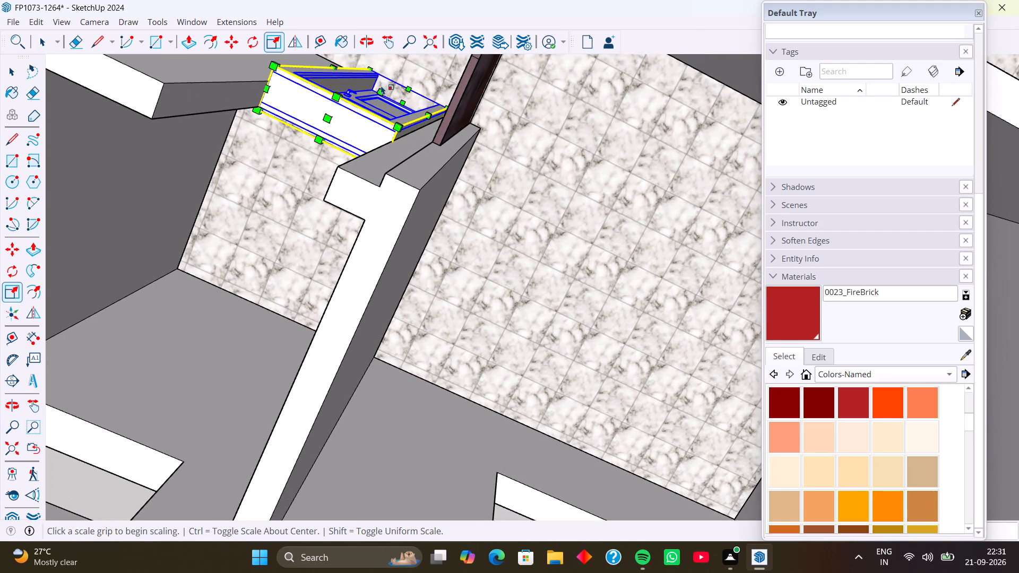
{"action": "left_click", "coordinate": [382, 89]}
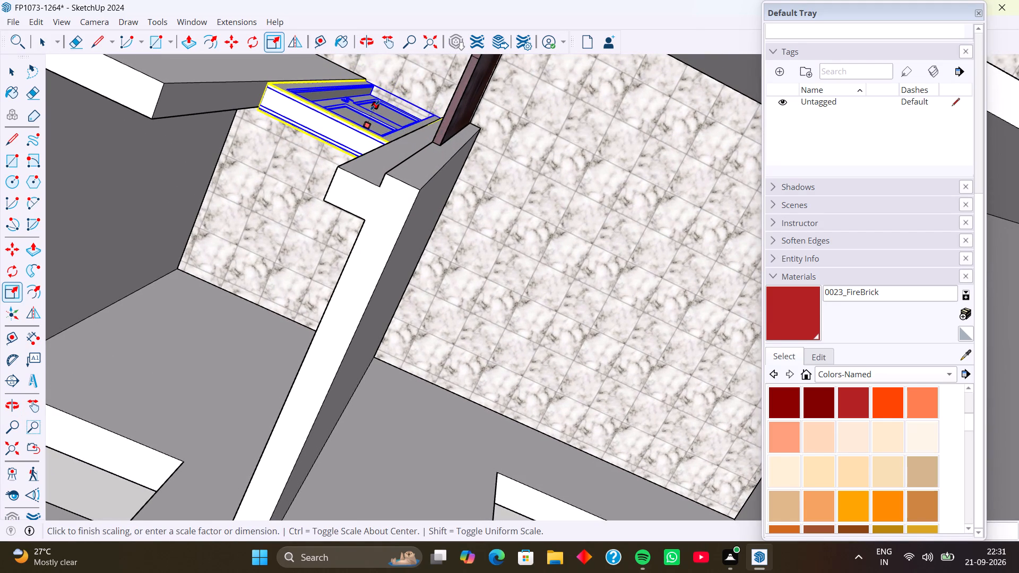
{"action": "left_click", "coordinate": [375, 105]}
Copy the fitted white door straight across the passage into the doorway of the opposite small room, and clear the selection.
{"action": "middle_click_drag", "start_coordinate": [357, 177], "coordinate": [453, 58]}
{"action": "middle_click_drag", "start_coordinate": [314, 166], "coordinate": [497, 93]}
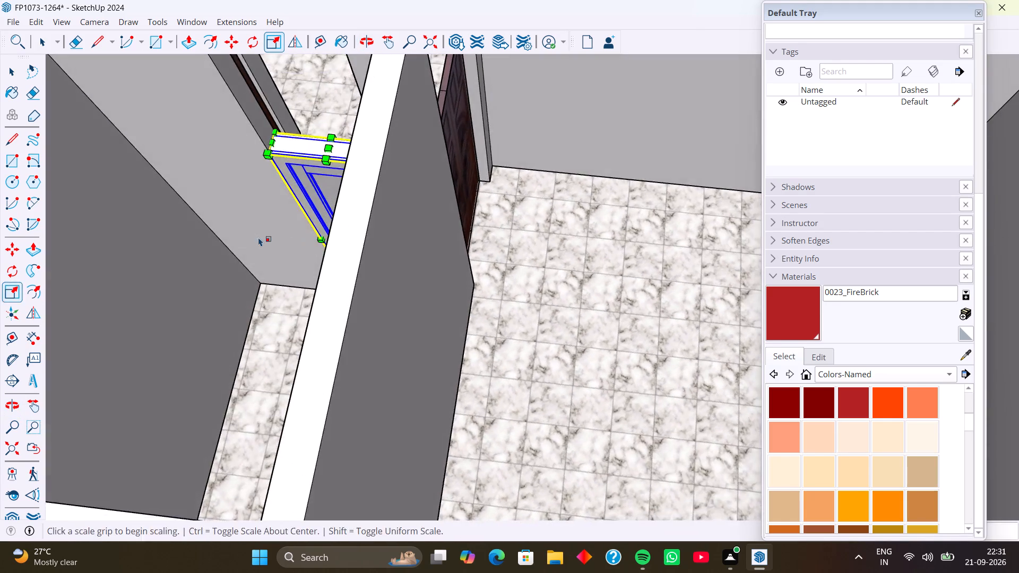
{"action": "middle_click_drag", "start_coordinate": [258, 237], "coordinate": [387, 192]}
{"action": "scroll", "coordinate": [367, 267], "scroll_direction": "down", "scroll_amount": 3}
{"action": "middle_click_drag", "start_coordinate": [364, 309], "coordinate": [420, 228]}
{"action": "scroll", "coordinate": [400, 272], "scroll_direction": "up", "scroll_amount": 2}
{"action": "middle_click_drag", "start_coordinate": [427, 260], "coordinate": [416, 342]}
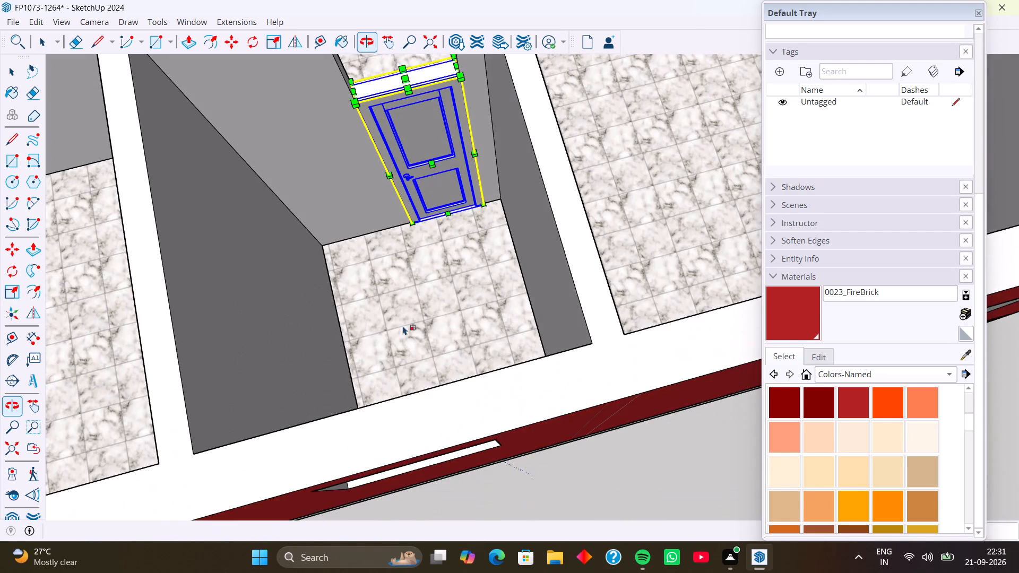
{"action": "scroll", "coordinate": [402, 253], "scroll_direction": "up", "scroll_amount": 3}
{"action": "key", "text": "m"}
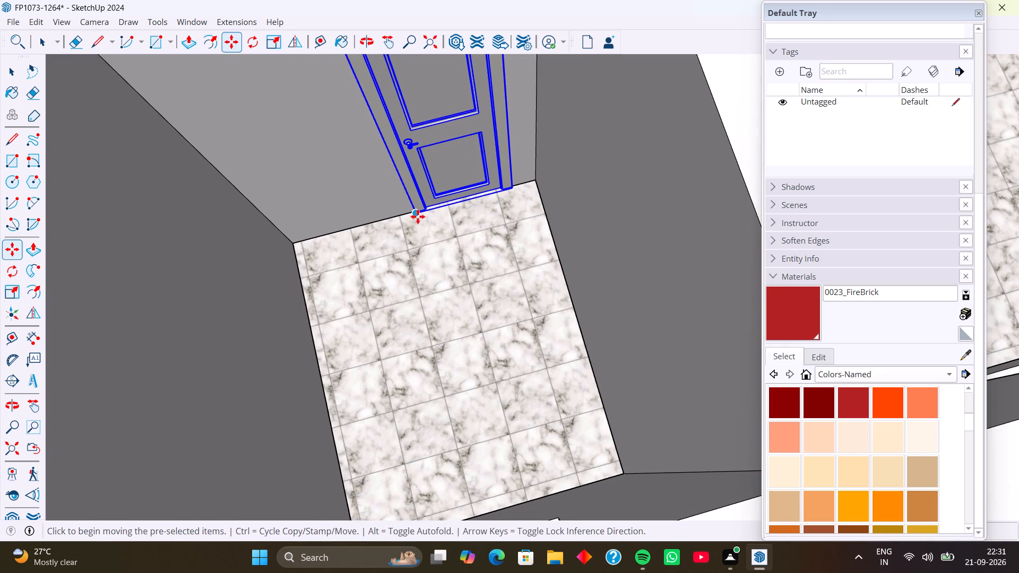
{"action": "left_click", "coordinate": [416, 213]}
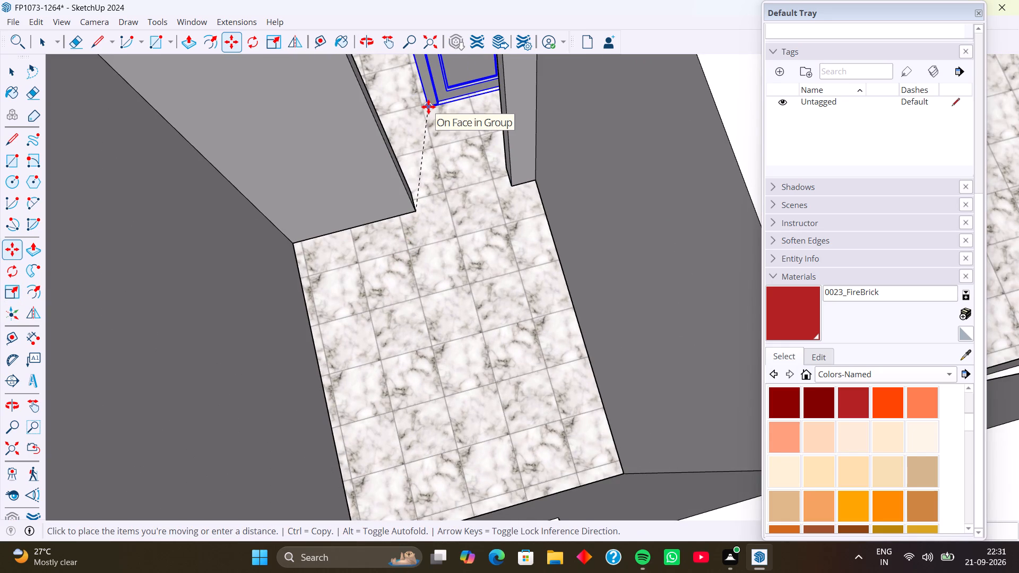
{"action": "scroll", "coordinate": [411, 88], "scroll_direction": "down", "scroll_amount": 6}
{"action": "middle_click_drag", "start_coordinate": [400, 61], "coordinate": [416, 293], "text": "shift"}
{"action": "scroll", "coordinate": [404, 190], "scroll_direction": "up", "scroll_amount": 4}
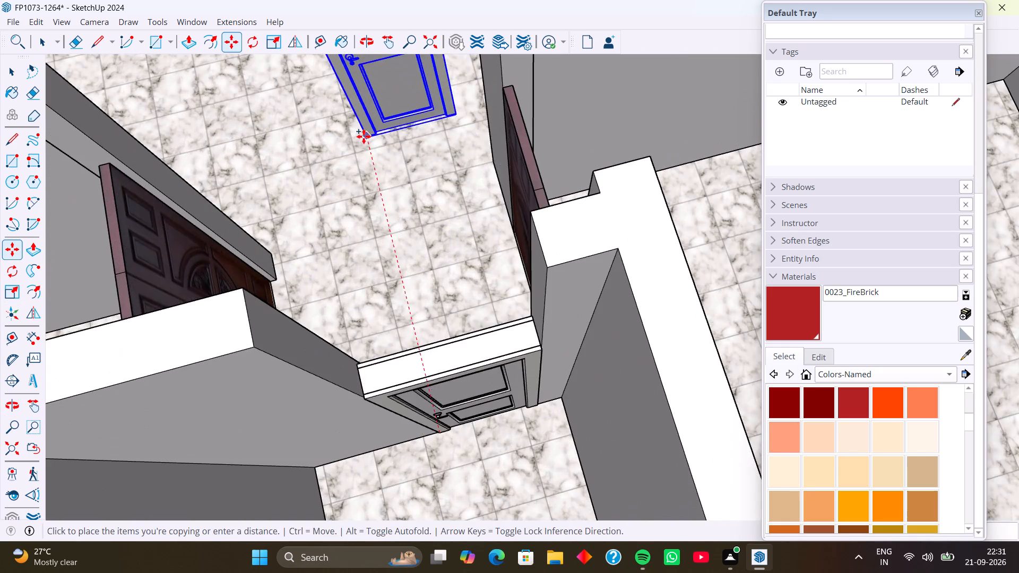
{"action": "scroll", "coordinate": [364, 138], "scroll_direction": "down", "scroll_amount": 4}
{"action": "middle_click_drag", "start_coordinate": [359, 121], "coordinate": [371, 318], "text": "shift"}
{"action": "scroll", "coordinate": [361, 236], "scroll_direction": "up", "scroll_amount": 6}
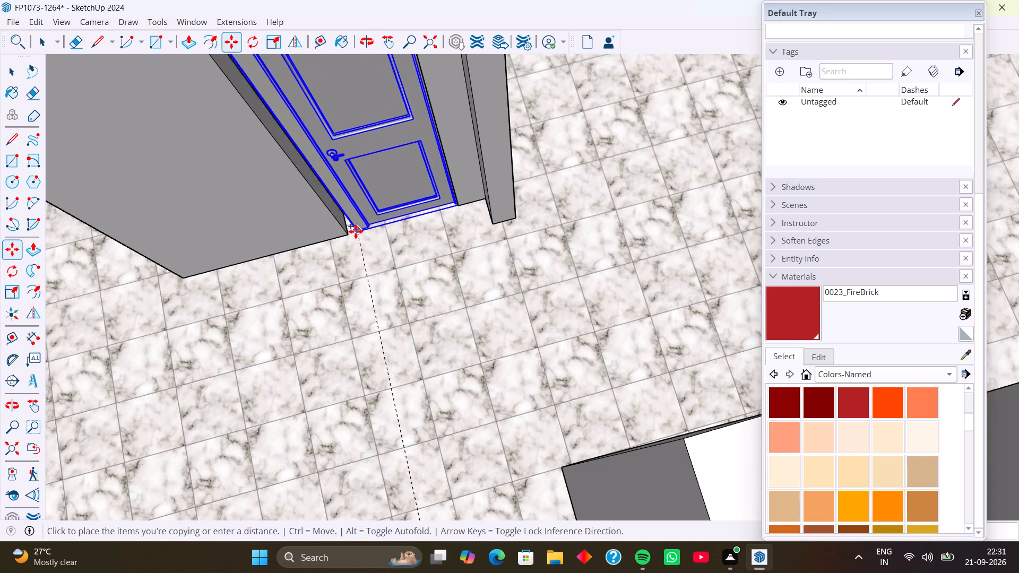
{"action": "left_click", "coordinate": [352, 233]}
{"action": "scroll", "coordinate": [355, 220], "scroll_direction": "down", "scroll_amount": 4}
{"action": "middle_click_drag", "start_coordinate": [338, 186], "coordinate": [362, 339]}
{"action": "scroll", "coordinate": [360, 328], "scroll_direction": "down", "scroll_amount": 1}
{"action": "middle_click_drag", "start_coordinate": [347, 254], "coordinate": [381, 130]}
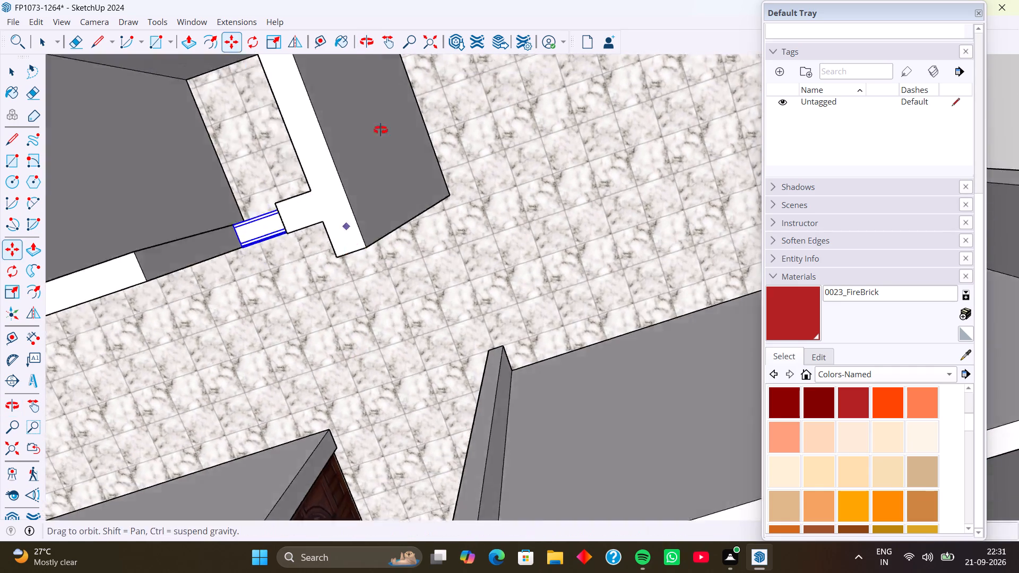
{"action": "middle_click_drag", "start_coordinate": [381, 130], "coordinate": [403, 89]}
{"action": "middle_click_drag", "start_coordinate": [366, 281], "coordinate": [379, 205]}
{"action": "scroll", "coordinate": [385, 212], "scroll_direction": "down", "scroll_amount": 14}
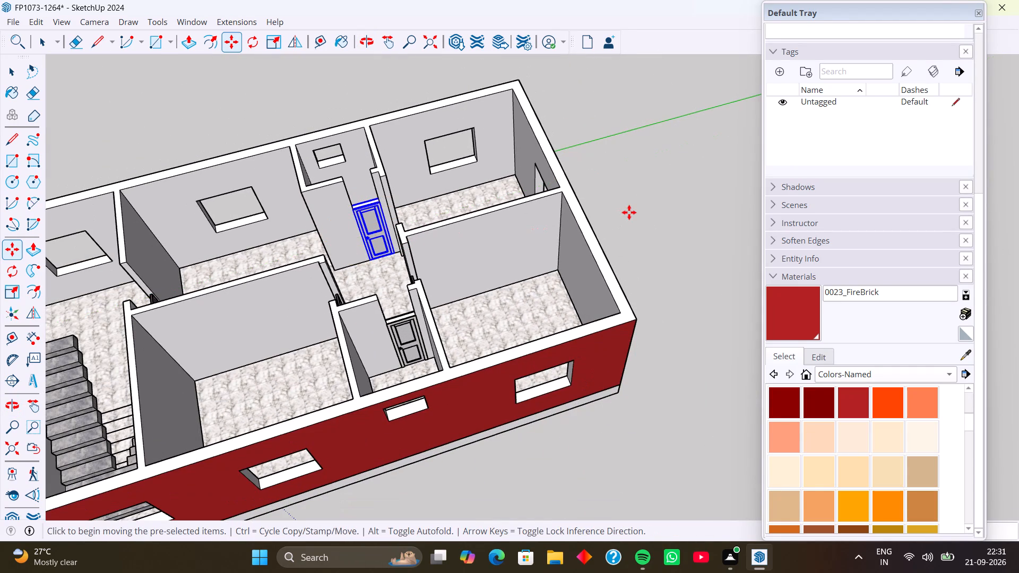
{"action": "key", "text": "space"}
{"action": "left_click", "coordinate": [629, 212]}
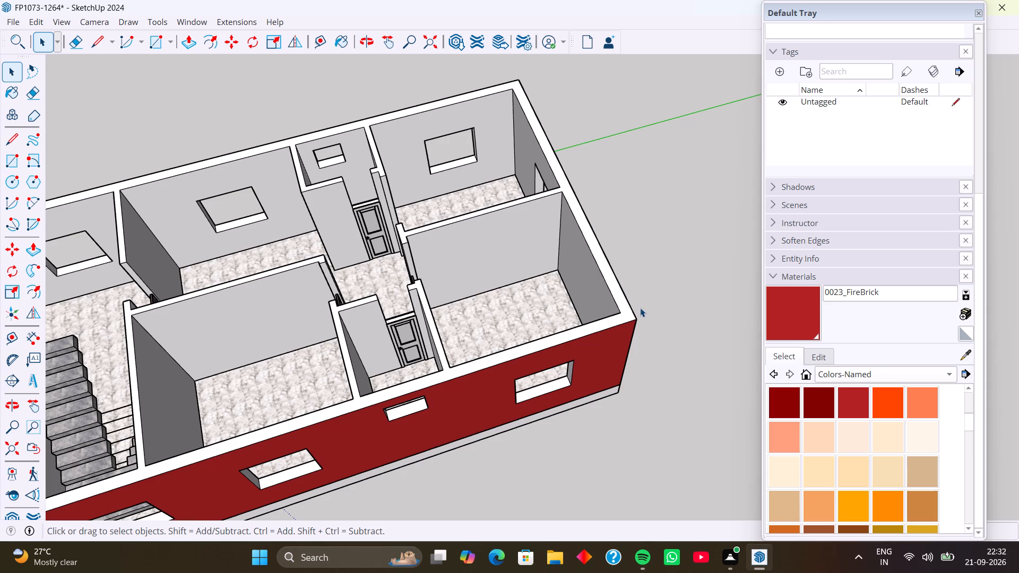
Unhide all hidden objects in the house model.
{"action": "middle_click_drag", "start_coordinate": [657, 328], "coordinate": [573, 294]}
{"action": "middle_click_drag", "start_coordinate": [635, 334], "coordinate": [545, 311]}
{"action": "middle_click_drag", "start_coordinate": [545, 311], "coordinate": [447, 360]}
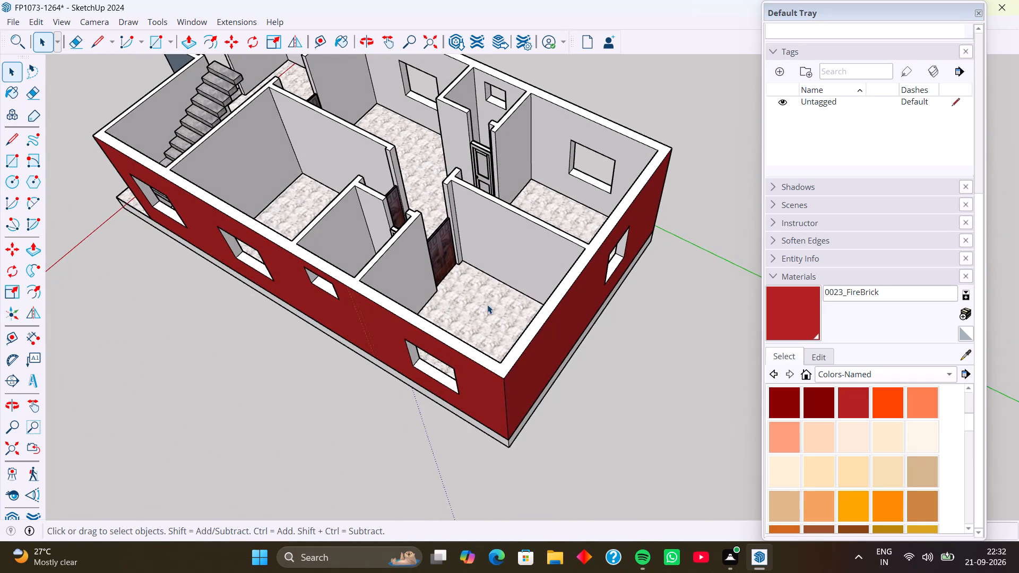
{"action": "middle_click_drag", "start_coordinate": [465, 316], "coordinate": [562, 300]}
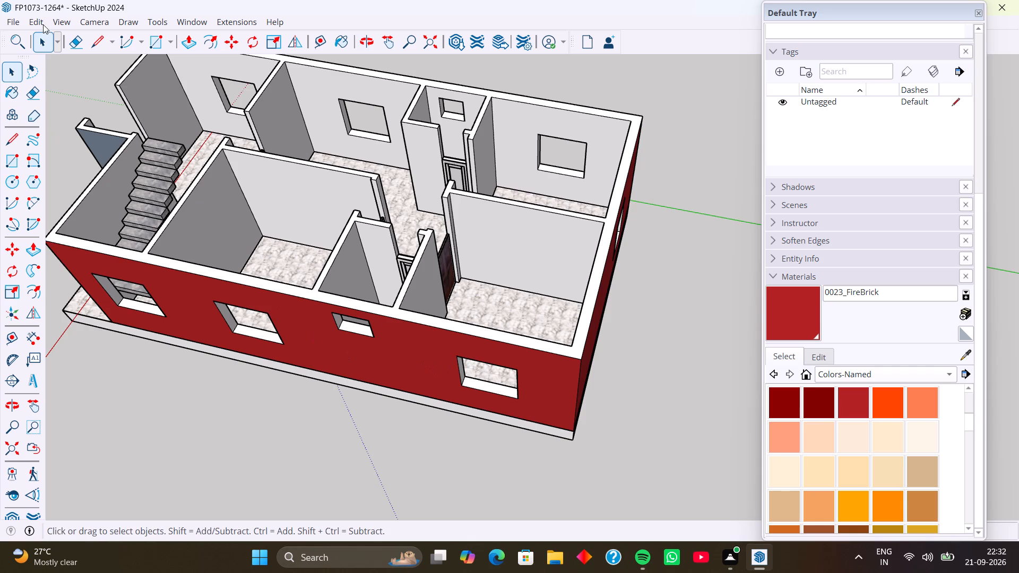
{"action": "left_click", "coordinate": [40, 19]}
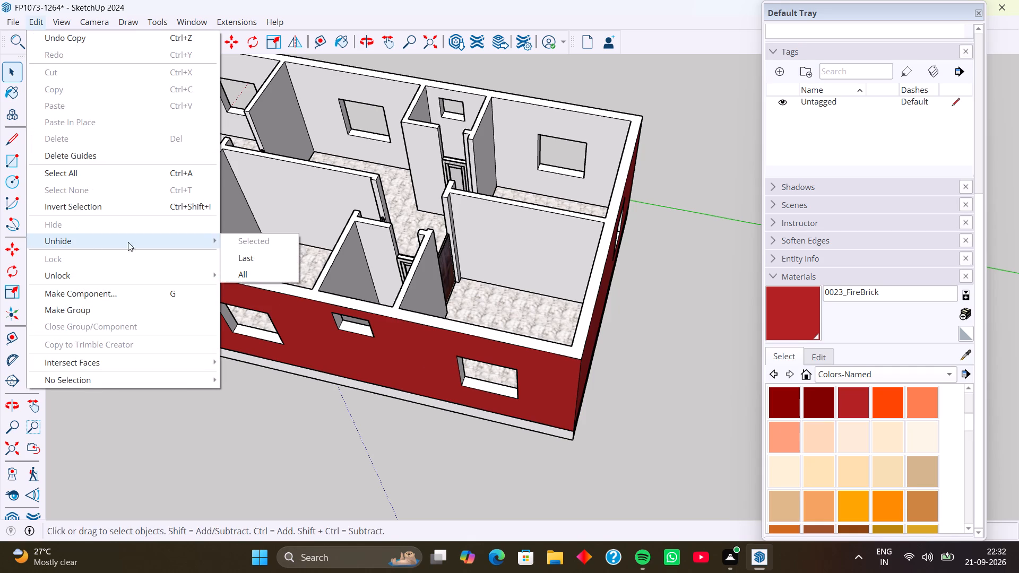
{"action": "left_click", "coordinate": [247, 271]}
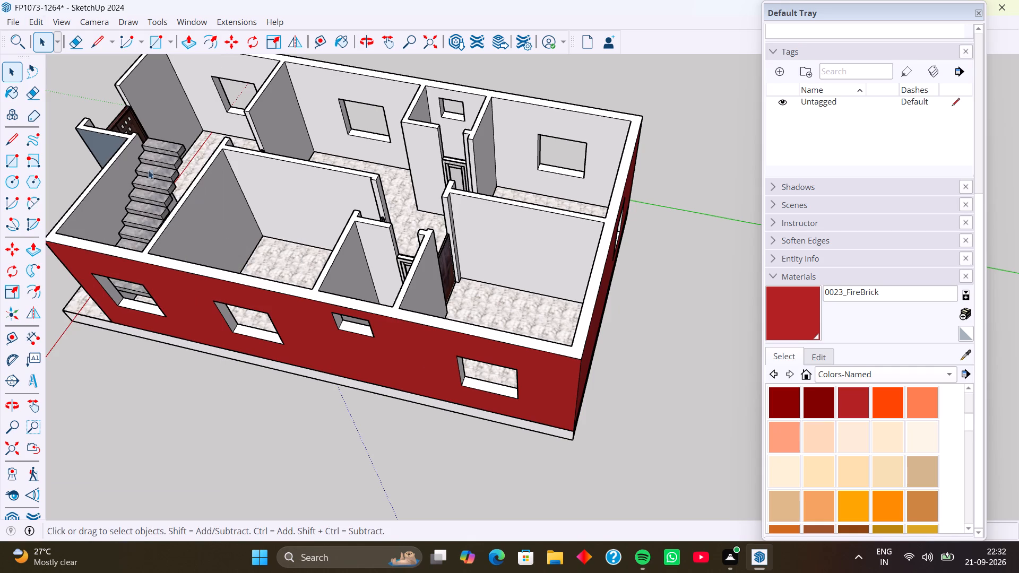
Examine the front entrance with its double door and steps, the room layout, and the small rooms with their white doors.
{"action": "middle_click_drag", "start_coordinate": [140, 161], "coordinate": [261, 117]}
{"action": "middle_click_drag", "start_coordinate": [141, 252], "coordinate": [319, 205]}
{"action": "scroll", "coordinate": [239, 276], "scroll_direction": "down", "scroll_amount": 4}
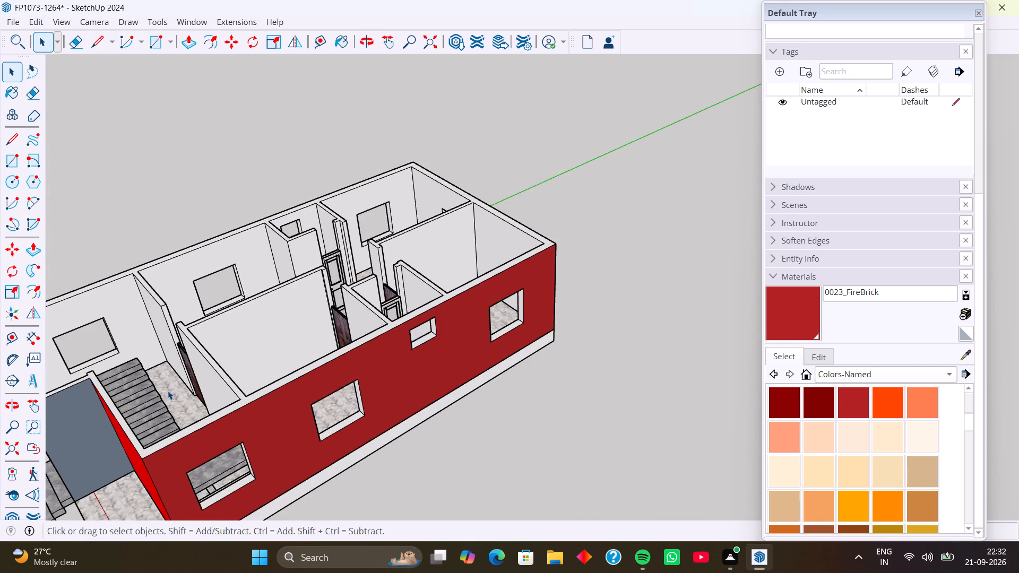
{"action": "middle_click_drag", "start_coordinate": [168, 390], "coordinate": [469, 254], "text": "shift"}
{"action": "middle_click_drag", "start_coordinate": [348, 309], "coordinate": [579, 264]}
{"action": "scroll", "coordinate": [488, 324], "scroll_direction": "up", "scroll_amount": 6}
{"action": "middle_click_drag", "start_coordinate": [453, 325], "coordinate": [447, 377]}
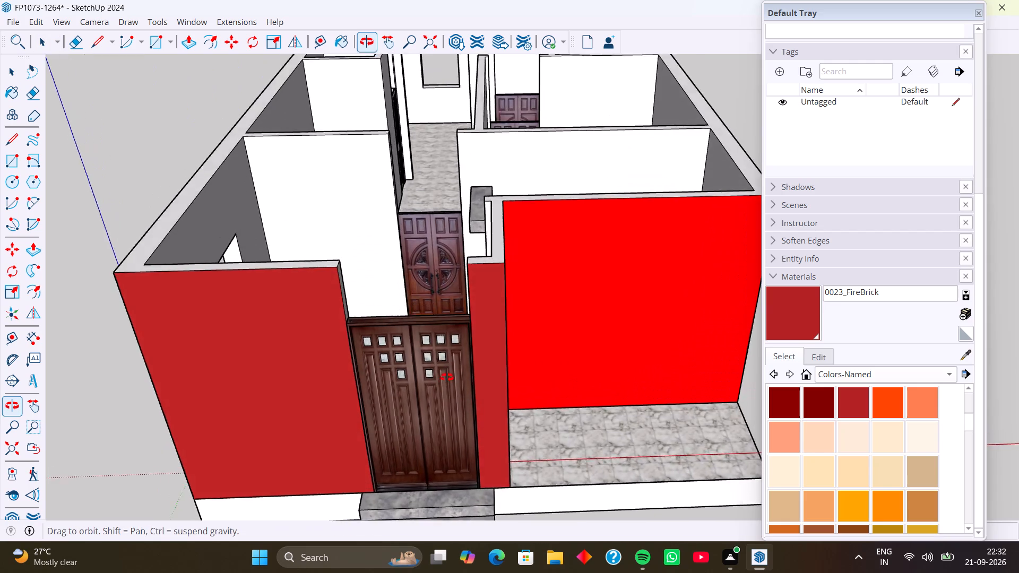
{"action": "middle_click_drag", "start_coordinate": [447, 377], "coordinate": [488, 238]}
{"action": "scroll", "coordinate": [453, 327], "scroll_direction": "down", "scroll_amount": 3}
{"action": "middle_click_drag", "start_coordinate": [452, 326], "coordinate": [420, 423]}
{"action": "middle_click_drag", "start_coordinate": [434, 344], "coordinate": [434, 267]}
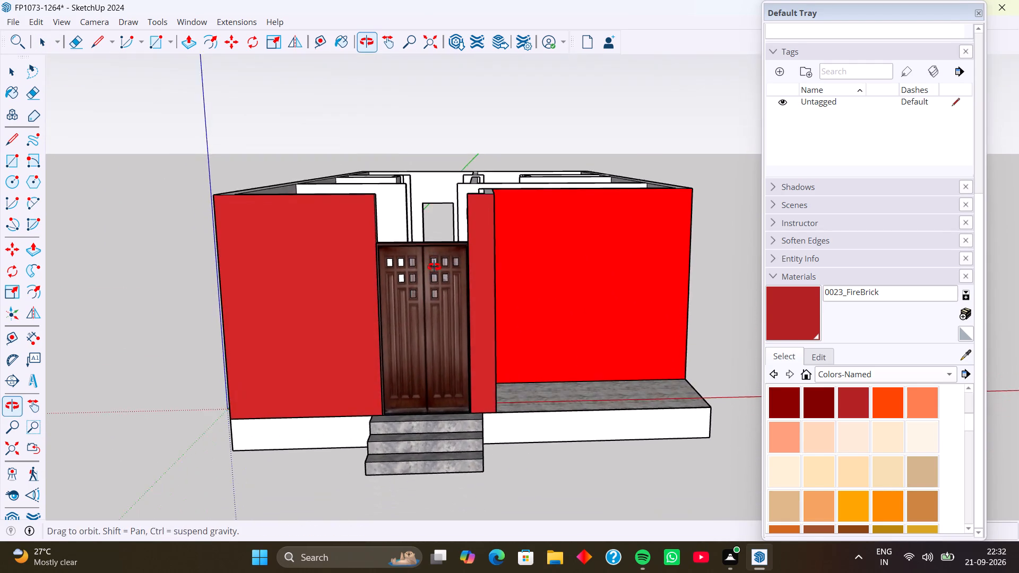
{"action": "middle_click_drag", "start_coordinate": [434, 267], "coordinate": [435, 265]}
{"action": "scroll", "coordinate": [453, 293], "scroll_direction": "down", "scroll_amount": 2}
{"action": "middle_click_drag", "start_coordinate": [452, 281], "coordinate": [314, 428]}
{"action": "middle_click_drag", "start_coordinate": [478, 336], "coordinate": [233, 350]}
{"action": "middle_click_drag", "start_coordinate": [321, 343], "coordinate": [204, 345]}
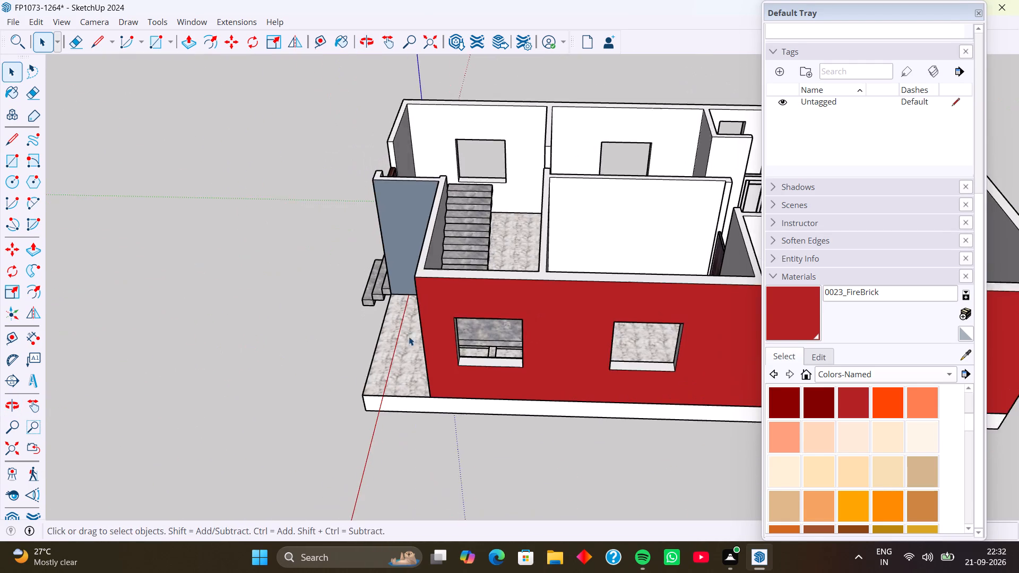
{"action": "scroll", "coordinate": [450, 327], "scroll_direction": "down", "scroll_amount": 2}
{"action": "middle_click_drag", "start_coordinate": [495, 301], "coordinate": [241, 308], "text": "shift"}
{"action": "middle_click_drag", "start_coordinate": [377, 314], "coordinate": [360, 428]}
{"action": "middle_click_drag", "start_coordinate": [394, 334], "coordinate": [346, 320], "text": "shift"}
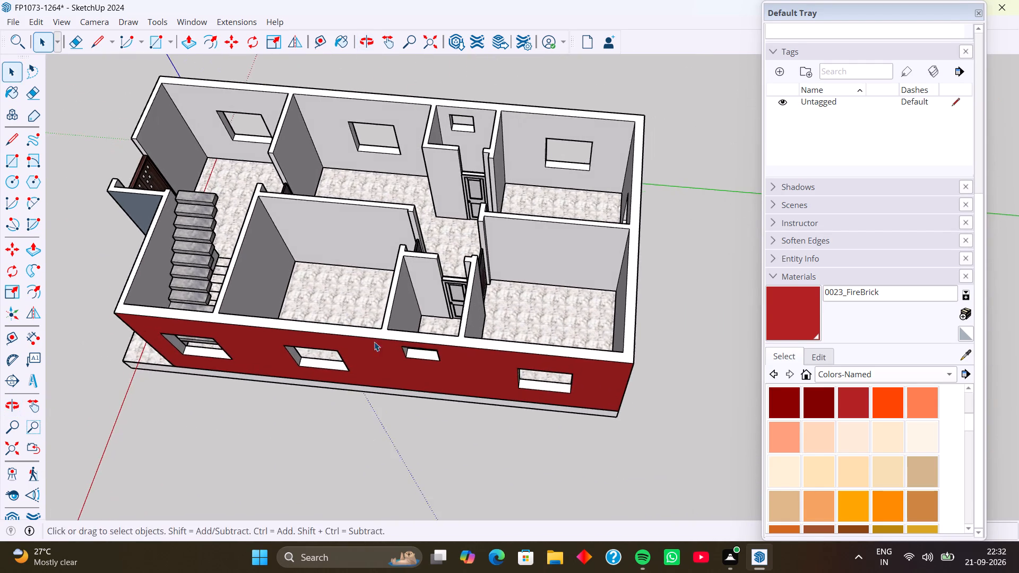
{"action": "middle_click_drag", "start_coordinate": [391, 345], "coordinate": [442, 346]}
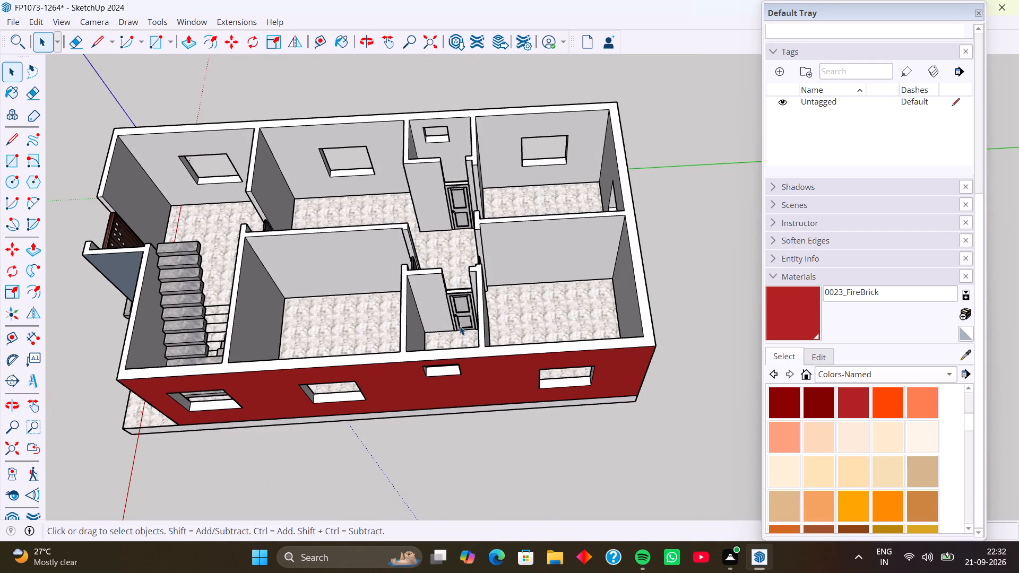
{"action": "middle_click_drag", "start_coordinate": [460, 326], "coordinate": [469, 366]}
{"action": "scroll", "coordinate": [451, 343], "scroll_direction": "up", "scroll_amount": 2}
{"action": "middle_click", "coordinate": [451, 343]}
{"action": "scroll", "coordinate": [451, 343], "scroll_direction": "up", "scroll_amount": 1}
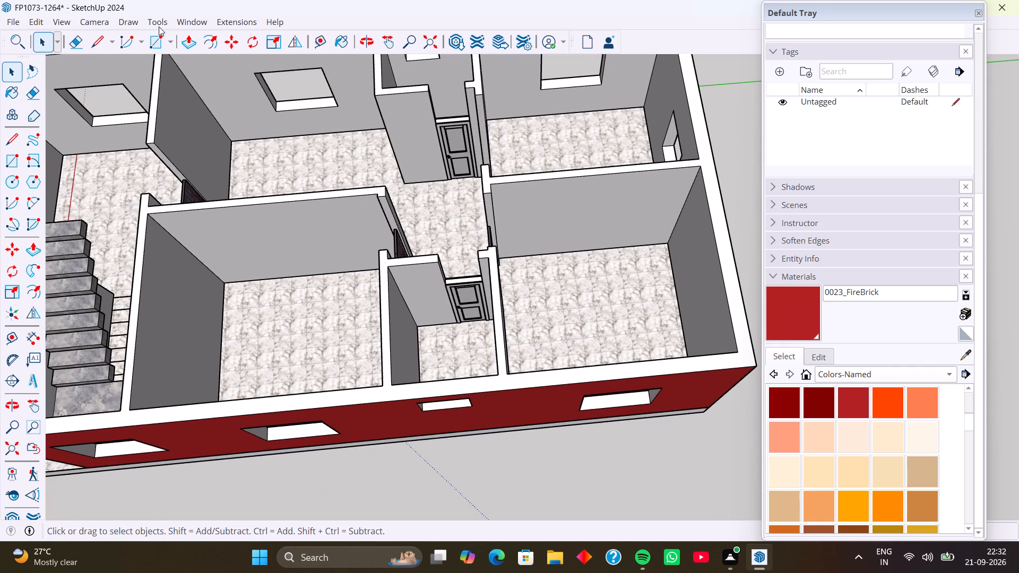
Open 3D Warehouse and replace the door search with a search for "toilet".
{"action": "left_click", "coordinate": [192, 19]}
{"action": "left_click", "coordinate": [220, 119]}
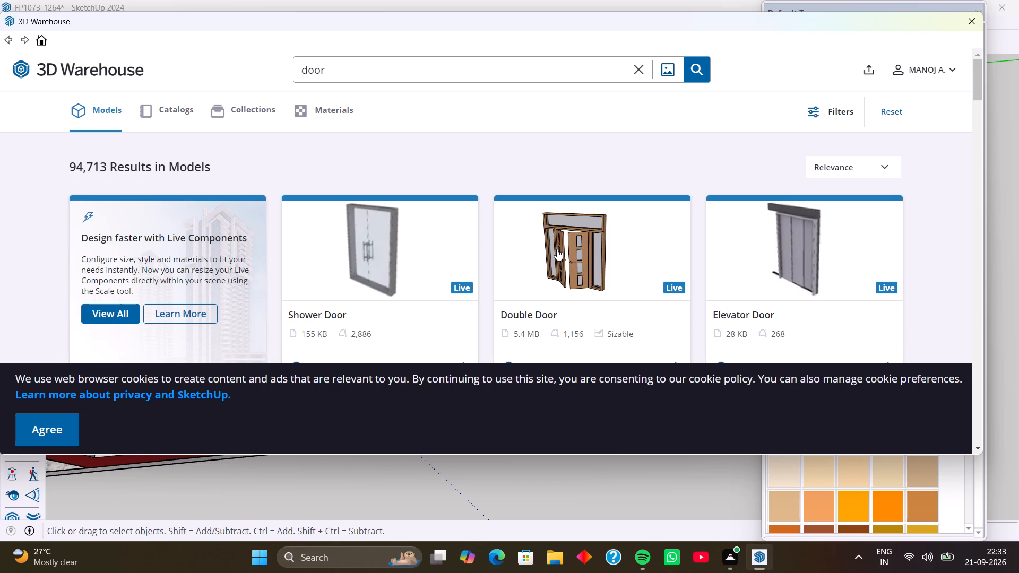
{"action": "scroll", "coordinate": [437, 285], "scroll_direction": "down", "scroll_amount": 2}
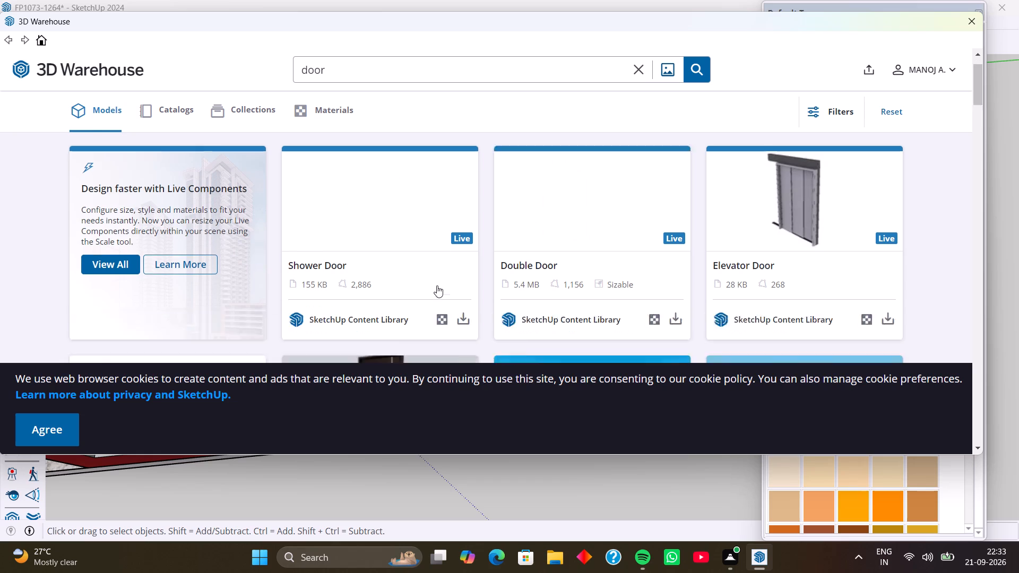
{"action": "scroll", "coordinate": [437, 285], "scroll_direction": "down", "scroll_amount": 2}
{"action": "left_click", "coordinate": [366, 72]}
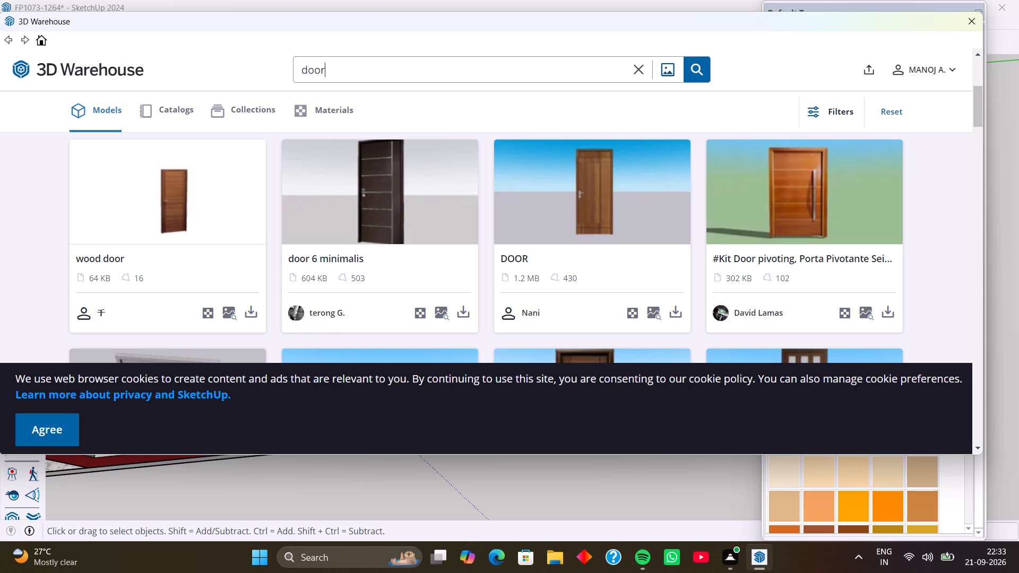
{"action": "key", "text": "BackSpace"}
{"action": "key", "text": "BackSpace"}
{"action": "key", "text": "BackSpace"}
{"action": "key", "text": "BackSpace"}
{"action": "key", "text": "BackSpace"}
{"action": "type", "text": "toilet"}
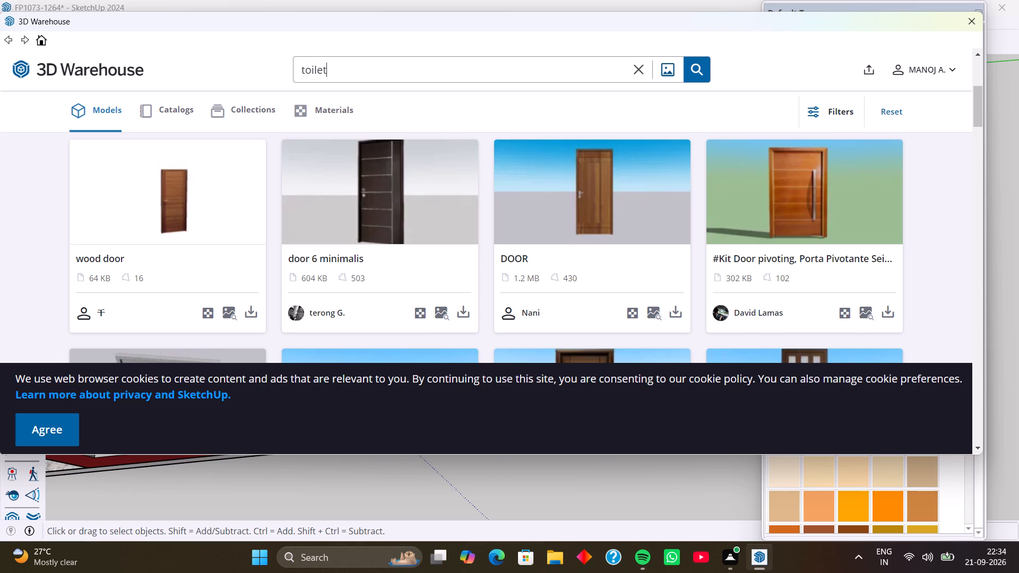
{"action": "key", "text": "Return"}
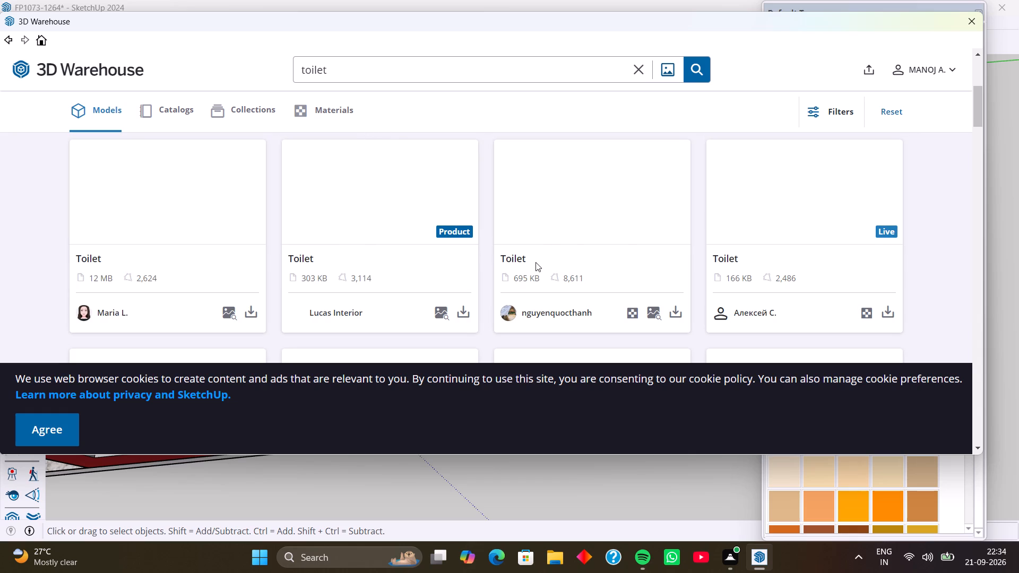
Browse the toilet search results for a model that suits the small rooms.
{"action": "scroll", "coordinate": [536, 262], "scroll_direction": "down", "scroll_amount": 5}
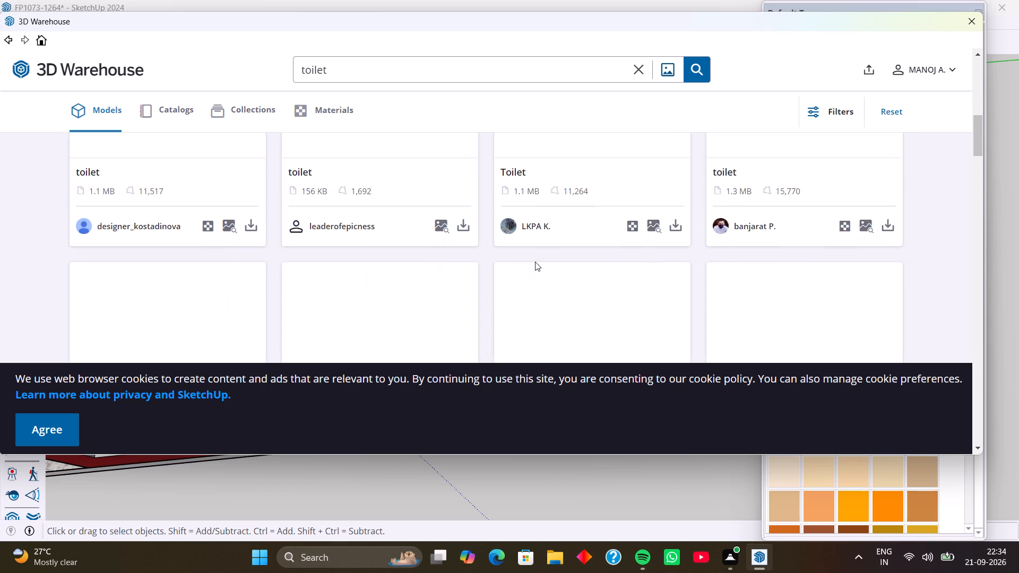
{"action": "scroll", "coordinate": [535, 262], "scroll_direction": "down", "scroll_amount": 1}
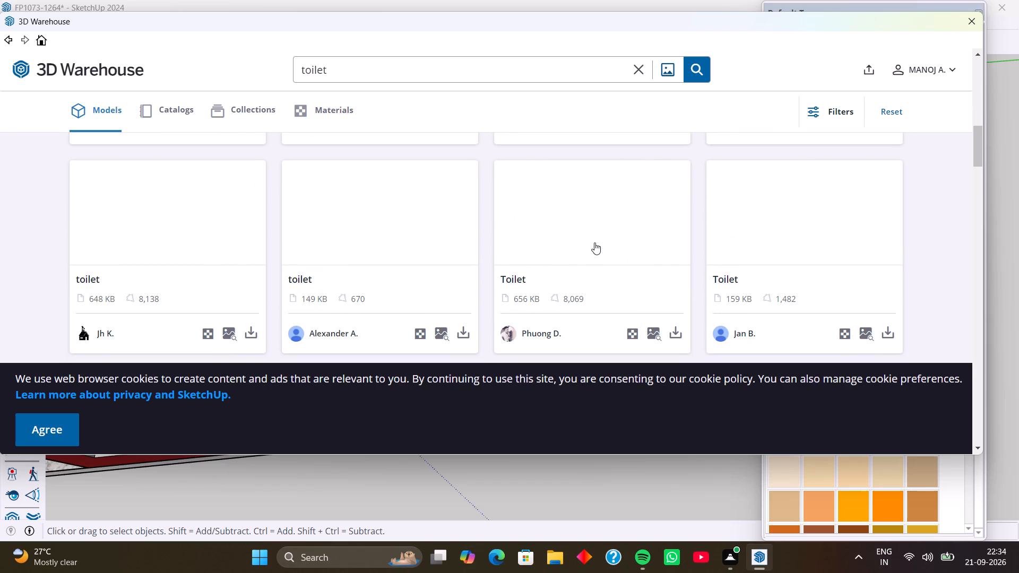
{"action": "scroll", "coordinate": [594, 242], "scroll_direction": "down", "scroll_amount": 6}
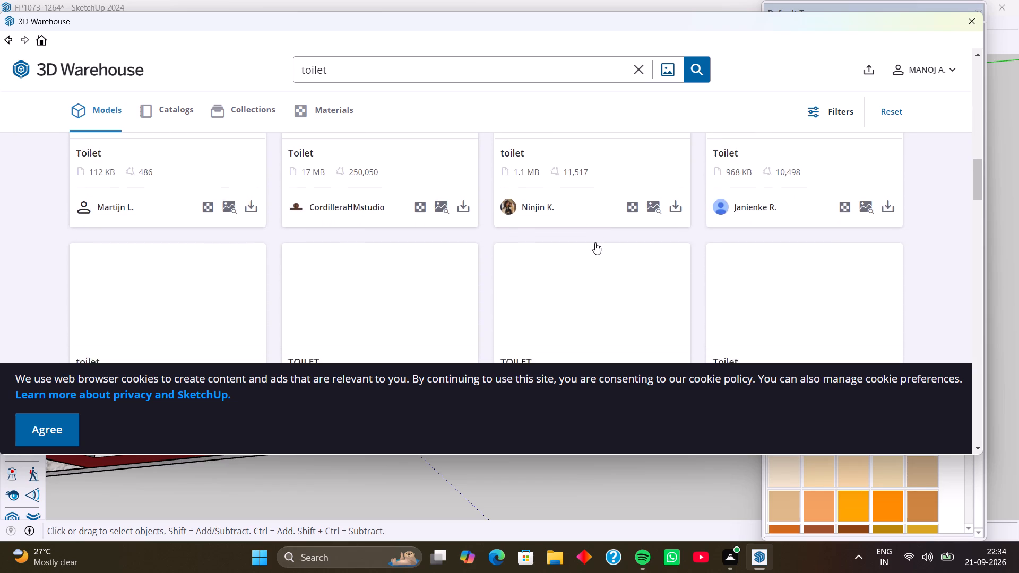
{"action": "scroll", "coordinate": [595, 242], "scroll_direction": "down", "scroll_amount": 3}
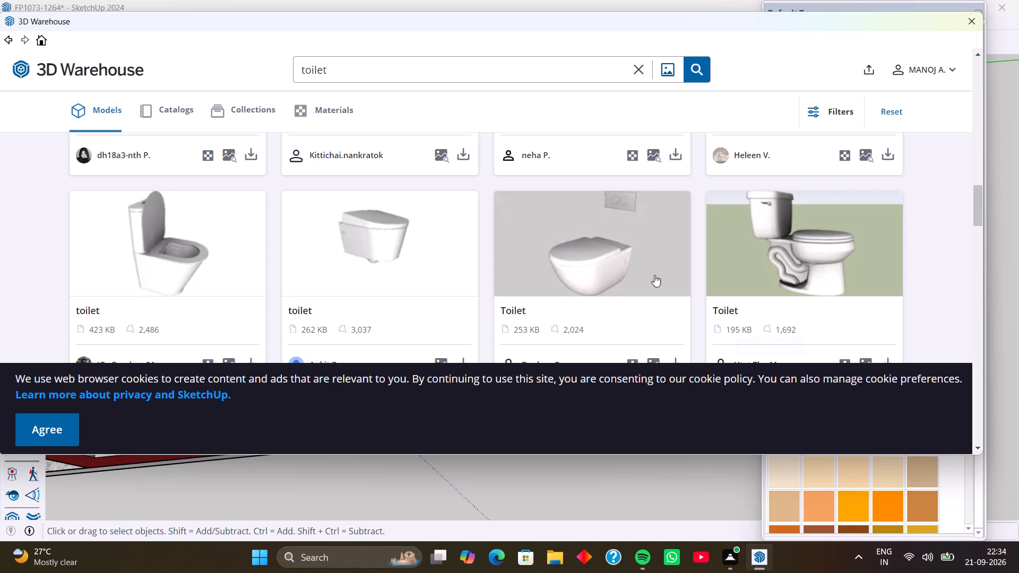
{"action": "scroll", "coordinate": [567, 256], "scroll_direction": "up", "scroll_amount": 6}
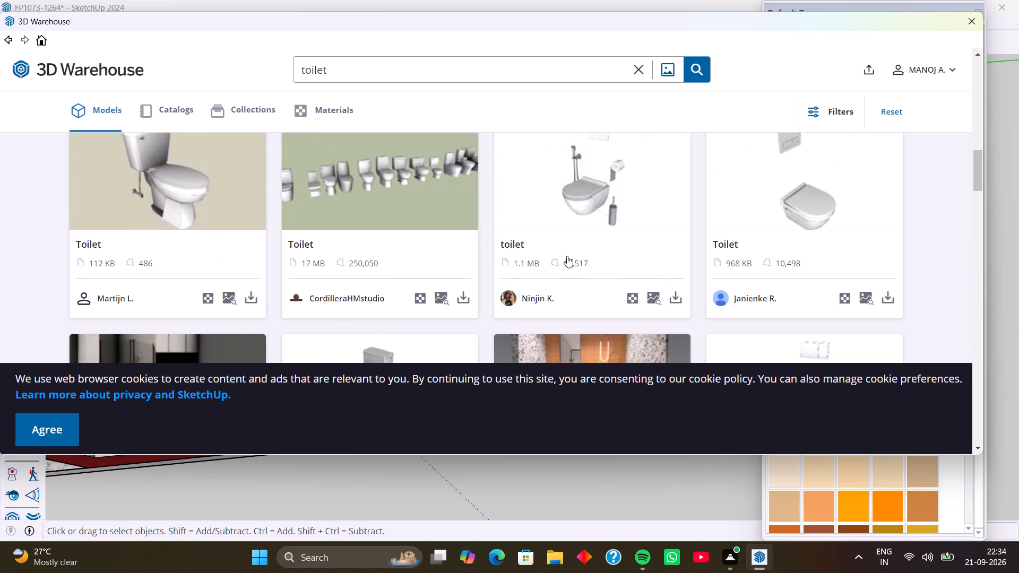
{"action": "scroll", "coordinate": [567, 256], "scroll_direction": "up", "scroll_amount": 13}
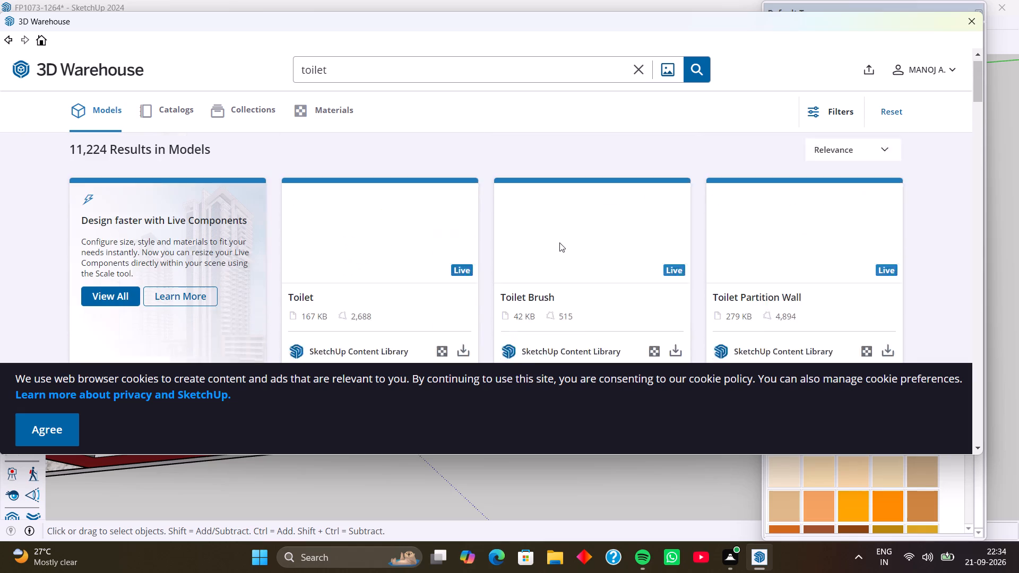
{"action": "scroll", "coordinate": [559, 242], "scroll_direction": "up", "scroll_amount": 3}
{"action": "scroll", "coordinate": [559, 241], "scroll_direction": "down", "scroll_amount": 8}
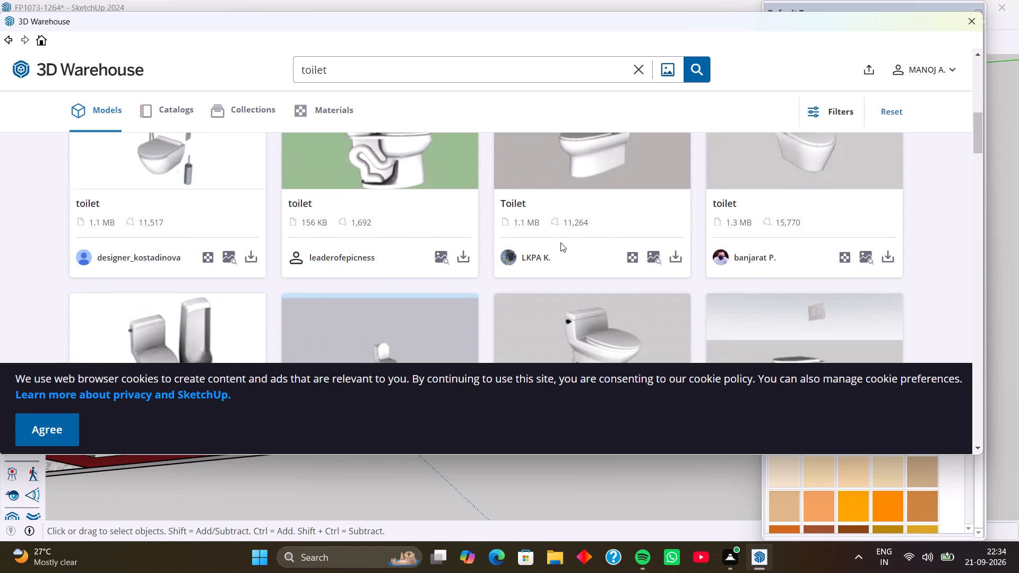
{"action": "scroll", "coordinate": [562, 244], "scroll_direction": "down", "scroll_amount": 5}
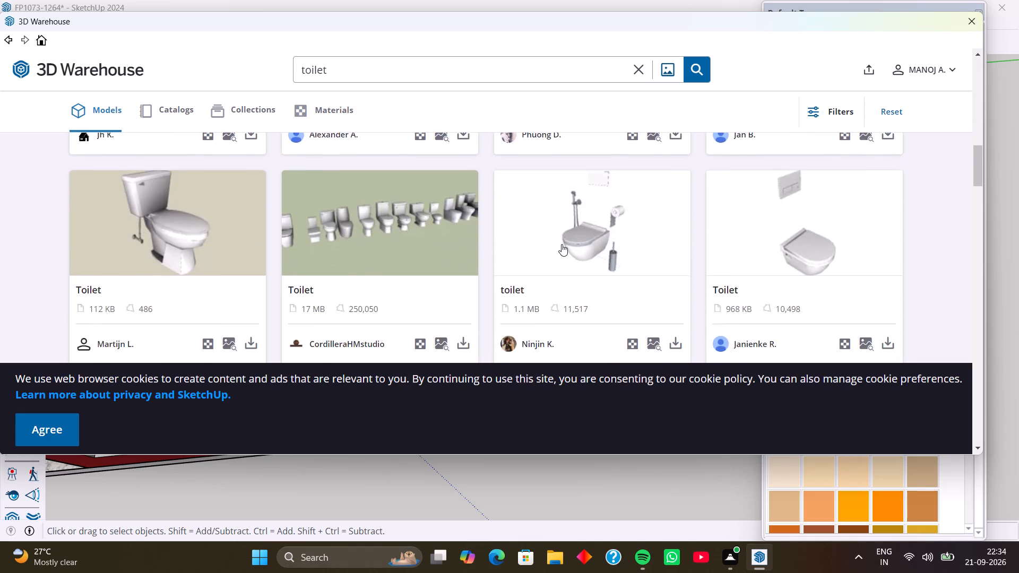
{"action": "scroll", "coordinate": [562, 244], "scroll_direction": "down", "scroll_amount": 5}
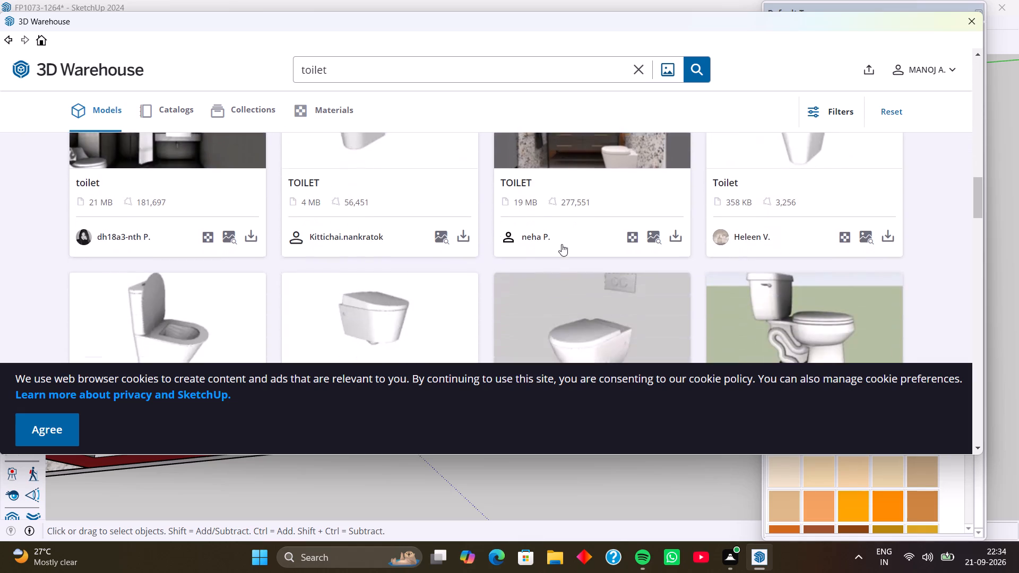
{"action": "scroll", "coordinate": [562, 244], "scroll_direction": "down", "scroll_amount": 4}
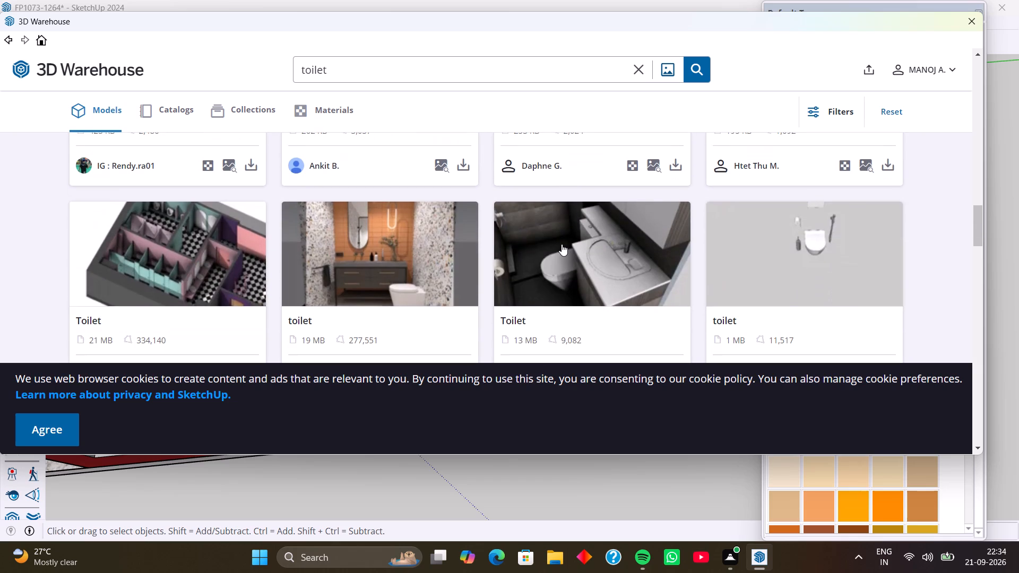
{"action": "scroll", "coordinate": [586, 251], "scroll_direction": "down", "scroll_amount": 3}
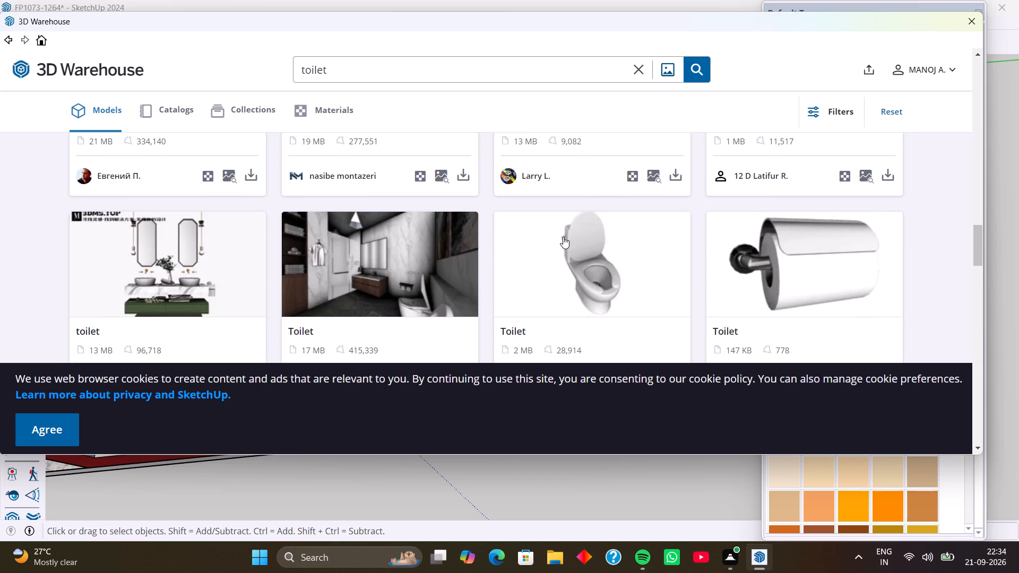
{"action": "scroll", "coordinate": [556, 227], "scroll_direction": "up", "scroll_amount": 3}
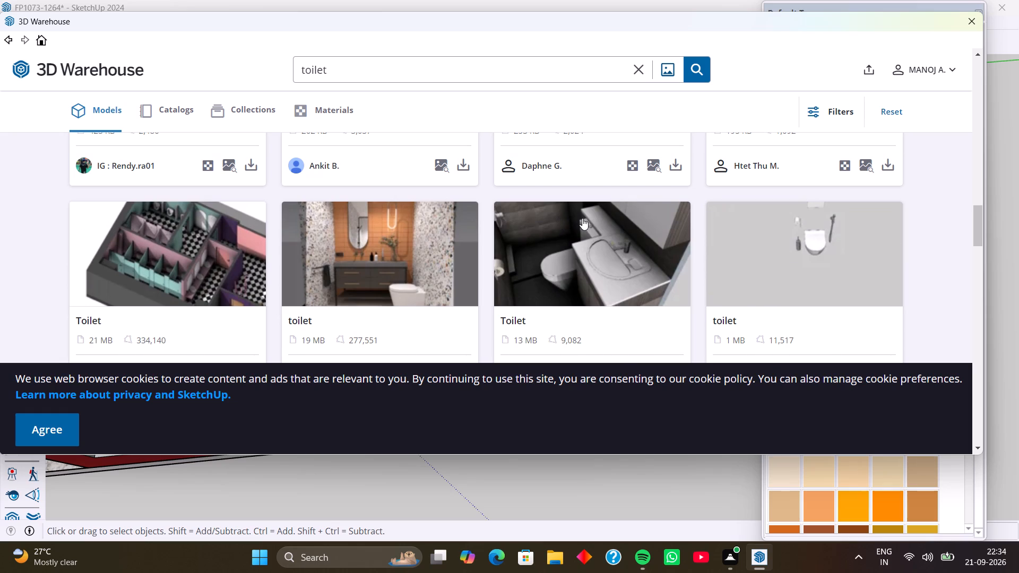
{"action": "scroll", "coordinate": [557, 241], "scroll_direction": "down", "scroll_amount": 2}
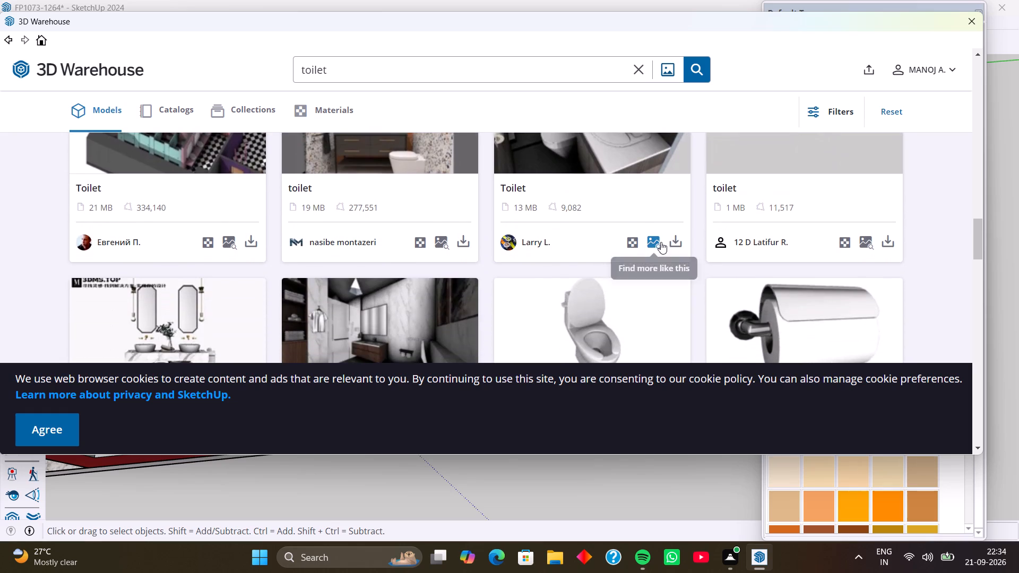
Load the 13 MB "Toilet" bathroom model with the dark interior and washbasin directly into the model, placing it outside the house's long red wall.
{"action": "left_click", "coordinate": [674, 238]}
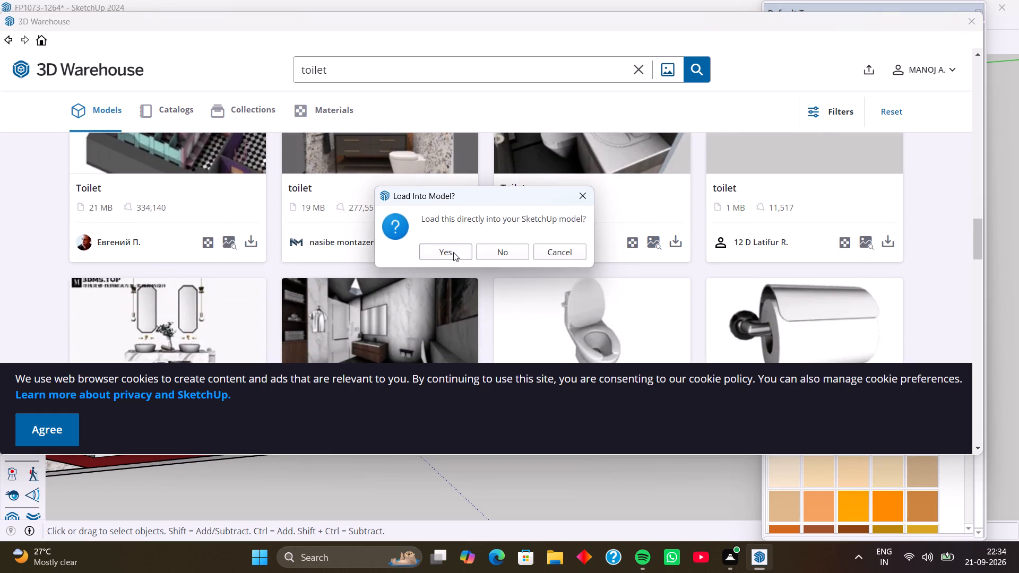
{"action": "left_click", "coordinate": [452, 251]}
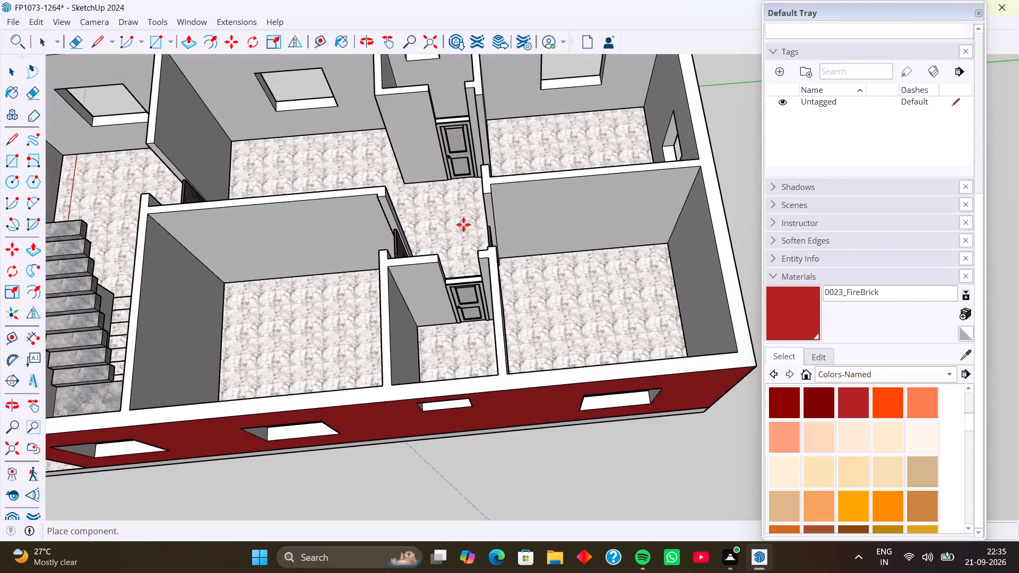
{"action": "scroll", "coordinate": [587, 250], "scroll_direction": "down", "scroll_amount": 4}
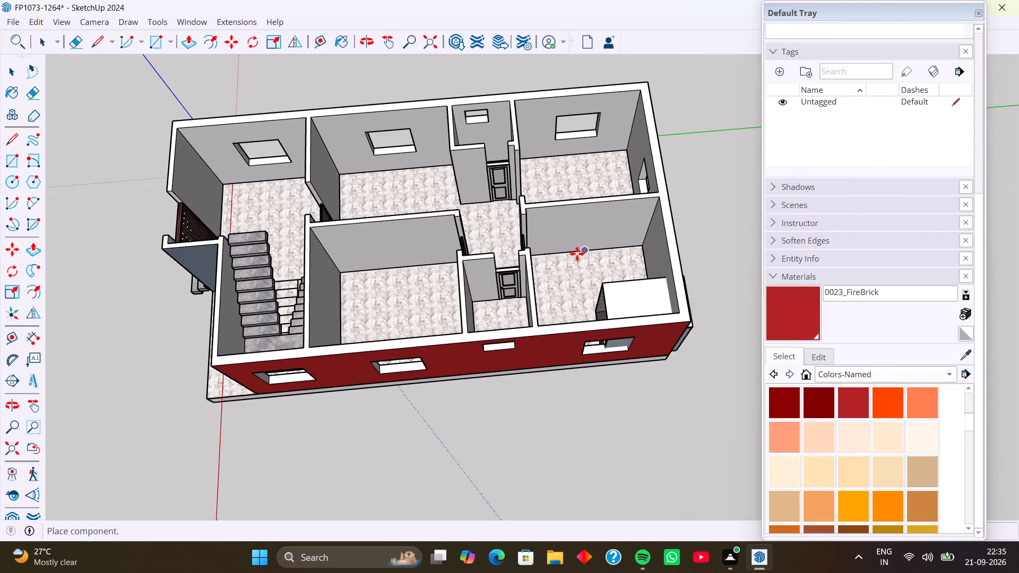
{"action": "left_click", "coordinate": [501, 355]}
{"action": "middle_click_drag", "start_coordinate": [541, 365], "coordinate": [539, 364]}
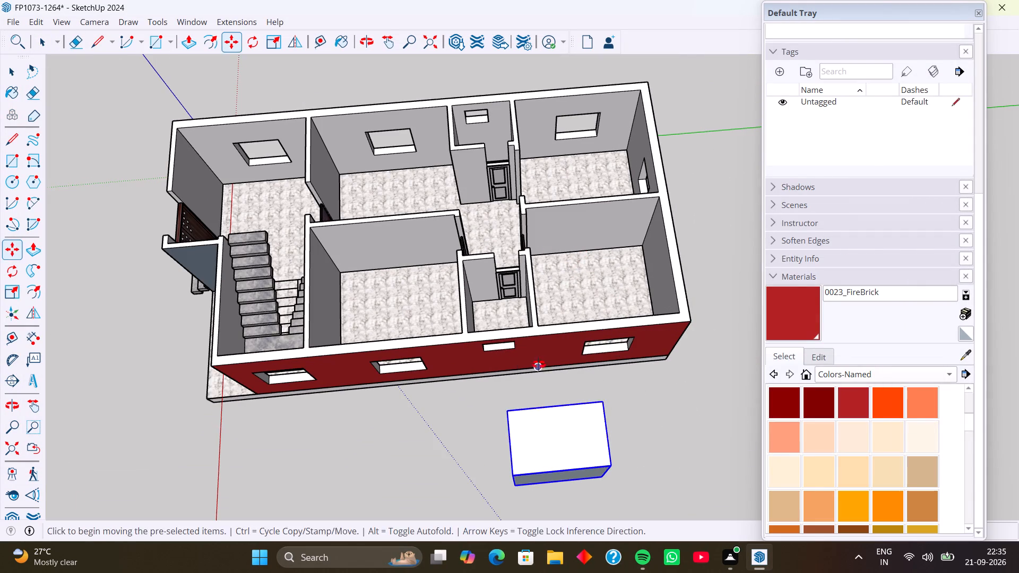
{"action": "middle_click_drag", "start_coordinate": [539, 364], "coordinate": [503, 228]}
{"action": "middle_click_drag", "start_coordinate": [590, 336], "coordinate": [418, 331]}
{"action": "middle_click_drag", "start_coordinate": [529, 363], "coordinate": [325, 351]}
{"action": "scroll", "coordinate": [319, 310], "scroll_direction": "up", "scroll_amount": 3}
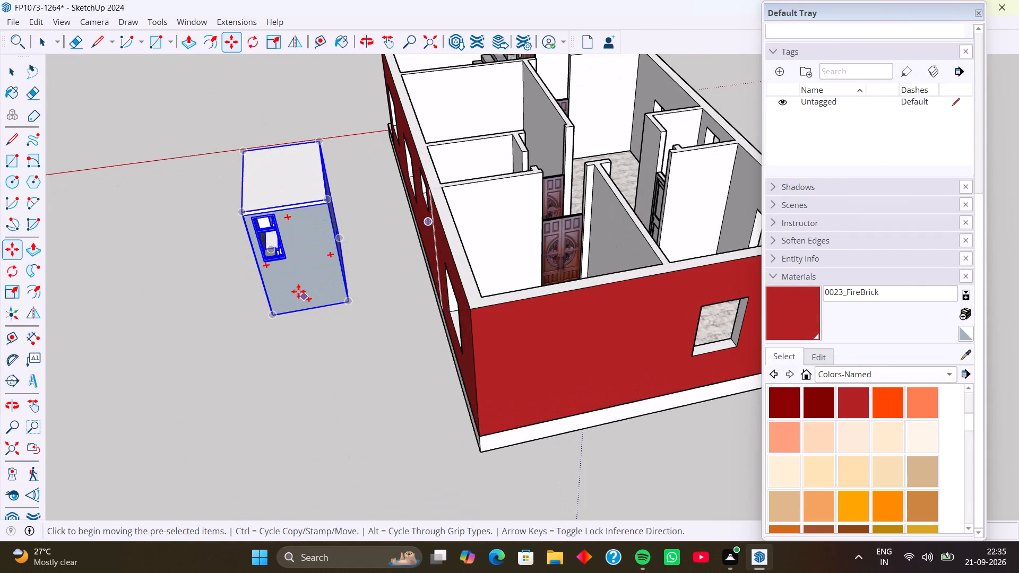
Explode the imported toilet model outside the house into its separate parts.
{"action": "right_click", "coordinate": [283, 265]}
{"action": "left_click", "coordinate": [334, 109]}
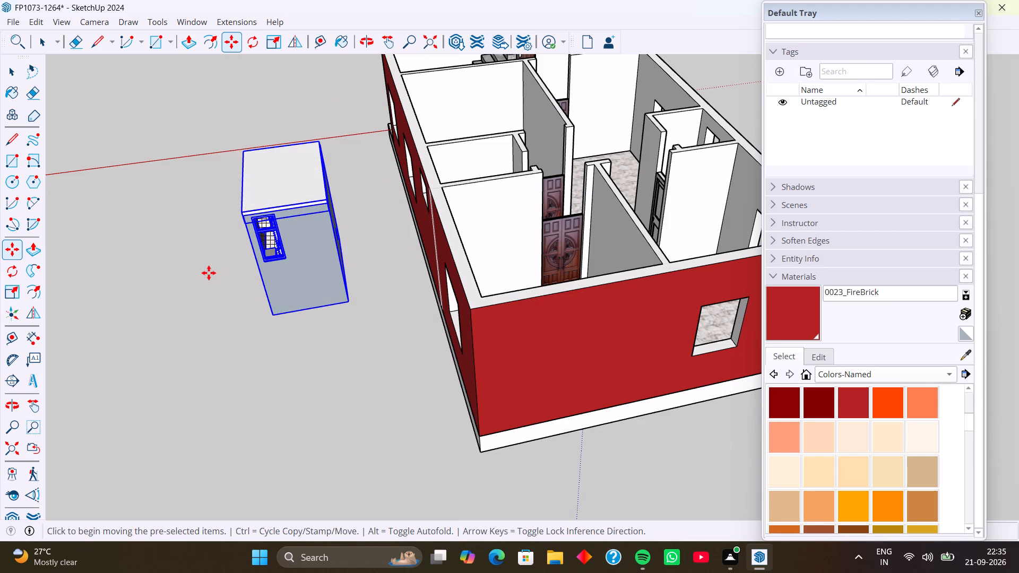
Delete the wall enclosure surrounding the imported toilet fixtures.
{"action": "key", "text": "space"}
{"action": "left_click", "coordinate": [332, 242]}
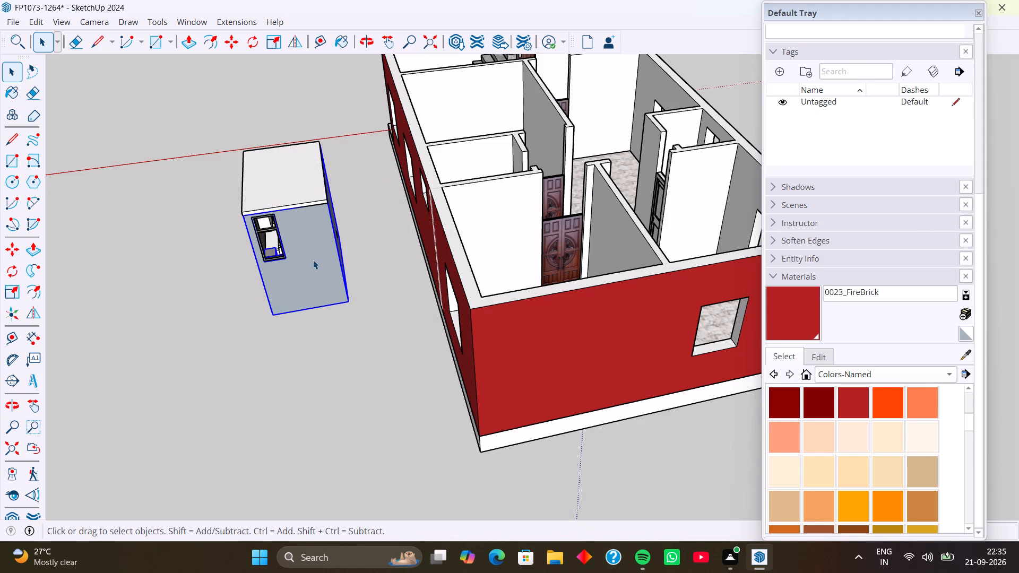
{"action": "key", "text": "Delete"}
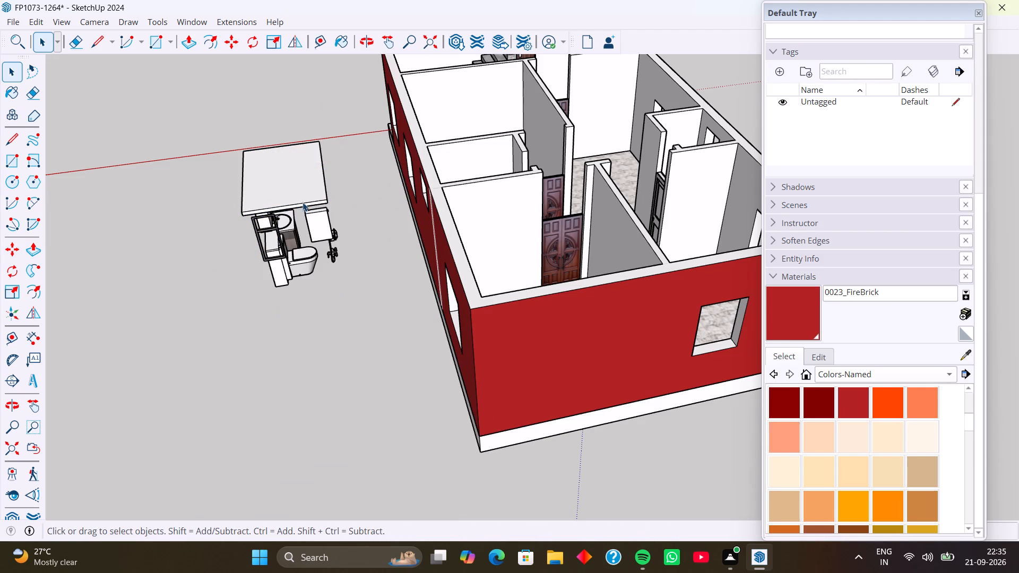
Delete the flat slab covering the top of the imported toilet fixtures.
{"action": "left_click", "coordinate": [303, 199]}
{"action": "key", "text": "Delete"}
Examine the toilet, washbasin cabinet, shower and wall-mounted fittings from several sides, next to the house's small room.
{"action": "middle_click_drag", "start_coordinate": [297, 240], "coordinate": [184, 241]}
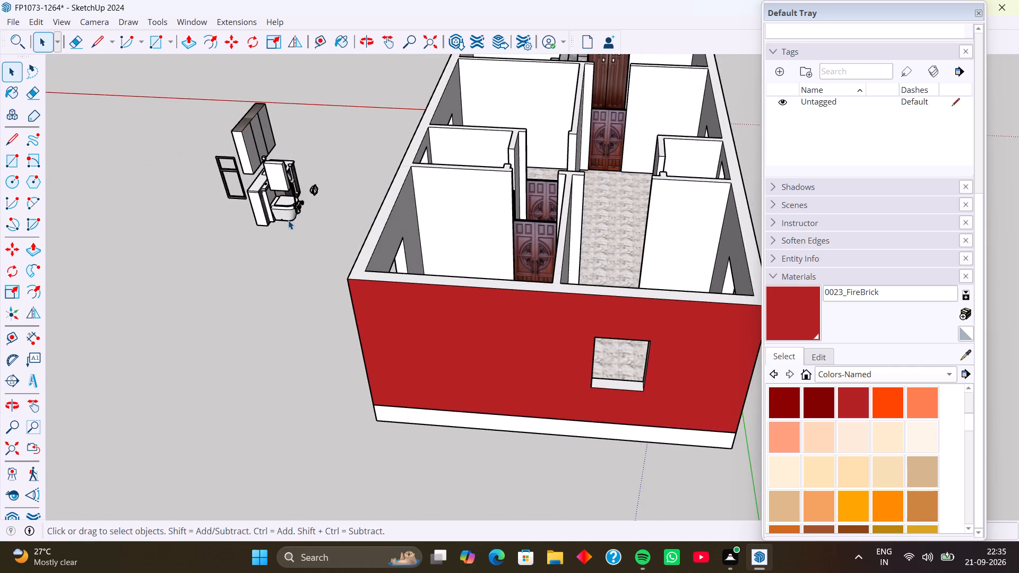
{"action": "middle_click_drag", "start_coordinate": [289, 220], "coordinate": [203, 206]}
{"action": "middle_click_drag", "start_coordinate": [319, 143], "coordinate": [188, 156]}
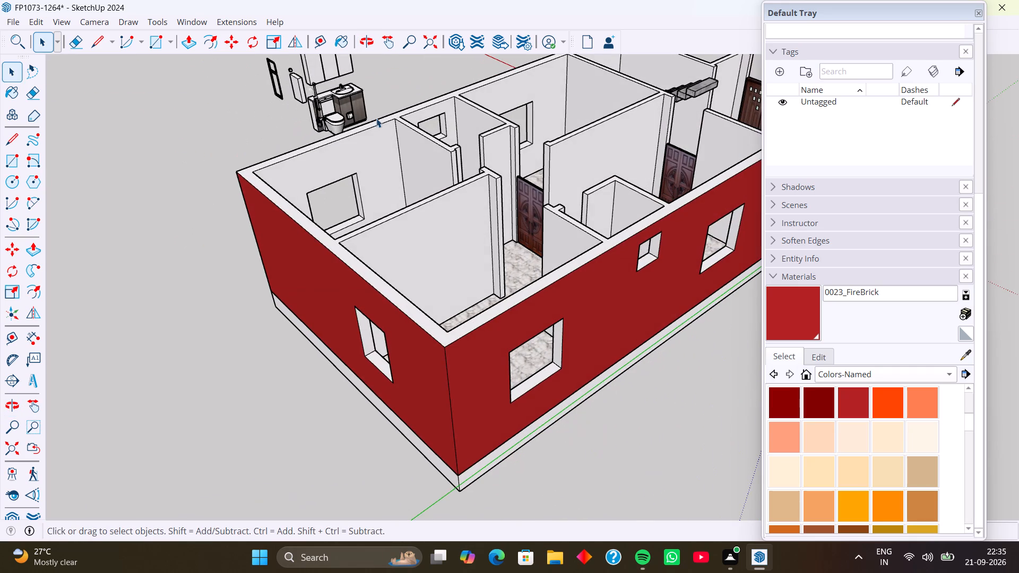
{"action": "middle_click_drag", "start_coordinate": [376, 111], "coordinate": [378, 218]}
{"action": "middle_click_drag", "start_coordinate": [330, 134], "coordinate": [352, 281]}
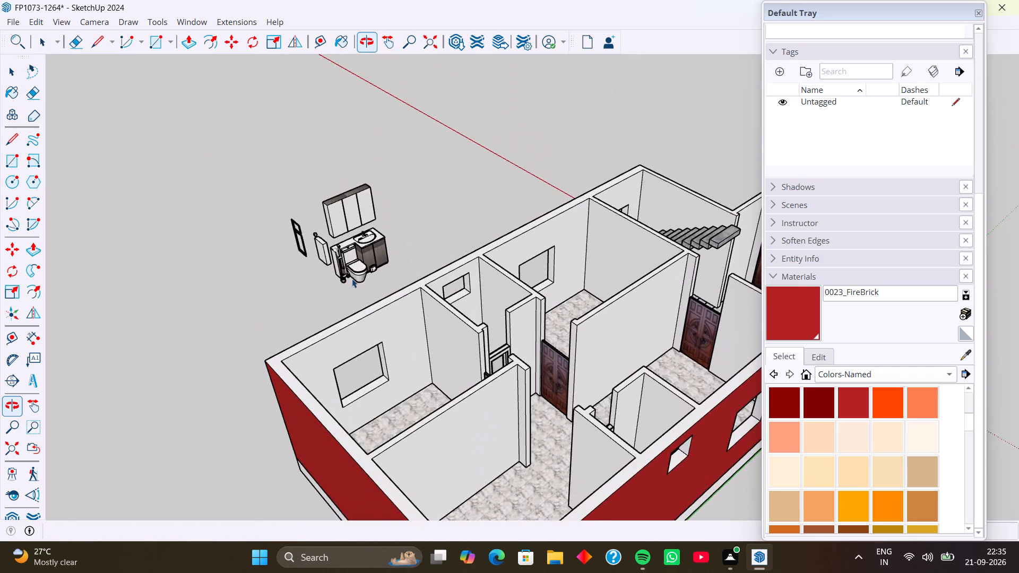
{"action": "middle_click_drag", "start_coordinate": [444, 238], "coordinate": [267, 251]}
{"action": "scroll", "coordinate": [342, 190], "scroll_direction": "up", "scroll_amount": 6}
{"action": "middle_click_drag", "start_coordinate": [433, 206], "coordinate": [339, 237]}
{"action": "middle_click_drag", "start_coordinate": [394, 252], "coordinate": [289, 288]}
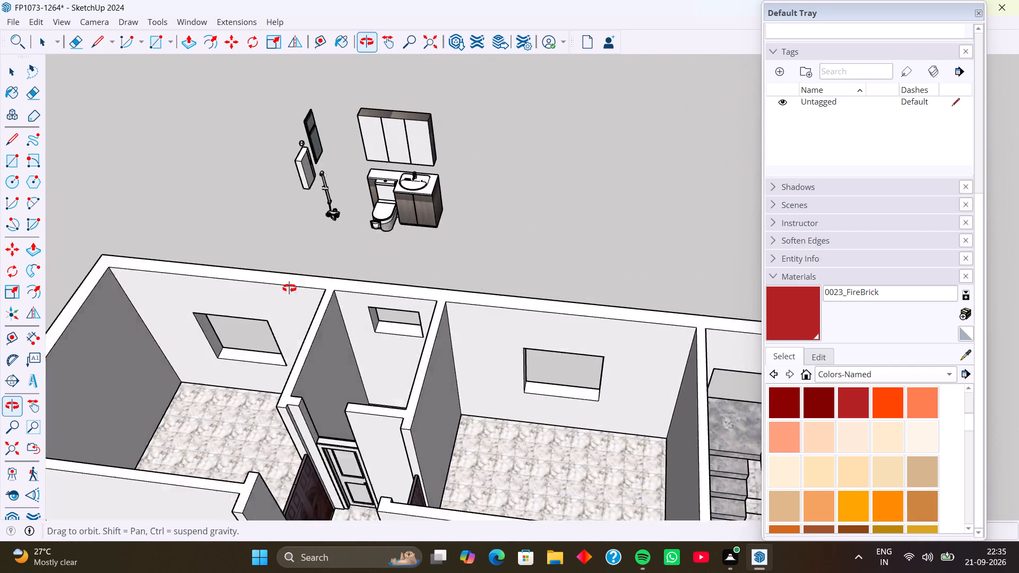
{"action": "middle_click_drag", "start_coordinate": [289, 288], "coordinate": [278, 285]}
{"action": "scroll", "coordinate": [346, 164], "scroll_direction": "up", "scroll_amount": 7}
{"action": "middle_click_drag", "start_coordinate": [382, 180], "coordinate": [315, 169]}
{"action": "scroll", "coordinate": [375, 169], "scroll_direction": "down", "scroll_amount": 4}
{"action": "middle_click_drag", "start_coordinate": [400, 166], "coordinate": [399, 191], "text": "shift"}
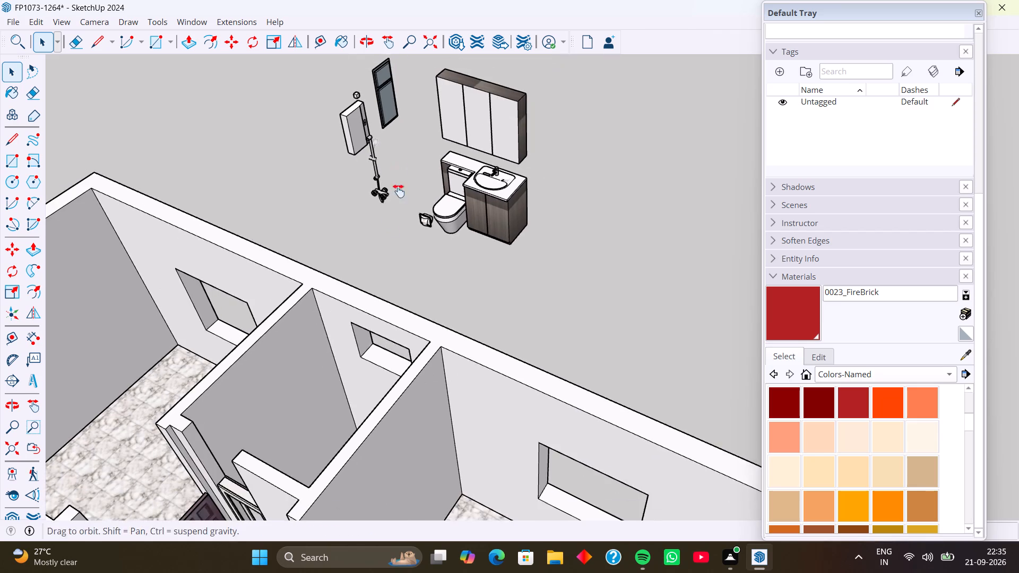
{"action": "middle_click_drag", "start_coordinate": [399, 191], "coordinate": [382, 250], "text": "shift"}
{"action": "middle_click_drag", "start_coordinate": [434, 220], "coordinate": [383, 218]}
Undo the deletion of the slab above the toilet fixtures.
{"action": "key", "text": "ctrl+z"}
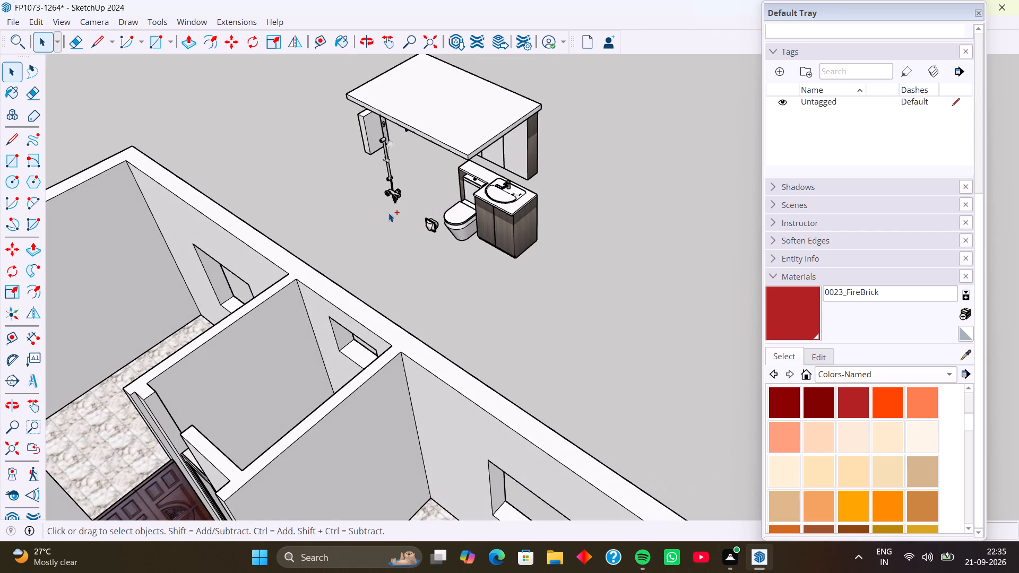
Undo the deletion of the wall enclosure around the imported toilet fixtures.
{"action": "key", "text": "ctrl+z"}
Delete the flat slab covering the top of the imported toilet enclosure.
{"action": "middle_click_drag", "start_coordinate": [434, 208], "coordinate": [322, 194]}
{"action": "middle_click_drag", "start_coordinate": [490, 206], "coordinate": [349, 184]}
{"action": "scroll", "coordinate": [468, 205], "scroll_direction": "up", "scroll_amount": 1}
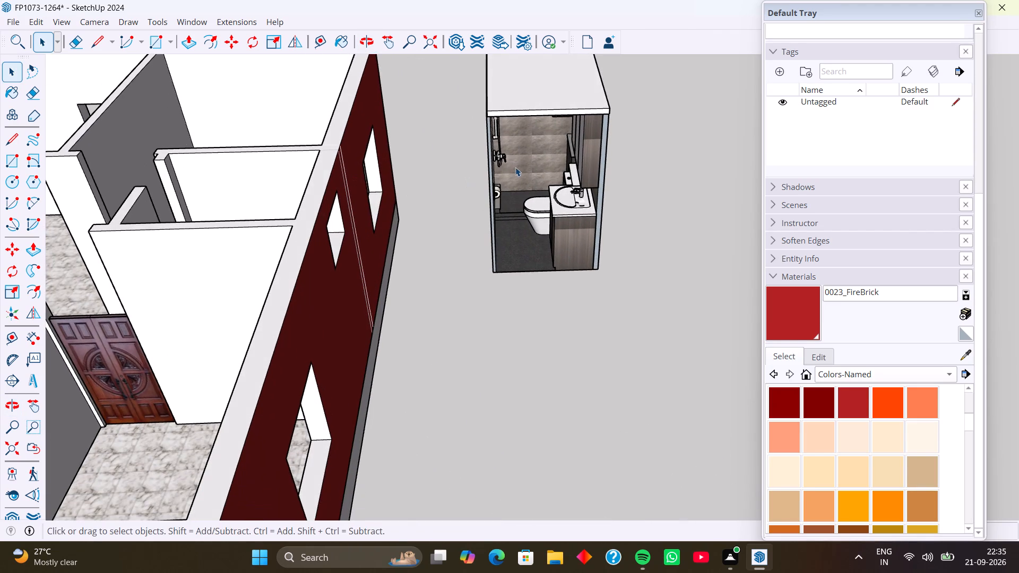
{"action": "middle_click_drag", "start_coordinate": [520, 169], "coordinate": [507, 255]}
{"action": "middle_click_drag", "start_coordinate": [501, 230], "coordinate": [462, 149]}
{"action": "scroll", "coordinate": [466, 160], "scroll_direction": "up", "scroll_amount": 1}
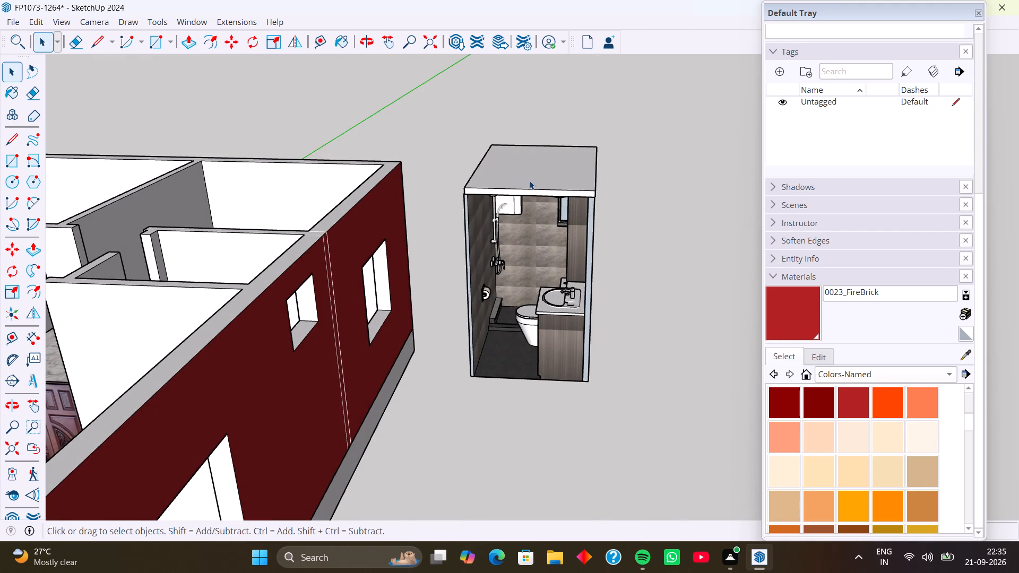
{"action": "left_click", "coordinate": [529, 180]}
{"action": "key", "text": "Delete"}
Delete the tiled wall and floor enclosure surrounding the imported toilet fixtures.
{"action": "left_click", "coordinate": [534, 229]}
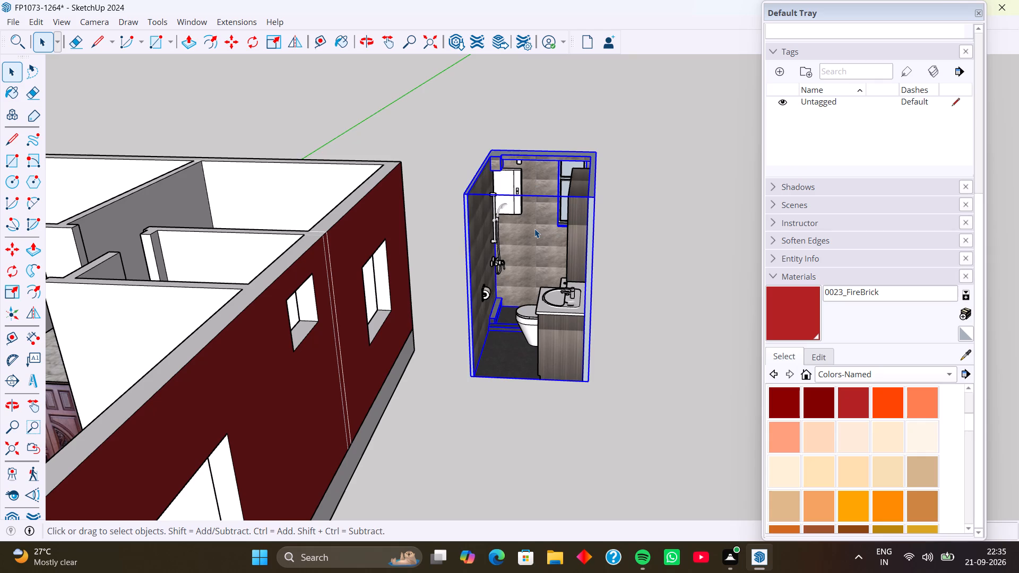
{"action": "middle_click_drag", "start_coordinate": [534, 230], "coordinate": [464, 241]}
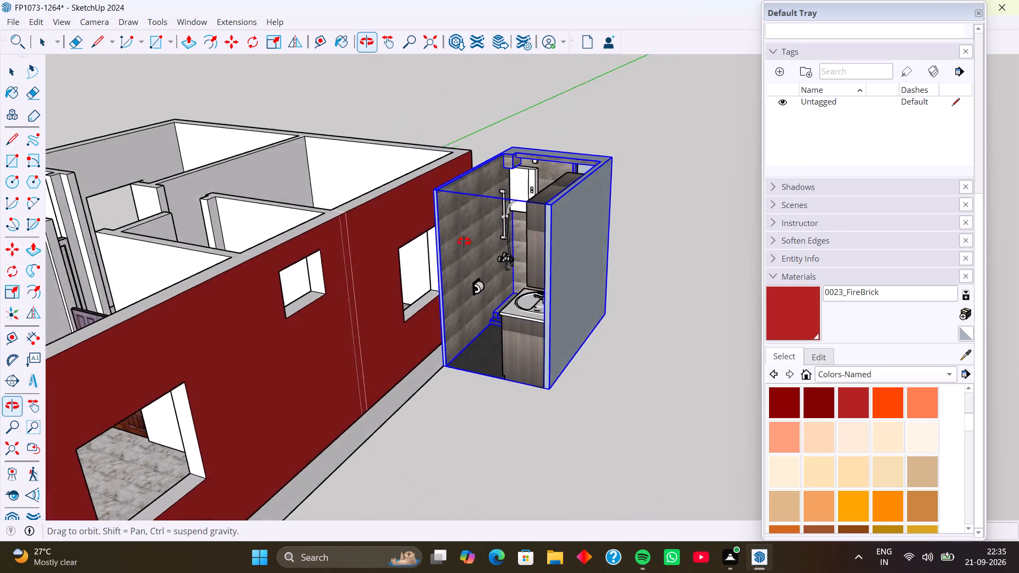
{"action": "middle_click_drag", "start_coordinate": [464, 241], "coordinate": [647, 288]}
{"action": "key", "text": "Delete"}
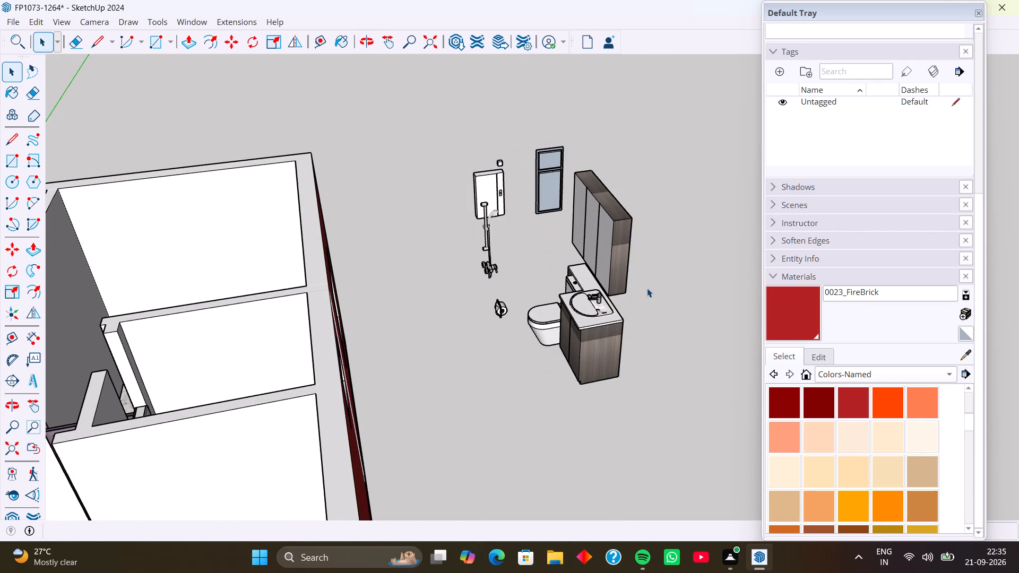
Delete the free-standing window left between the shower fittings and the wall cabinet.
{"action": "scroll", "coordinate": [604, 231], "scroll_direction": "up", "scroll_amount": 4}
{"action": "left_click", "coordinate": [547, 185]}
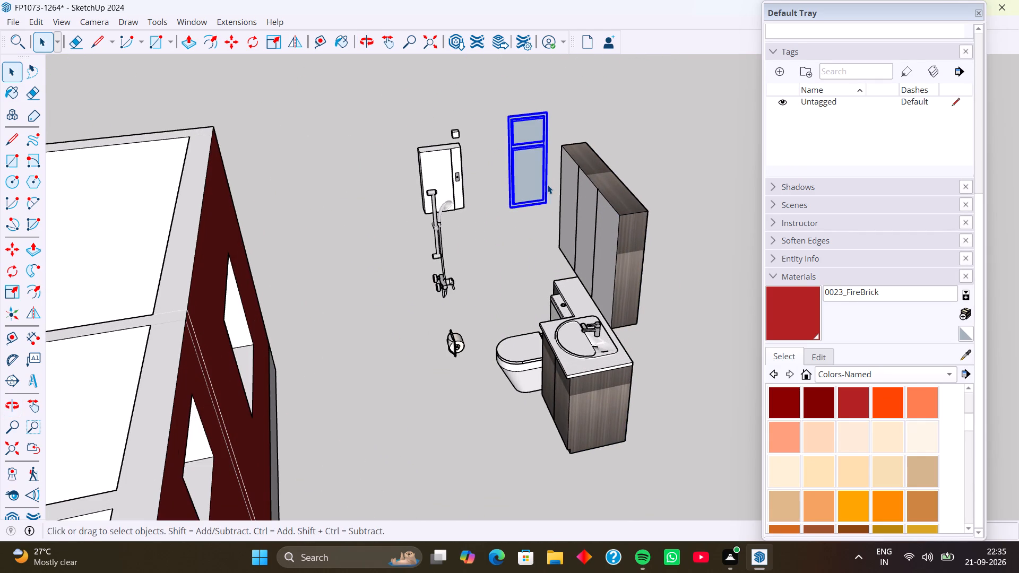
{"action": "key", "text": "Delete"}
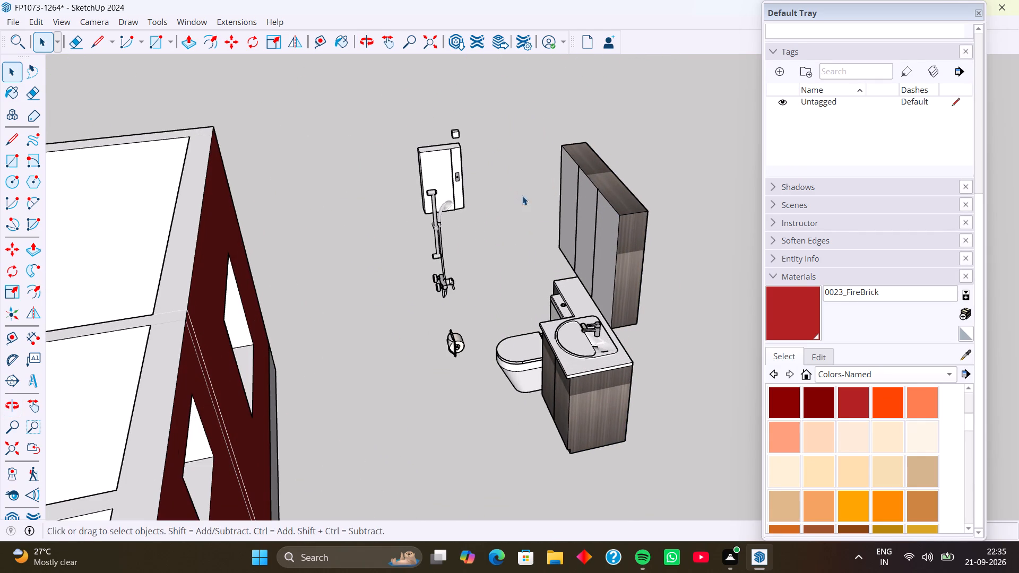
Examine the wall cabinet and remaining toilet fixtures from several sides, next to the house's small room.
{"action": "left_click", "coordinate": [618, 244]}
{"action": "middle_click_drag", "start_coordinate": [618, 244], "coordinate": [697, 243]}
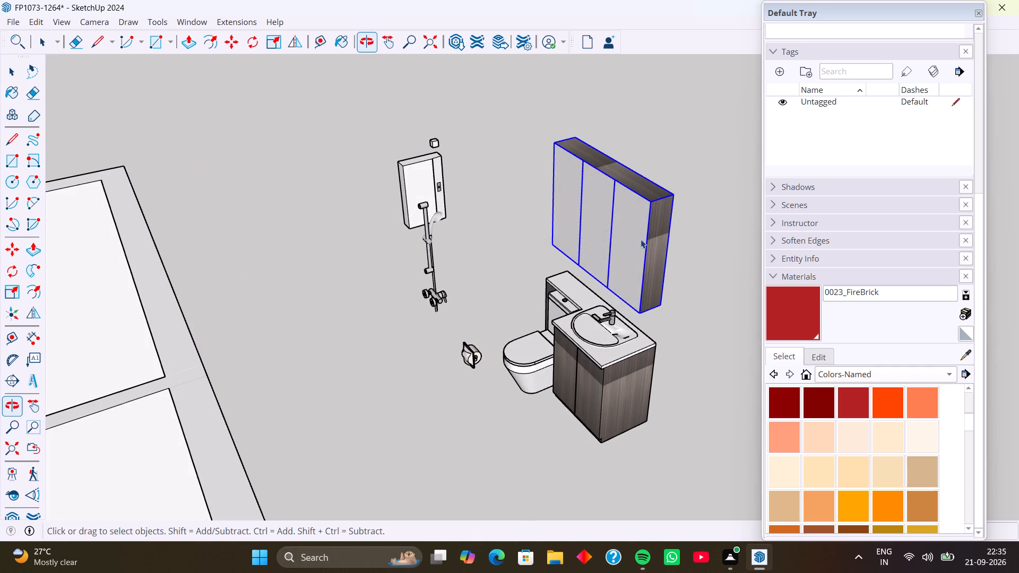
{"action": "middle_click_drag", "start_coordinate": [640, 239], "coordinate": [693, 230]}
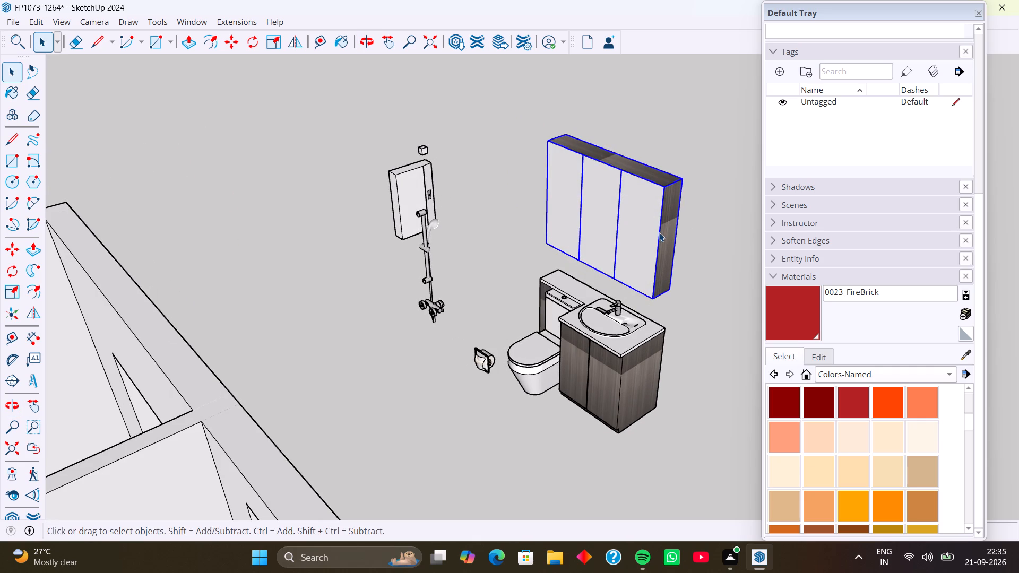
{"action": "scroll", "coordinate": [563, 188], "scroll_direction": "down", "scroll_amount": 5}
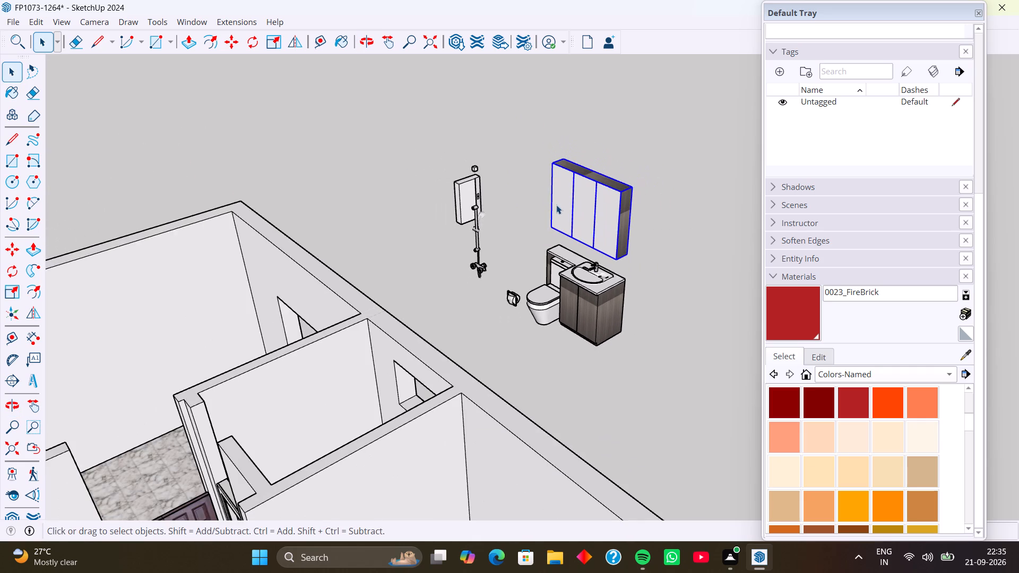
{"action": "scroll", "coordinate": [556, 206], "scroll_direction": "down", "scroll_amount": 1}
{"action": "middle_click_drag", "start_coordinate": [572, 225], "coordinate": [517, 224]}
{"action": "middle_click_drag", "start_coordinate": [547, 238], "coordinate": [504, 237]}
{"action": "middle_click_drag", "start_coordinate": [532, 245], "coordinate": [520, 245]}
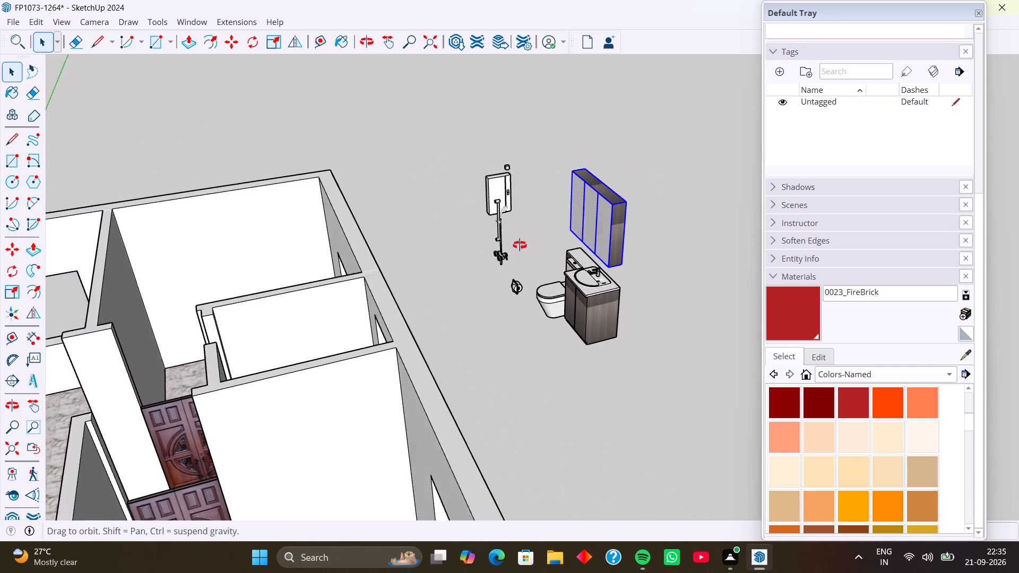
{"action": "middle_click_drag", "start_coordinate": [520, 245], "coordinate": [498, 243]}
{"action": "middle_click_drag", "start_coordinate": [534, 256], "coordinate": [477, 249]}
{"action": "middle_click_drag", "start_coordinate": [532, 256], "coordinate": [502, 250]}
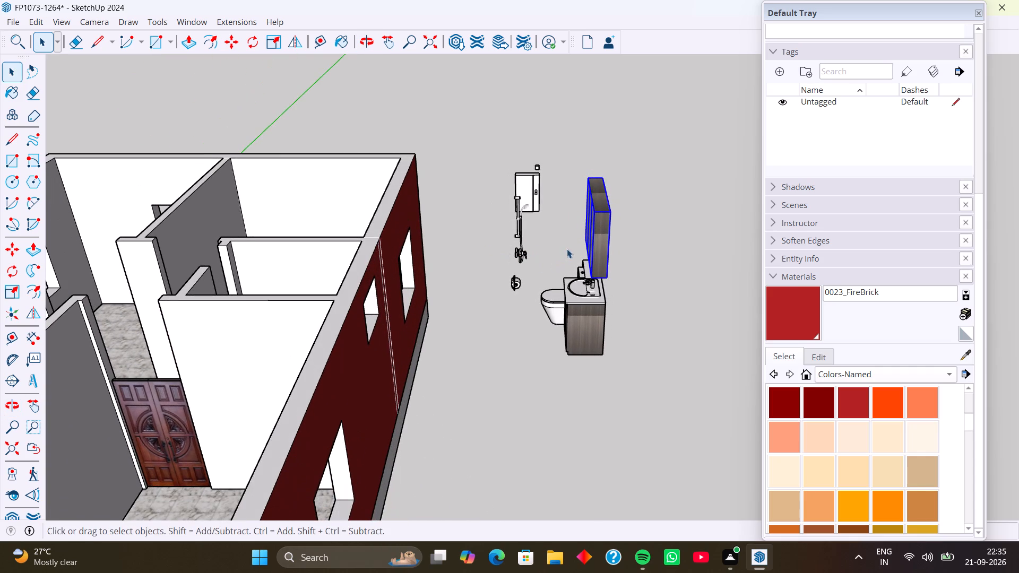
{"action": "middle_click_drag", "start_coordinate": [559, 254], "coordinate": [658, 271]}
{"action": "scroll", "coordinate": [592, 257], "scroll_direction": "up", "scroll_amount": 3}
Group the washbasin, vanity, wall cabinet, toilet, paper holder, shower, wall-mounted box and small cube together.
{"action": "left_click", "coordinate": [594, 278]}
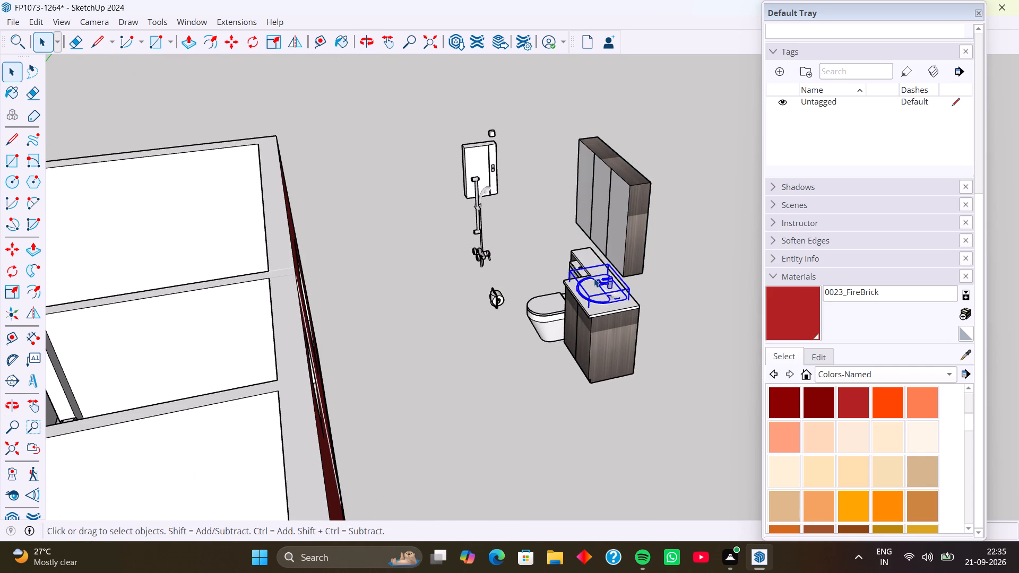
{"action": "middle_click_drag", "start_coordinate": [586, 291], "coordinate": [649, 312]}
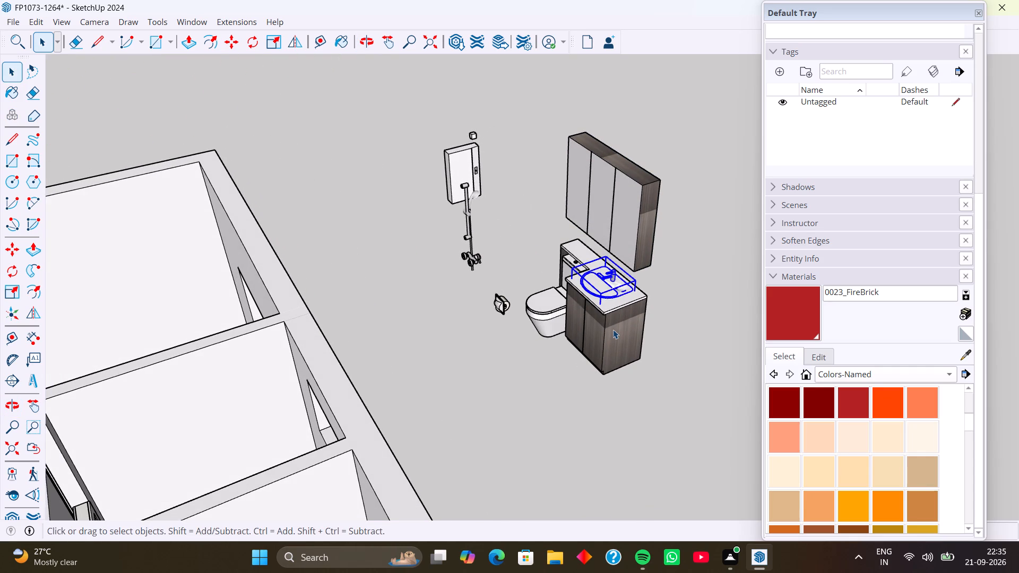
{"action": "left_click", "coordinate": [613, 329], "text": "shift"}
{"action": "left_click", "coordinate": [624, 223], "text": "shift"}
{"action": "middle_click_drag", "start_coordinate": [577, 262], "coordinate": [673, 289], "text": "shift"}
{"action": "scroll", "coordinate": [578, 263], "scroll_direction": "up", "scroll_amount": 1, "text": "shift"}
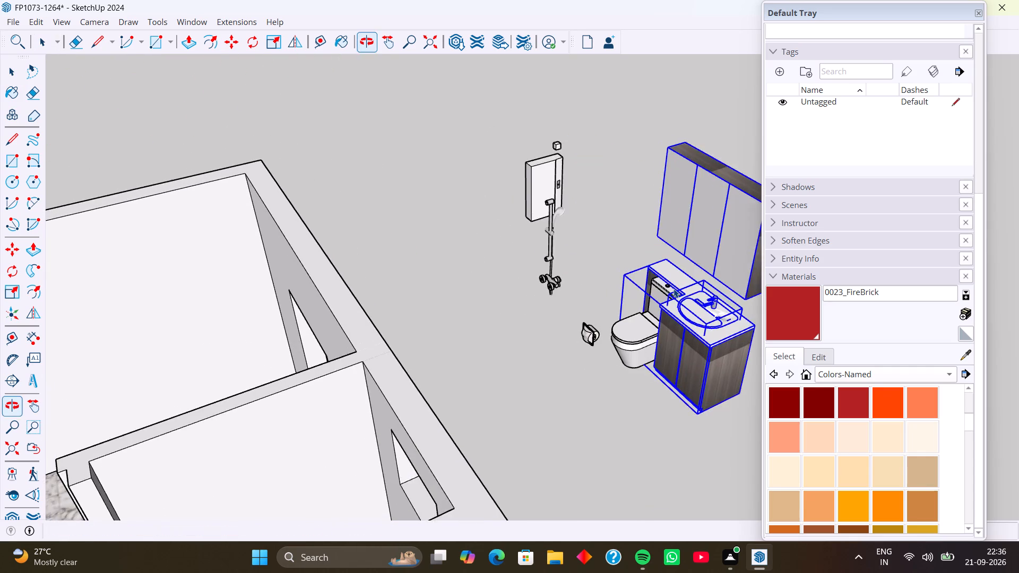
{"action": "middle_click_drag", "start_coordinate": [673, 289], "coordinate": [671, 288], "text": "shift"}
{"action": "middle_click_drag", "start_coordinate": [638, 316], "coordinate": [744, 340]}
{"action": "middle_click_drag", "start_coordinate": [676, 279], "coordinate": [574, 264]}
{"action": "scroll", "coordinate": [676, 279], "scroll_direction": "up", "scroll_amount": 1, "text": "shift"}
{"action": "middle_click_drag", "start_coordinate": [562, 293], "coordinate": [637, 310]}
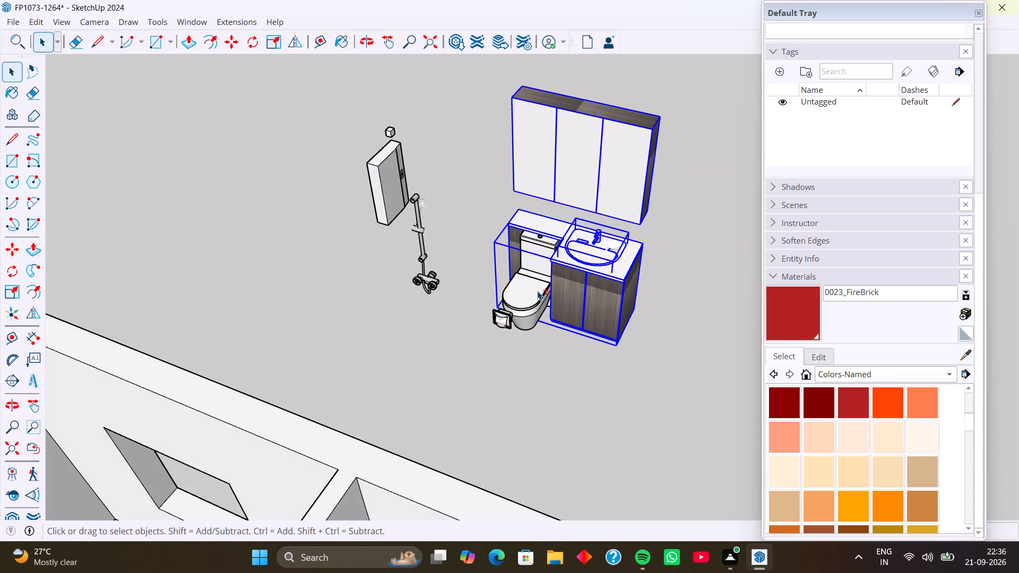
{"action": "left_click", "coordinate": [537, 291], "text": "shift"}
{"action": "left_click", "coordinate": [500, 325], "text": "shift"}
{"action": "left_click", "coordinate": [424, 287], "text": "shift"}
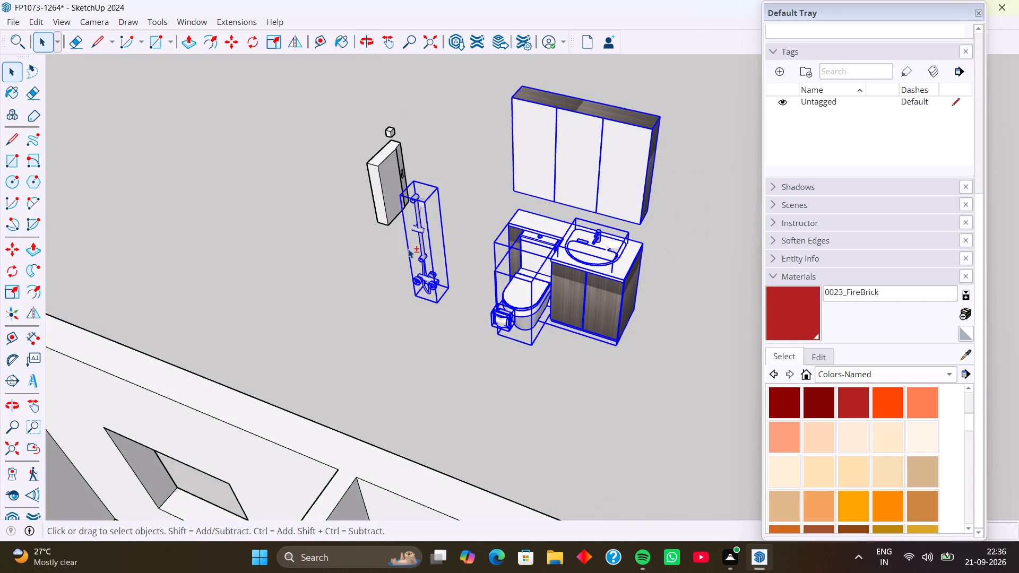
{"action": "left_click", "coordinate": [383, 209], "text": "shift"}
{"action": "left_click", "coordinate": [391, 132], "text": "shift"}
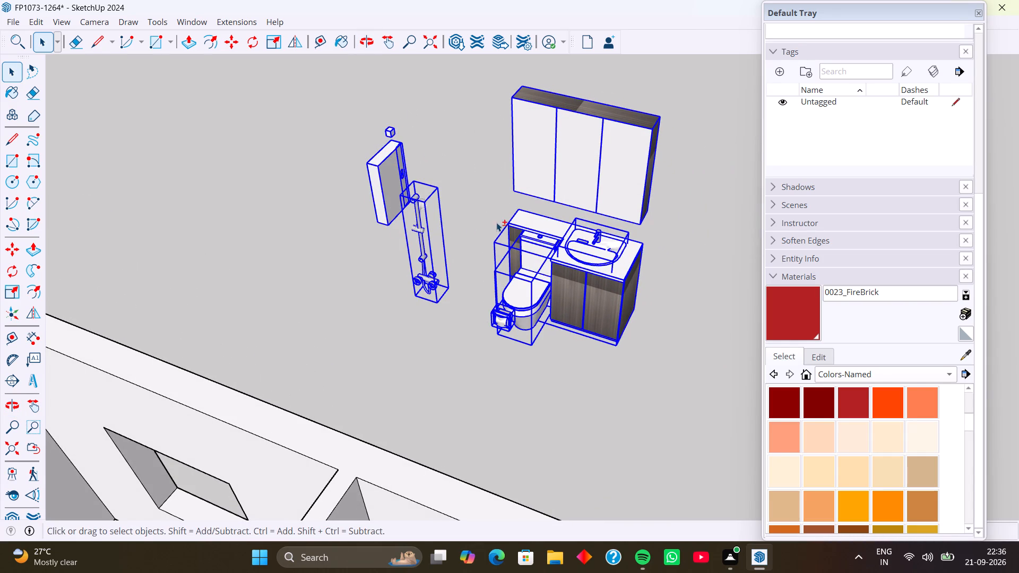
{"action": "middle_click_drag", "start_coordinate": [496, 222], "coordinate": [370, 213], "text": "shift"}
{"action": "right_click", "coordinate": [461, 231]}
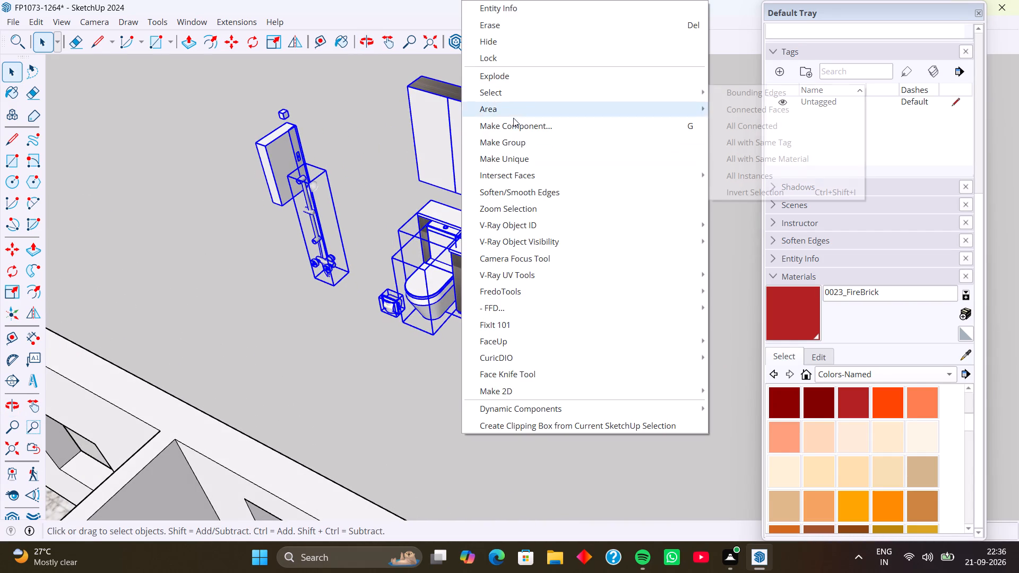
{"action": "left_click", "coordinate": [519, 138]}
Rotate the toilet fixture group 90 degrees in the horizontal plane about its bottom corner.
{"action": "middle_click_drag", "start_coordinate": [527, 199], "coordinate": [340, 205]}
{"action": "middle_click_drag", "start_coordinate": [493, 229], "coordinate": [408, 212]}
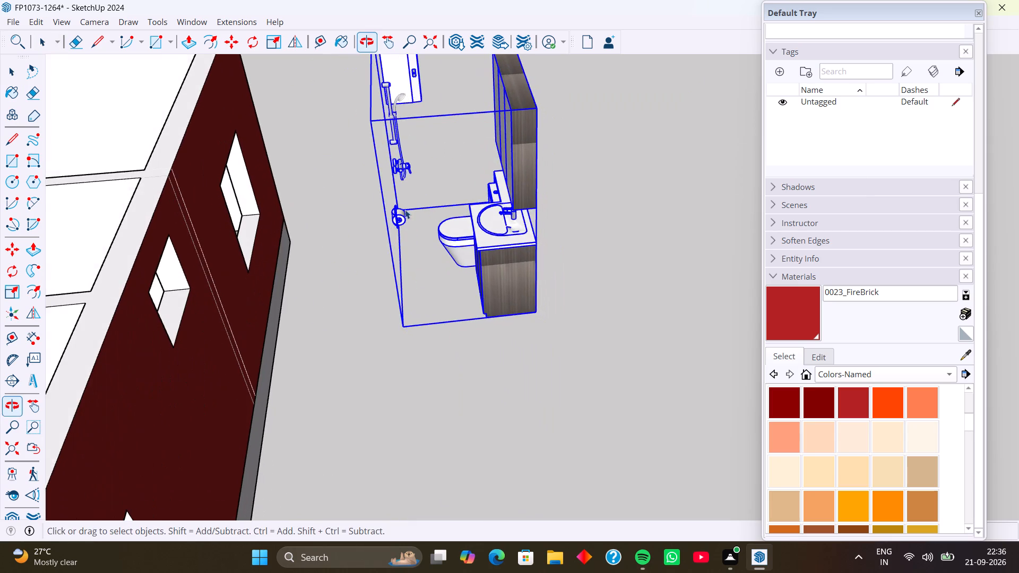
{"action": "middle_click_drag", "start_coordinate": [526, 260], "coordinate": [495, 257]}
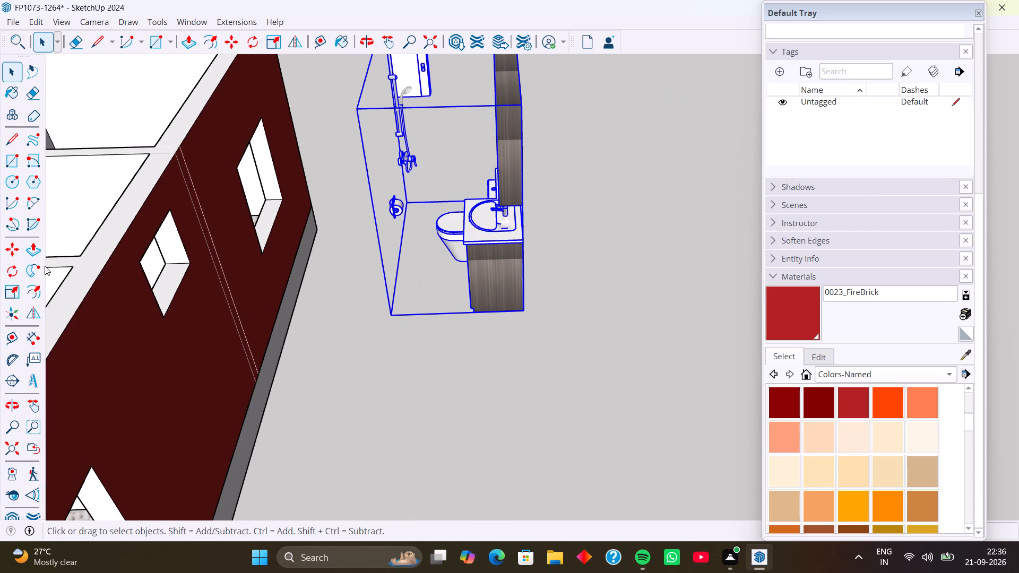
{"action": "left_click_drag", "start_coordinate": [13, 267], "coordinate": [61, 277]}
{"action": "left_click", "coordinate": [6, 274]}
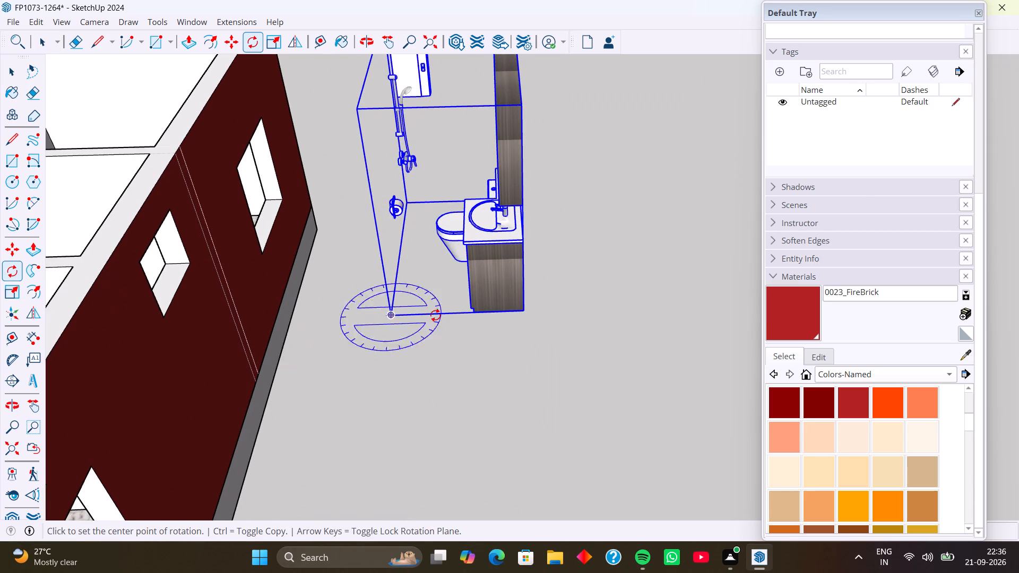
{"action": "left_click", "coordinate": [389, 312]}
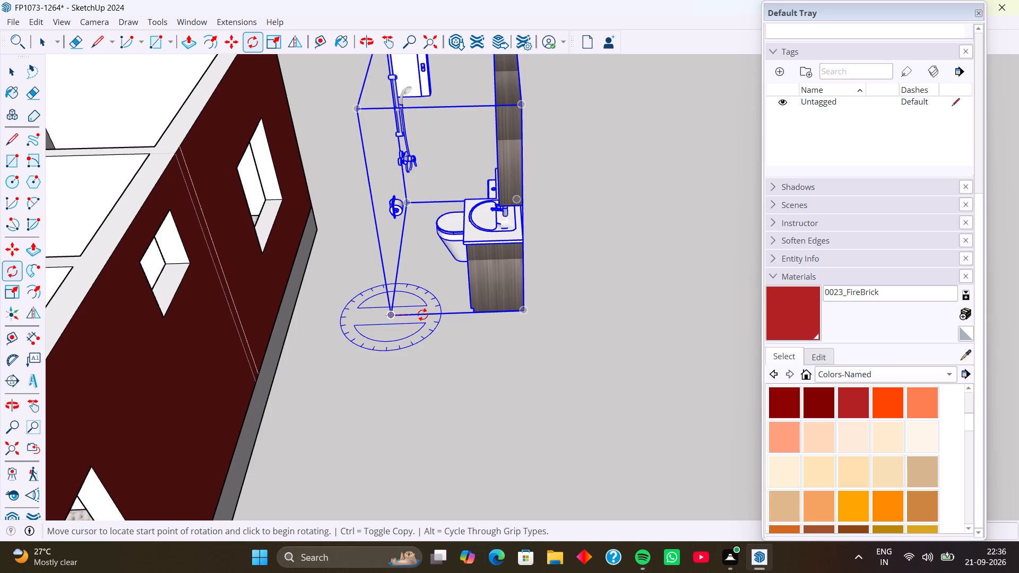
{"action": "left_click", "coordinate": [533, 307]}
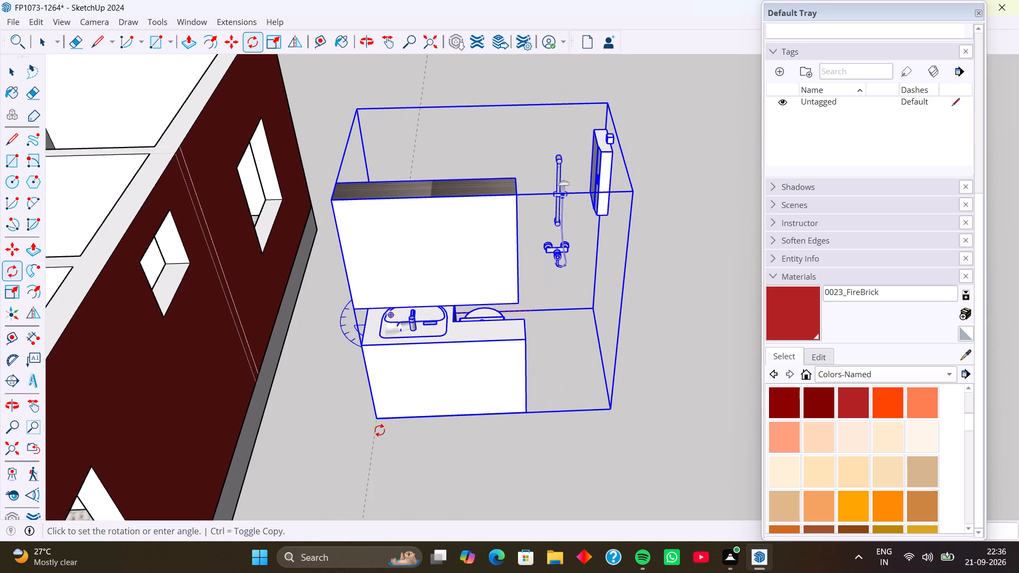
{"action": "type", "text": "90"}
{"action": "key", "text": "Return"}
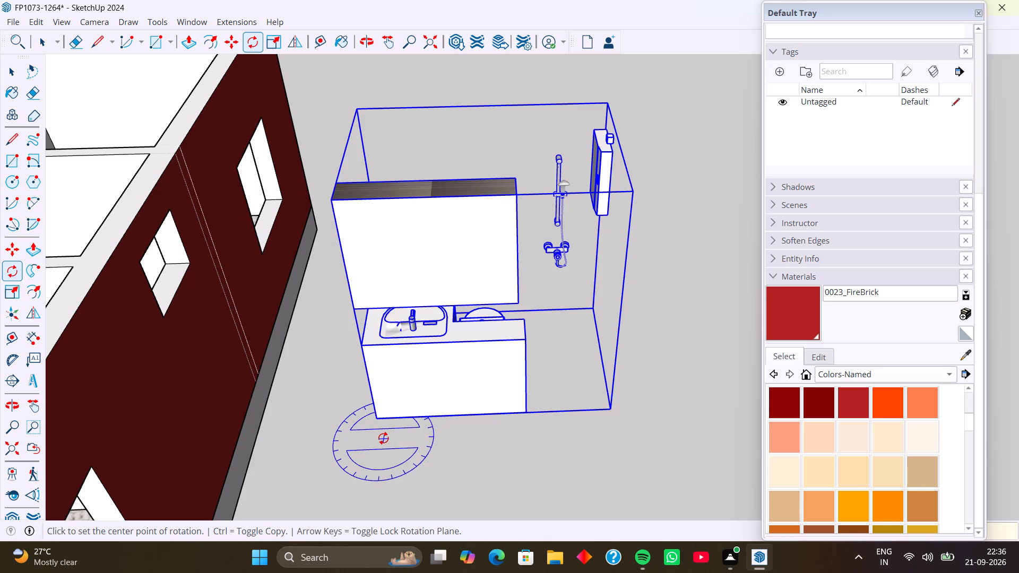
Move the toilet fixture group by its upper cabinet corner into the house's small room, against the partition wall.
{"action": "key", "text": "m"}
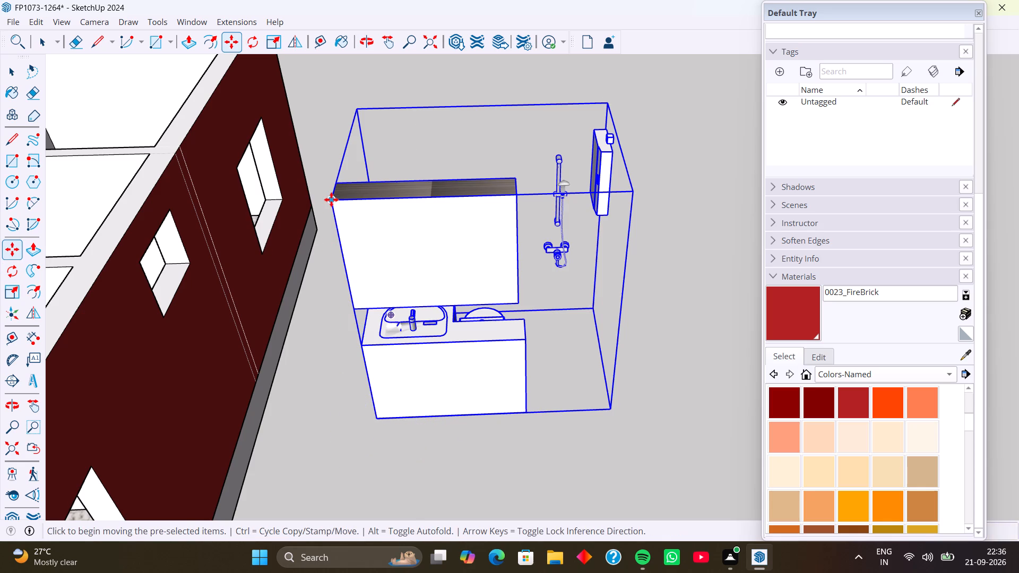
{"action": "left_click", "coordinate": [331, 199]}
{"action": "scroll", "coordinate": [207, 301], "scroll_direction": "down", "scroll_amount": 4}
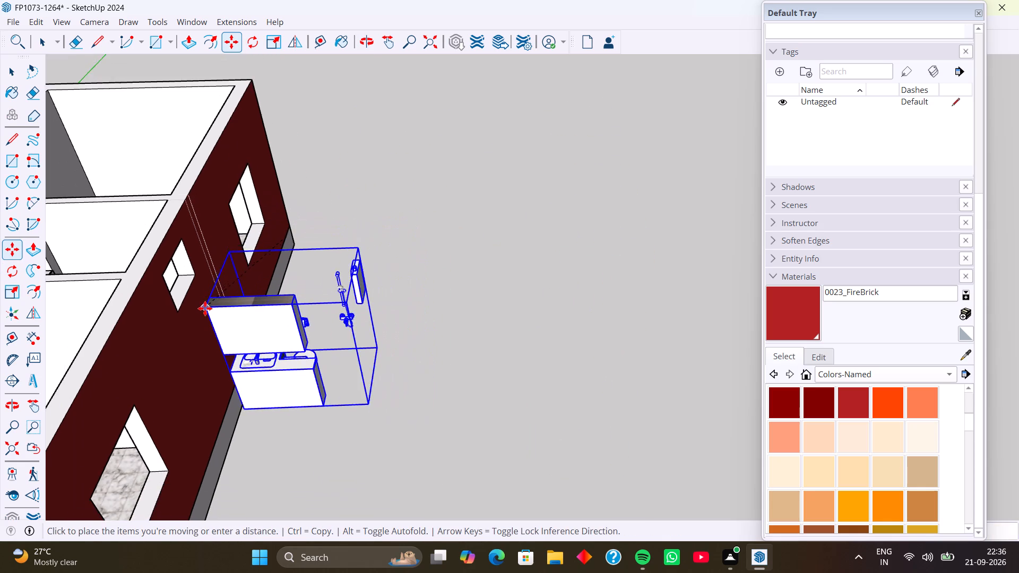
{"action": "middle_click_drag", "start_coordinate": [205, 308], "coordinate": [612, 327]}
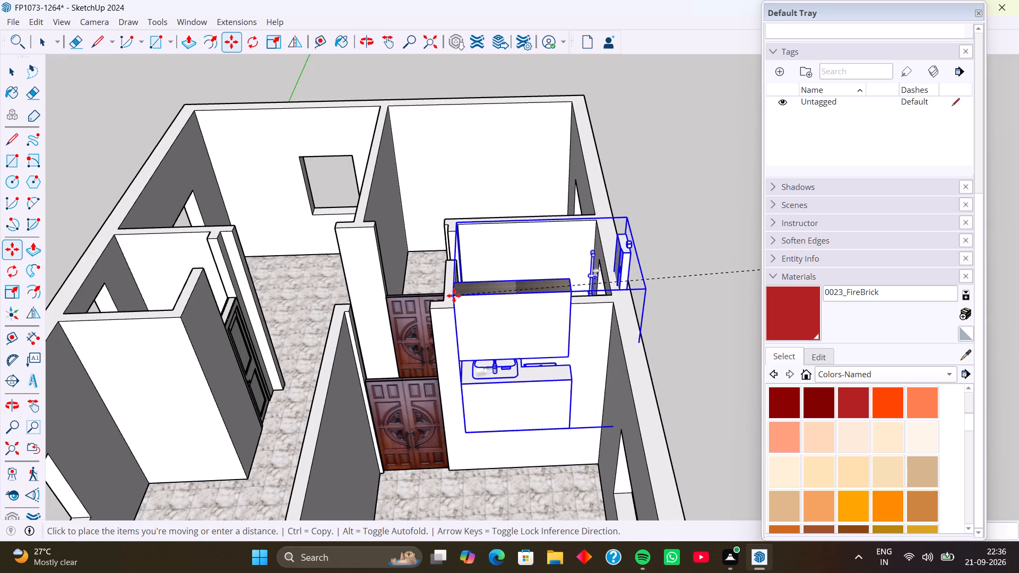
{"action": "scroll", "coordinate": [454, 296], "scroll_direction": "up", "scroll_amount": 13}
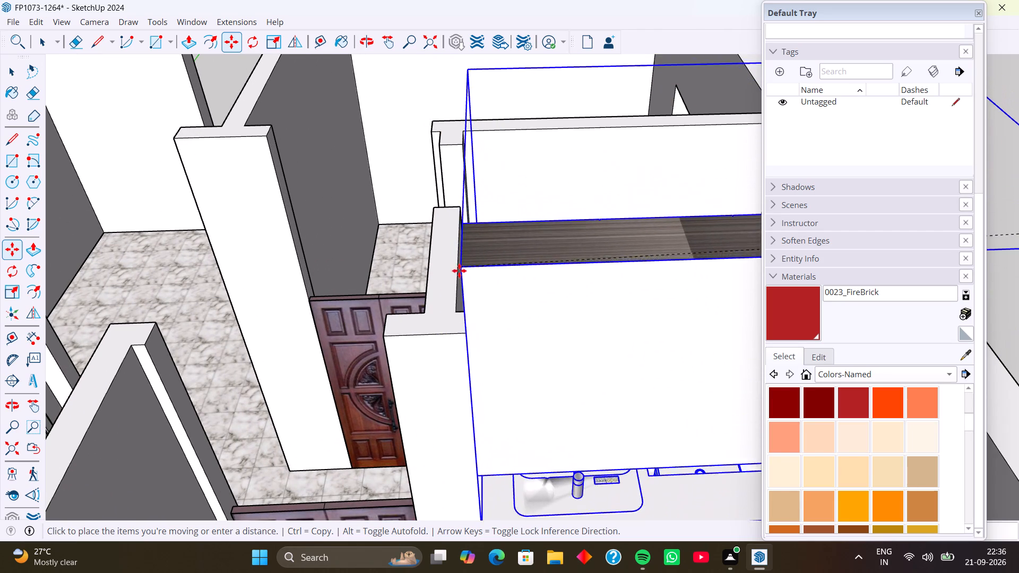
{"action": "middle_click_drag", "start_coordinate": [489, 222], "coordinate": [657, 206]}
{"action": "middle_click_drag", "start_coordinate": [553, 219], "coordinate": [676, 198]}
{"action": "scroll", "coordinate": [557, 188], "scroll_direction": "down", "scroll_amount": 3}
{"action": "middle_click_drag", "start_coordinate": [545, 183], "coordinate": [657, 203], "text": "shift"}
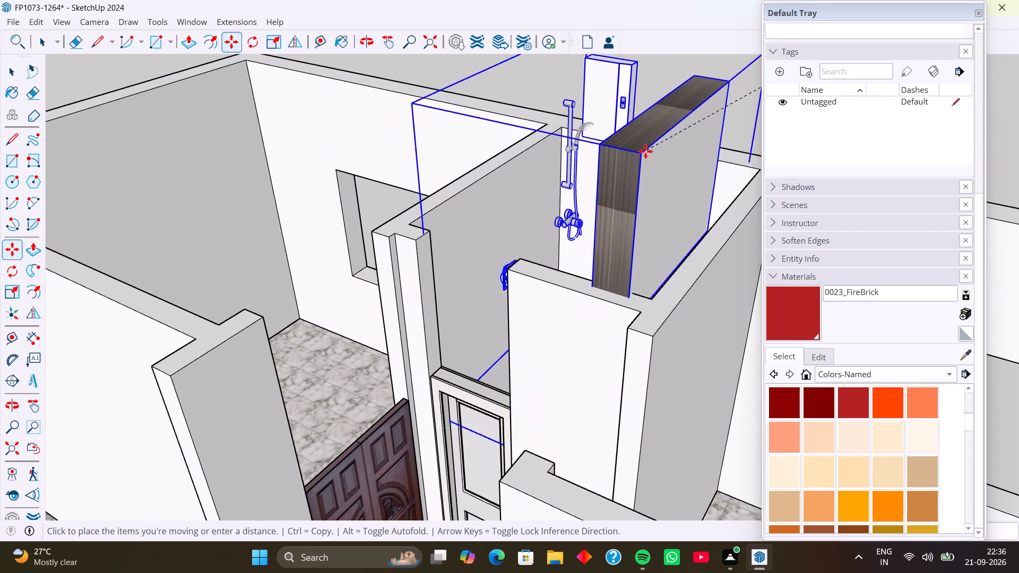
{"action": "left_click", "coordinate": [665, 137]}
Lower the toilet fixture group so its upper corner meets the inner top corner of the small room's walls.
{"action": "middle_click_drag", "start_coordinate": [658, 230], "coordinate": [744, 257]}
{"action": "scroll", "coordinate": [650, 219], "scroll_direction": "down", "scroll_amount": 3}
{"action": "middle_click_drag", "start_coordinate": [609, 210], "coordinate": [515, 179]}
{"action": "middle_click_drag", "start_coordinate": [515, 189], "coordinate": [563, 271]}
{"action": "scroll", "coordinate": [559, 180], "scroll_direction": "up", "scroll_amount": 1}
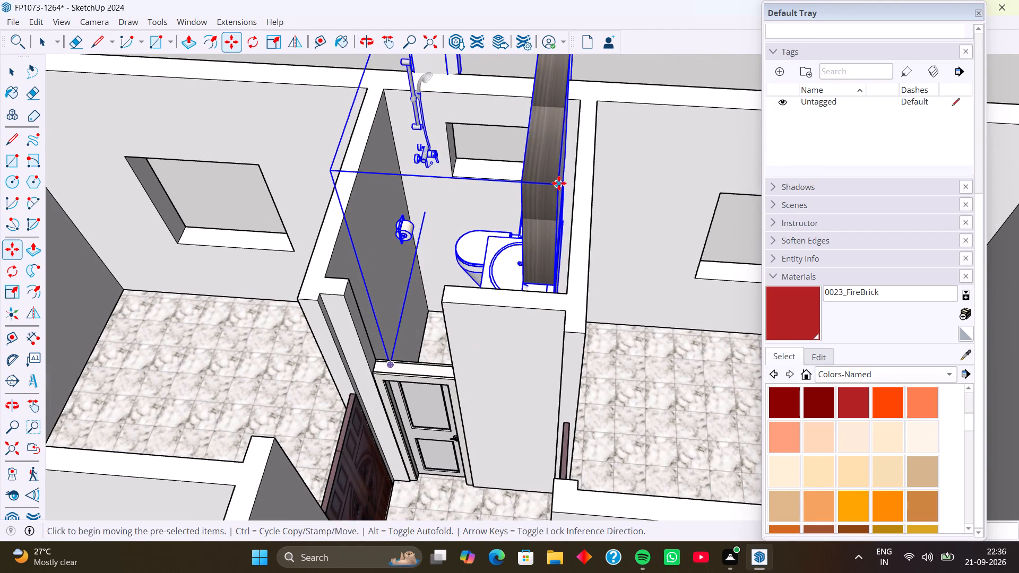
{"action": "left_click", "coordinate": [559, 183]}
{"action": "left_click", "coordinate": [567, 292]}
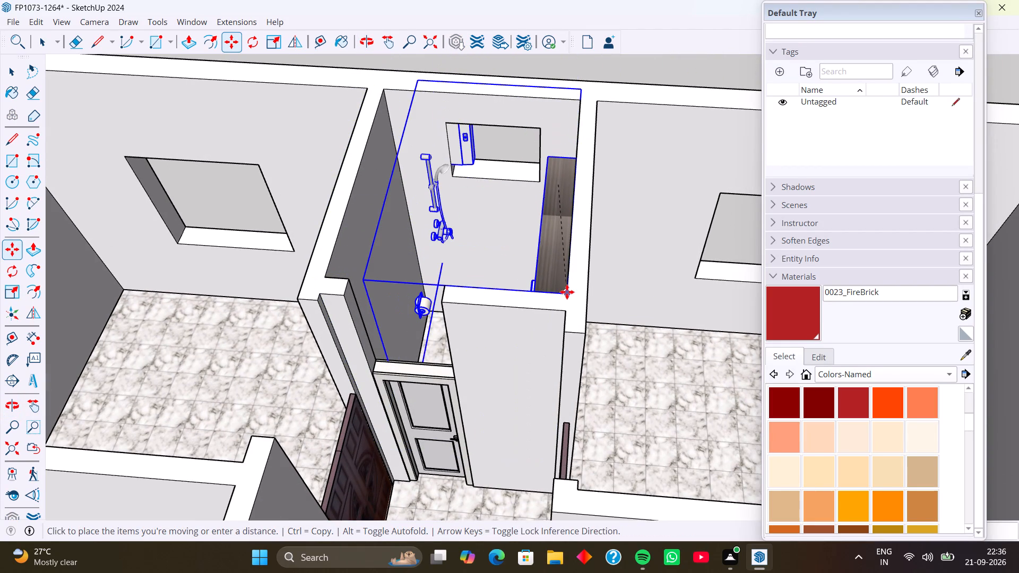
Examine how the toilet fixture group fits inside the small room, from the sides and from above.
{"action": "scroll", "coordinate": [545, 248], "scroll_direction": "down", "scroll_amount": 3}
{"action": "middle_click_drag", "start_coordinate": [535, 253], "coordinate": [416, 335]}
{"action": "scroll", "coordinate": [416, 335], "scroll_direction": "down", "scroll_amount": 1}
{"action": "middle_click_drag", "start_coordinate": [537, 268], "coordinate": [304, 241]}
{"action": "middle_click_drag", "start_coordinate": [468, 277], "coordinate": [280, 275]}
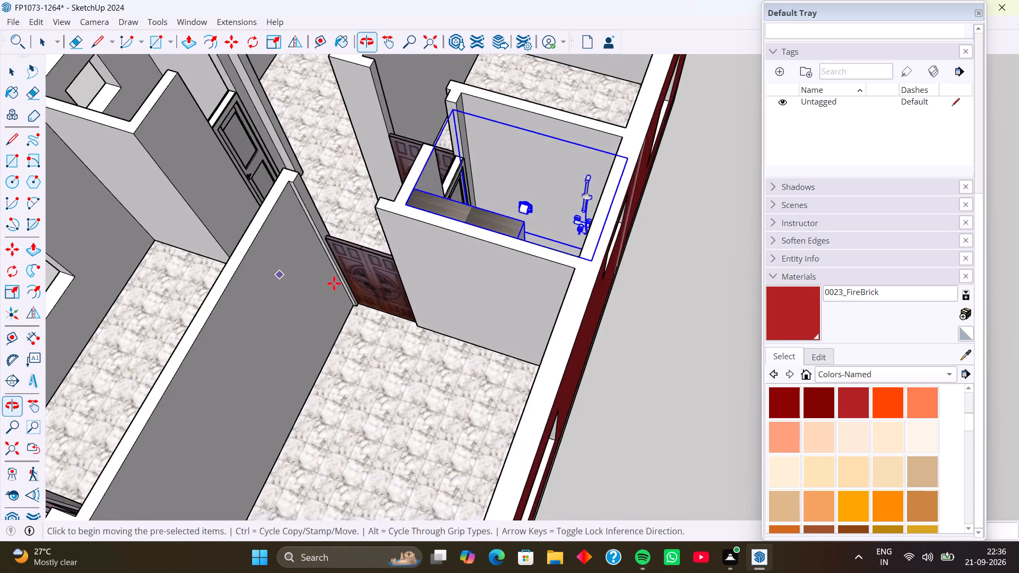
{"action": "middle_click_drag", "start_coordinate": [525, 275], "coordinate": [338, 215]}
{"action": "middle_click_drag", "start_coordinate": [471, 265], "coordinate": [557, 368]}
{"action": "middle_click_drag", "start_coordinate": [508, 214], "coordinate": [664, 362]}
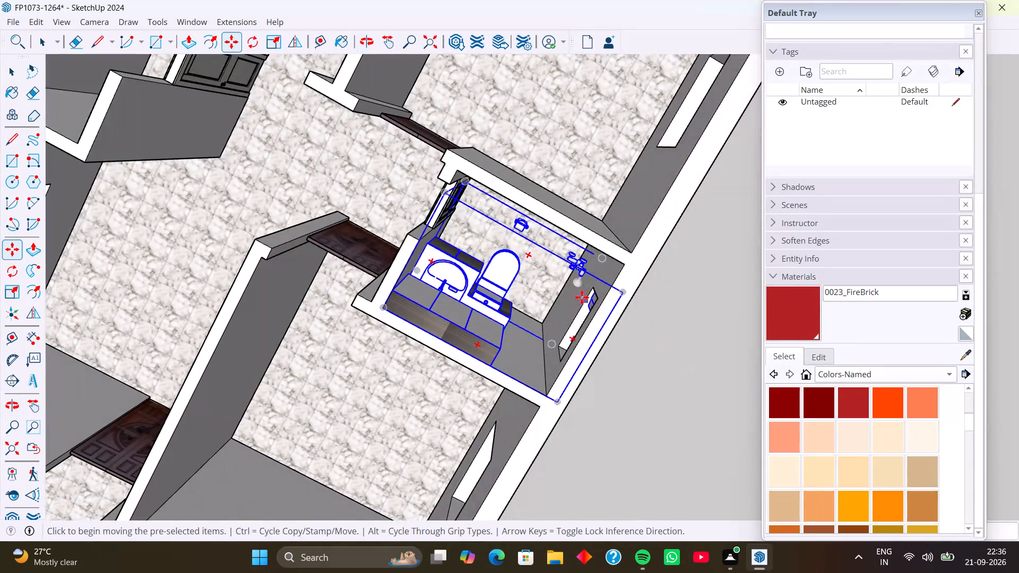
Scale the toilet fixture group lengthwise from its outer-wall side so its end meets the outer wall's inner face.
{"action": "middle_click_drag", "start_coordinate": [582, 297], "coordinate": [631, 220]}
{"action": "middle_click_drag", "start_coordinate": [586, 315], "coordinate": [648, 301]}
{"action": "middle_click_drag", "start_coordinate": [615, 315], "coordinate": [369, 317]}
{"action": "middle_click_drag", "start_coordinate": [434, 315], "coordinate": [379, 257]}
{"action": "middle_click_drag", "start_coordinate": [378, 273], "coordinate": [566, 248]}
{"action": "scroll", "coordinate": [567, 248], "scroll_direction": "up", "scroll_amount": 1}
{"action": "middle_click_drag", "start_coordinate": [575, 262], "coordinate": [354, 293]}
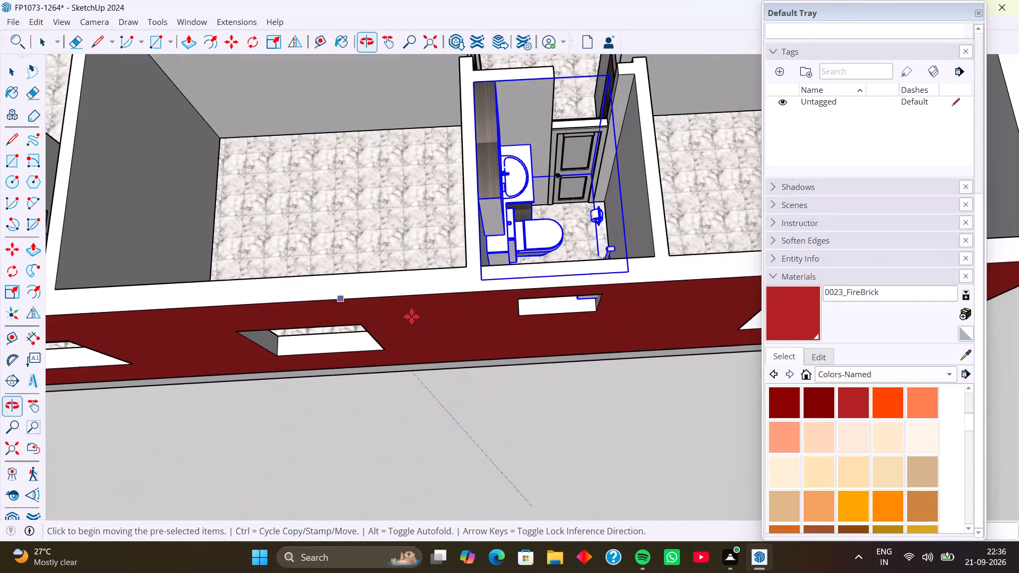
{"action": "key", "text": "s"}
{"action": "middle_click_drag", "start_coordinate": [559, 239], "coordinate": [436, 245]}
{"action": "middle_click_drag", "start_coordinate": [550, 294], "coordinate": [530, 264]}
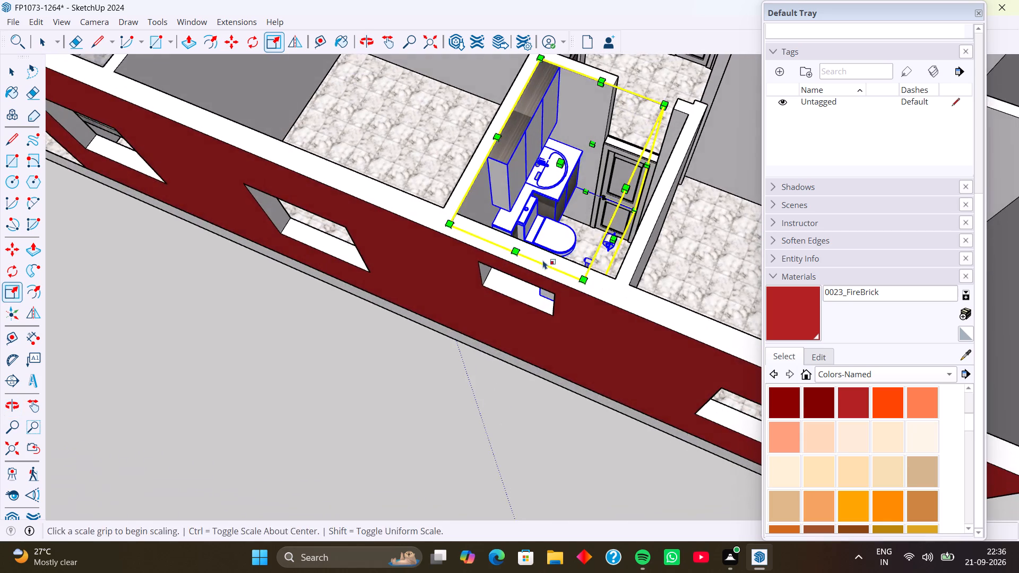
{"action": "middle_click_drag", "start_coordinate": [555, 283], "coordinate": [557, 210]}
{"action": "middle_click_drag", "start_coordinate": [583, 246], "coordinate": [368, 339]}
{"action": "middle_click_drag", "start_coordinate": [471, 305], "coordinate": [352, 293]}
{"action": "middle_click_drag", "start_coordinate": [462, 268], "coordinate": [332, 324]}
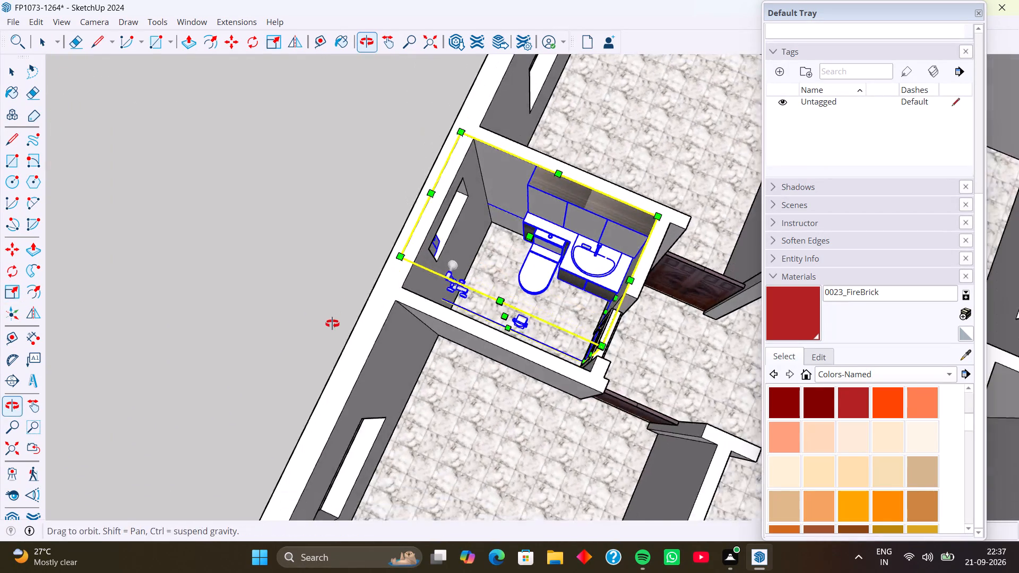
{"action": "middle_click_drag", "start_coordinate": [332, 324], "coordinate": [331, 324]}
{"action": "scroll", "coordinate": [449, 251], "scroll_direction": "up", "scroll_amount": 6}
{"action": "left_click", "coordinate": [461, 242]}
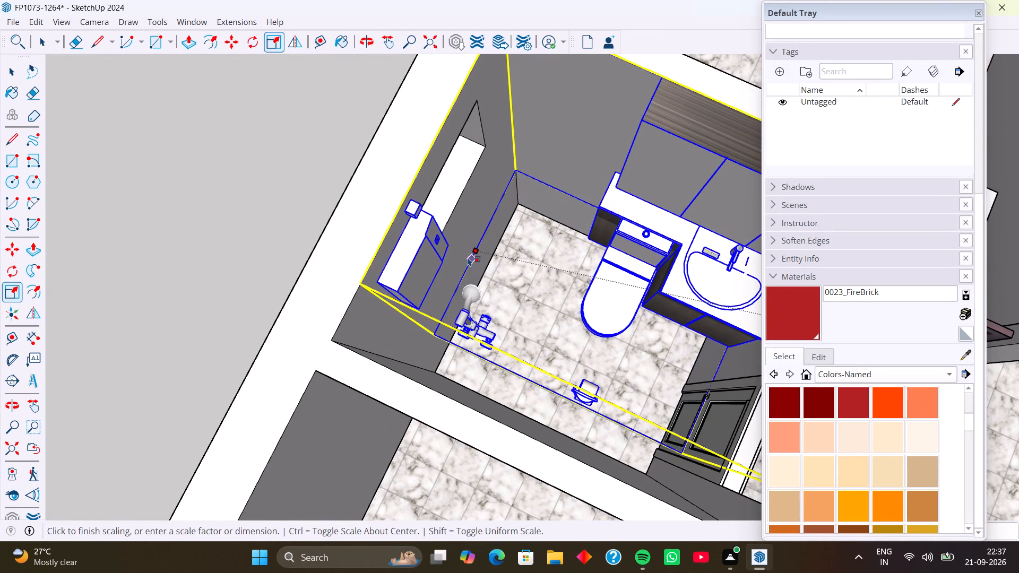
{"action": "left_click", "coordinate": [467, 256]}
Stretch the toilet fixture group sideways until its shower side reaches the small room's opposite partition wall.
{"action": "middle_click_drag", "start_coordinate": [490, 271], "coordinate": [386, 231]}
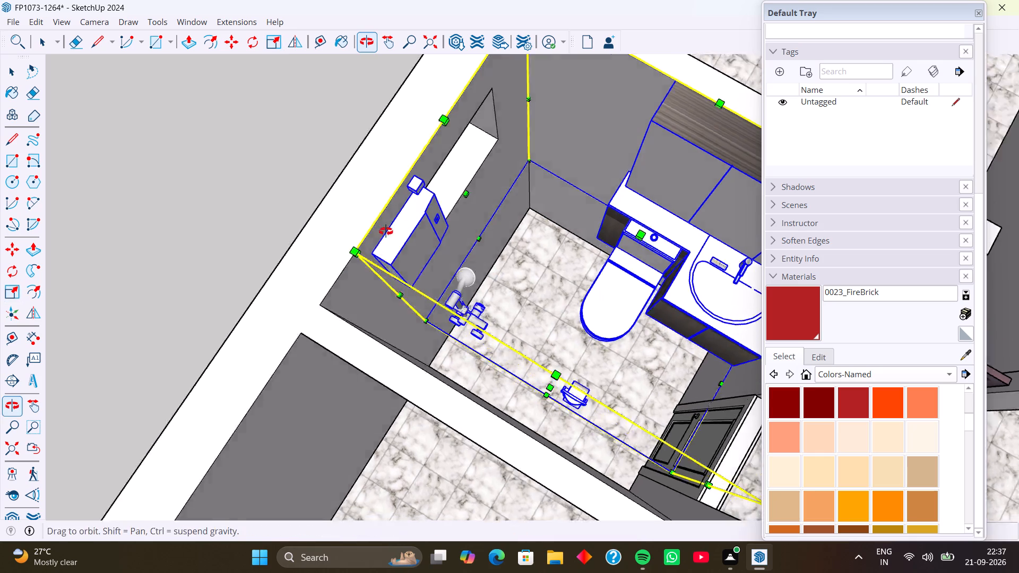
{"action": "middle_click_drag", "start_coordinate": [386, 231], "coordinate": [364, 218]}
{"action": "middle_click_drag", "start_coordinate": [454, 250], "coordinate": [313, 247]}
{"action": "middle_click_drag", "start_coordinate": [503, 265], "coordinate": [396, 245]}
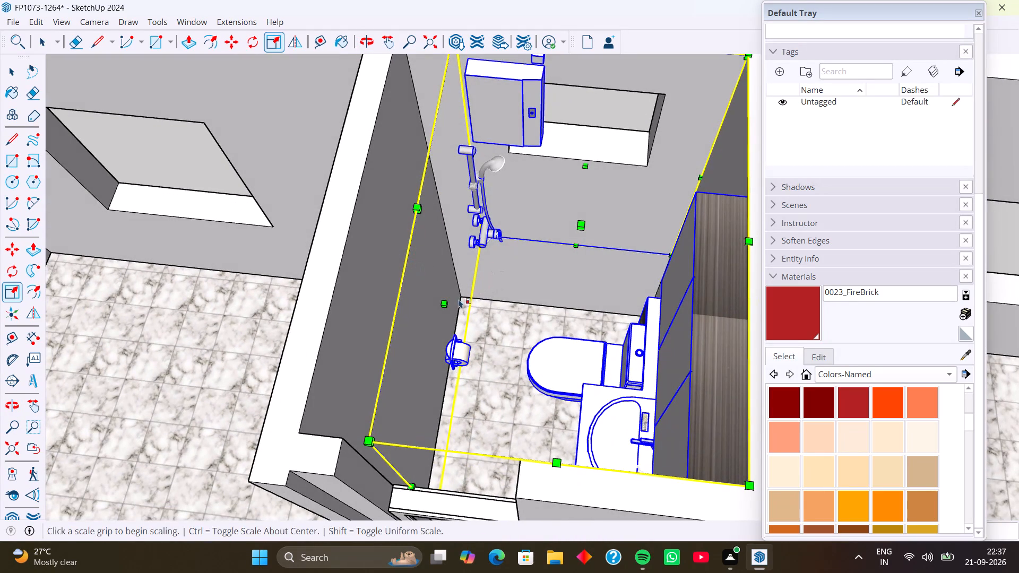
{"action": "left_click", "coordinate": [450, 303]}
{"action": "left_click", "coordinate": [432, 303]}
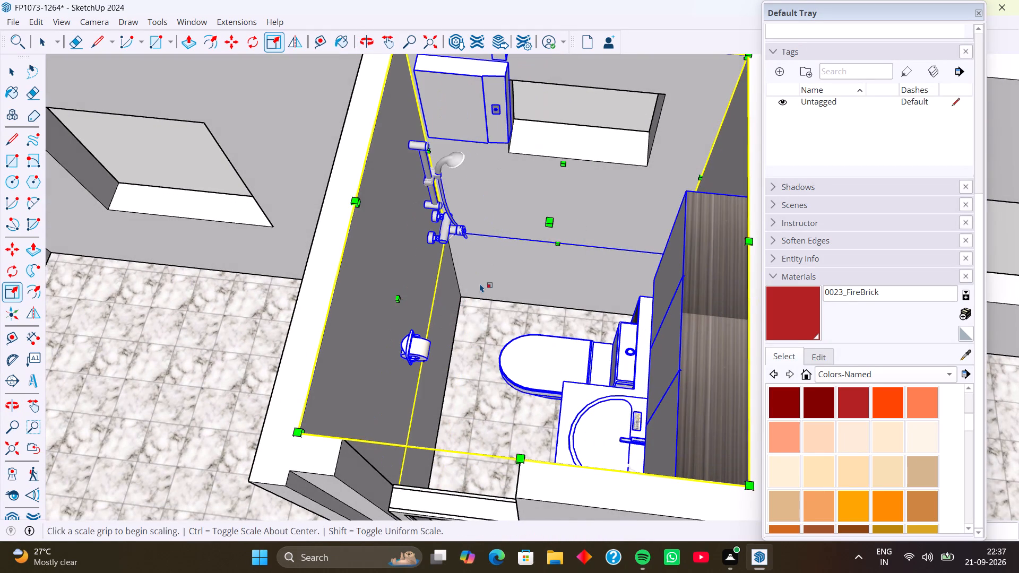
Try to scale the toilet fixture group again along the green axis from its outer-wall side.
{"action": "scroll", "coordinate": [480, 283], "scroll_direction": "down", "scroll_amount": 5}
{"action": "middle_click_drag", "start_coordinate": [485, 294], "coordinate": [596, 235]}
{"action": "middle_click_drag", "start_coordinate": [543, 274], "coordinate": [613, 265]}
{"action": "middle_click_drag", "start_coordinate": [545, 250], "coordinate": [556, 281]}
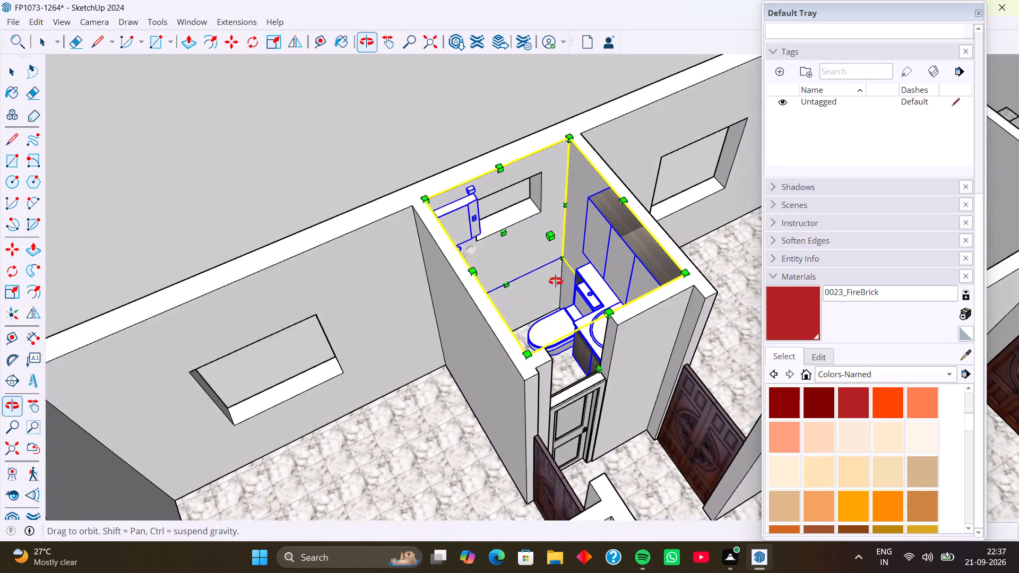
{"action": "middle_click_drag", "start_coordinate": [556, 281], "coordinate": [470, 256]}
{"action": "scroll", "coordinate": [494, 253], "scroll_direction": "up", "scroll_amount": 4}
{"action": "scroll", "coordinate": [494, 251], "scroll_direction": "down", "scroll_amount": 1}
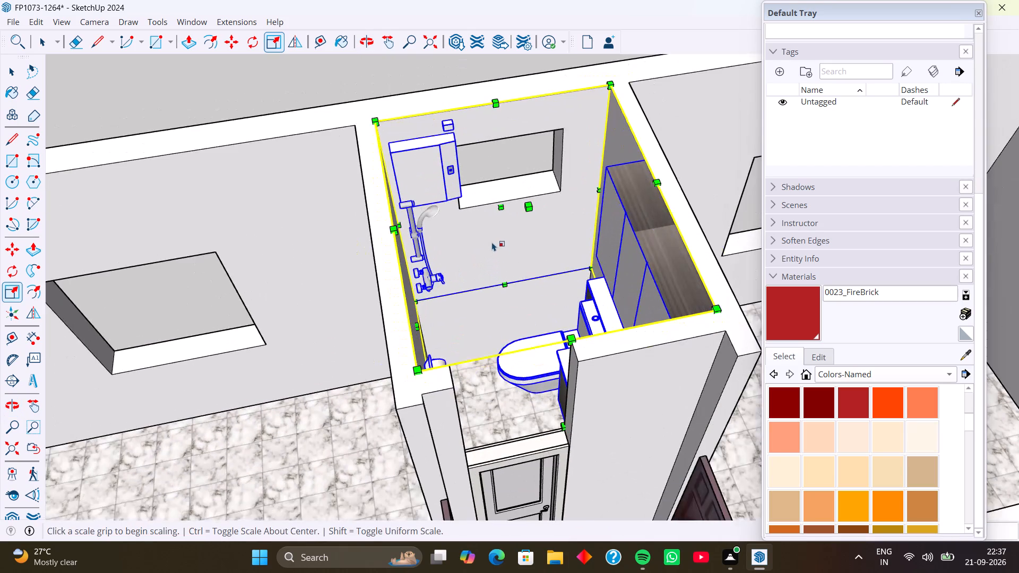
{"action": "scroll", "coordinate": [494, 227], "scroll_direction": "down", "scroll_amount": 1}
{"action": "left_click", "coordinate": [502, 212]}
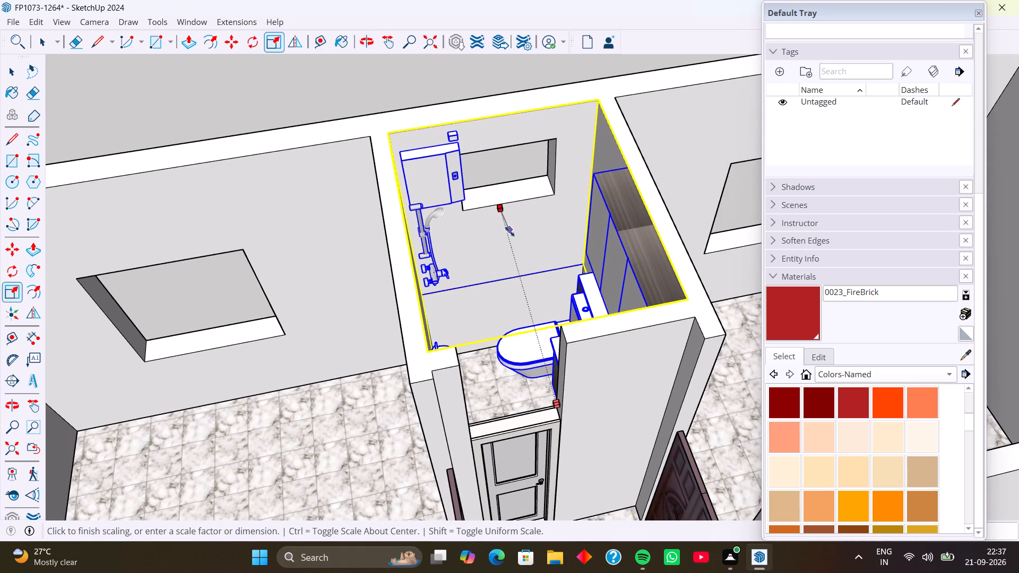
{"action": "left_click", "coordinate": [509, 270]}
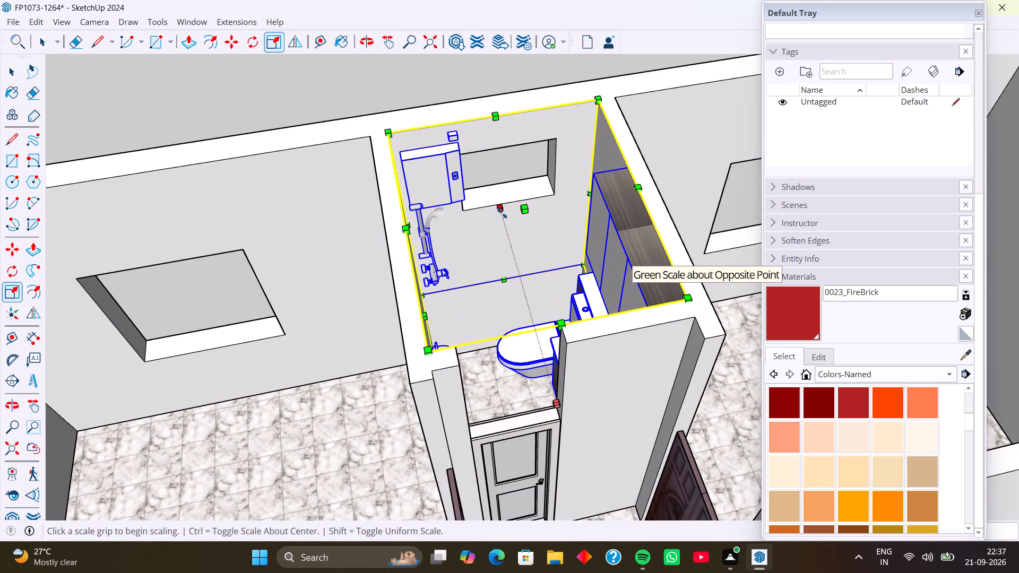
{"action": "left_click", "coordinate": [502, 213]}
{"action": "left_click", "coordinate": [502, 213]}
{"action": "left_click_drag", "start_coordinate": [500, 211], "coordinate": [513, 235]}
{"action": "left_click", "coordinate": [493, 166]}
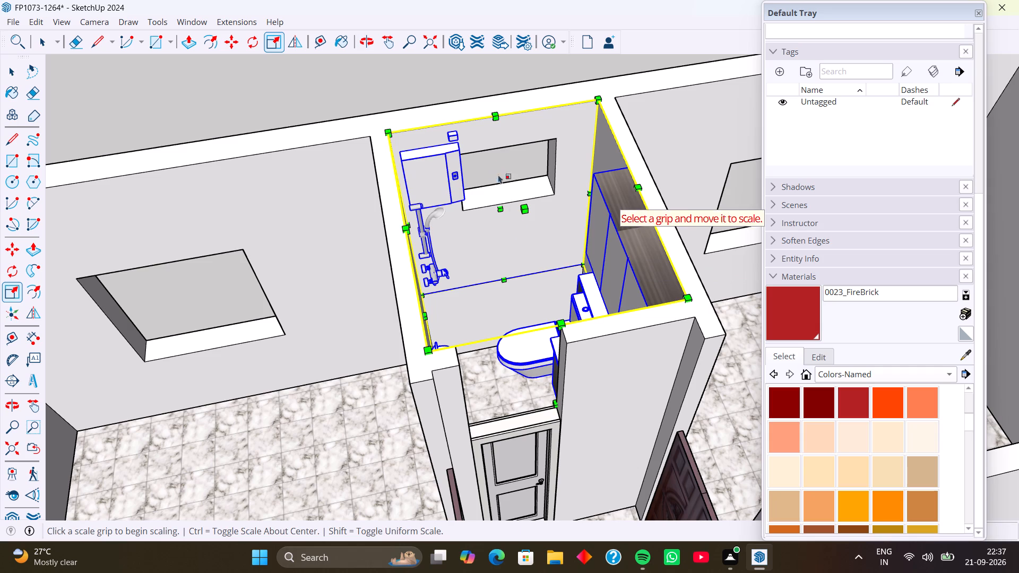
Lower the toilet fixture group vertically, using the adjoining room's wall corner down to its floor corner as reference.
{"action": "key", "text": "m"}
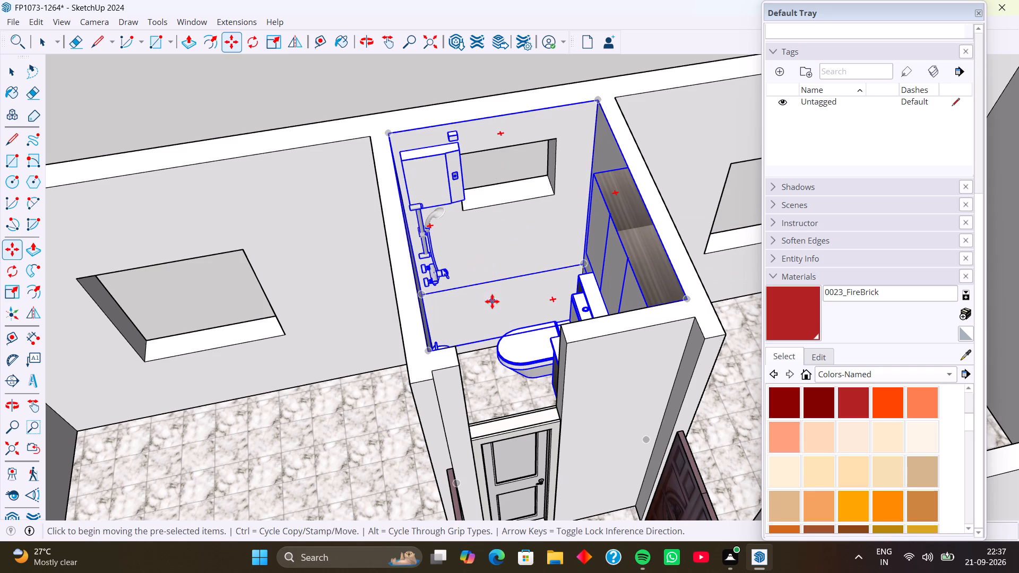
{"action": "middle_click_drag", "start_coordinate": [494, 301], "coordinate": [621, 279]}
{"action": "middle_click_drag", "start_coordinate": [515, 306], "coordinate": [633, 288]}
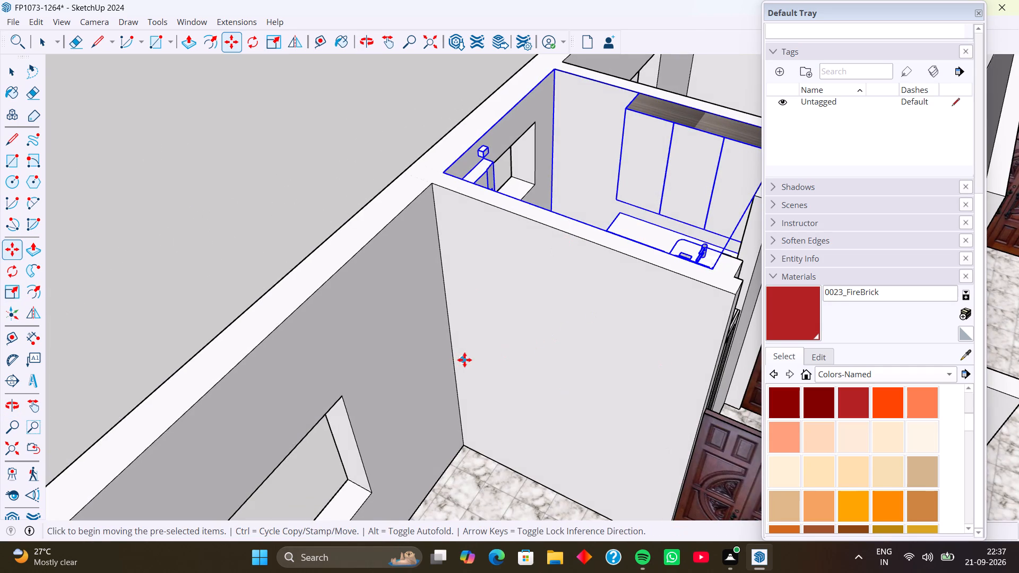
{"action": "left_click", "coordinate": [463, 359]}
{"action": "key", "text": "Up"}
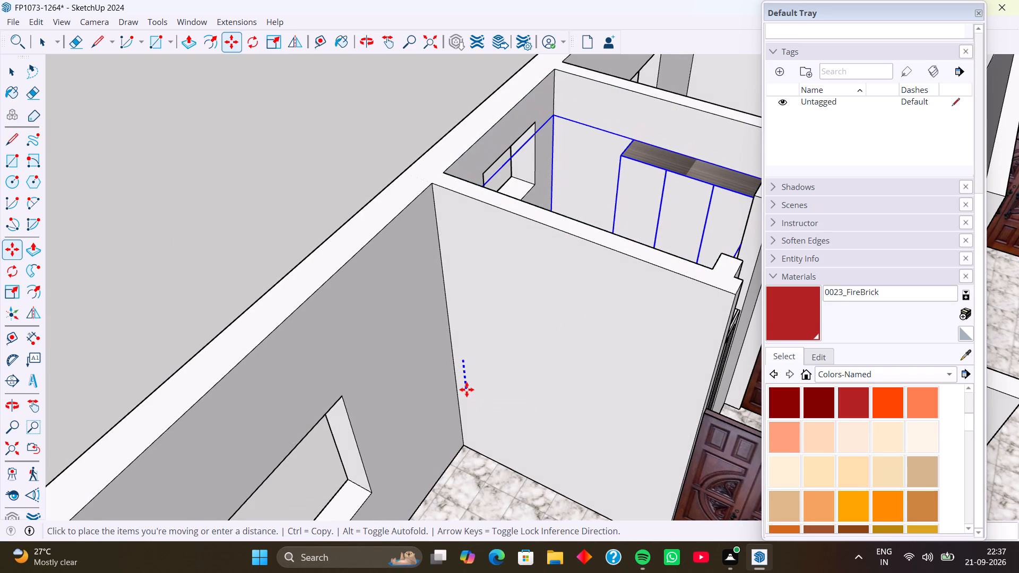
{"action": "left_click", "coordinate": [466, 454]}
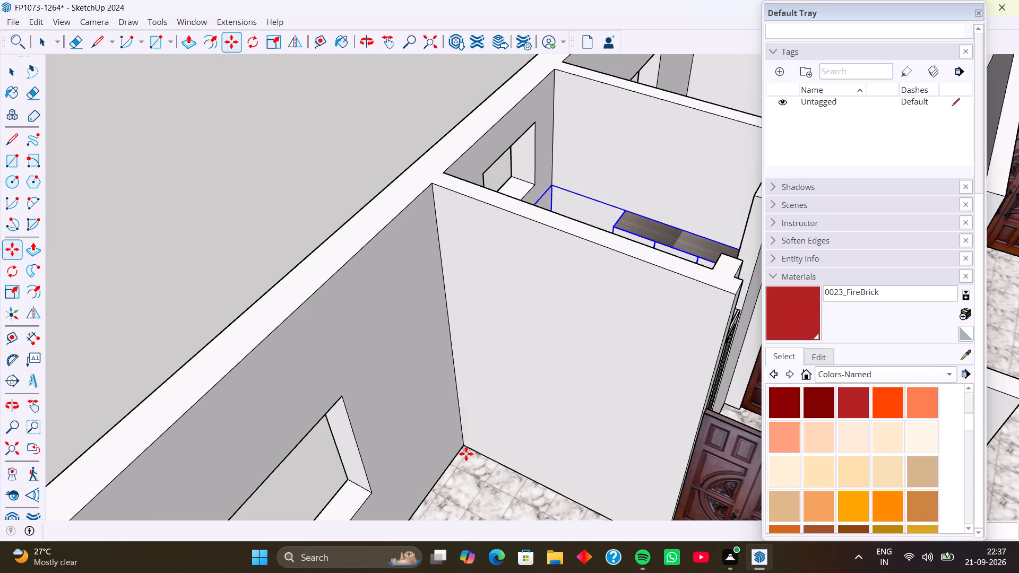
{"action": "middle_click_drag", "start_coordinate": [533, 371], "coordinate": [390, 435]}
{"action": "key", "text": "space"}
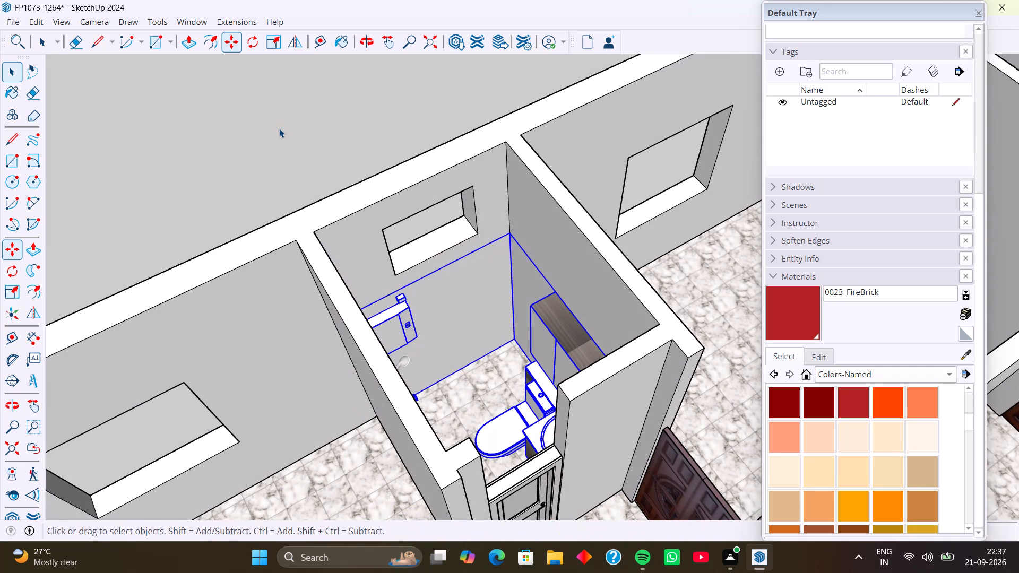
{"action": "left_click", "coordinate": [279, 128]}
Examine how the lowered toilet fixtures sit against the small room's walls, floor and door.
{"action": "middle_click_drag", "start_coordinate": [426, 284], "coordinate": [464, 262]}
{"action": "scroll", "coordinate": [426, 284], "scroll_direction": "up", "scroll_amount": 1}
{"action": "middle_click_drag", "start_coordinate": [482, 308], "coordinate": [312, 275]}
{"action": "middle_click_drag", "start_coordinate": [353, 281], "coordinate": [355, 281]}
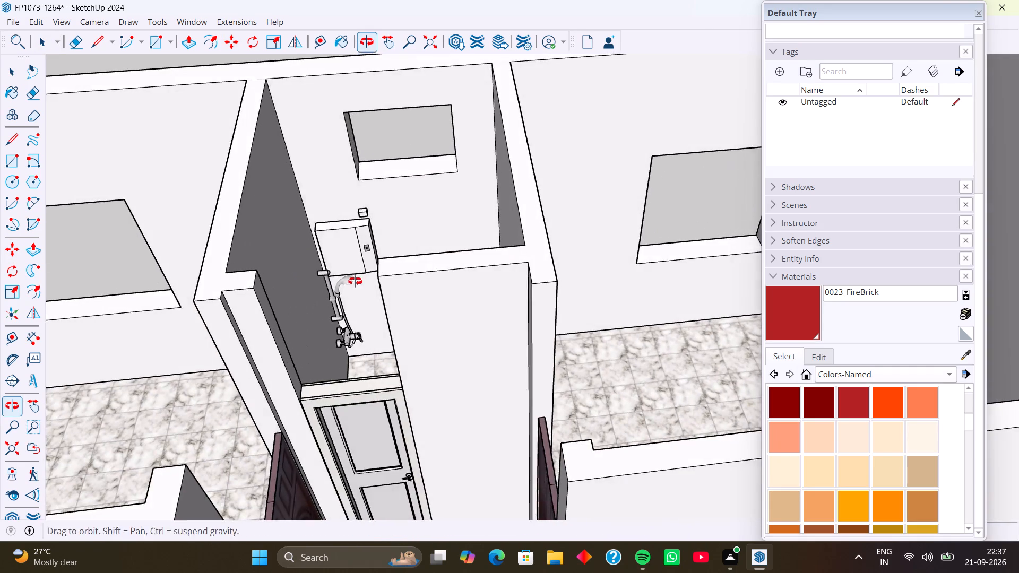
{"action": "middle_click_drag", "start_coordinate": [355, 281], "coordinate": [366, 312]}
{"action": "scroll", "coordinate": [362, 266], "scroll_direction": "up", "scroll_amount": 7}
{"action": "middle_click_drag", "start_coordinate": [425, 318], "coordinate": [222, 322]}
{"action": "middle_click_drag", "start_coordinate": [307, 266], "coordinate": [550, 285]}
{"action": "scroll", "coordinate": [341, 329], "scroll_direction": "down", "scroll_amount": 2}
{"action": "middle_click_drag", "start_coordinate": [341, 332], "coordinate": [475, 289], "text": "shift"}
{"action": "middle_click_drag", "start_coordinate": [377, 355], "coordinate": [556, 228]}
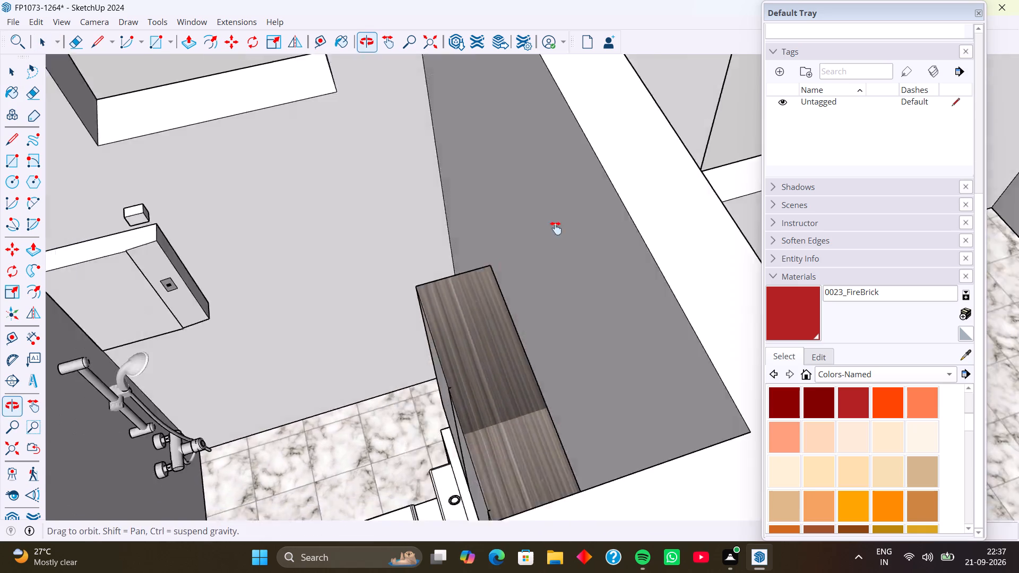
{"action": "middle_click_drag", "start_coordinate": [556, 228], "coordinate": [615, 176]}
{"action": "middle_click_drag", "start_coordinate": [545, 296], "coordinate": [640, 285]}
{"action": "middle_click_drag", "start_coordinate": [536, 342], "coordinate": [546, 216]}
{"action": "middle_click_drag", "start_coordinate": [561, 297], "coordinate": [418, 350]}
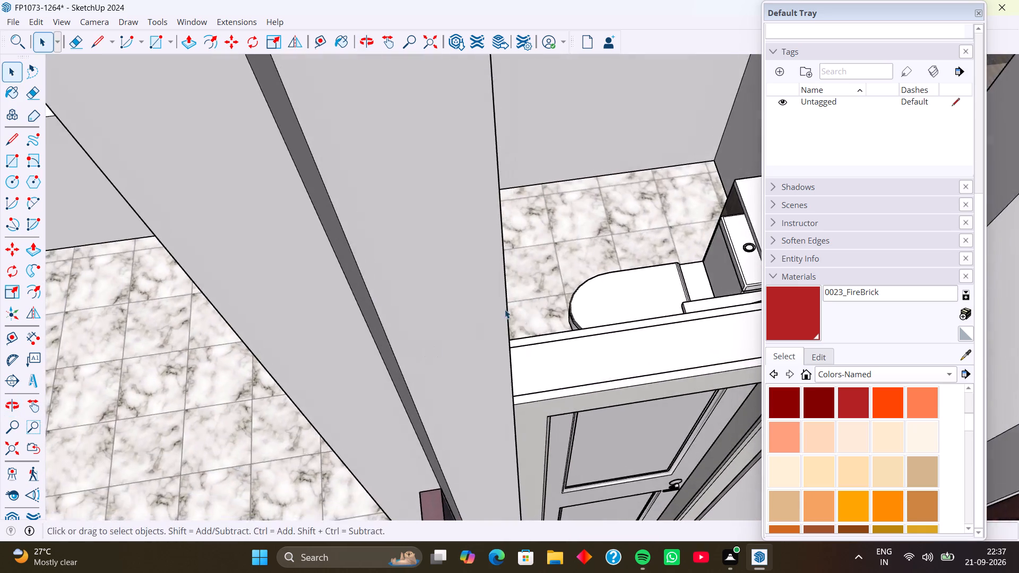
{"action": "middle_click_drag", "start_coordinate": [506, 309], "coordinate": [407, 315]}
{"action": "middle_click_drag", "start_coordinate": [505, 273], "coordinate": [499, 244]}
{"action": "scroll", "coordinate": [551, 249], "scroll_direction": "down", "scroll_amount": 3}
{"action": "middle_click_drag", "start_coordinate": [559, 250], "coordinate": [525, 251]}
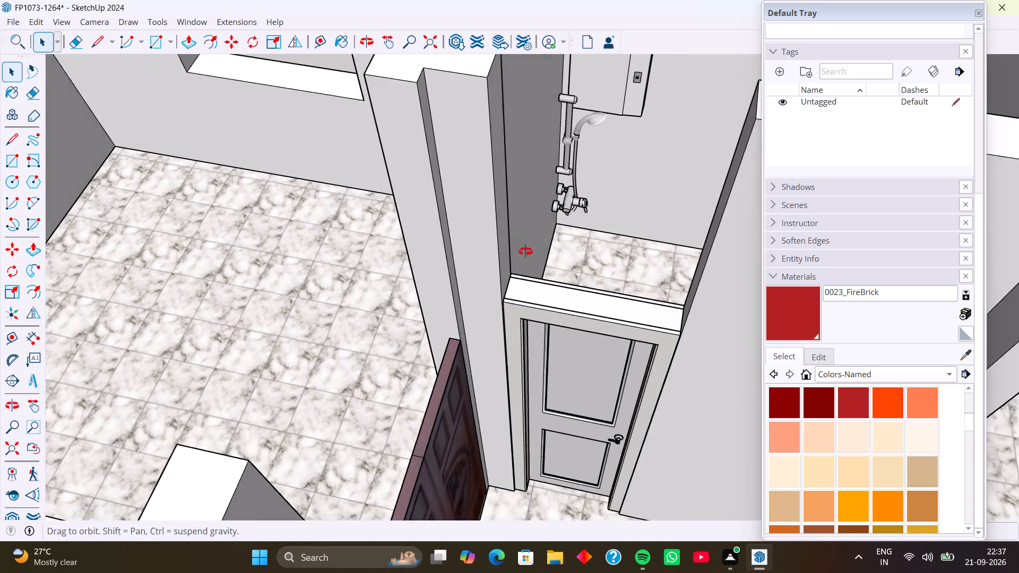
{"action": "middle_click_drag", "start_coordinate": [525, 251], "coordinate": [513, 251]}
{"action": "scroll", "coordinate": [560, 244], "scroll_direction": "down", "scroll_amount": 1}
{"action": "left_click", "coordinate": [594, 164]}
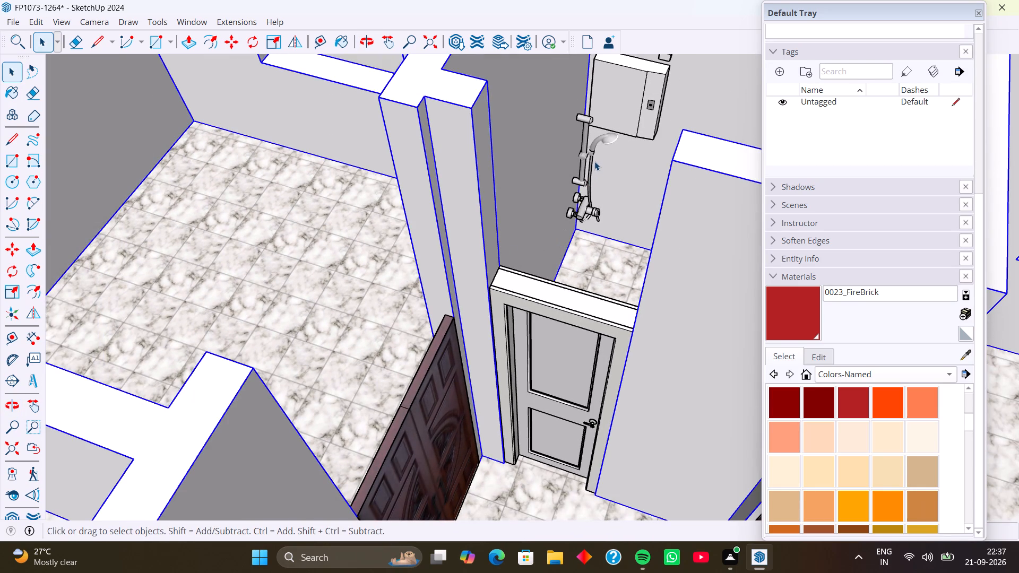
{"action": "scroll", "coordinate": [394, 277], "scroll_direction": "down", "scroll_amount": 4}
{"action": "left_click", "coordinate": [372, 97]}
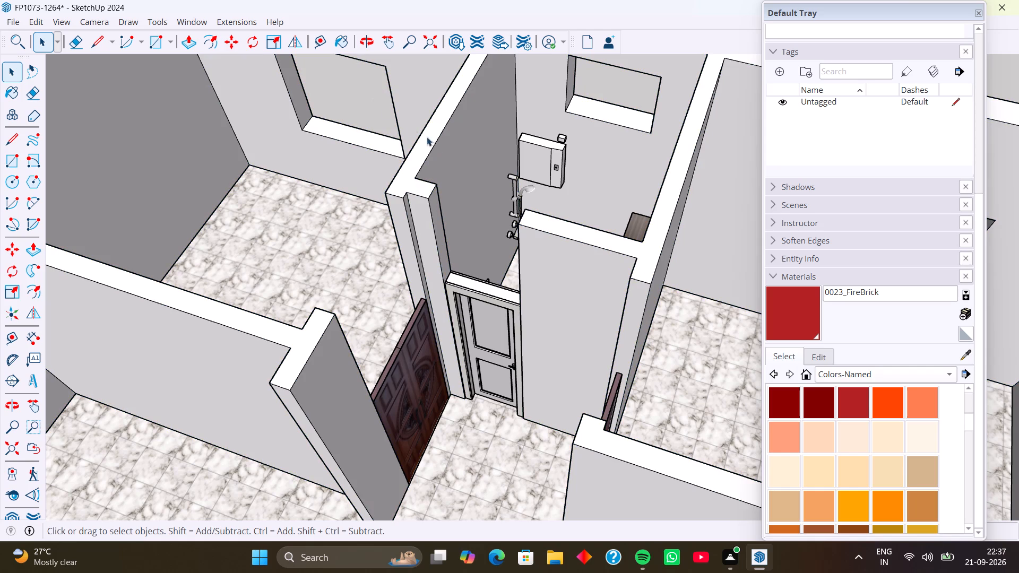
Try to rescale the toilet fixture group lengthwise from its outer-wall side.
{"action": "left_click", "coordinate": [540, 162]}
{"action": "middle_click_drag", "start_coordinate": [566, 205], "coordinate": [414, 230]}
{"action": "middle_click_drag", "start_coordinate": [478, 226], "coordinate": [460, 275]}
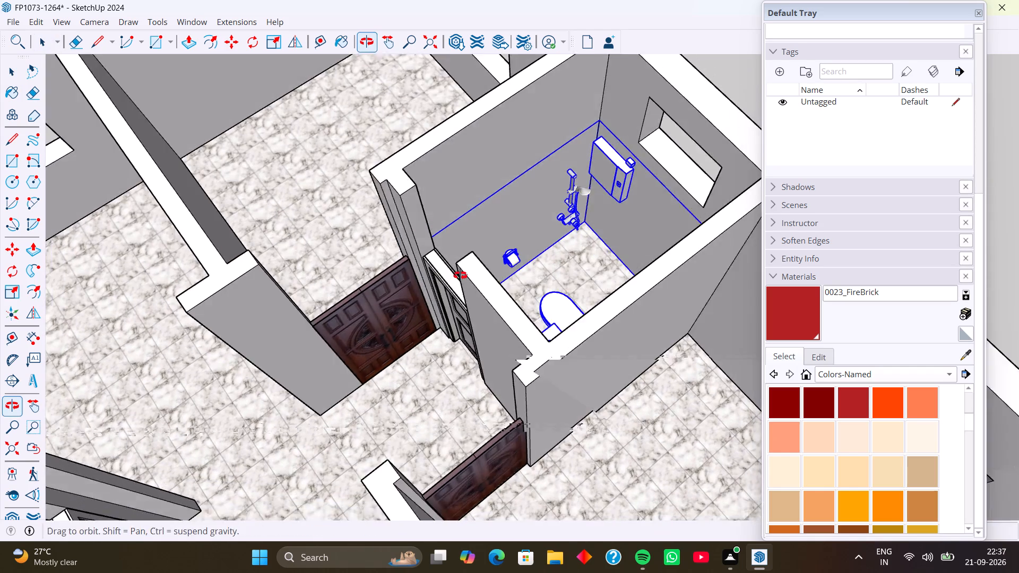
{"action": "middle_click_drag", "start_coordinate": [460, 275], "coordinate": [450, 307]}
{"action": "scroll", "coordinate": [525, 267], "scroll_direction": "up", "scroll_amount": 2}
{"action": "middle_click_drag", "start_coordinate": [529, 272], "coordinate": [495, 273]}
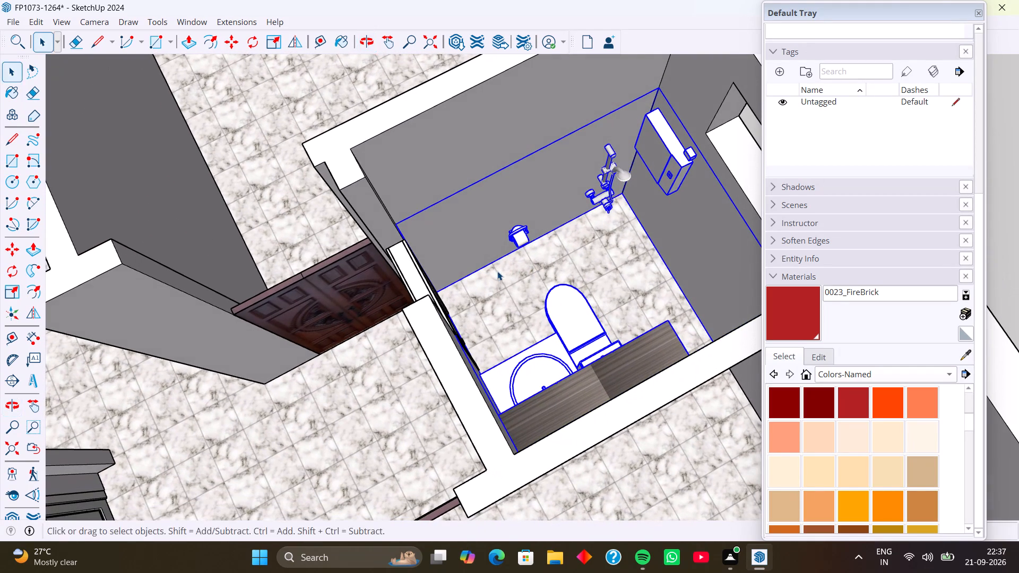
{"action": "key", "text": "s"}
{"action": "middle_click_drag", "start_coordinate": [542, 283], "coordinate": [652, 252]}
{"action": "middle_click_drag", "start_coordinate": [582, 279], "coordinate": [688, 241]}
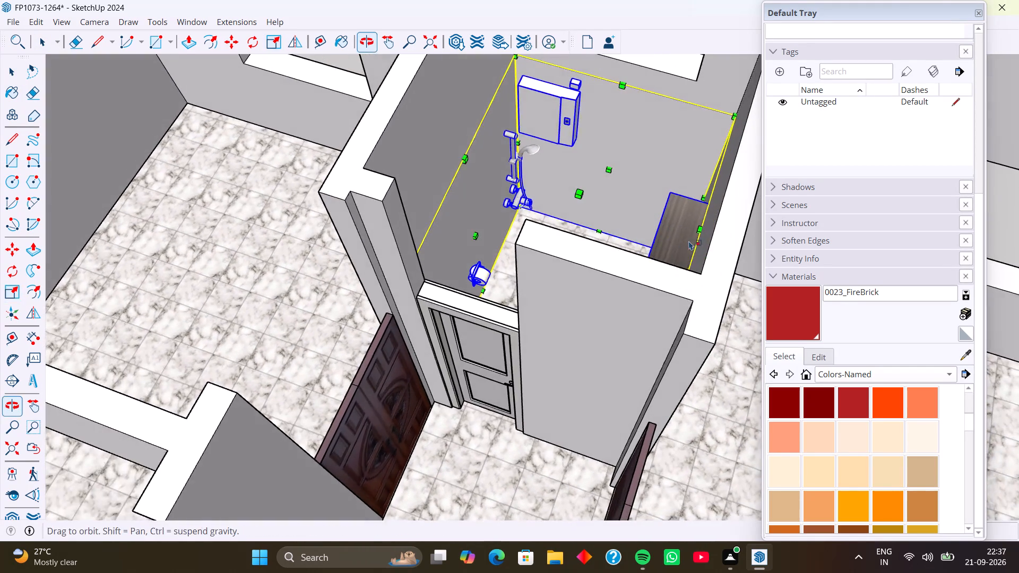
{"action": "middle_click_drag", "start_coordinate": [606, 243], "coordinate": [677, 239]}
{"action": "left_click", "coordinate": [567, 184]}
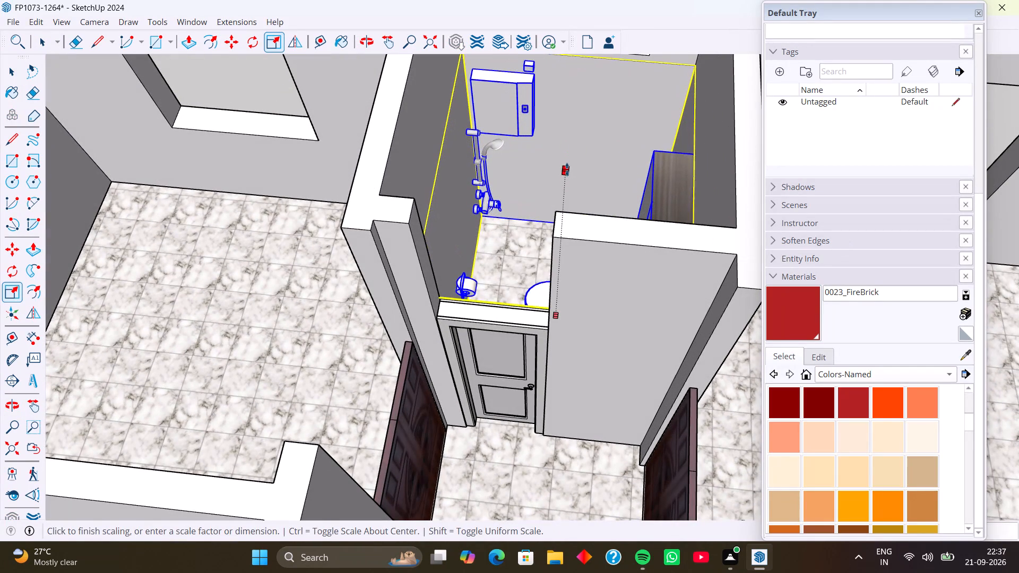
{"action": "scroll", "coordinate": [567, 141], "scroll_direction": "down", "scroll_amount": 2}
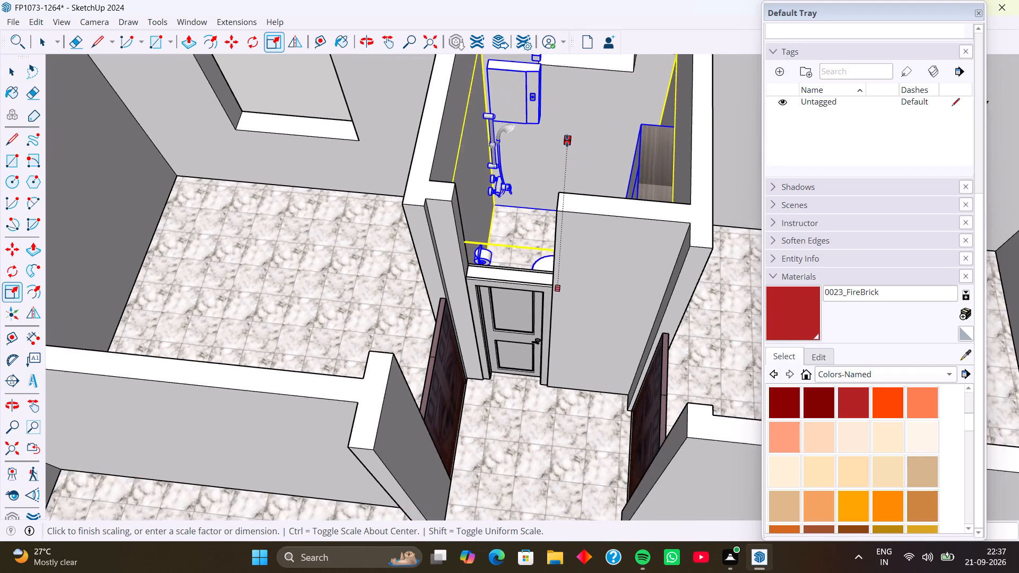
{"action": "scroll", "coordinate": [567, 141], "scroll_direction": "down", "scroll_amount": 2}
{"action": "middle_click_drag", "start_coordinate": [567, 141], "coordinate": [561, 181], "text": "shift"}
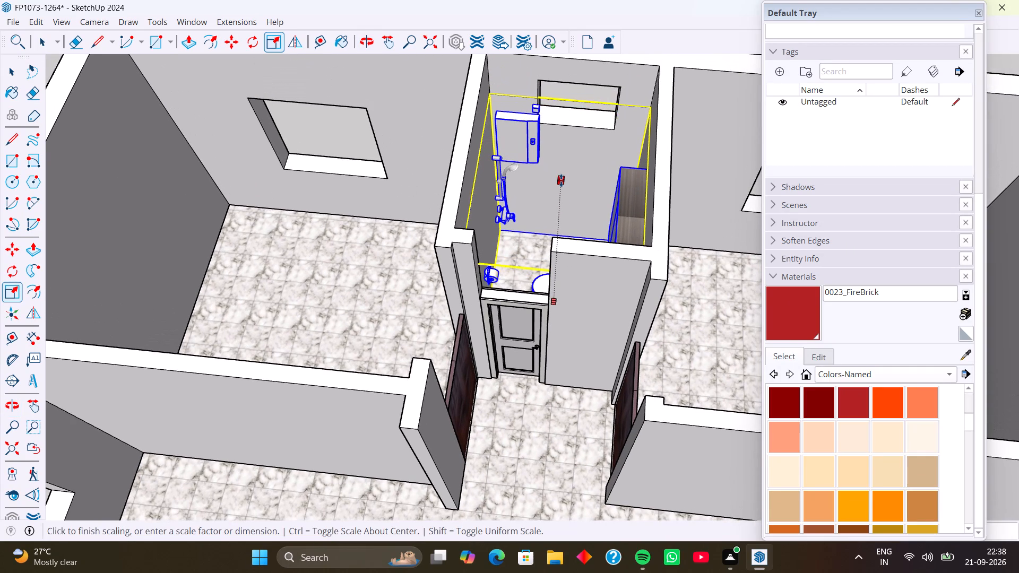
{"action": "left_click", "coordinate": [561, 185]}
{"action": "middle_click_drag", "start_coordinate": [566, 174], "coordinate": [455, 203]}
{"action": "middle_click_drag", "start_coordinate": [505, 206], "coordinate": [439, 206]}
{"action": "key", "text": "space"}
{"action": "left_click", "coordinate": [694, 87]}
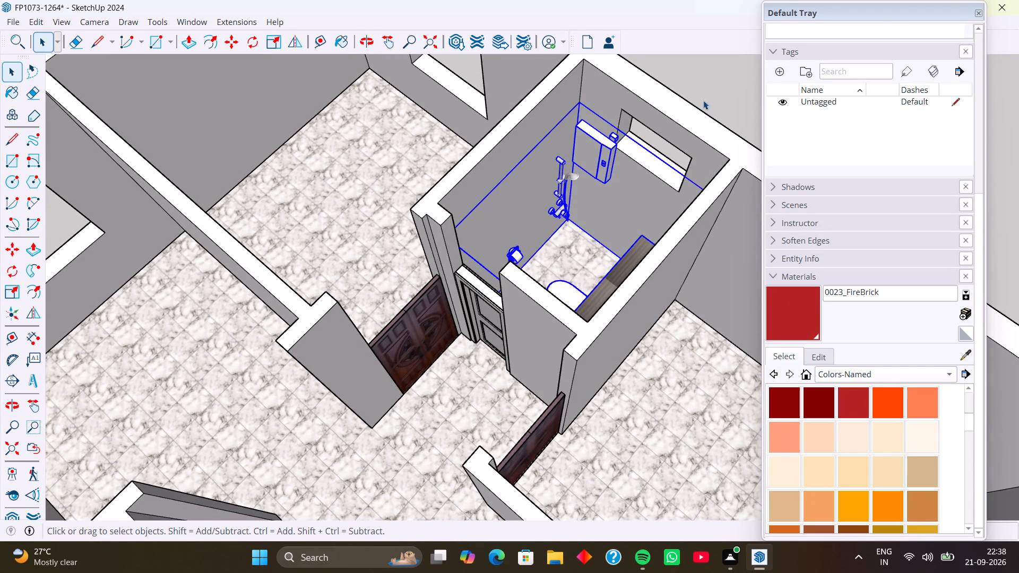
Examine the toilet fixtures' fit in the small room from several sides and from above.
{"action": "middle_click_drag", "start_coordinate": [645, 237], "coordinate": [757, 176]}
{"action": "middle_click_drag", "start_coordinate": [558, 242], "coordinate": [534, 389]}
{"action": "middle_click_drag", "start_coordinate": [534, 305], "coordinate": [834, 250]}
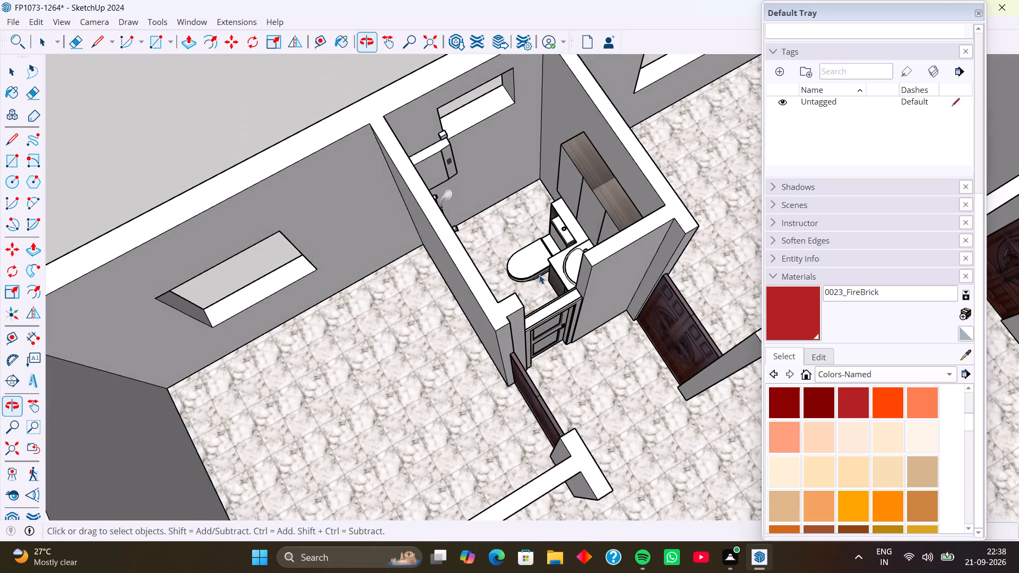
{"action": "middle_click_drag", "start_coordinate": [532, 273], "coordinate": [716, 226]}
{"action": "middle_click_drag", "start_coordinate": [691, 220], "coordinate": [732, 155]}
{"action": "middle_click_drag", "start_coordinate": [518, 265], "coordinate": [486, 265]}
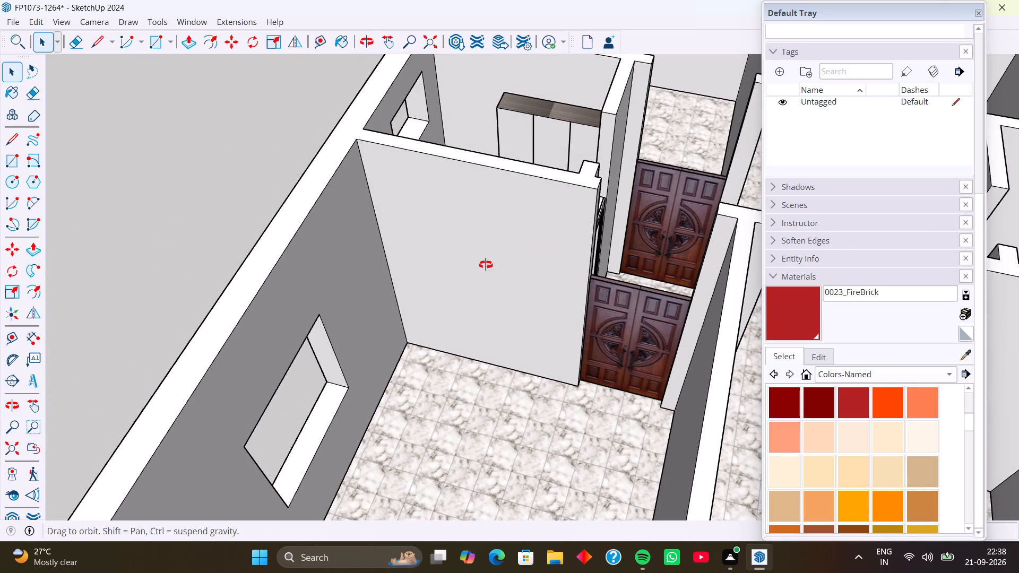
{"action": "middle_click_drag", "start_coordinate": [486, 265], "coordinate": [299, 241]}
{"action": "middle_click_drag", "start_coordinate": [550, 247], "coordinate": [239, 303]}
{"action": "middle_click_drag", "start_coordinate": [583, 209], "coordinate": [659, 302]}
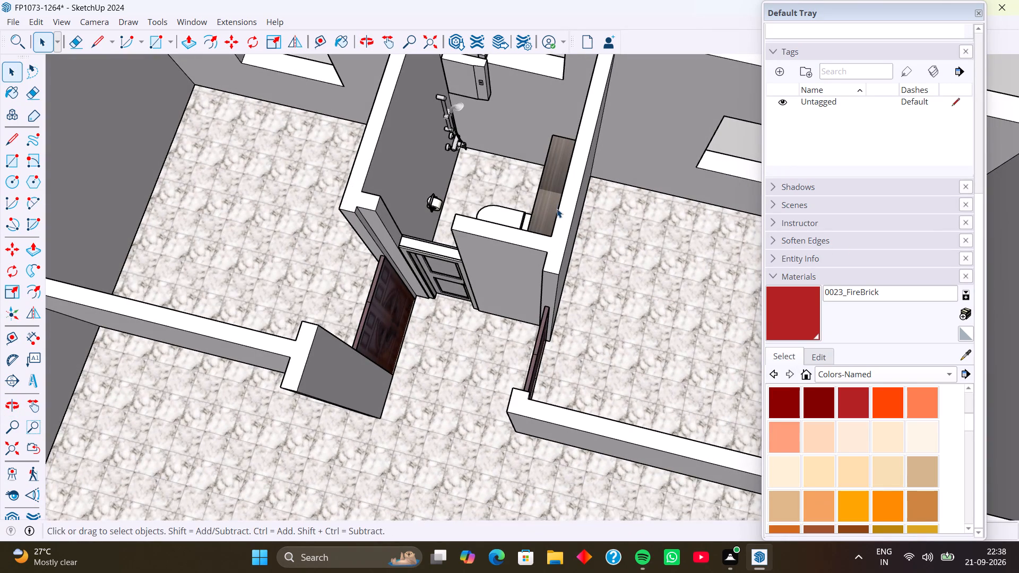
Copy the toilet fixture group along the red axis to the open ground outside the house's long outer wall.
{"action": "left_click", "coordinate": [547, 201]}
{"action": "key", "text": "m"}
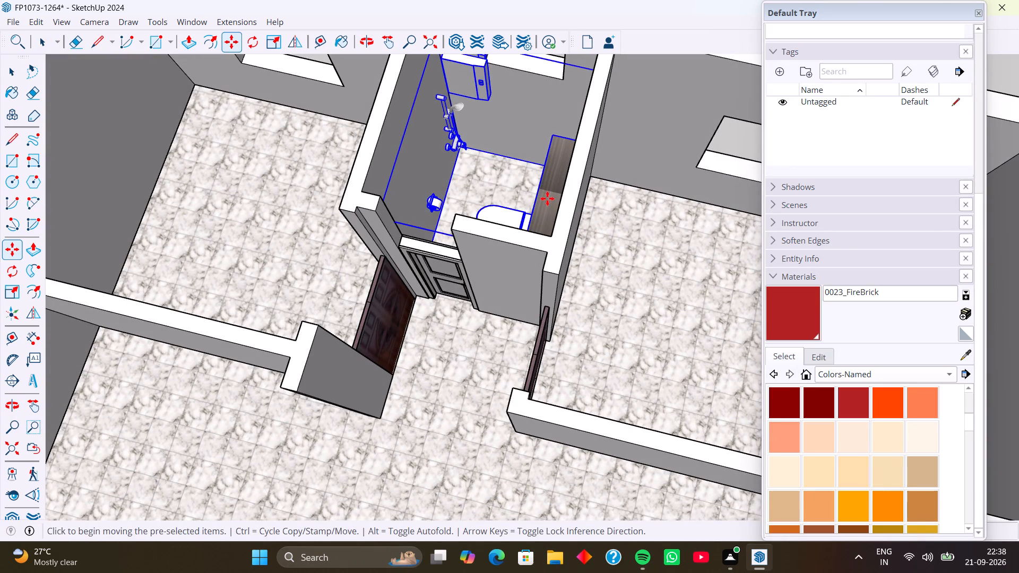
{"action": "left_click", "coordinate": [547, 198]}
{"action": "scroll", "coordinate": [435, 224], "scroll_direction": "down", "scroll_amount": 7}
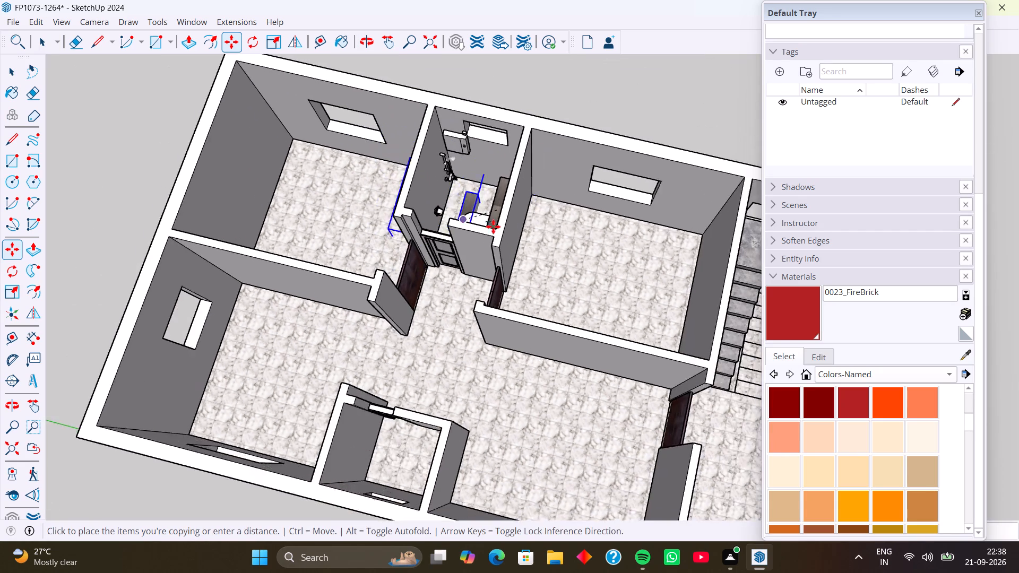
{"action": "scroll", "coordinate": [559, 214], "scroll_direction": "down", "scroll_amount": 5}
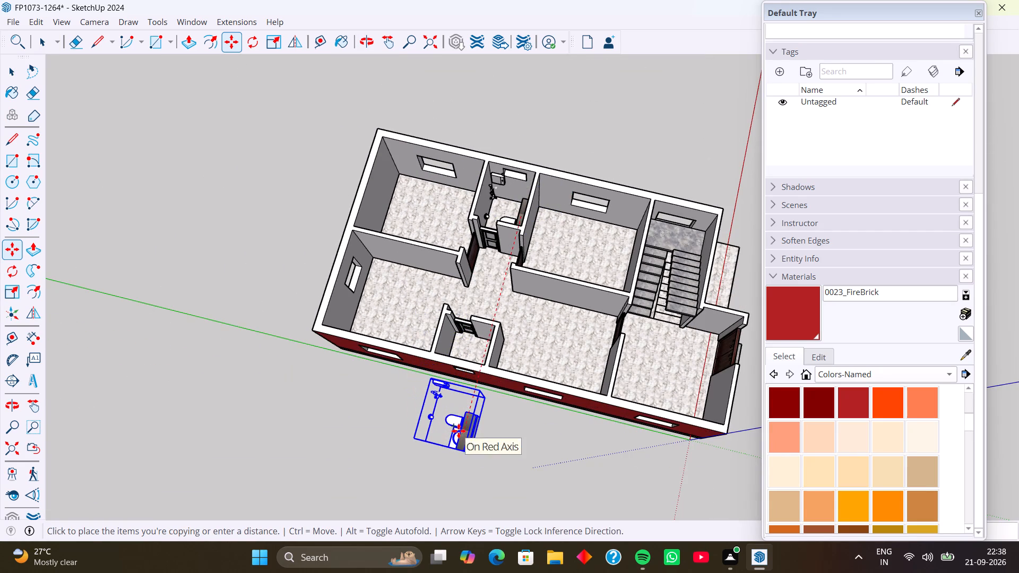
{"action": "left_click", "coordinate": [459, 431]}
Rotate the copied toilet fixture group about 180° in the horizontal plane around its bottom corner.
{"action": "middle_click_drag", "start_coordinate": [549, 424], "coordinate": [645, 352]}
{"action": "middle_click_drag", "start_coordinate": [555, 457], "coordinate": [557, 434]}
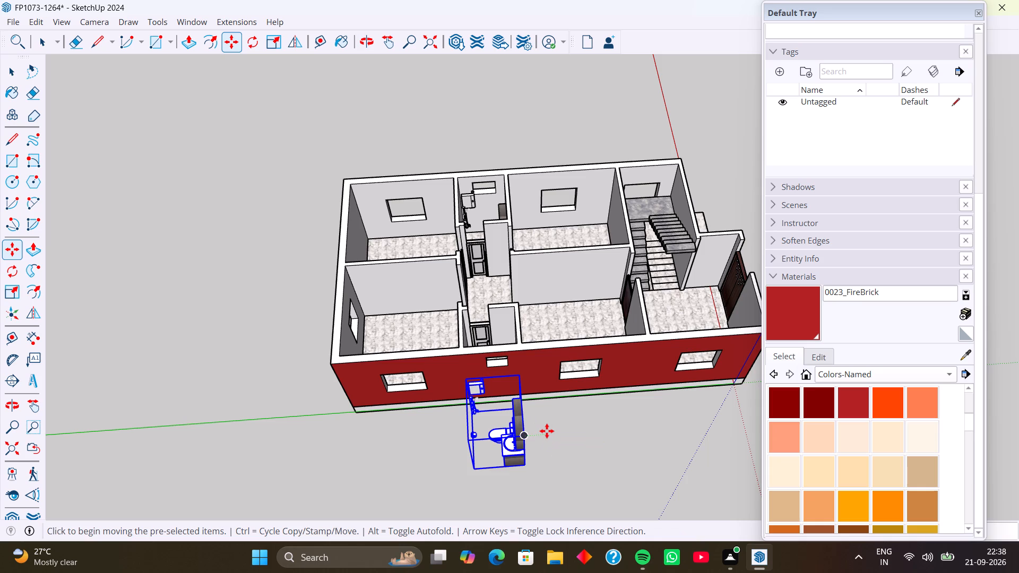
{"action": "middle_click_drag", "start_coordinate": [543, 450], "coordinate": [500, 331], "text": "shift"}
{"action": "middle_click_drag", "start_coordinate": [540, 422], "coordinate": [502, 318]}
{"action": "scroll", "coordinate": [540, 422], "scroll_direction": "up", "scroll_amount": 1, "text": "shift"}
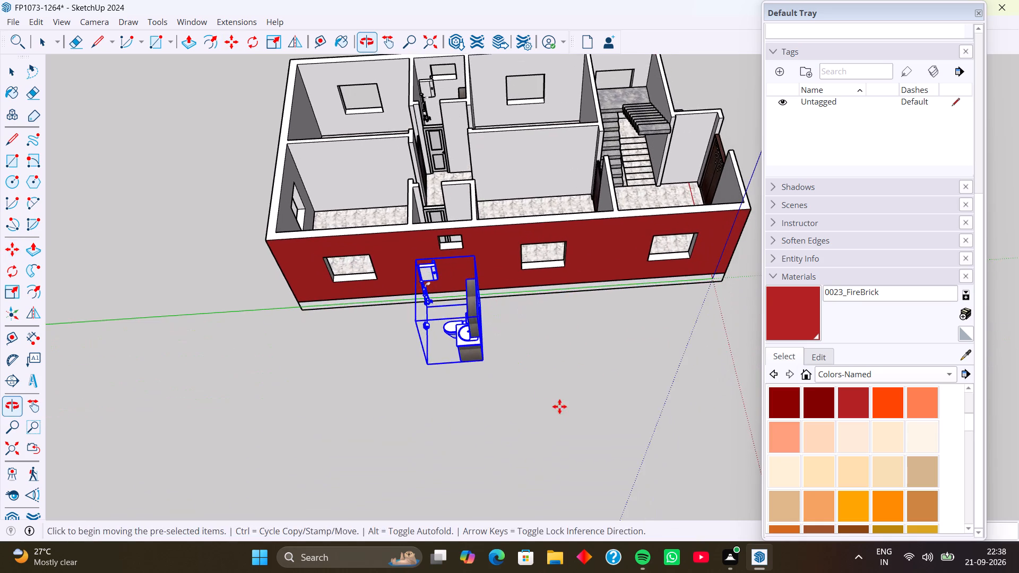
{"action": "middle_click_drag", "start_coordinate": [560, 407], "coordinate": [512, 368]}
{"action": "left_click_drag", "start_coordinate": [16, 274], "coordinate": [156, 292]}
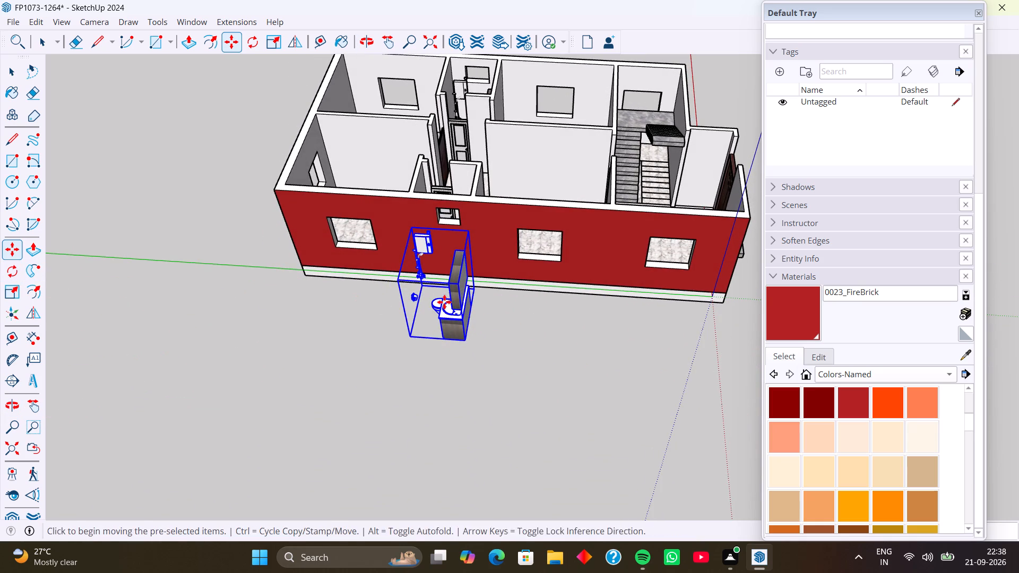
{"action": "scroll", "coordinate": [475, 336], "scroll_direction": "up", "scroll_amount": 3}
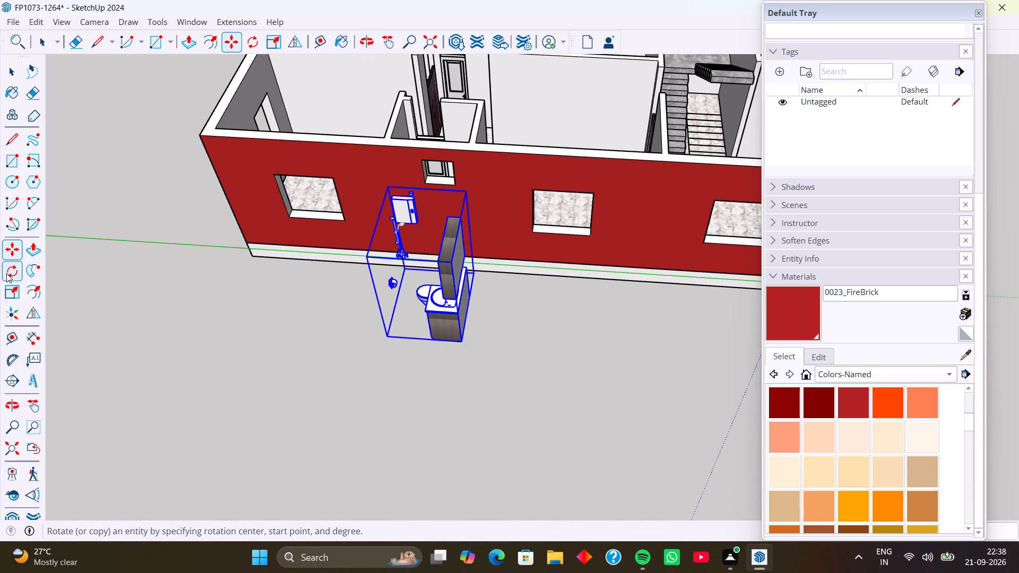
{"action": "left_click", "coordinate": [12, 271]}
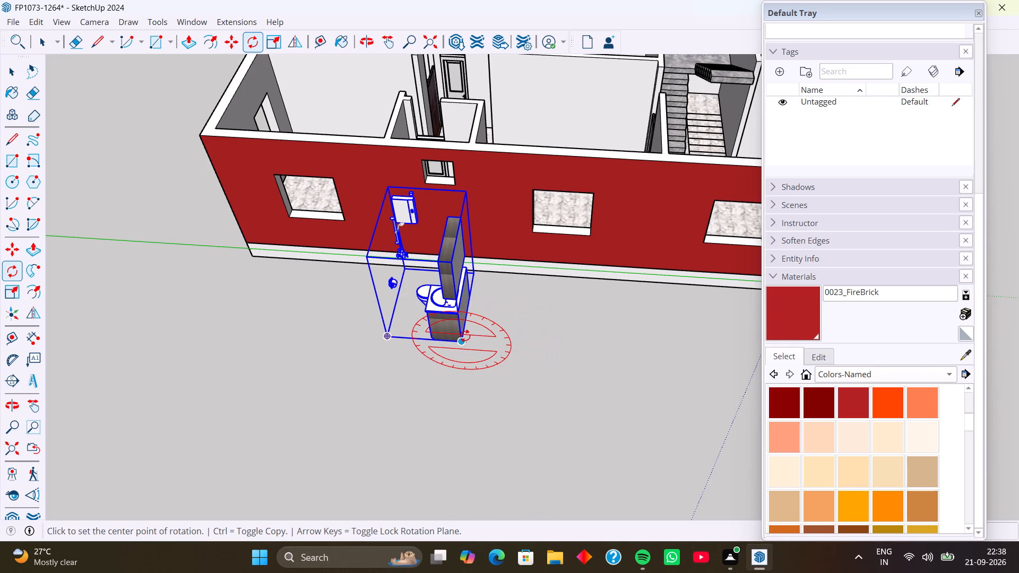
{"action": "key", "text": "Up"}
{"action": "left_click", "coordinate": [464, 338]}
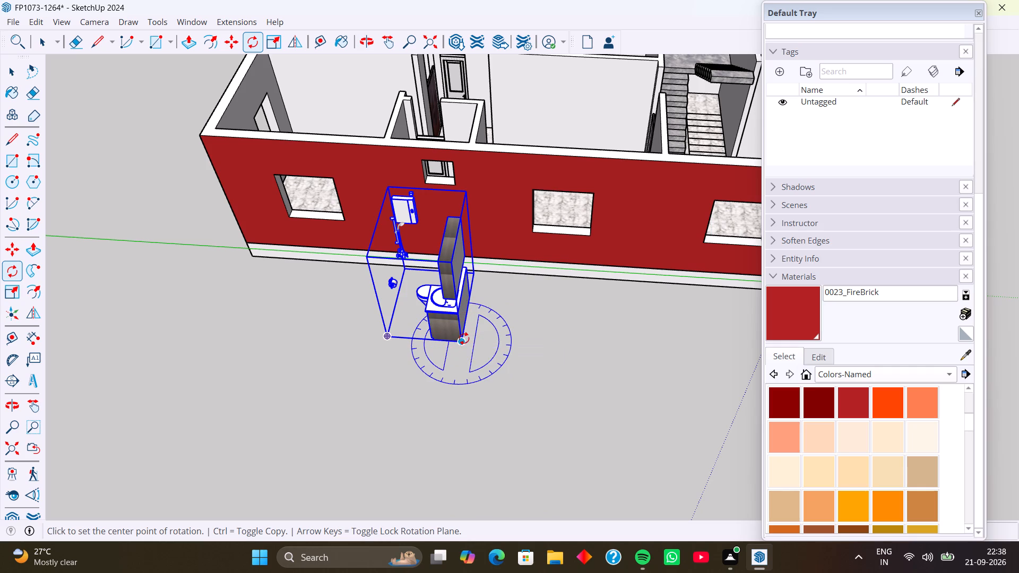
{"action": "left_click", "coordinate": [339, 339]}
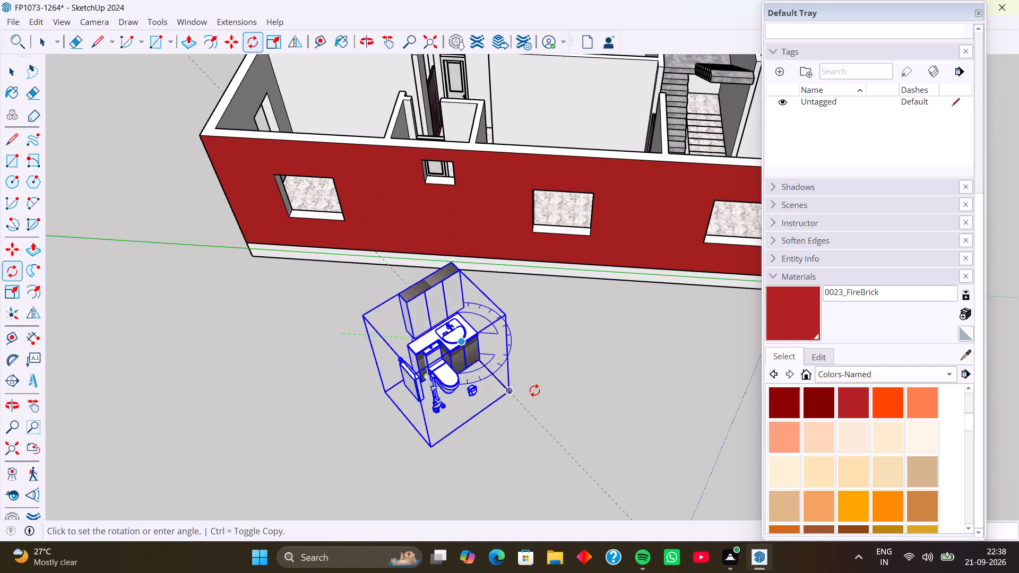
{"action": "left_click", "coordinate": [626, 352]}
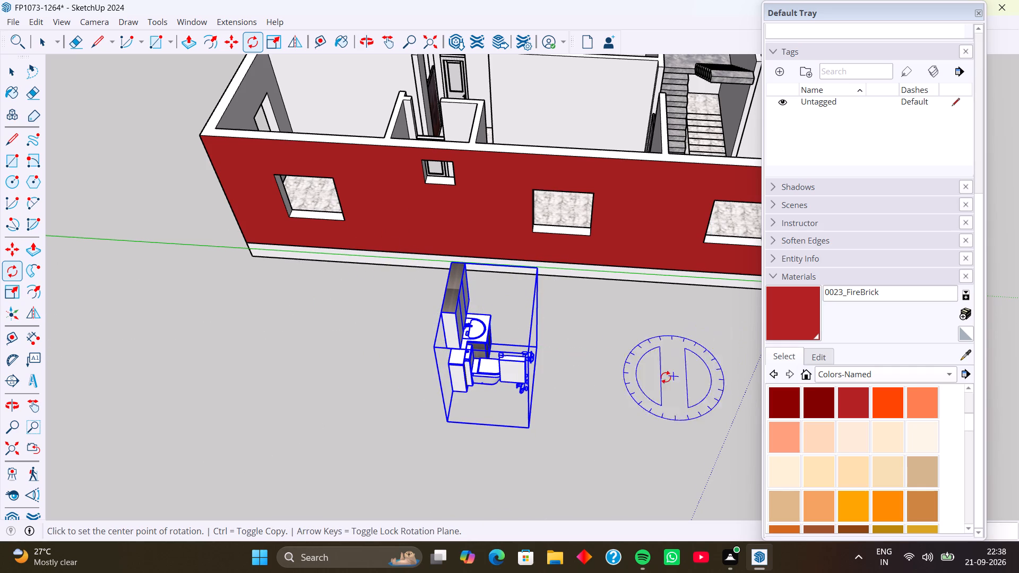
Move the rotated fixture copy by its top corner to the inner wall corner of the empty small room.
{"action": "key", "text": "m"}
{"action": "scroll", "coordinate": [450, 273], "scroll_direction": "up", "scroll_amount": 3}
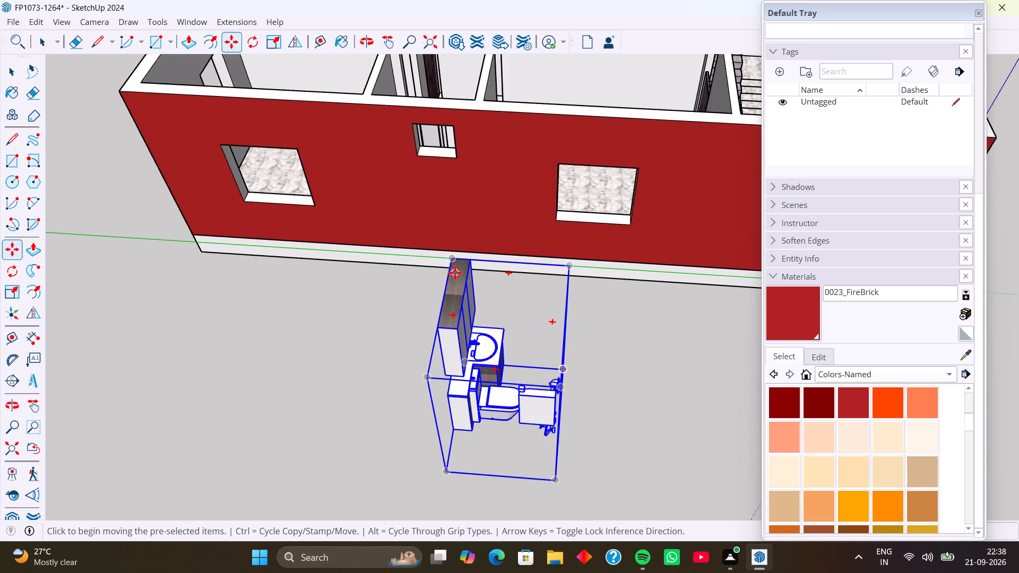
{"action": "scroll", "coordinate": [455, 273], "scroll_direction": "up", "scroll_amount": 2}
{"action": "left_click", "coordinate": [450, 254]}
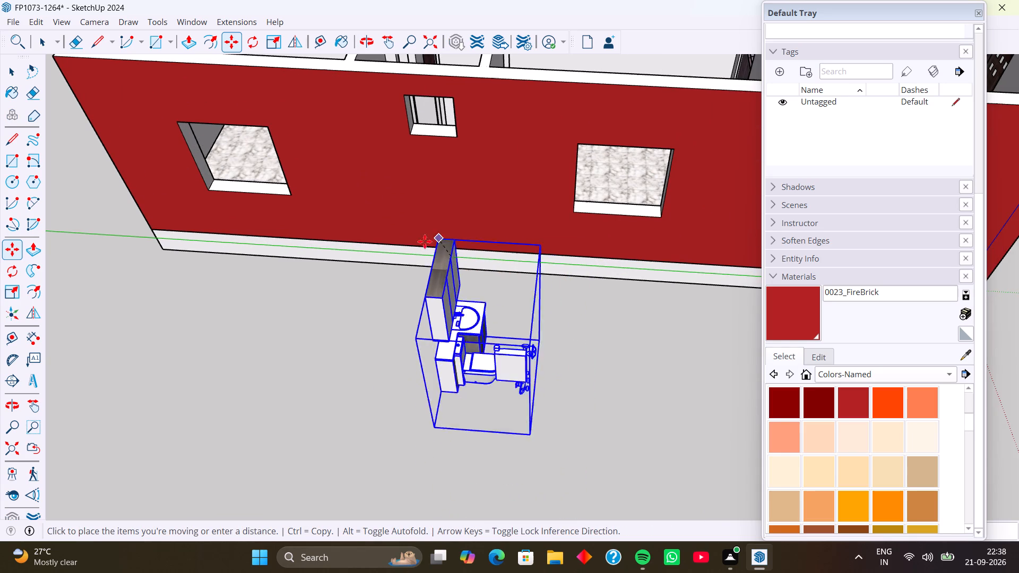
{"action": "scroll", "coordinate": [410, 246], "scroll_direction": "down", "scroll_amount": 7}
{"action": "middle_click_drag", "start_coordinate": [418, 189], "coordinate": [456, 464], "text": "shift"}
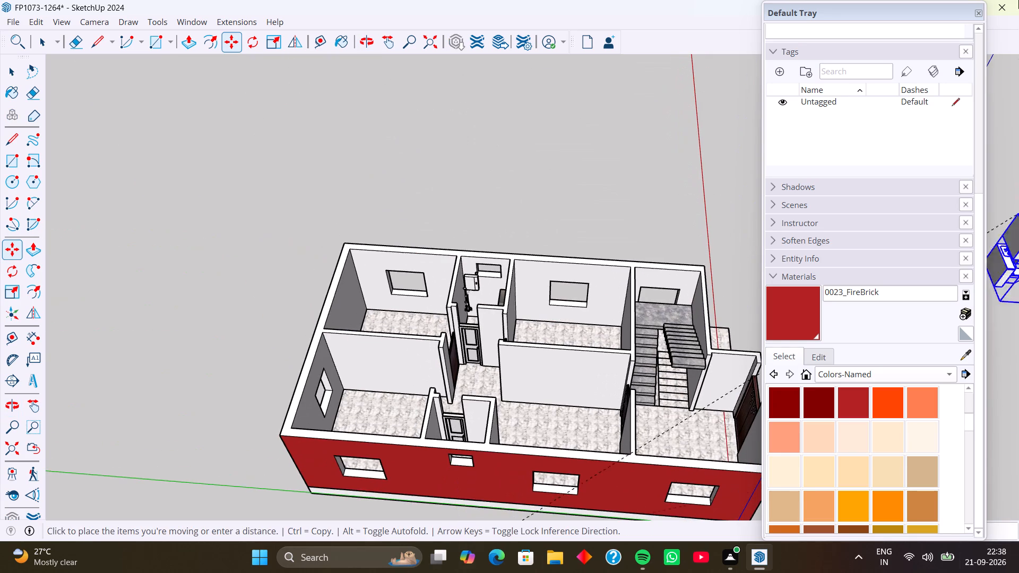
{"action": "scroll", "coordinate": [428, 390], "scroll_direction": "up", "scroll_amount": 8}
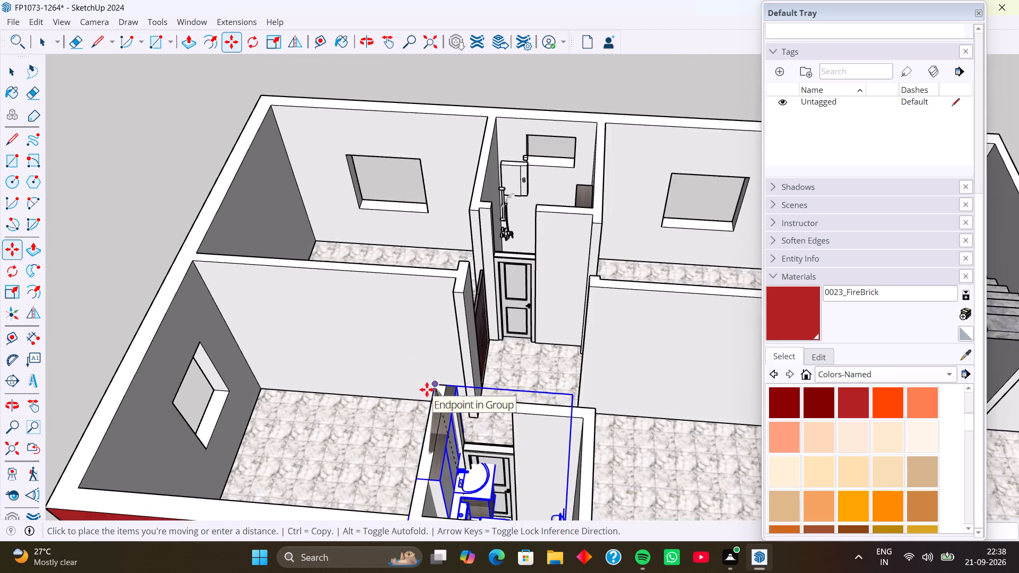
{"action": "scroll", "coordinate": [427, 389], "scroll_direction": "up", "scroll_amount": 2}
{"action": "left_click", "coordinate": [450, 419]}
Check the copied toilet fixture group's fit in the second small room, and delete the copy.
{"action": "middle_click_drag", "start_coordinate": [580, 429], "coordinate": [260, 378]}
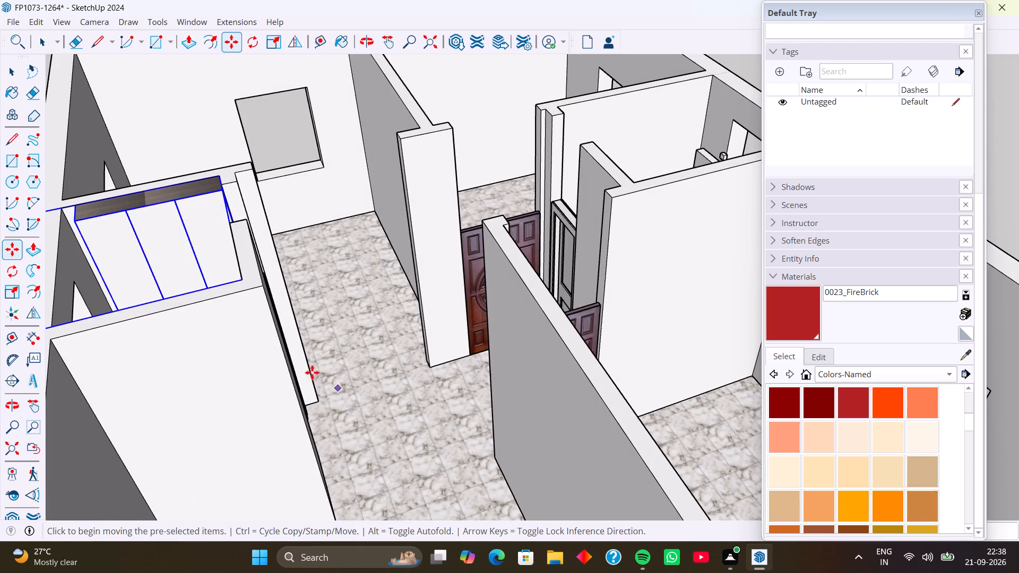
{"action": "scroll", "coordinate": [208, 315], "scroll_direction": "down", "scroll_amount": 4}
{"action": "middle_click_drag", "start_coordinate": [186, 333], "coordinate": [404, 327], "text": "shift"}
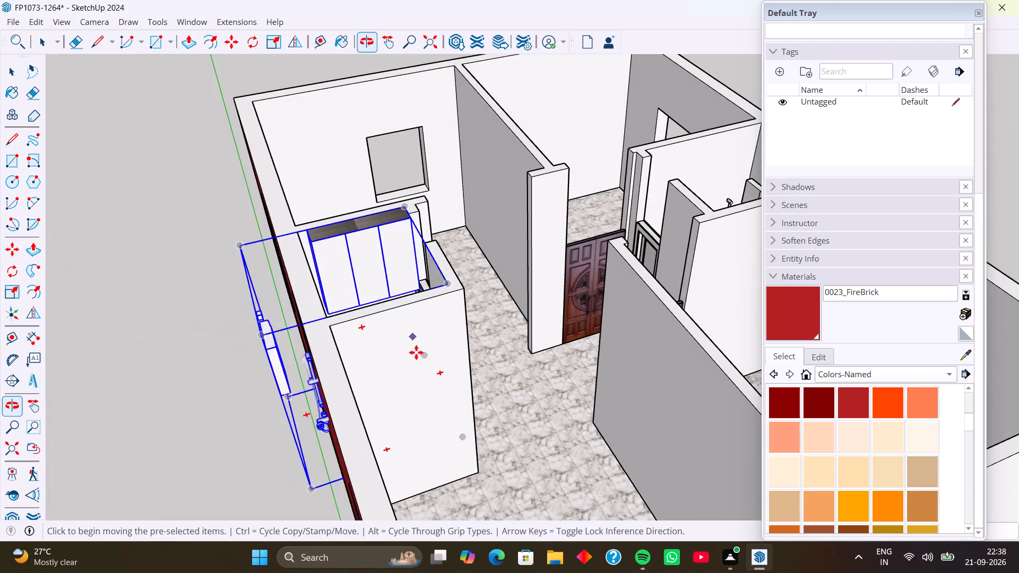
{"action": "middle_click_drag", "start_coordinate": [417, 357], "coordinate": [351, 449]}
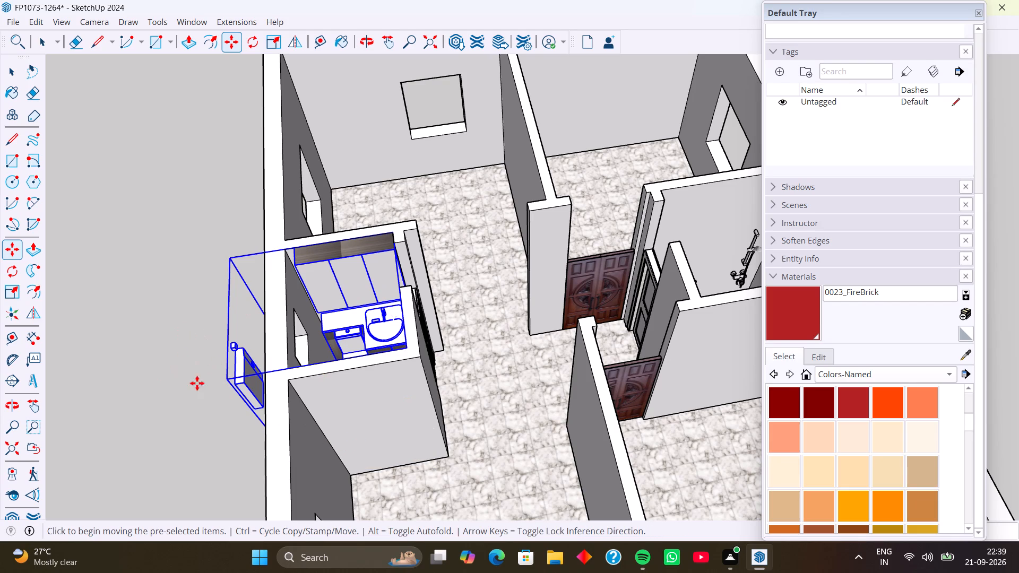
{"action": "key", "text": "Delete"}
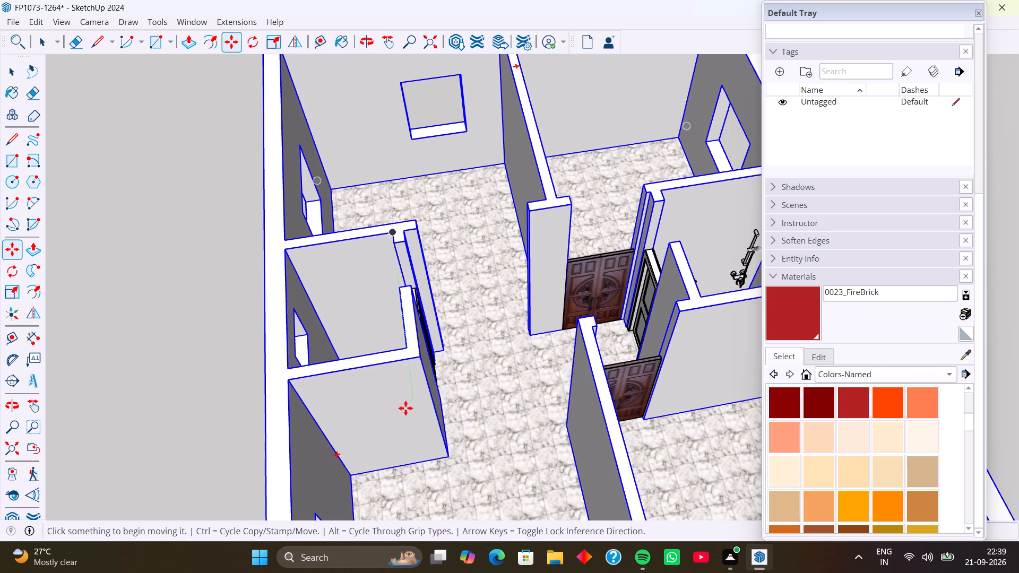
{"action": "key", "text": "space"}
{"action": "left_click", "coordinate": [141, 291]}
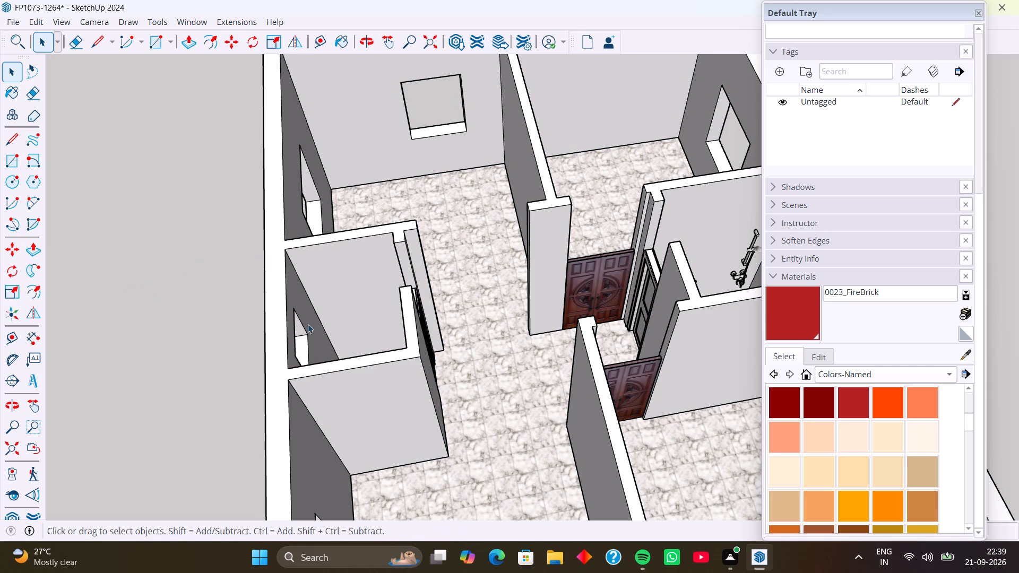
Open the house wall group for editing and select the short top edge of the wall end at the main entrance opening.
{"action": "middle_click_drag", "start_coordinate": [339, 340], "coordinate": [30, 266]}
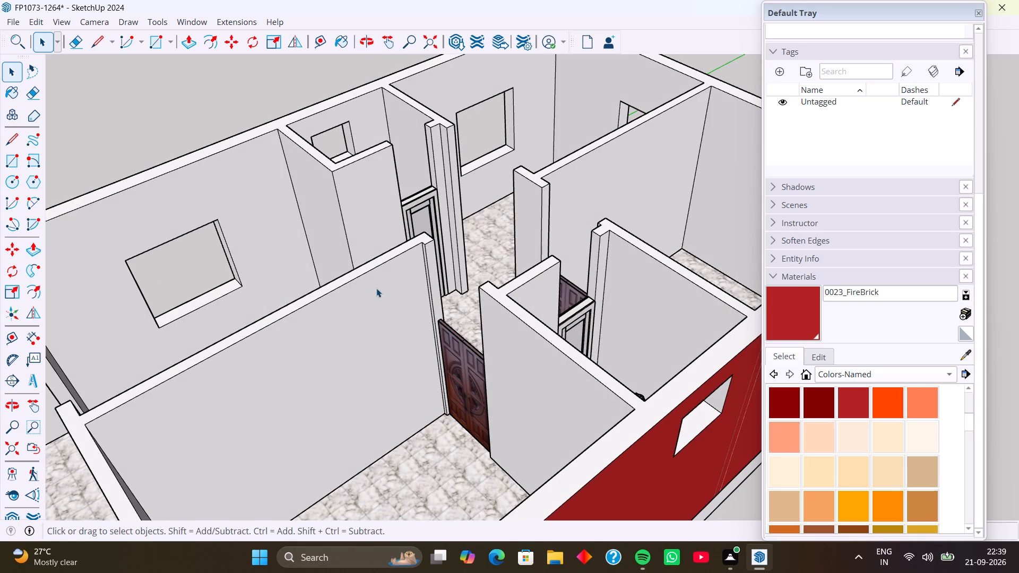
{"action": "middle_click_drag", "start_coordinate": [393, 203], "coordinate": [400, 312]}
{"action": "middle_click_drag", "start_coordinate": [410, 288], "coordinate": [350, 188]}
{"action": "middle_click_drag", "start_coordinate": [396, 314], "coordinate": [408, 298]}
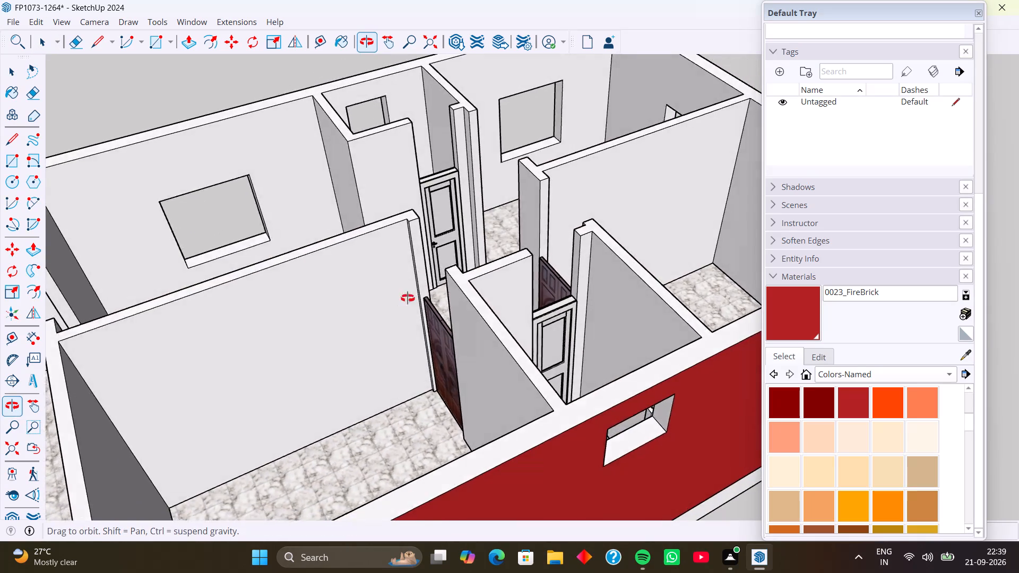
{"action": "middle_click_drag", "start_coordinate": [408, 298], "coordinate": [425, 290]}
{"action": "scroll", "coordinate": [316, 339], "scroll_direction": "down", "scroll_amount": 3}
{"action": "middle_click_drag", "start_coordinate": [257, 357], "coordinate": [472, 284]}
{"action": "middle_click_drag", "start_coordinate": [440, 352], "coordinate": [331, 356]}
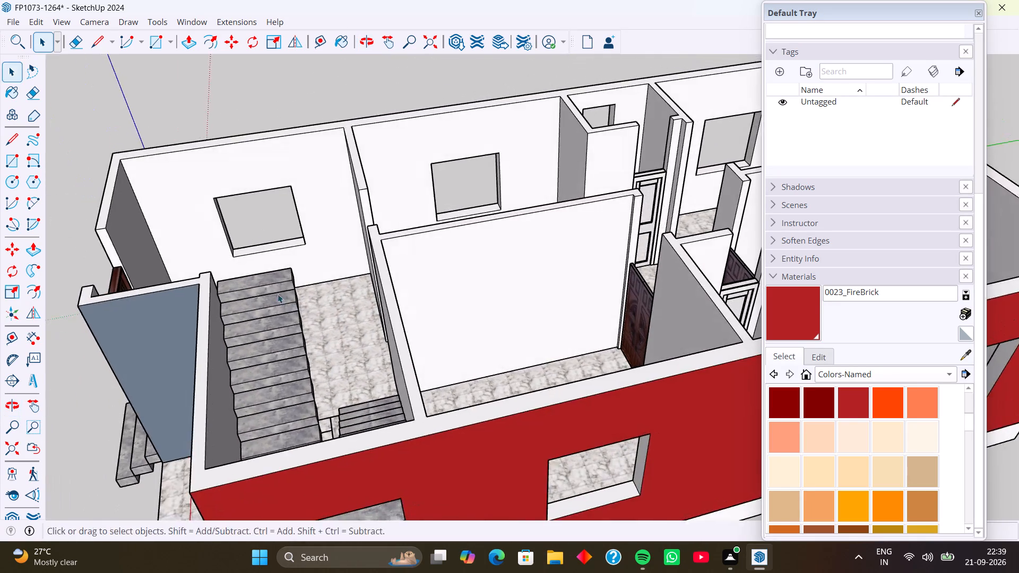
{"action": "middle_click_drag", "start_coordinate": [253, 282], "coordinate": [568, 276], "text": "shift"}
{"action": "scroll", "coordinate": [373, 220], "scroll_direction": "up", "scroll_amount": 5}
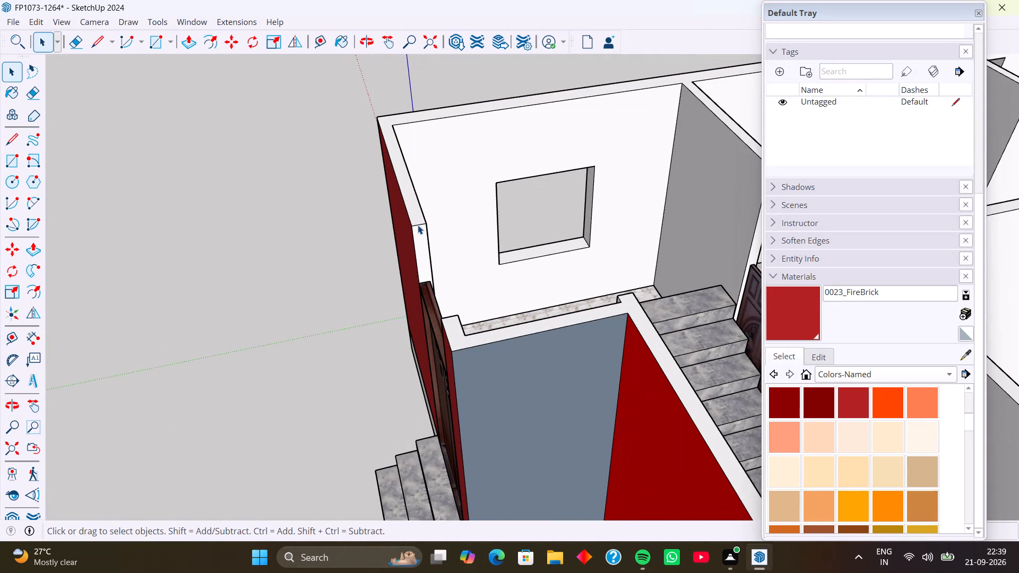
{"action": "left_click", "coordinate": [418, 225]}
{"action": "left_click", "coordinate": [301, 247]}
{"action": "double_click", "coordinate": [417, 232]}
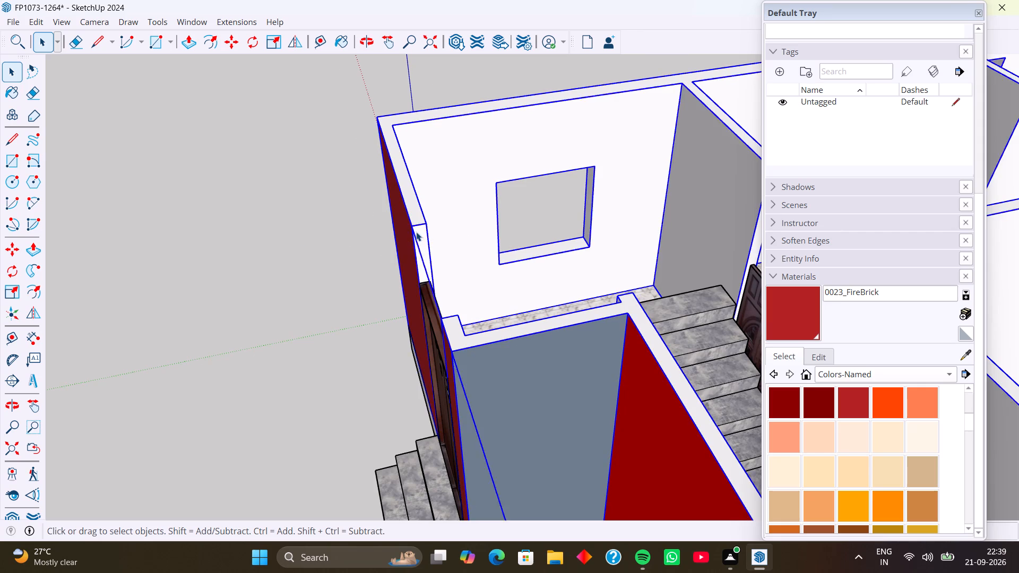
{"action": "left_click", "coordinate": [418, 224]}
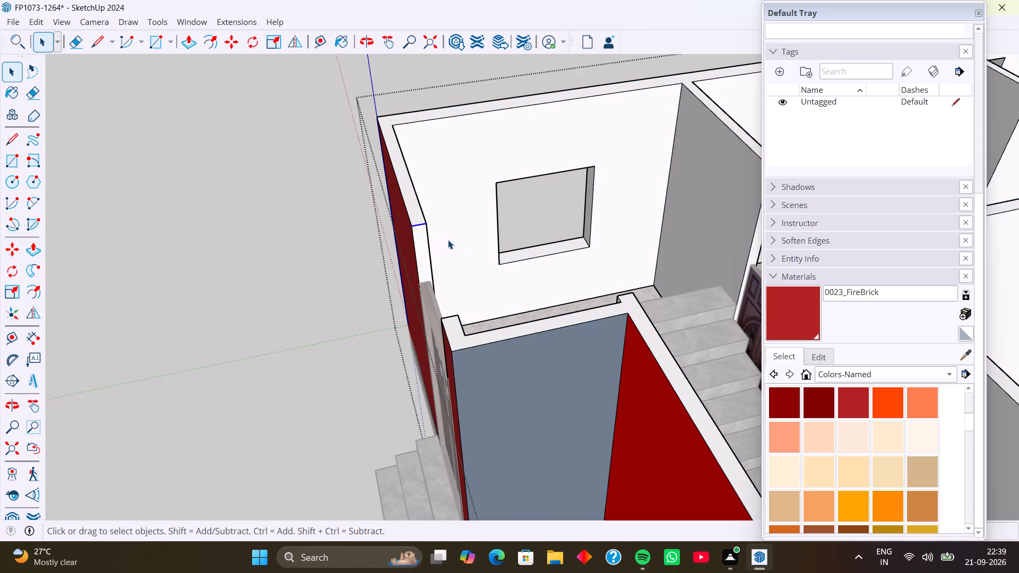
Add the short top edge of the wall end at the doorway beside the staircase room to the selection.
{"action": "middle_click_drag", "start_coordinate": [562, 264], "coordinate": [424, 246]}
{"action": "scroll", "coordinate": [504, 233], "scroll_direction": "down", "scroll_amount": 3, "text": "shift"}
{"action": "middle_click_drag", "start_coordinate": [607, 239], "coordinate": [362, 172], "text": "shift"}
{"action": "scroll", "coordinate": [607, 238], "scroll_direction": "up", "scroll_amount": 1, "text": "shift"}
{"action": "middle_click_drag", "start_coordinate": [436, 173], "coordinate": [500, 166], "text": "shift"}
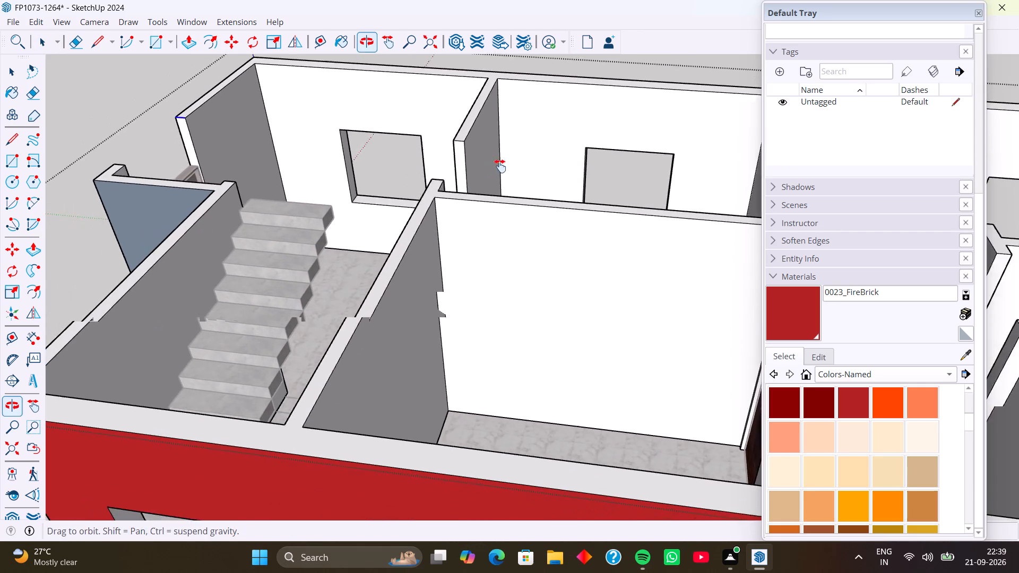
{"action": "middle_click_drag", "start_coordinate": [500, 166], "coordinate": [515, 164], "text": "shift"}
{"action": "middle_click_drag", "start_coordinate": [476, 199], "coordinate": [598, 214]}
{"action": "middle_click", "coordinate": [472, 152], "text": "shift"}
{"action": "scroll", "coordinate": [466, 152], "scroll_direction": "up", "scroll_amount": 3, "text": "shift"}
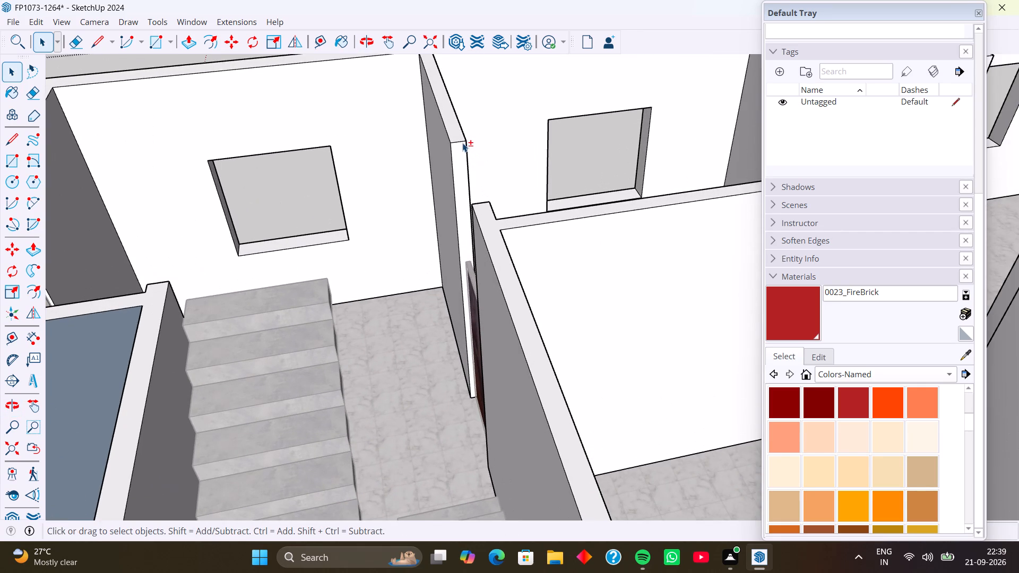
{"action": "left_click", "coordinate": [461, 140], "text": "shift"}
Add the wall-end top edges at the two hallway room doorways and the furnished small room's doorway to the selection.
{"action": "scroll", "coordinate": [346, 166], "scroll_direction": "down", "scroll_amount": 4}
{"action": "middle_click_drag", "start_coordinate": [406, 185], "coordinate": [227, 187], "text": "shift"}
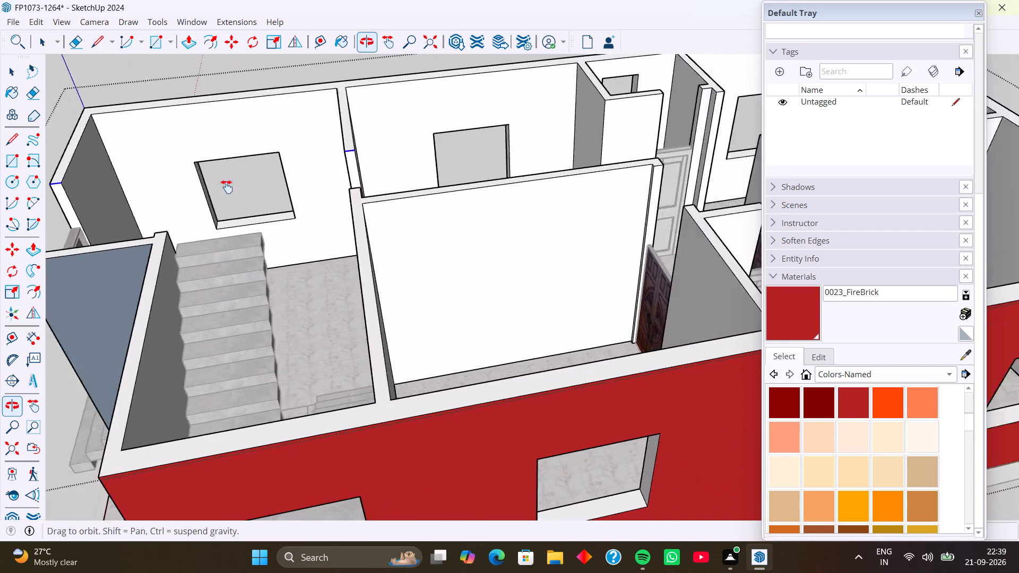
{"action": "middle_click_drag", "start_coordinate": [227, 187], "coordinate": [121, 187], "text": "shift"}
{"action": "middle_click_drag", "start_coordinate": [347, 180], "coordinate": [266, 190]}
{"action": "scroll", "coordinate": [272, 195], "scroll_direction": "up", "scroll_amount": 6}
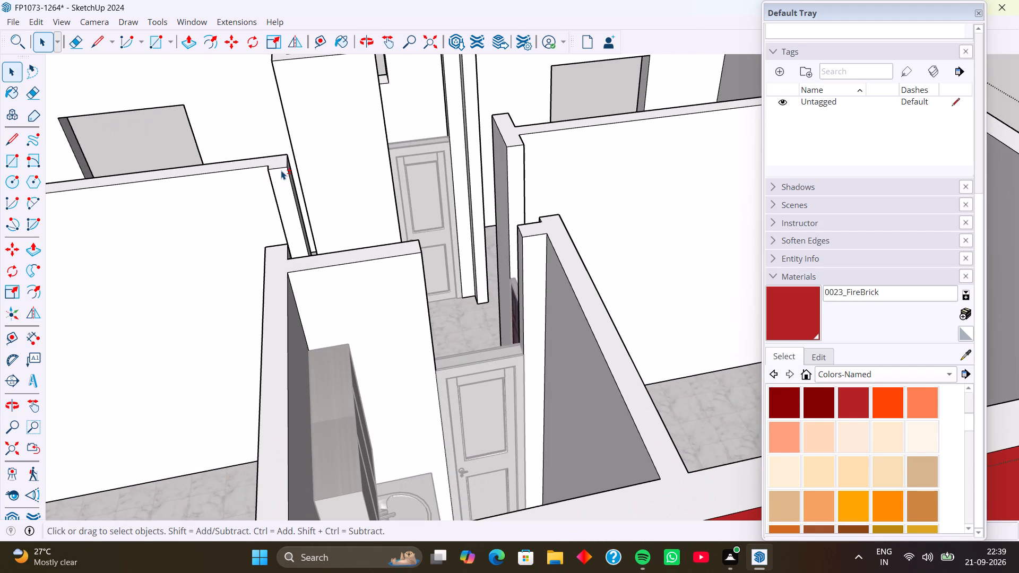
{"action": "left_click", "coordinate": [281, 170], "text": "shift"}
{"action": "middle_click_drag", "start_coordinate": [378, 179], "coordinate": [264, 253]}
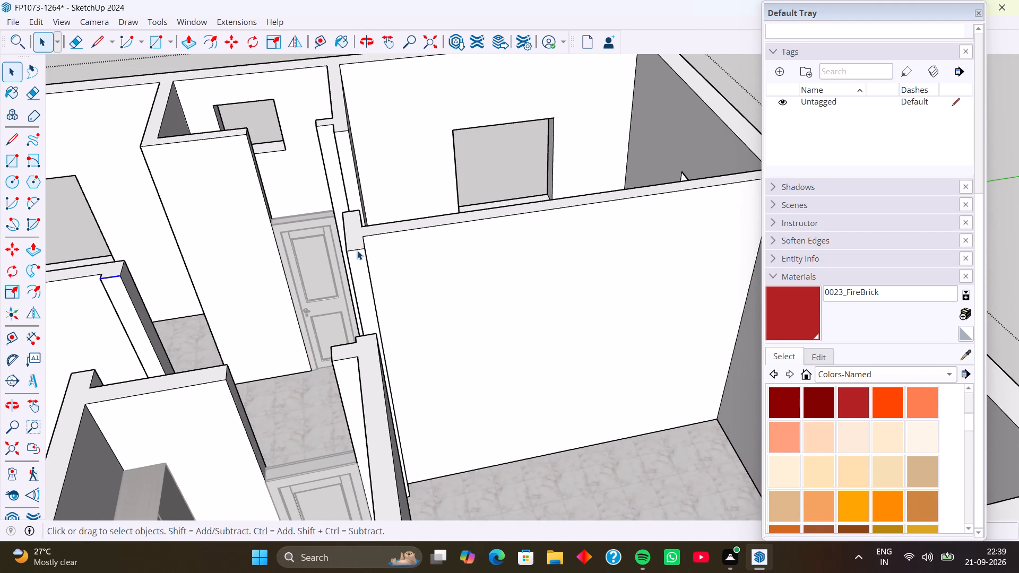
{"action": "scroll", "coordinate": [357, 250], "scroll_direction": "up", "scroll_amount": 2}
{"action": "left_click", "coordinate": [357, 250], "text": "shift"}
{"action": "middle_click_drag", "start_coordinate": [329, 280], "coordinate": [333, 199]}
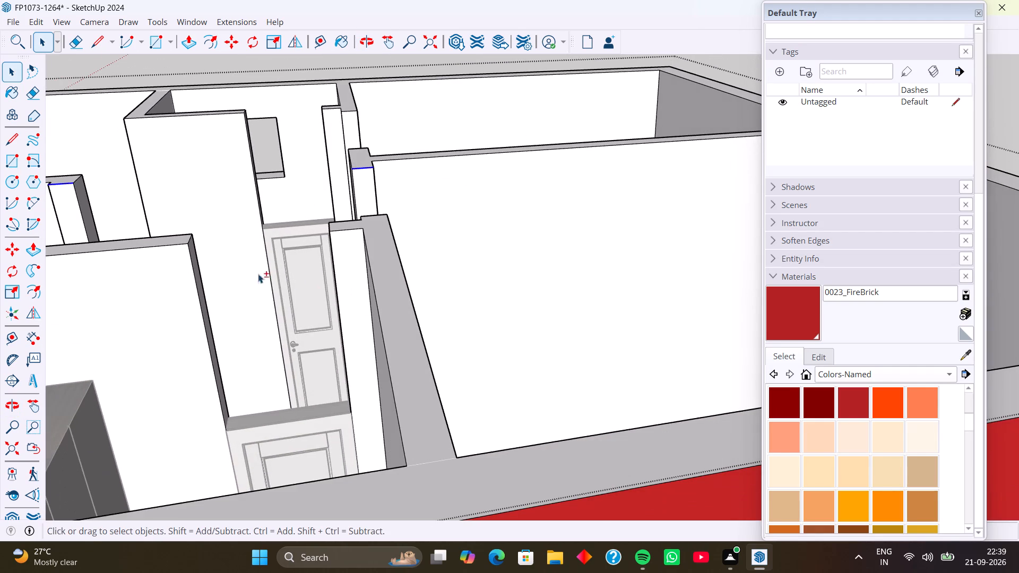
{"action": "left_click", "coordinate": [187, 241], "text": "shift"}
Add the wall-end top edge at the remaining small room's doorway to the selected doorway edges.
{"action": "middle_click_drag", "start_coordinate": [231, 256], "coordinate": [289, 349]}
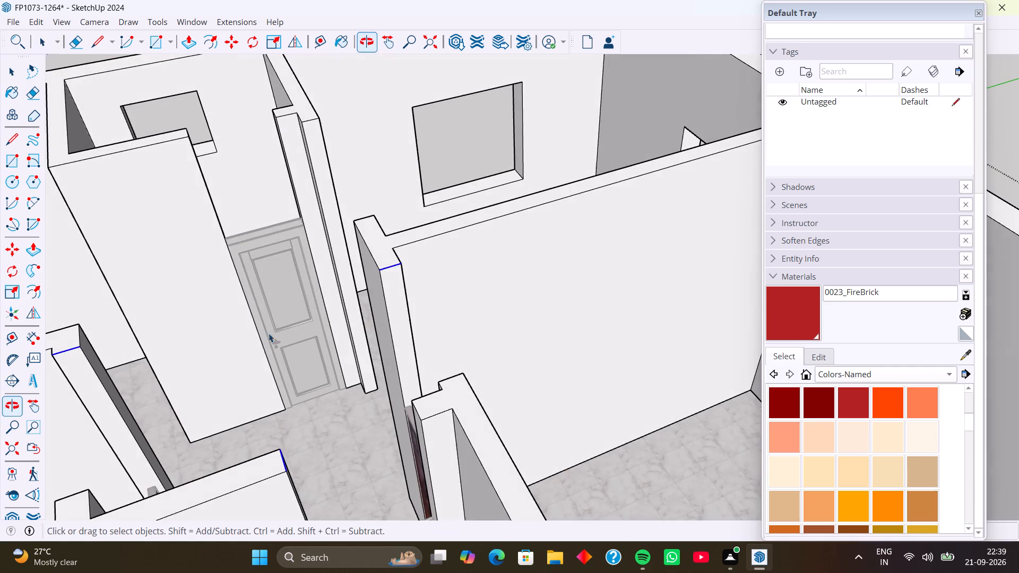
{"action": "middle_click_drag", "start_coordinate": [254, 268], "coordinate": [63, 306]}
{"action": "middle_click_drag", "start_coordinate": [331, 270], "coordinate": [61, 315]}
{"action": "scroll", "coordinate": [189, 240], "scroll_direction": "down", "scroll_amount": 4, "text": "shift"}
{"action": "middle_click_drag", "start_coordinate": [270, 180], "coordinate": [262, 345], "text": "shift"}
{"action": "middle_click_drag", "start_coordinate": [412, 350], "coordinate": [262, 357]}
{"action": "scroll", "coordinate": [357, 172], "scroll_direction": "up", "scroll_amount": 5, "text": "shift"}
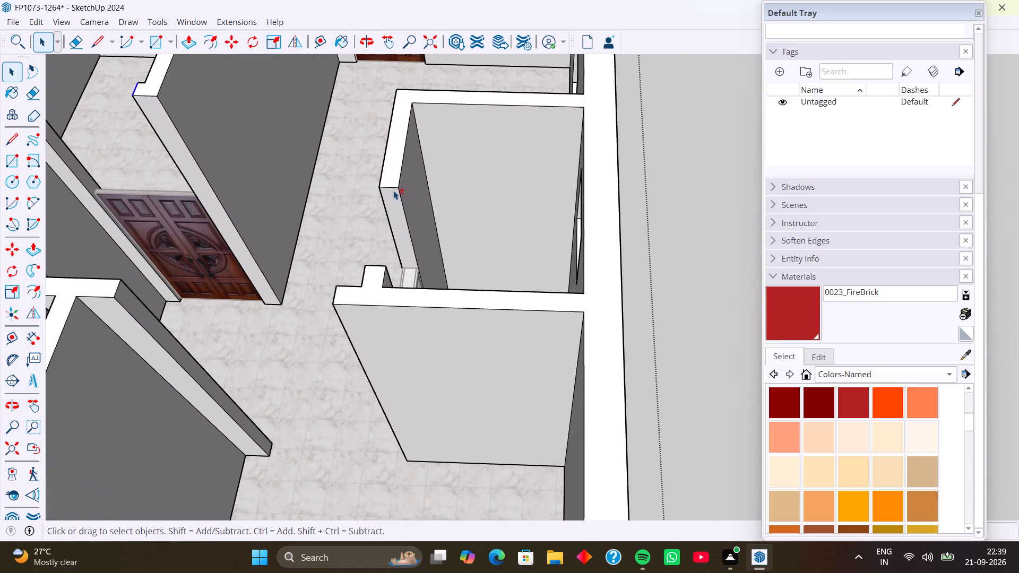
{"action": "left_click", "coordinate": [393, 189], "text": "shift"}
Copy all the selected wall-end edges 3' straight down from the wall top.
{"action": "middle_click_drag", "start_coordinate": [398, 226], "coordinate": [430, 165]}
{"action": "scroll", "coordinate": [398, 226], "scroll_direction": "up", "scroll_amount": 1}
{"action": "scroll", "coordinate": [430, 166], "scroll_direction": "down", "scroll_amount": 5}
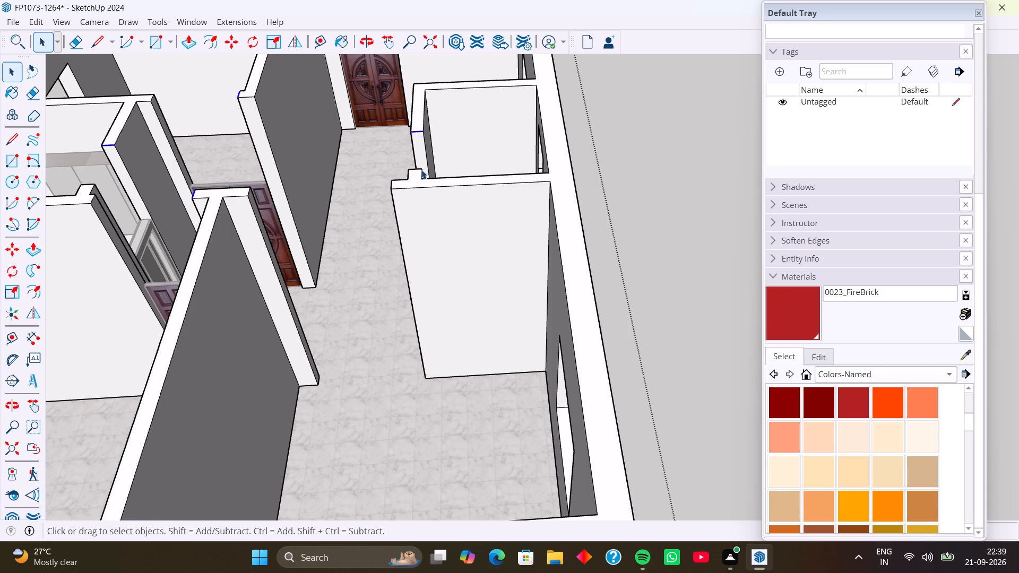
{"action": "key", "text": "m"}
{"action": "scroll", "coordinate": [435, 123], "scroll_direction": "up", "scroll_amount": 8}
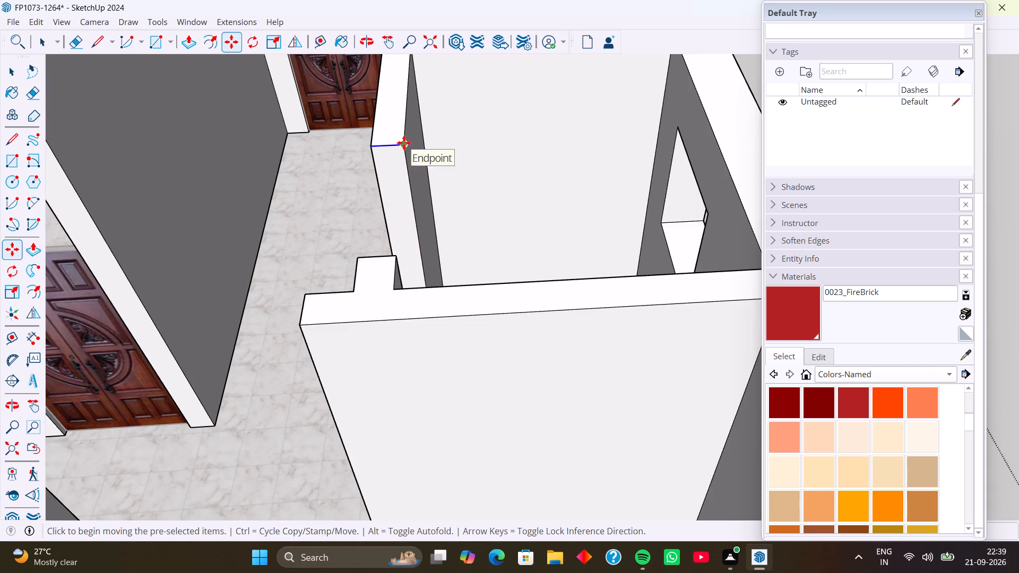
{"action": "left_click", "coordinate": [404, 143]}
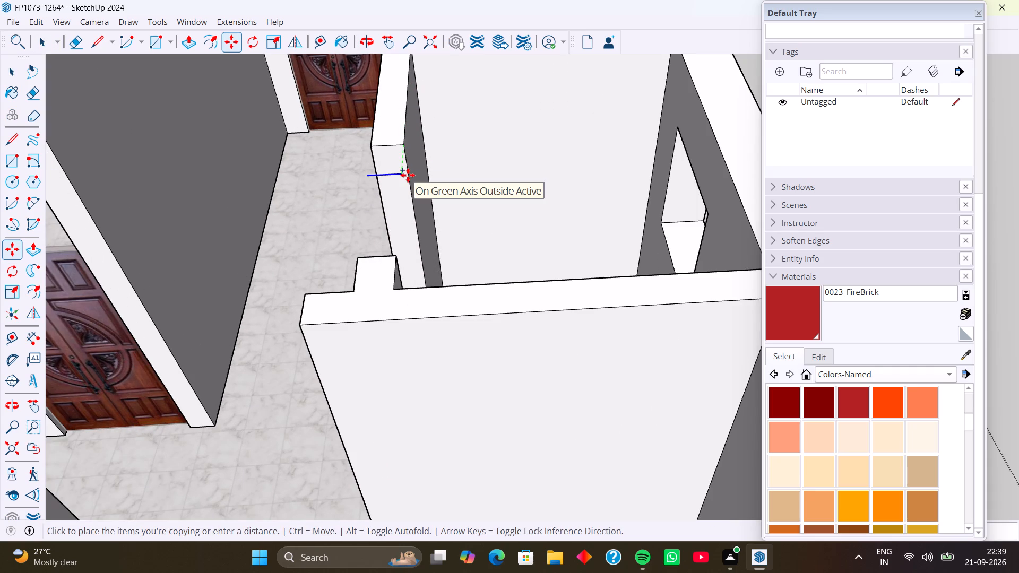
{"action": "key", "text": "Up"}
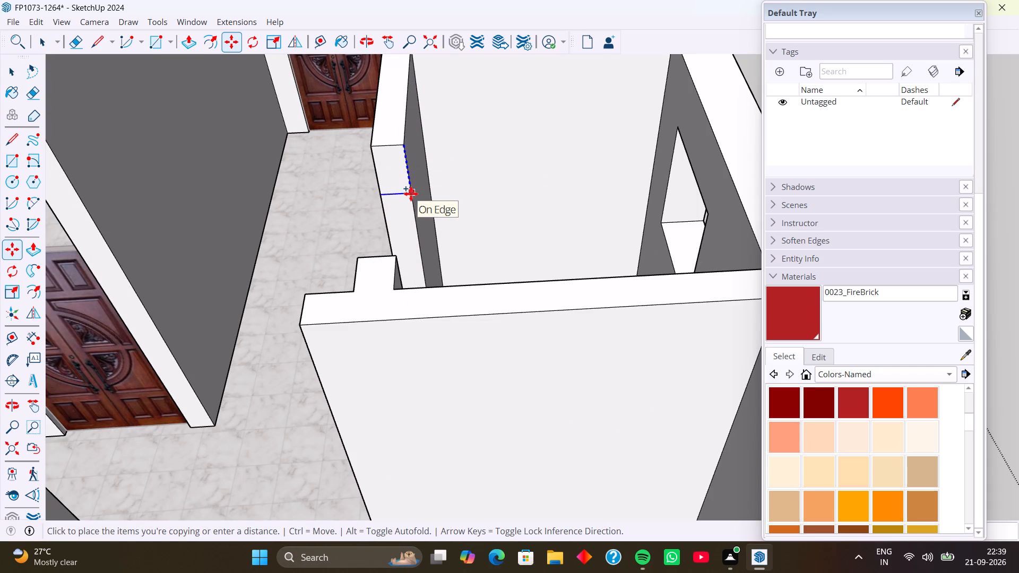
{"action": "type", "text": "3'"}
{"action": "key", "text": "Return"}
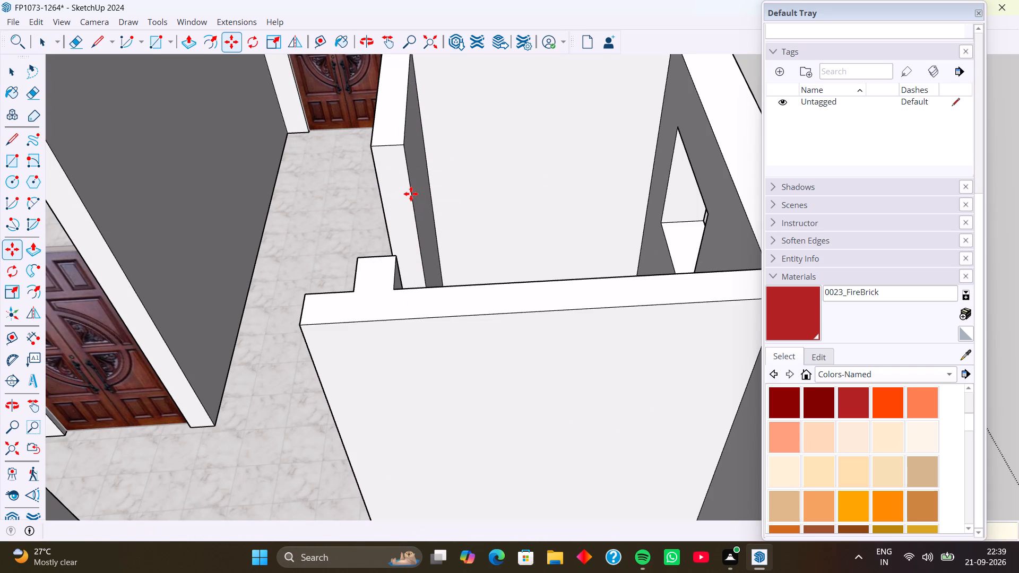
Push/Pull the upper wall-end faces at the two small rooms' doorways across to the opposite walls to form lintels.
{"action": "key", "text": "p"}
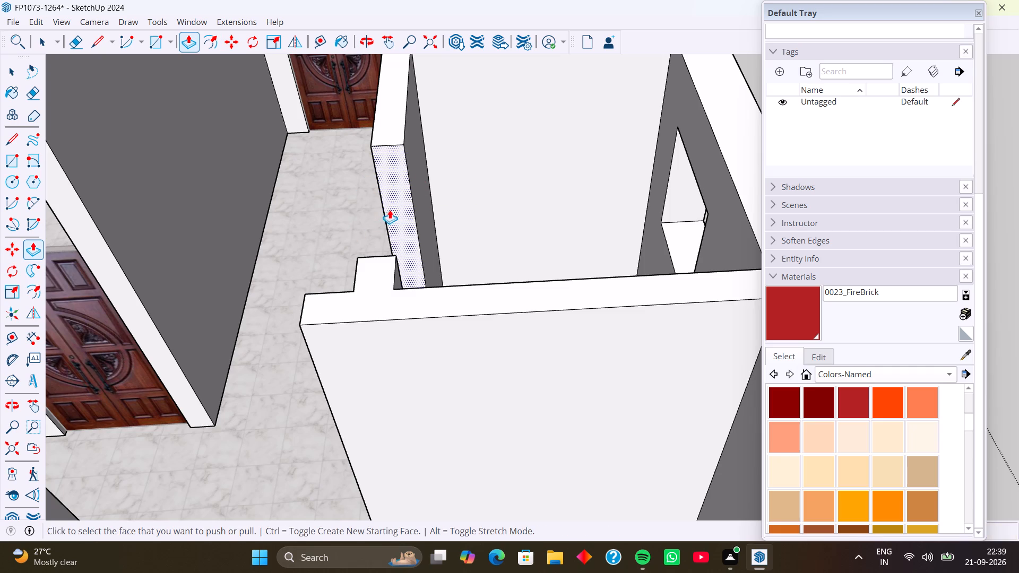
{"action": "left_click", "coordinate": [393, 204]}
{"action": "left_click", "coordinate": [396, 256]}
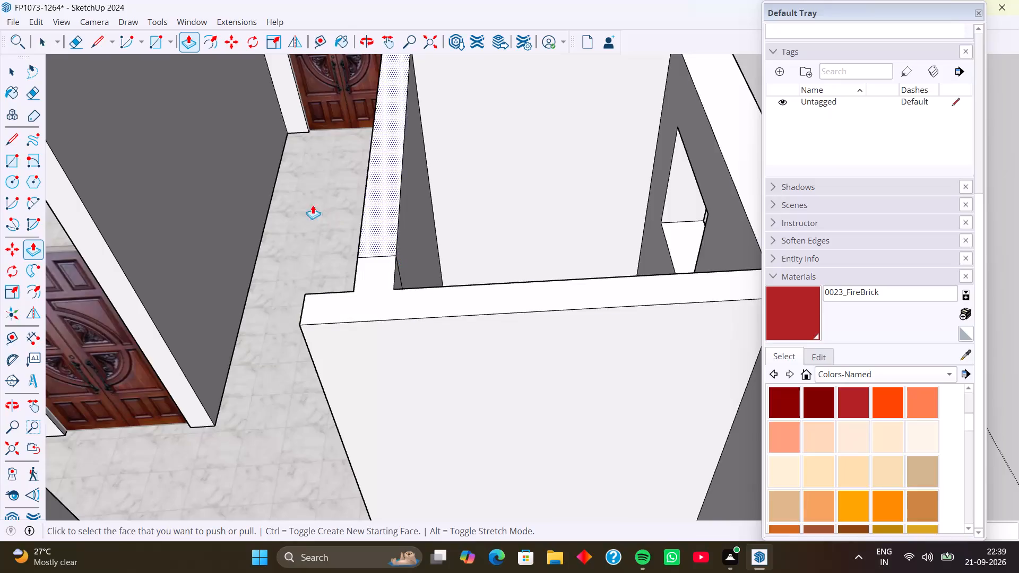
{"action": "scroll", "coordinate": [289, 205], "scroll_direction": "down", "scroll_amount": 4}
{"action": "middle_click_drag", "start_coordinate": [268, 226], "coordinate": [495, 208]}
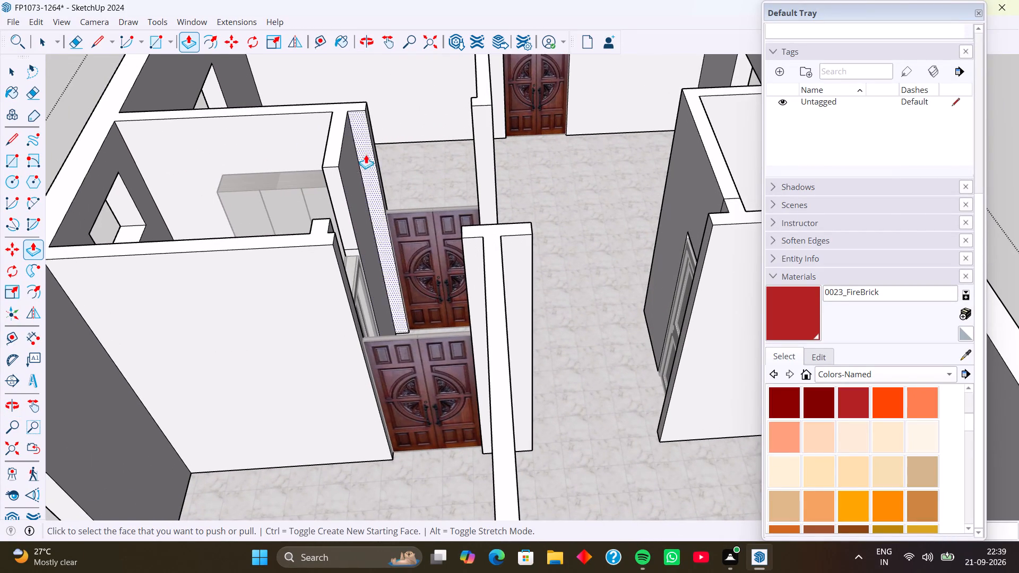
{"action": "middle_click_drag", "start_coordinate": [343, 178], "coordinate": [373, 170]}
{"action": "scroll", "coordinate": [365, 185], "scroll_direction": "up", "scroll_amount": 2}
{"action": "left_click", "coordinate": [358, 179]}
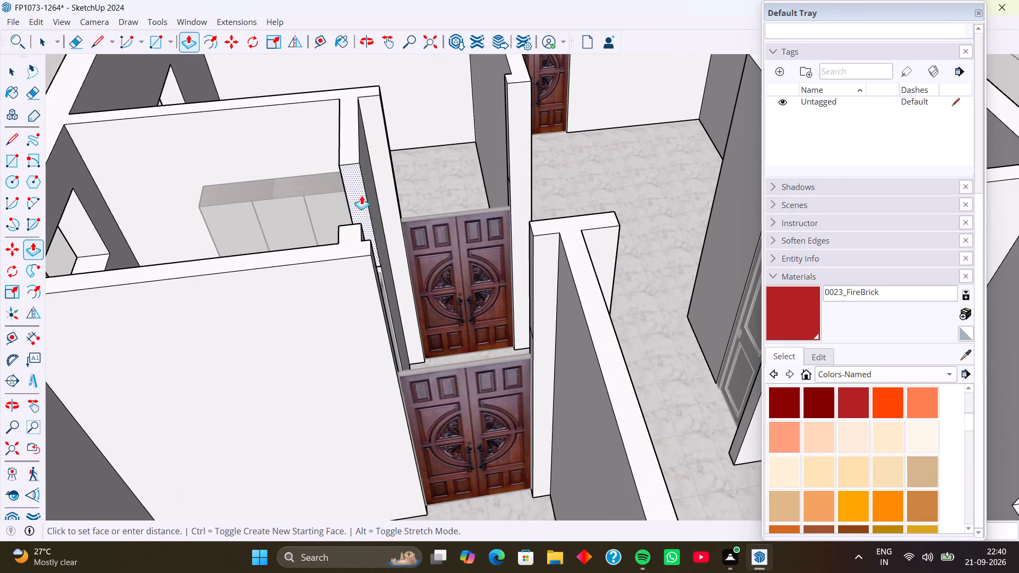
{"action": "left_click", "coordinate": [337, 226]}
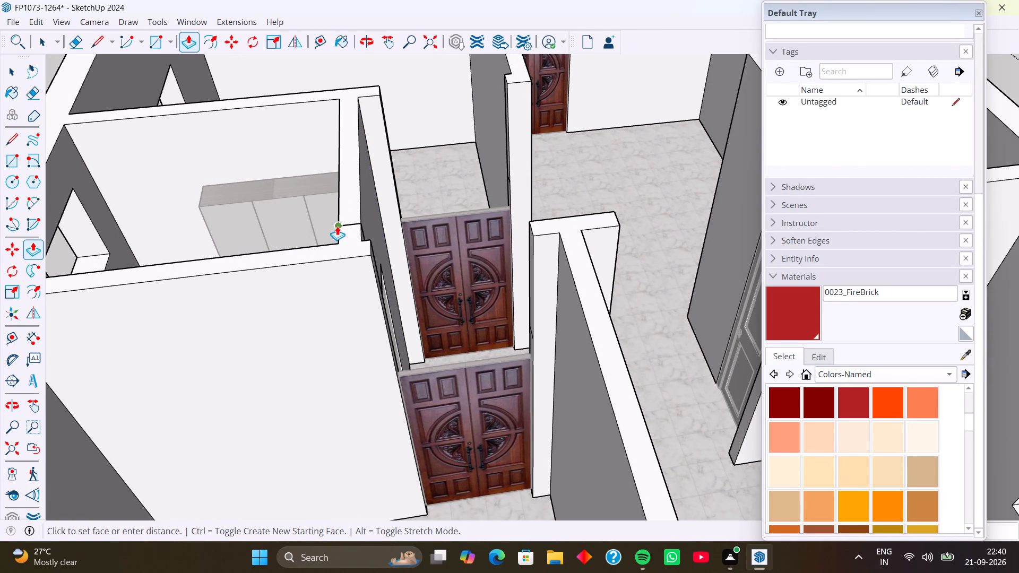
Push/Pull the upper wall-end faces at the two hallway room doorways with carved double doors across to the opposite wall ends.
{"action": "middle_click_drag", "start_coordinate": [402, 210], "coordinate": [252, 244]}
{"action": "middle_click_drag", "start_coordinate": [304, 245], "coordinate": [178, 264]}
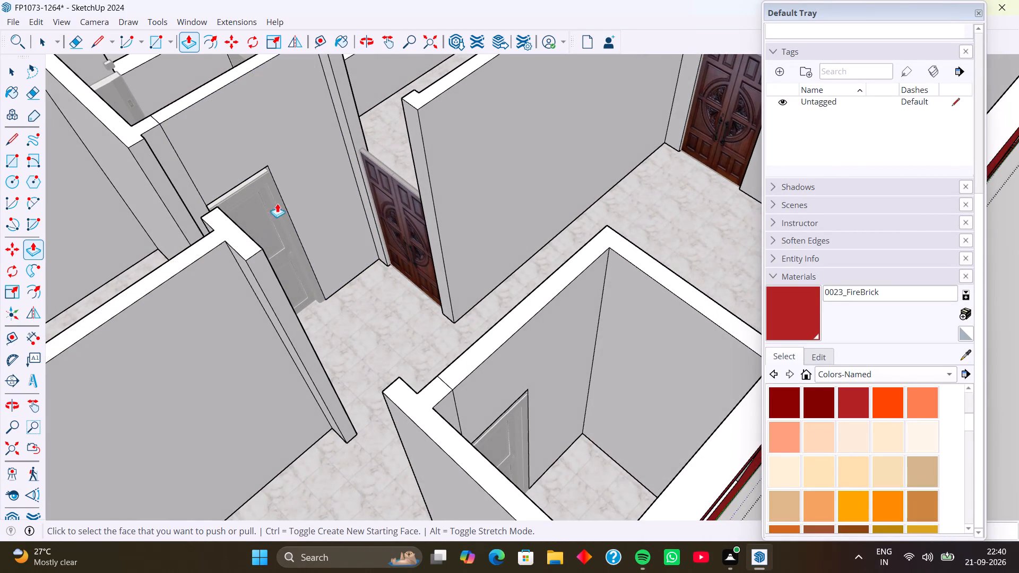
{"action": "scroll", "coordinate": [272, 223], "scroll_direction": "up", "scroll_amount": 1}
{"action": "middle_click_drag", "start_coordinate": [295, 205], "coordinate": [412, 179]}
{"action": "middle_click_drag", "start_coordinate": [275, 262], "coordinate": [450, 236]}
{"action": "middle_click_drag", "start_coordinate": [360, 279], "coordinate": [500, 265]}
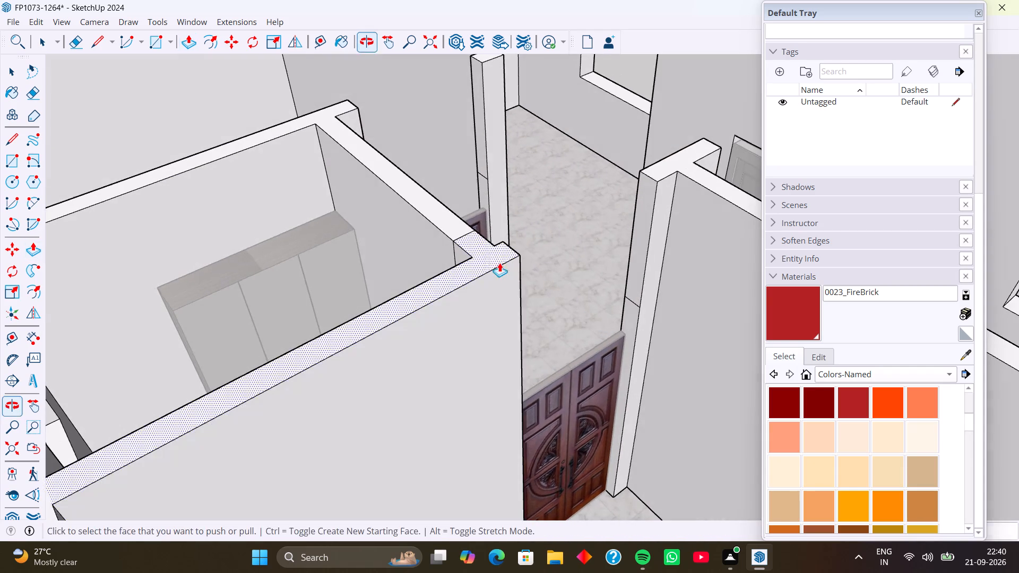
{"action": "left_click", "coordinate": [650, 197]}
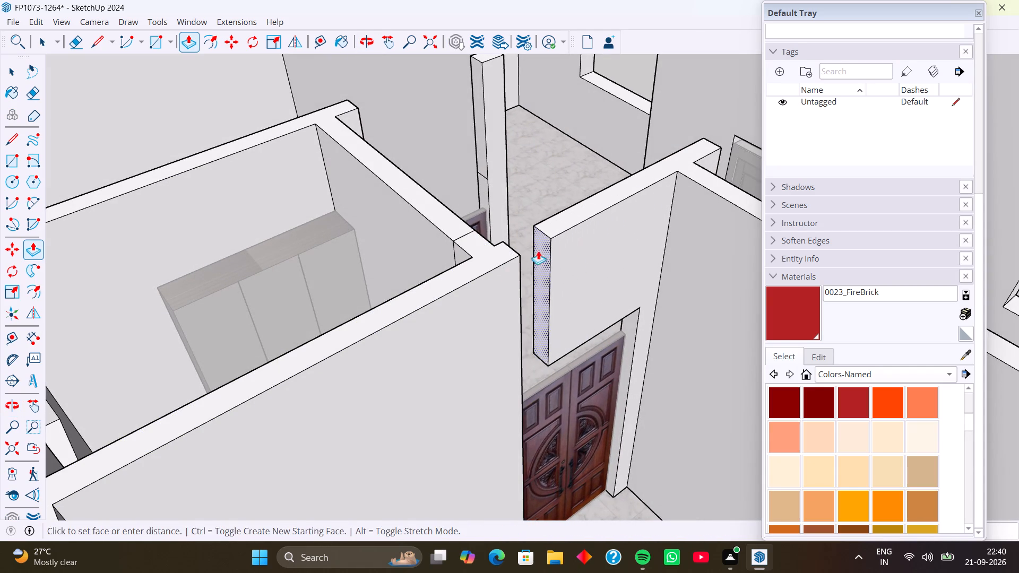
{"action": "left_click", "coordinate": [520, 252]}
{"action": "middle_click_drag", "start_coordinate": [447, 193], "coordinate": [495, 264]}
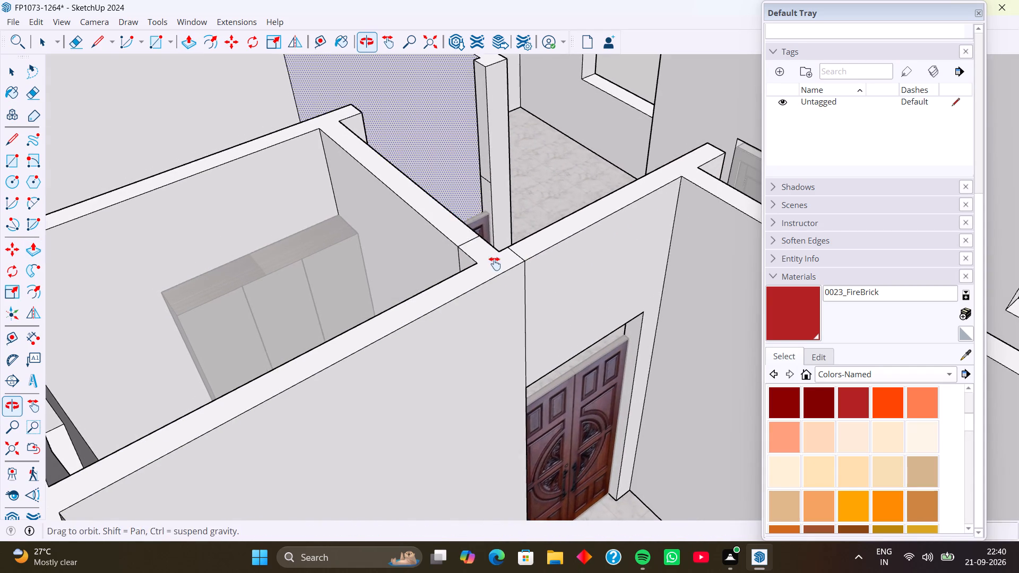
{"action": "middle_click_drag", "start_coordinate": [495, 264], "coordinate": [537, 343]}
{"action": "scroll", "coordinate": [544, 262], "scroll_direction": "up", "scroll_amount": 2}
{"action": "left_click", "coordinate": [599, 268]}
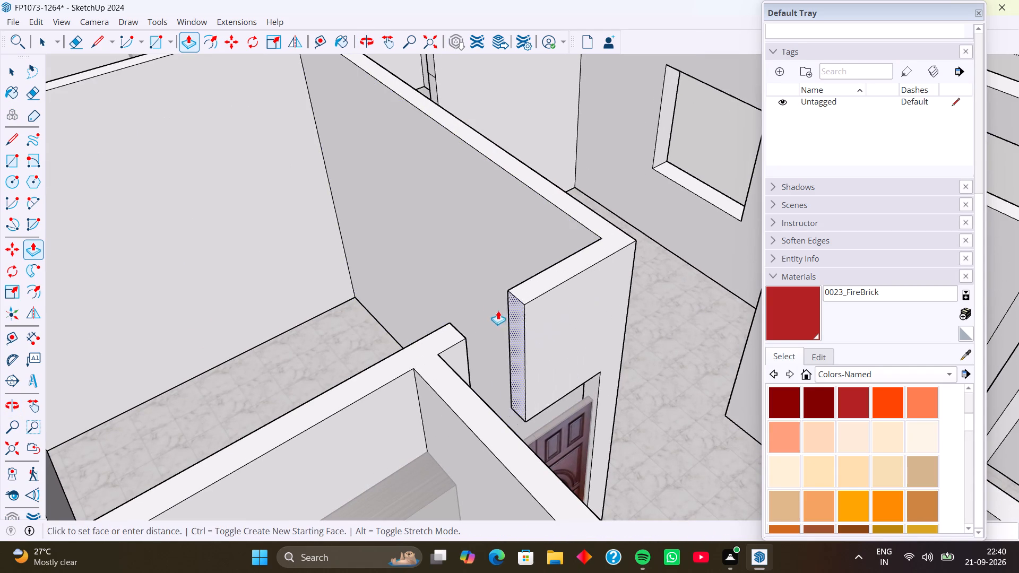
{"action": "left_click_drag", "start_coordinate": [460, 335], "coordinate": [462, 326]}
Push/Pull the upper wall-end face at the doorway beside the staircase room across to the opposite wall stub.
{"action": "scroll", "coordinate": [499, 281], "scroll_direction": "down", "scroll_amount": 4}
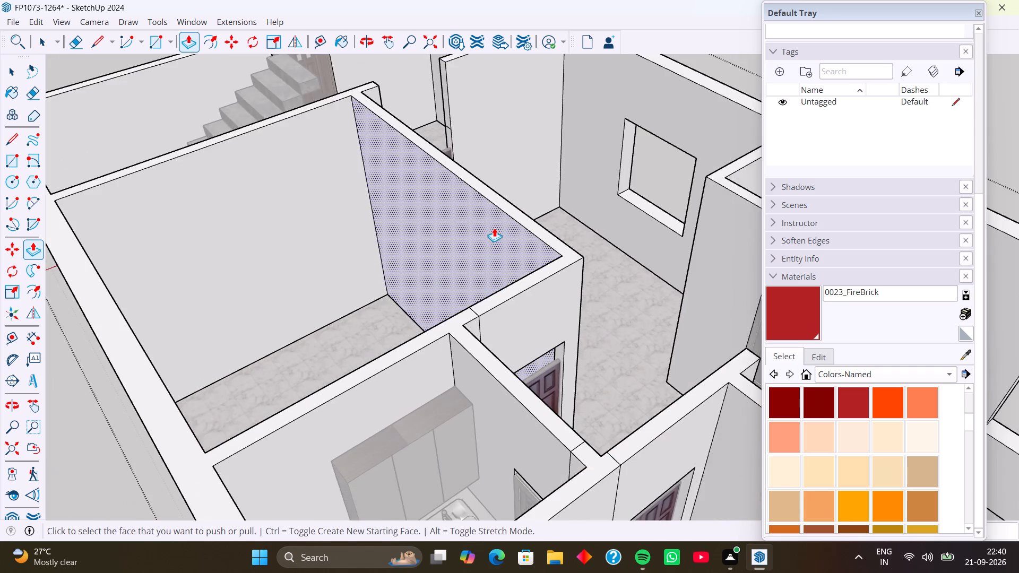
{"action": "scroll", "coordinate": [494, 227], "scroll_direction": "down", "scroll_amount": 3}
{"action": "middle_click_drag", "start_coordinate": [493, 204], "coordinate": [369, 403], "text": "shift"}
{"action": "scroll", "coordinate": [347, 328], "scroll_direction": "up", "scroll_amount": 2}
{"action": "middle_click_drag", "start_coordinate": [383, 345], "coordinate": [524, 318]}
{"action": "scroll", "coordinate": [415, 310], "scroll_direction": "up", "scroll_amount": 3}
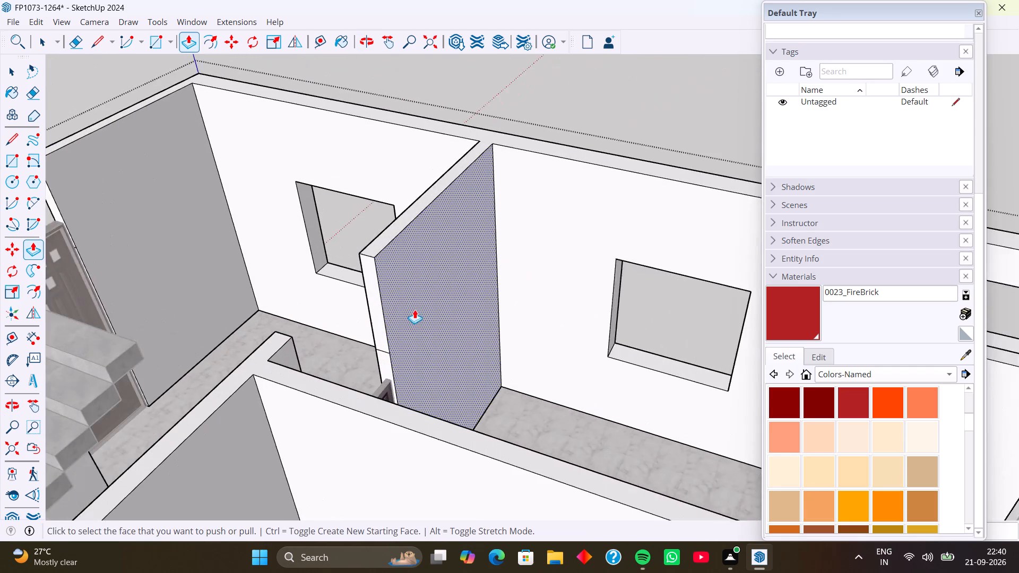
{"action": "scroll", "coordinate": [414, 309], "scroll_direction": "up", "scroll_amount": 3}
{"action": "left_click", "coordinate": [365, 251]}
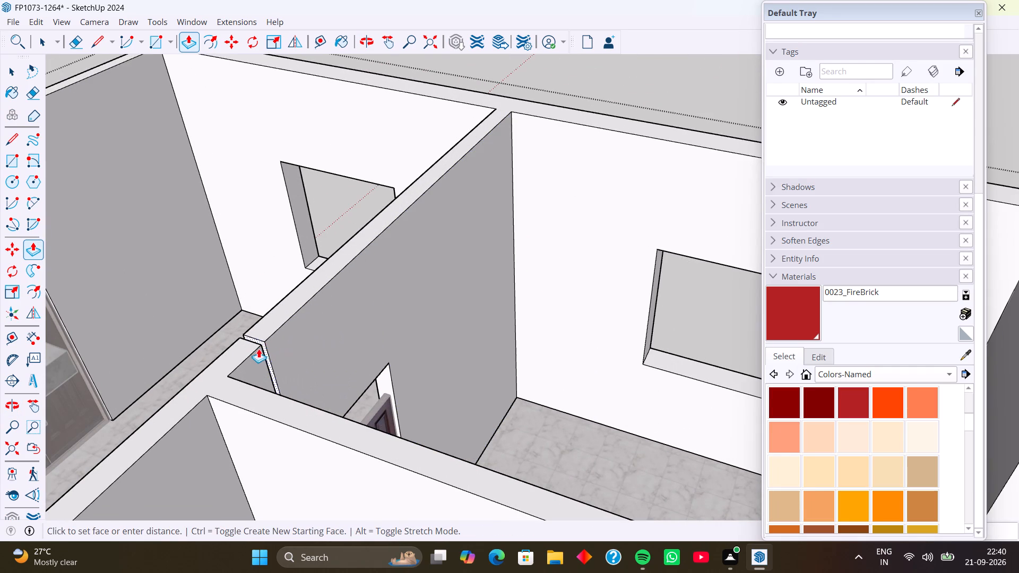
{"action": "left_click", "coordinate": [256, 340]}
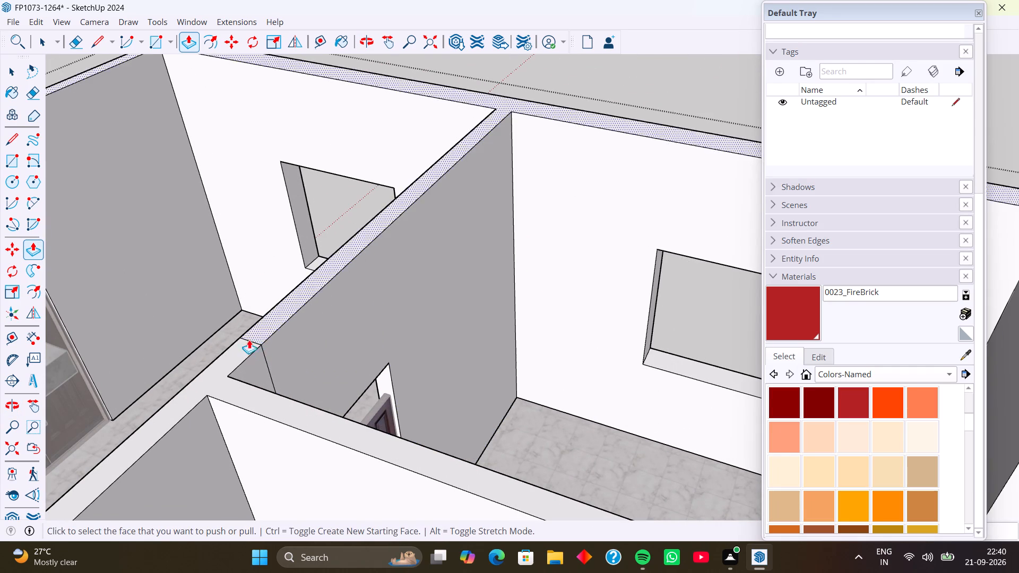
Push/Pull the upper wall-end face at the main entrance across the opening to the opposite wall stub.
{"action": "scroll", "coordinate": [218, 337], "scroll_direction": "down", "scroll_amount": 8}
{"action": "middle_click_drag", "start_coordinate": [182, 329], "coordinate": [405, 361]}
{"action": "scroll", "coordinate": [349, 316], "scroll_direction": "up", "scroll_amount": 8}
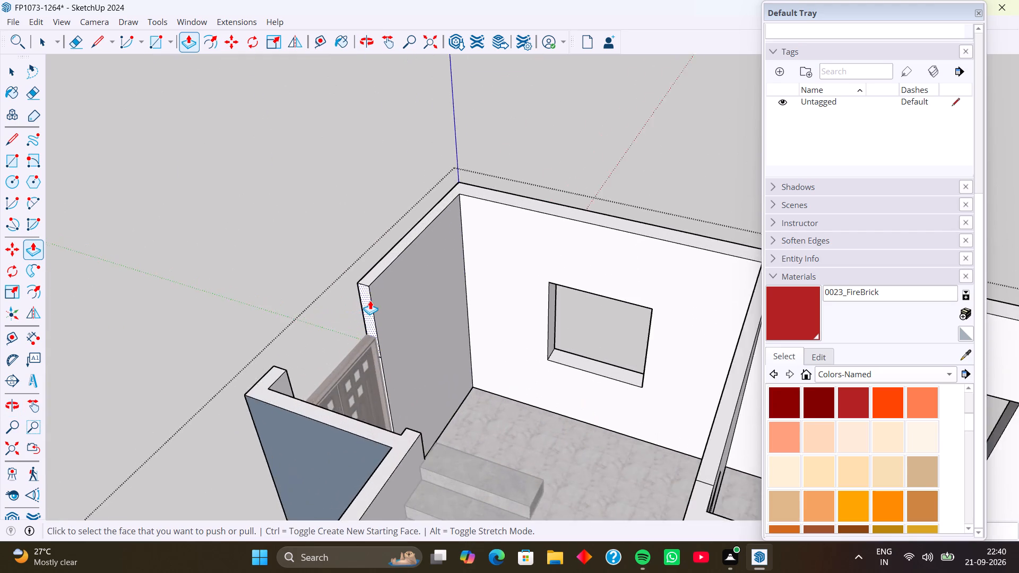
{"action": "scroll", "coordinate": [370, 300], "scroll_direction": "up", "scroll_amount": 2}
{"action": "middle_click_drag", "start_coordinate": [364, 331], "coordinate": [255, 340]}
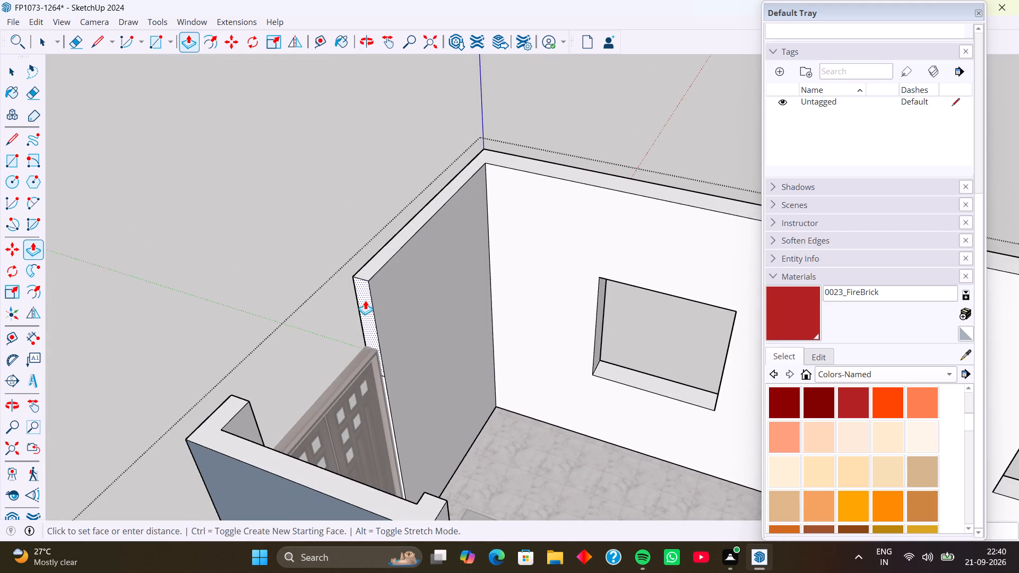
{"action": "left_click", "coordinate": [365, 300]}
{"action": "left_click", "coordinate": [239, 398]}
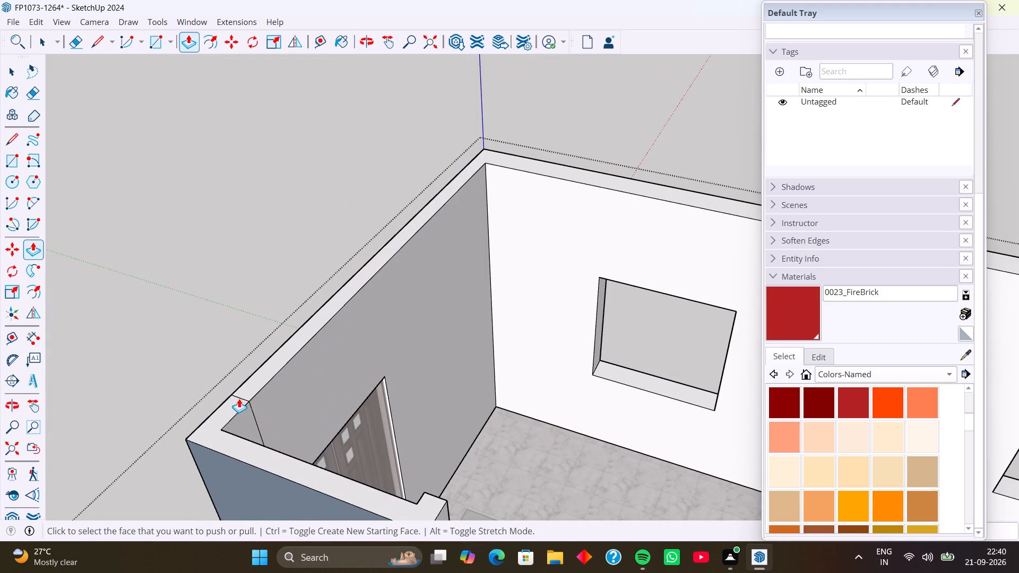
Examine the front wall and how the main entrance door fits beneath the new lintel.
{"action": "middle_click_drag", "start_coordinate": [261, 409], "coordinate": [560, 345]}
{"action": "scroll", "coordinate": [499, 360], "scroll_direction": "up", "scroll_amount": 1}
{"action": "middle_click_drag", "start_coordinate": [471, 404], "coordinate": [663, 401]}
{"action": "scroll", "coordinate": [642, 331], "scroll_direction": "down", "scroll_amount": 4}
{"action": "middle_click_drag", "start_coordinate": [636, 313], "coordinate": [355, 288]}
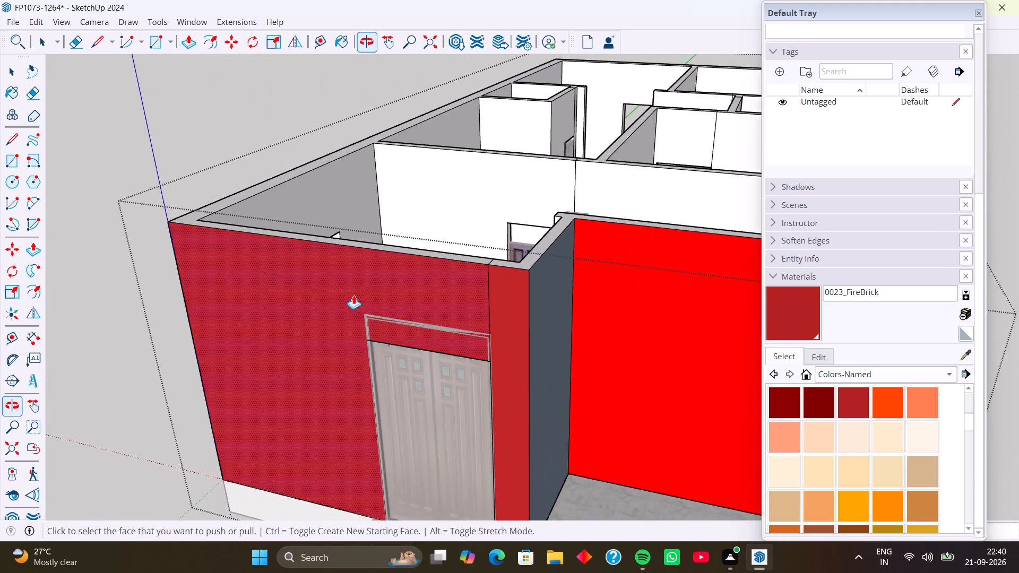
{"action": "scroll", "coordinate": [419, 355], "scroll_direction": "up", "scroll_amount": 1}
{"action": "middle_click_drag", "start_coordinate": [419, 355], "coordinate": [530, 351]}
{"action": "scroll", "coordinate": [480, 340], "scroll_direction": "down", "scroll_amount": 4}
{"action": "middle_click_drag", "start_coordinate": [481, 320], "coordinate": [382, 342], "text": "shift"}
{"action": "middle_click_drag", "start_coordinate": [406, 371], "coordinate": [413, 383]}
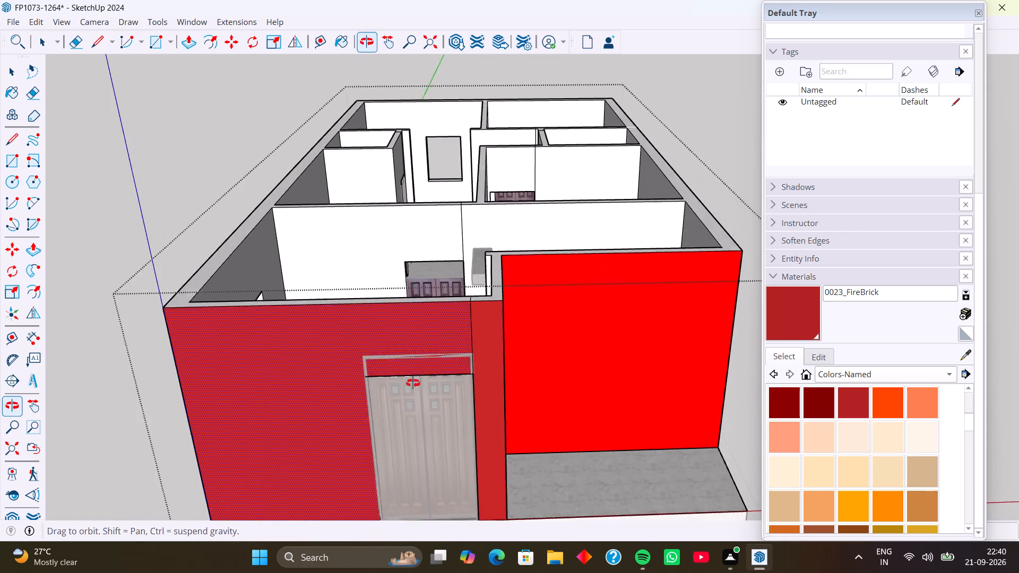
{"action": "middle_click_drag", "start_coordinate": [413, 383], "coordinate": [431, 431]}
{"action": "middle_click_drag", "start_coordinate": [428, 401], "coordinate": [458, 396]}
{"action": "middle_click_drag", "start_coordinate": [459, 406], "coordinate": [455, 390]}
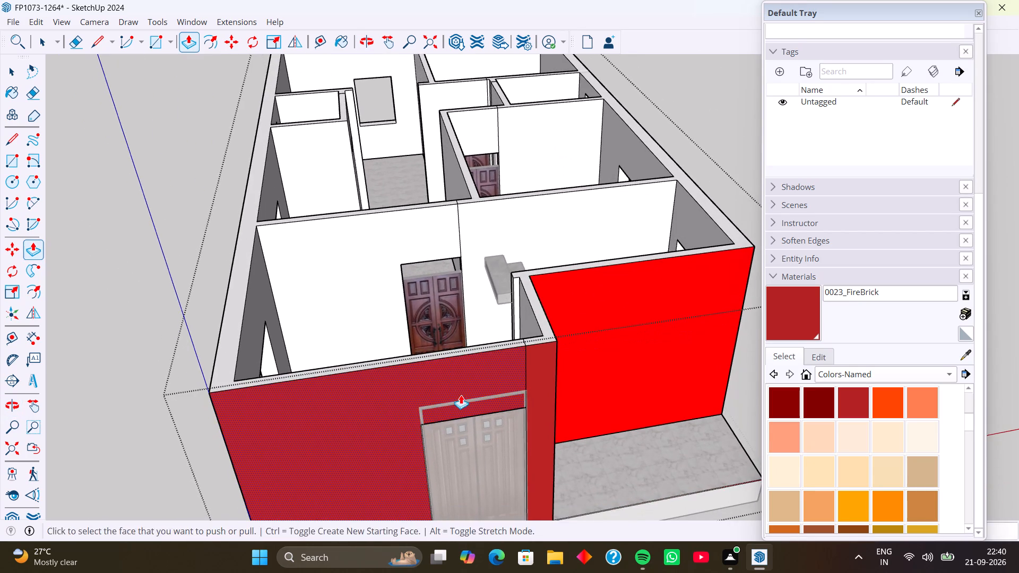
{"action": "middle_click_drag", "start_coordinate": [461, 398], "coordinate": [451, 305]}
{"action": "scroll", "coordinate": [463, 362], "scroll_direction": "up", "scroll_amount": 2}
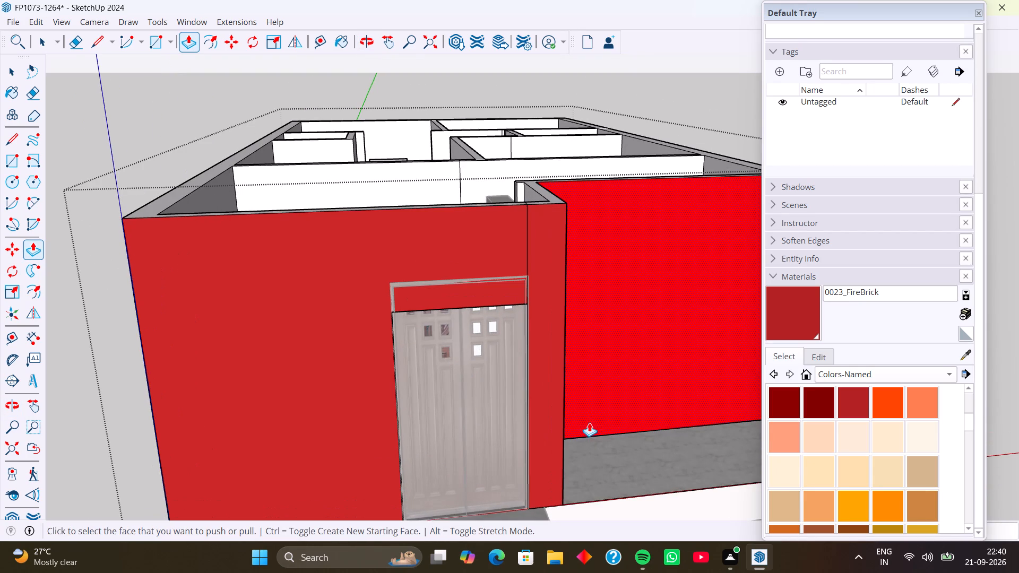
{"action": "scroll", "coordinate": [683, 470], "scroll_direction": "down", "scroll_amount": 1}
Leave the wall group and scale the main entrance door's height down to the underside of the lintel.
{"action": "key", "text": "space"}
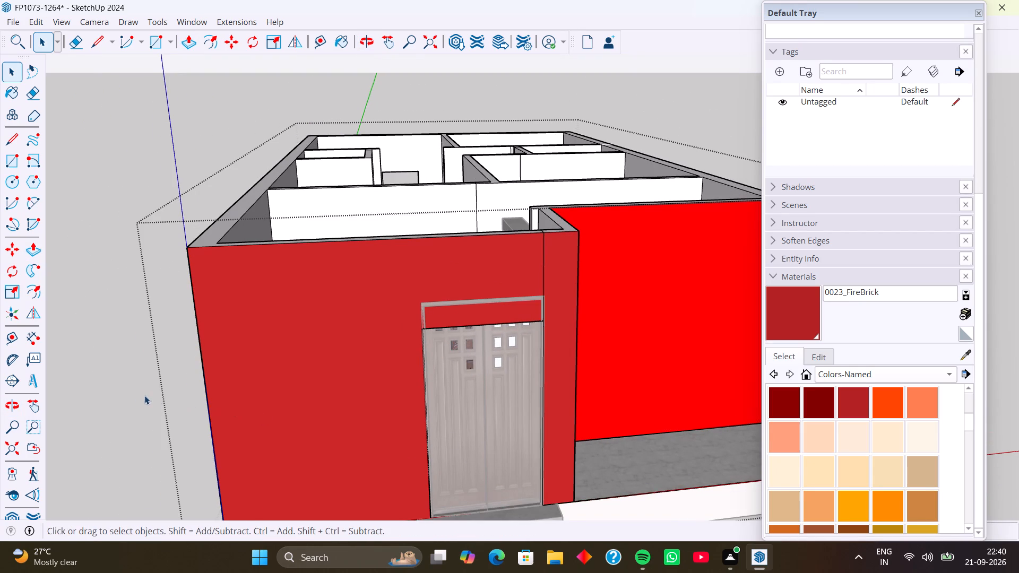
{"action": "left_click", "coordinate": [133, 393]}
{"action": "left_click", "coordinate": [477, 406]}
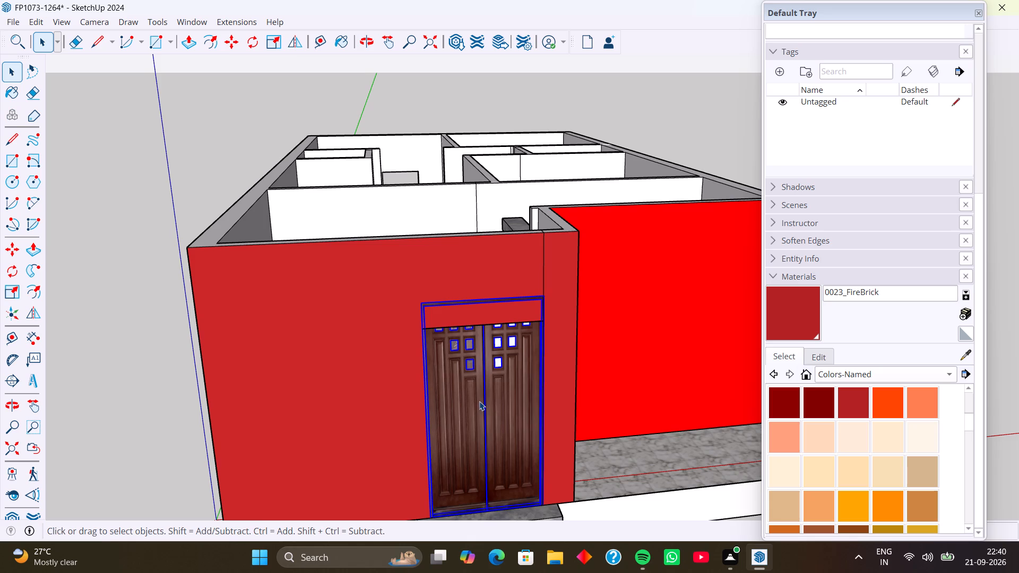
{"action": "key", "text": "s"}
{"action": "left_click", "coordinate": [485, 301]}
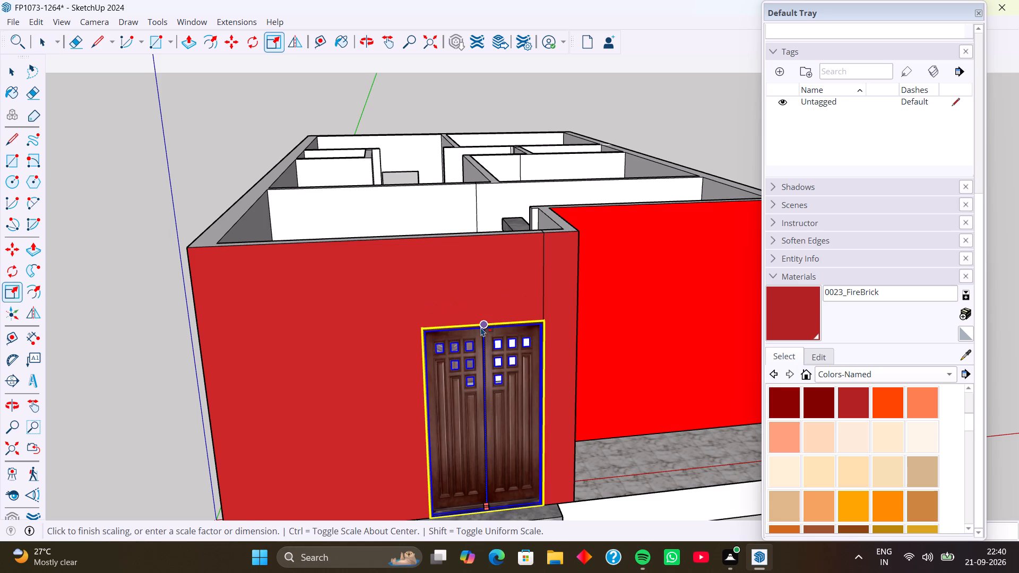
{"action": "left_click", "coordinate": [481, 327]}
{"action": "scroll", "coordinate": [505, 288], "scroll_direction": "down", "scroll_amount": 4}
{"action": "middle_click_drag", "start_coordinate": [514, 320], "coordinate": [495, 325]}
{"action": "key", "text": "space"}
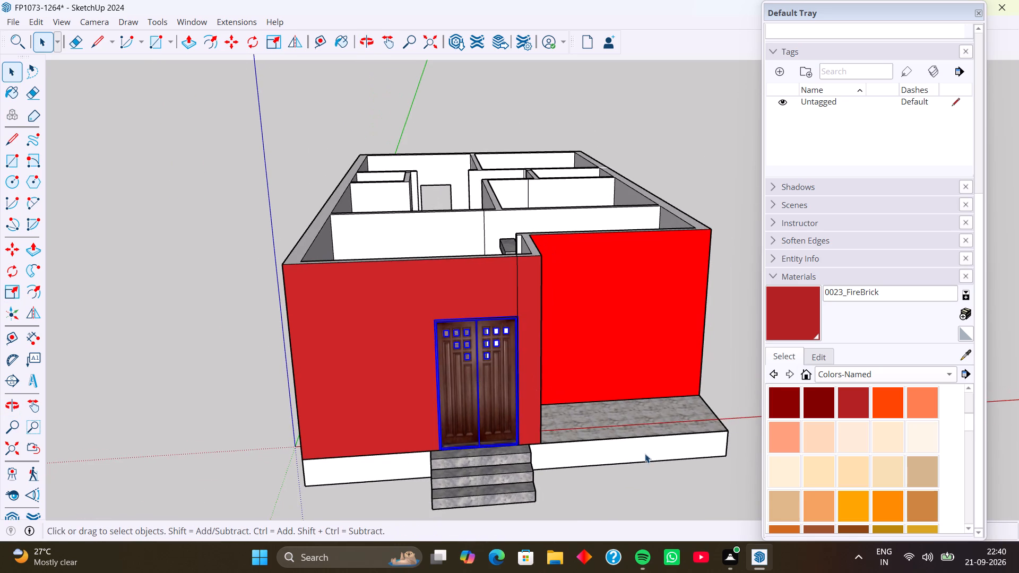
{"action": "left_click_drag", "start_coordinate": [643, 478], "coordinate": [643, 485]}
Inside the wall group, erase the seam lines beside the main entrance lintel on the front wall's outer face and top.
{"action": "middle_click_drag", "start_coordinate": [504, 328], "coordinate": [505, 400]}
{"action": "scroll", "coordinate": [533, 329], "scroll_direction": "up", "scroll_amount": 6}
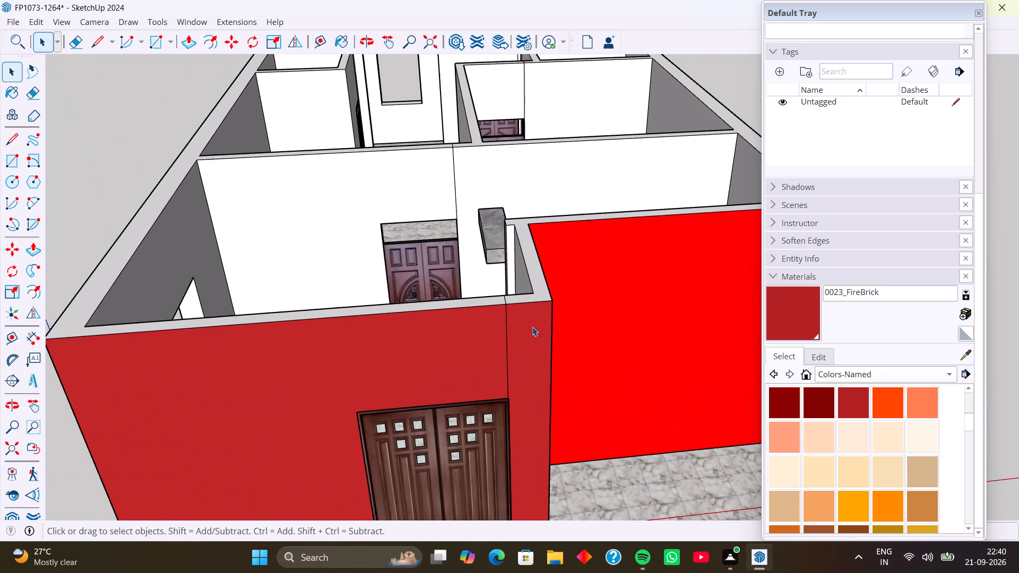
{"action": "double_click", "coordinate": [532, 329]}
{"action": "left_click", "coordinate": [532, 329]}
{"action": "left_click", "coordinate": [532, 329]}
{"action": "left_click", "coordinate": [532, 329]}
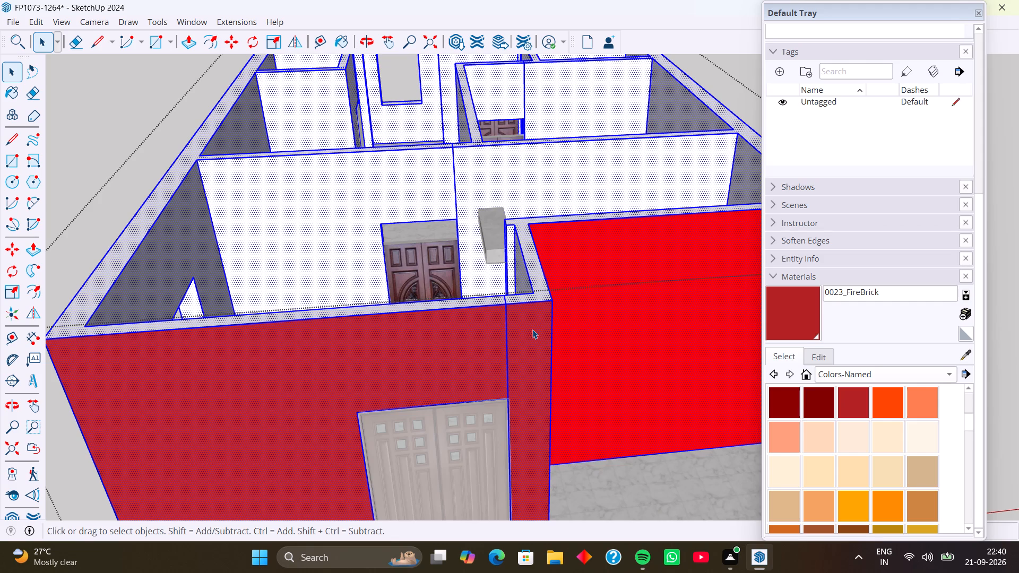
{"action": "scroll", "coordinate": [412, 339], "scroll_direction": "down", "scroll_amount": 4}
{"action": "left_click", "coordinate": [147, 239]}
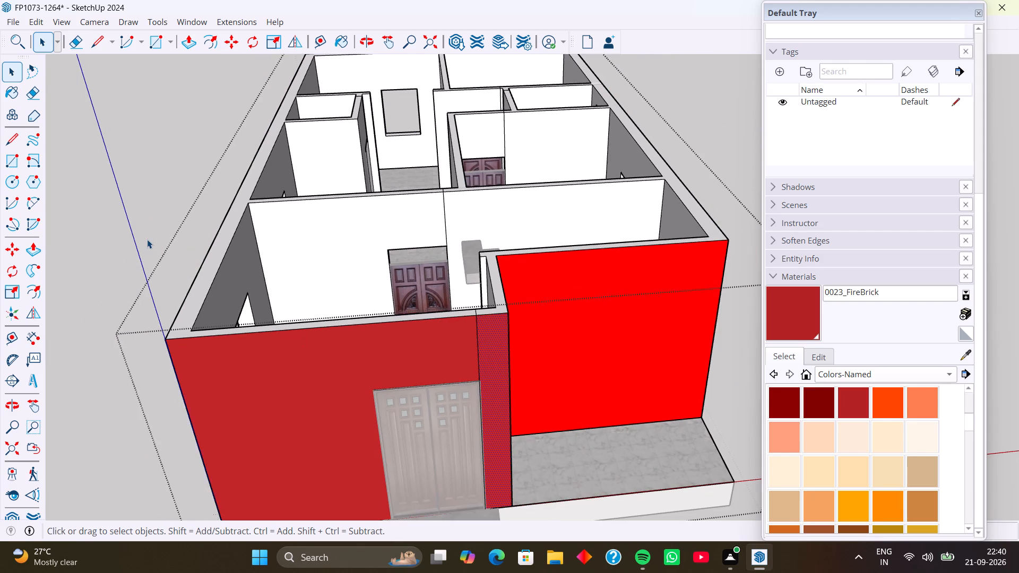
{"action": "double_click", "coordinate": [386, 371]}
{"action": "middle_click_drag", "start_coordinate": [471, 395], "coordinate": [458, 395]}
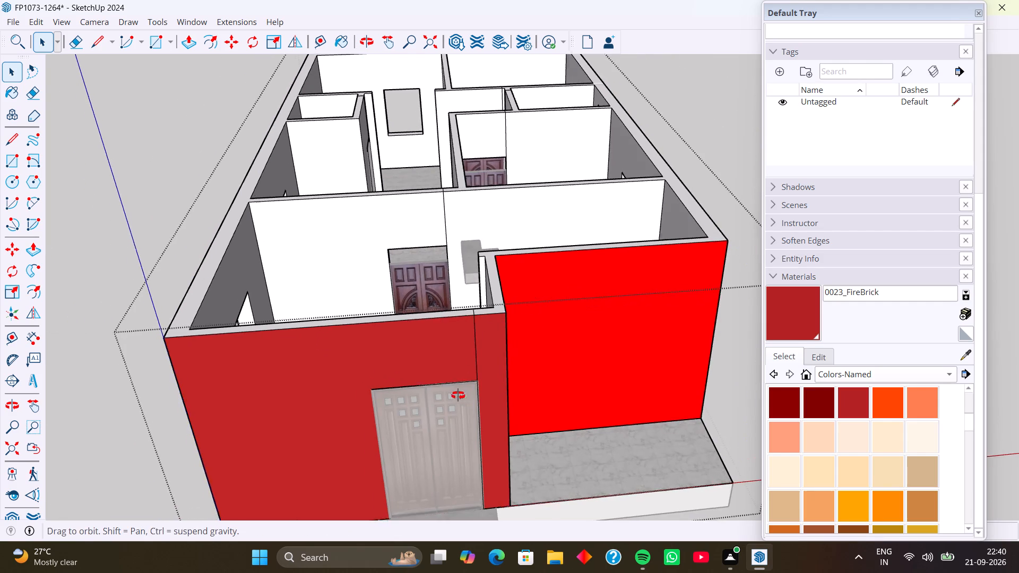
{"action": "middle_click_drag", "start_coordinate": [458, 395], "coordinate": [428, 383]}
{"action": "key", "text": "e"}
{"action": "scroll", "coordinate": [481, 356], "scroll_direction": "up", "scroll_amount": 6}
{"action": "left_click_drag", "start_coordinate": [417, 315], "coordinate": [399, 315]}
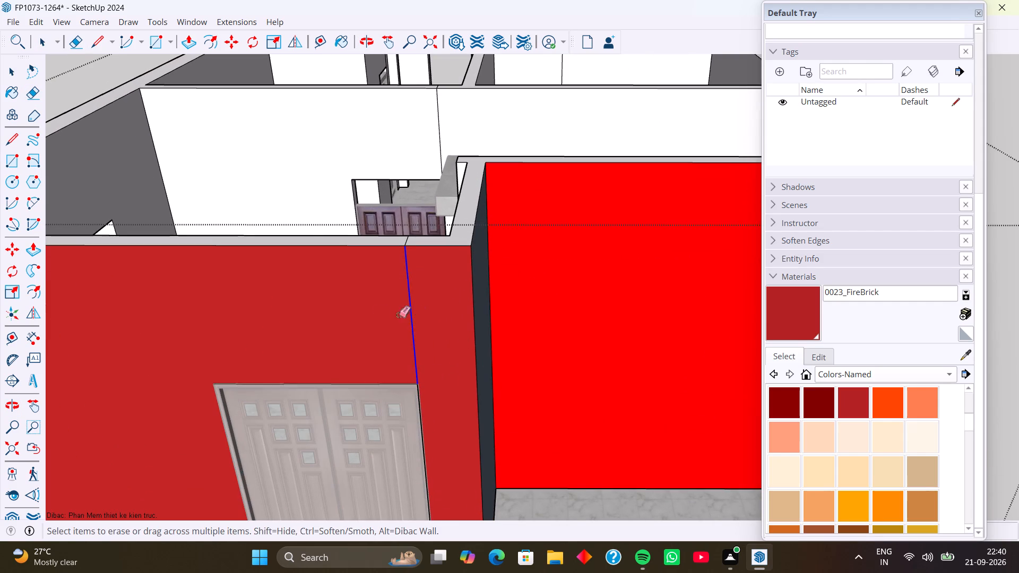
{"action": "left_click_drag", "start_coordinate": [399, 315], "coordinate": [377, 315]}
{"action": "middle_click_drag", "start_coordinate": [390, 280], "coordinate": [402, 375]}
{"action": "scroll", "coordinate": [437, 408], "scroll_direction": "up", "scroll_amount": 4}
{"action": "left_click_drag", "start_coordinate": [424, 389], "coordinate": [409, 390]}
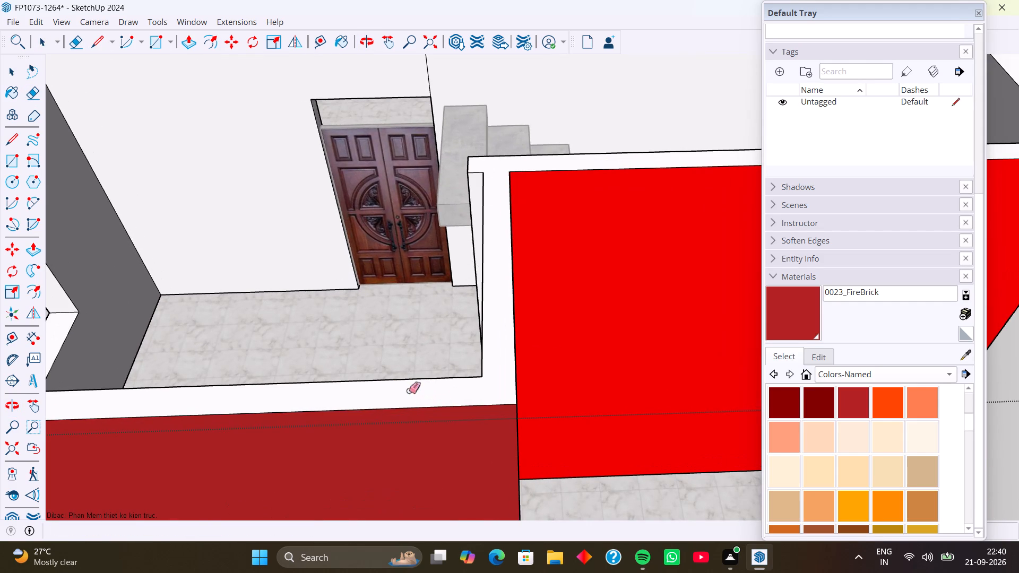
Erase the vertical seam line beside the main entrance lintel on the wall's interior face.
{"action": "scroll", "coordinate": [464, 385], "scroll_direction": "down", "scroll_amount": 2}
{"action": "middle_click_drag", "start_coordinate": [483, 396], "coordinate": [619, 318]}
{"action": "middle_click_drag", "start_coordinate": [435, 368], "coordinate": [701, 389]}
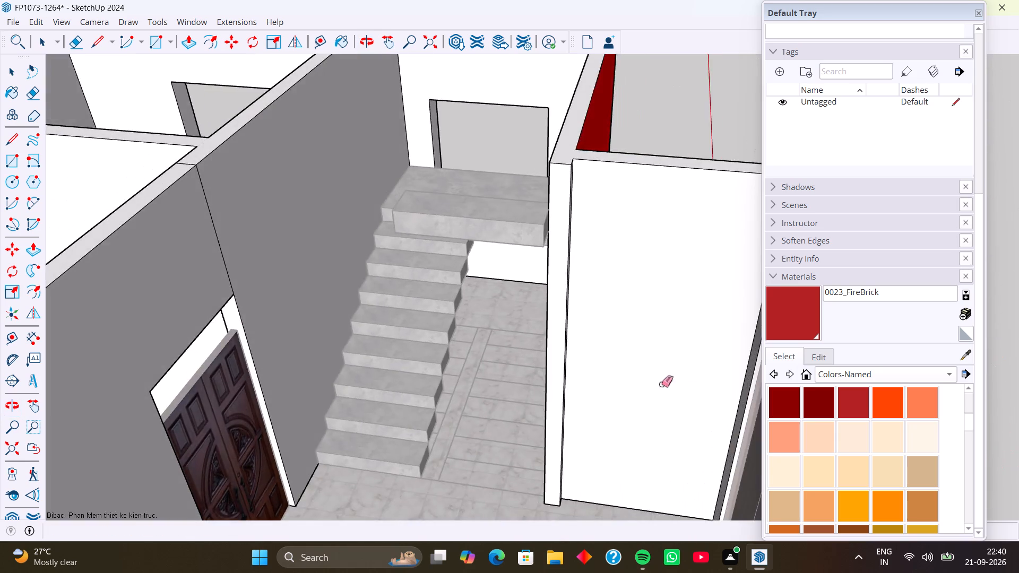
{"action": "middle_click_drag", "start_coordinate": [617, 362], "coordinate": [692, 378]}
{"action": "middle_click_drag", "start_coordinate": [696, 371], "coordinate": [439, 327], "text": "shift"}
{"action": "middle_click_drag", "start_coordinate": [428, 368], "coordinate": [695, 385]}
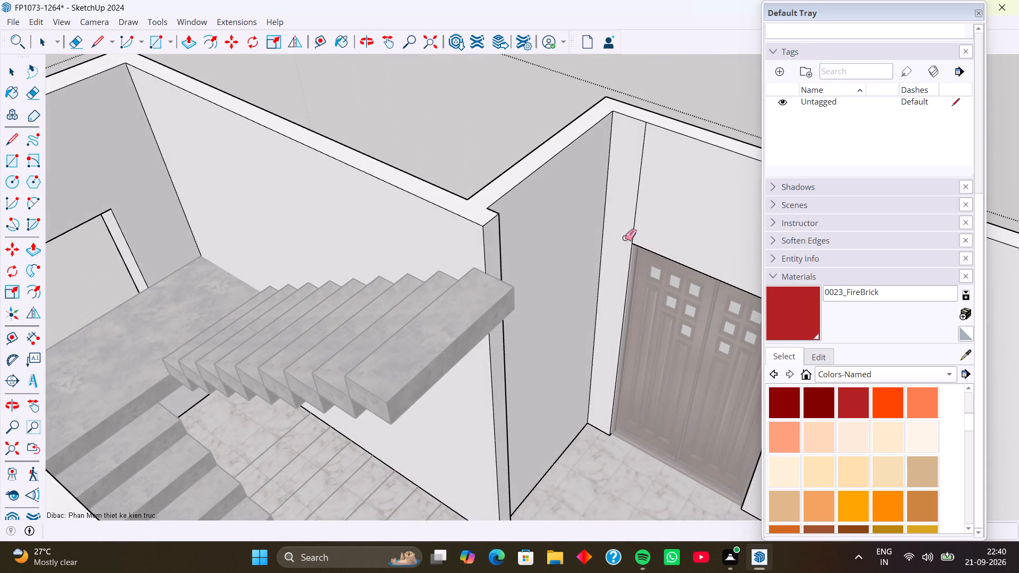
{"action": "left_click_drag", "start_coordinate": [620, 194], "coordinate": [666, 195]}
Erase the seam lines above the double door beside the staircase room, on the wall's faces and top.
{"action": "scroll", "coordinate": [551, 302], "scroll_direction": "down", "scroll_amount": 7}
{"action": "middle_click_drag", "start_coordinate": [497, 381], "coordinate": [594, 256]}
{"action": "scroll", "coordinate": [551, 335], "scroll_direction": "up", "scroll_amount": 2}
{"action": "left_click", "coordinate": [534, 265]}
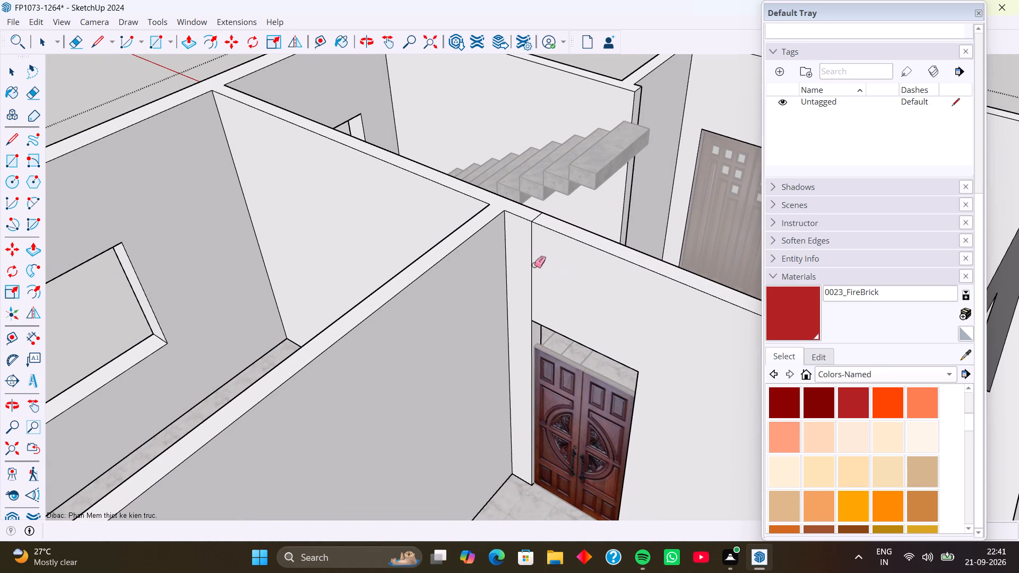
{"action": "left_click", "coordinate": [532, 264]}
{"action": "scroll", "coordinate": [546, 226], "scroll_direction": "up", "scroll_amount": 1}
{"action": "left_click", "coordinate": [537, 213]}
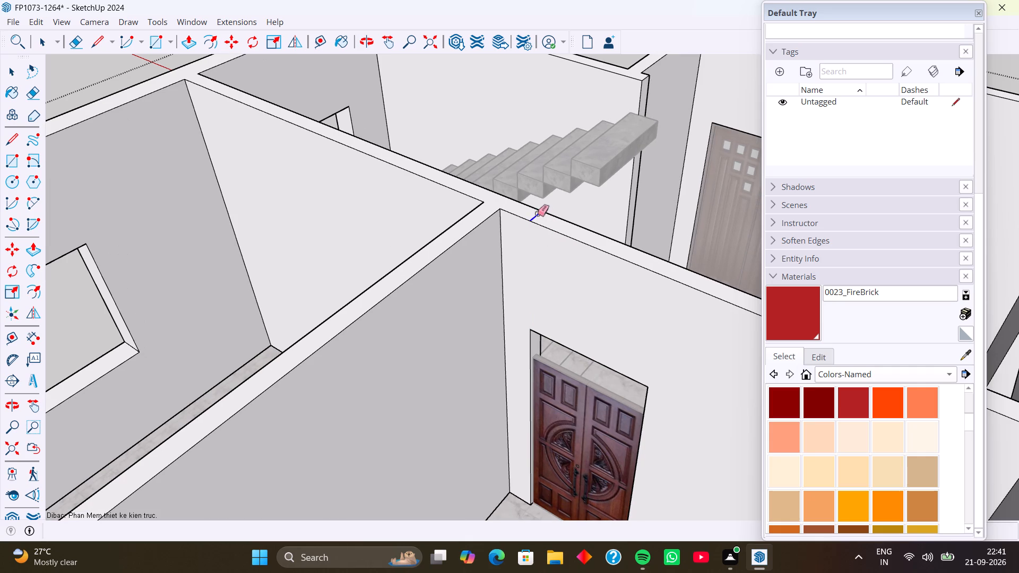
{"action": "middle_click_drag", "start_coordinate": [594, 240], "coordinate": [426, 295]}
{"action": "middle_click_drag", "start_coordinate": [452, 301], "coordinate": [253, 315]}
{"action": "left_click_drag", "start_coordinate": [341, 209], "coordinate": [291, 277]}
Erase the vertical and top seam lines beside the door lintel inside the small room opposite the fitted bathroom.
{"action": "scroll", "coordinate": [292, 291], "scroll_direction": "down", "scroll_amount": 7}
{"action": "middle_click_drag", "start_coordinate": [194, 310], "coordinate": [478, 284], "text": "shift"}
{"action": "middle_click_drag", "start_coordinate": [324, 255], "coordinate": [425, 241]}
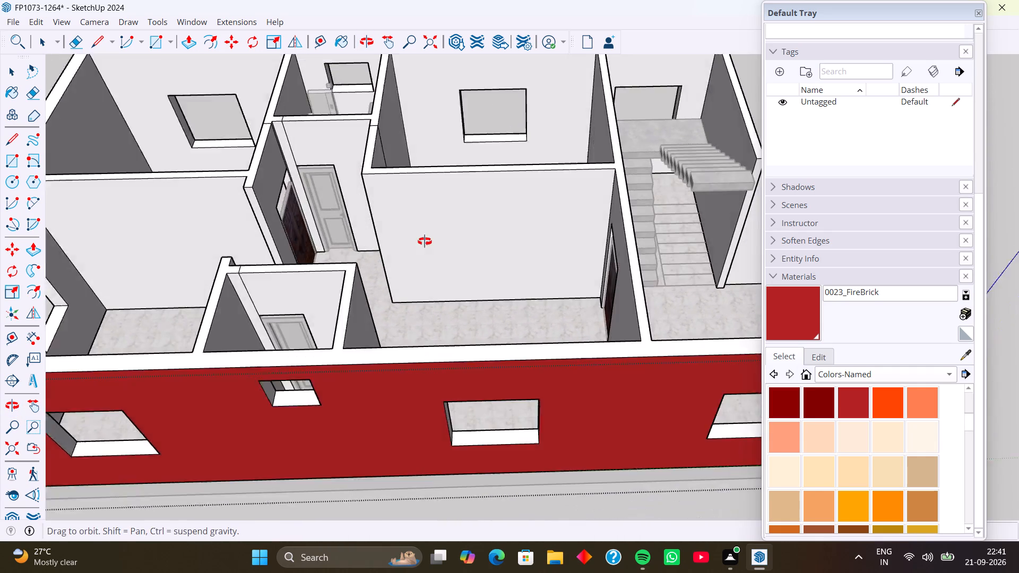
{"action": "middle_click_drag", "start_coordinate": [425, 241], "coordinate": [425, 241]}
{"action": "middle_click_drag", "start_coordinate": [334, 282], "coordinate": [558, 230], "text": "shift"}
{"action": "scroll", "coordinate": [423, 257], "scroll_direction": "up", "scroll_amount": 7}
{"action": "middle_click_drag", "start_coordinate": [452, 262], "coordinate": [379, 253]}
{"action": "scroll", "coordinate": [379, 247], "scroll_direction": "up", "scroll_amount": 2}
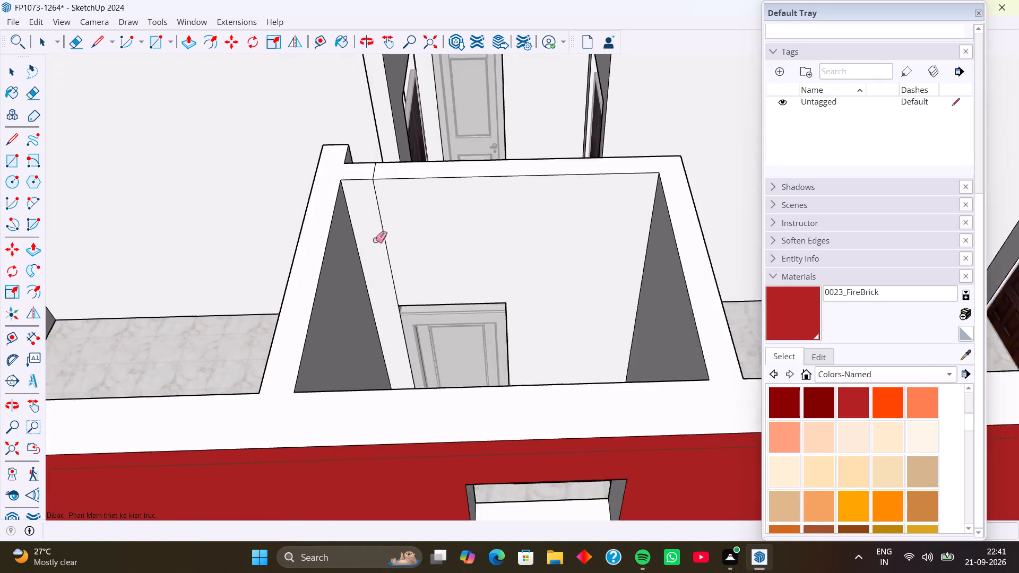
{"action": "scroll", "coordinate": [375, 240], "scroll_direction": "up", "scroll_amount": 1}
{"action": "left_click_drag", "start_coordinate": [374, 233], "coordinate": [405, 223]}
{"action": "middle_click_drag", "start_coordinate": [390, 188], "coordinate": [412, 257]}
{"action": "scroll", "coordinate": [394, 272], "scroll_direction": "up", "scroll_amount": 5}
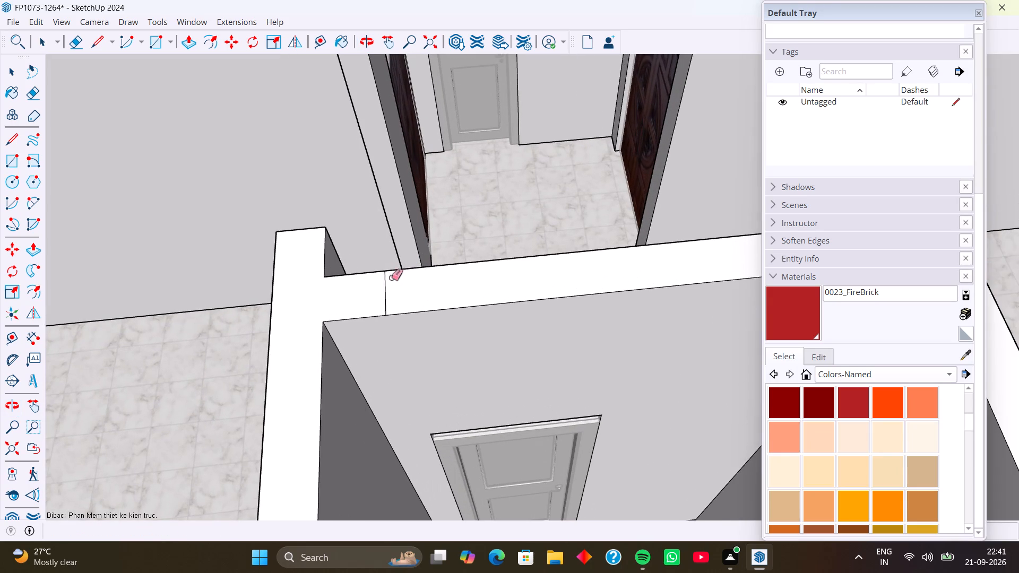
{"action": "left_click_drag", "start_coordinate": [379, 281], "coordinate": [403, 282]}
Erase the vertical seam line beside the grey door on the outer face of that small room's wall.
{"action": "scroll", "coordinate": [437, 274], "scroll_direction": "down", "scroll_amount": 7}
{"action": "middle_click_drag", "start_coordinate": [454, 286], "coordinate": [529, 368]}
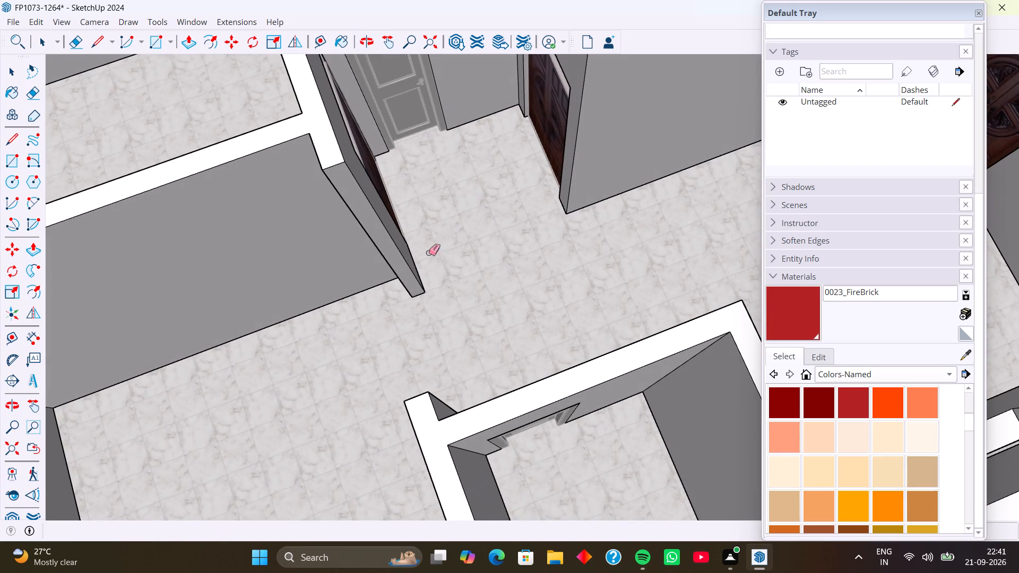
{"action": "middle_click_drag", "start_coordinate": [436, 281], "coordinate": [556, 273]}
{"action": "middle_click_drag", "start_coordinate": [496, 354], "coordinate": [703, 327]}
{"action": "middle_click_drag", "start_coordinate": [595, 295], "coordinate": [765, 301]}
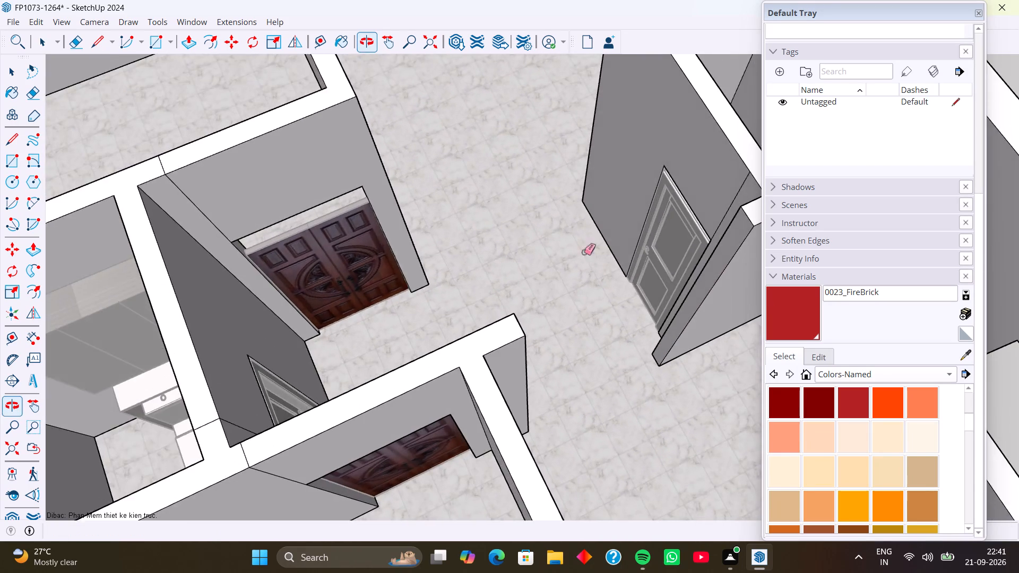
{"action": "middle_click_drag", "start_coordinate": [558, 229], "coordinate": [454, 241], "text": "shift"}
{"action": "middle_click_drag", "start_coordinate": [426, 352], "coordinate": [687, 325]}
{"action": "middle_click_drag", "start_coordinate": [605, 254], "coordinate": [580, 343], "text": "shift"}
{"action": "middle_click_drag", "start_coordinate": [577, 332], "coordinate": [648, 263]}
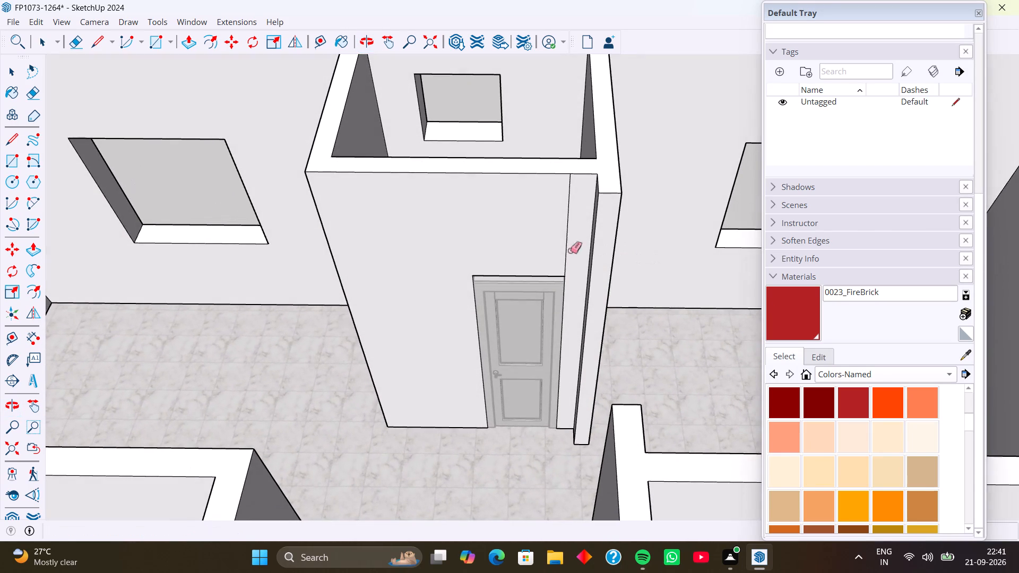
{"action": "left_click_drag", "start_coordinate": [582, 222], "coordinate": [522, 229]}
Erase the vertical seam line above the double door on the bedroom side of the wall next to the fitted bathroom.
{"action": "scroll", "coordinate": [525, 252], "scroll_direction": "down", "scroll_amount": 7}
{"action": "middle_click_drag", "start_coordinate": [522, 410], "coordinate": [452, 277]}
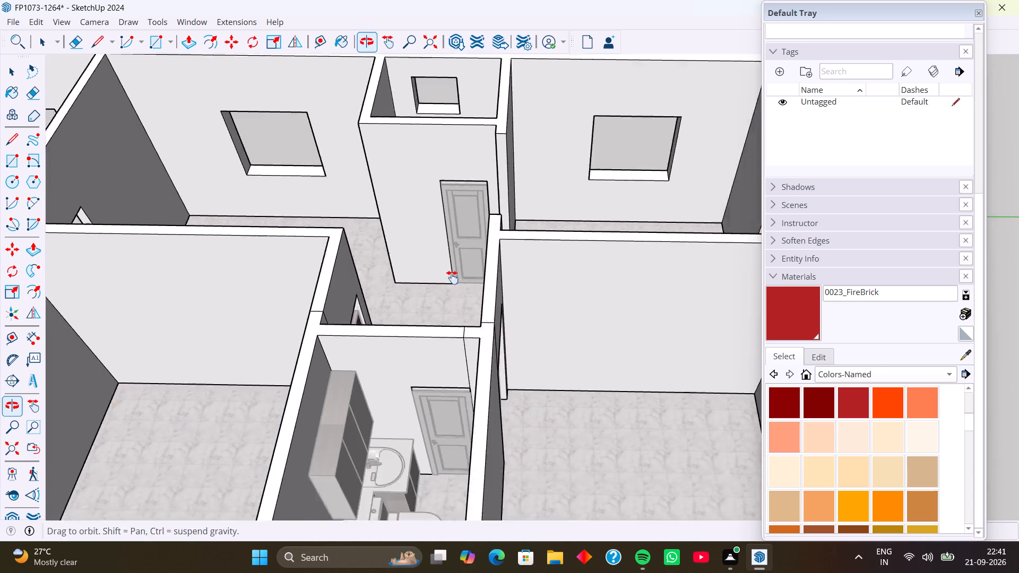
{"action": "middle_click_drag", "start_coordinate": [452, 277], "coordinate": [452, 274]}
{"action": "middle_click_drag", "start_coordinate": [496, 307], "coordinate": [313, 322]}
{"action": "scroll", "coordinate": [385, 245], "scroll_direction": "up", "scroll_amount": 6}
{"action": "left_click_drag", "start_coordinate": [442, 207], "coordinate": [420, 233]}
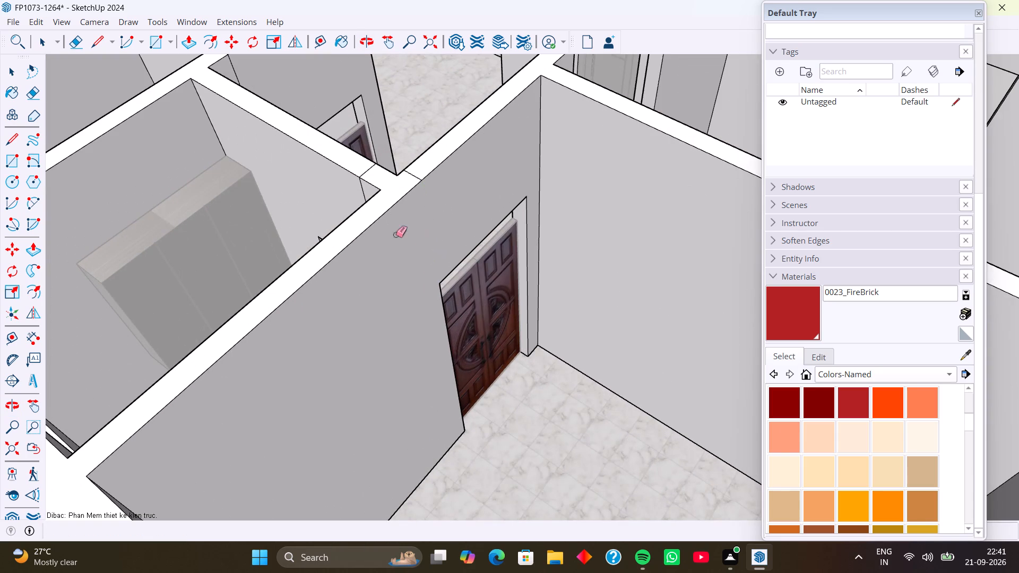
Erase the fitted bathroom's inner door-wall seam and the two top seam lines at its junction with the bedroom wall.
{"action": "middle_click_drag", "start_coordinate": [372, 235], "coordinate": [532, 238]}
{"action": "middle_click_drag", "start_coordinate": [474, 301], "coordinate": [606, 286]}
{"action": "scroll", "coordinate": [561, 270], "scroll_direction": "up", "scroll_amount": 3}
{"action": "left_click_drag", "start_coordinate": [530, 267], "coordinate": [459, 289]}
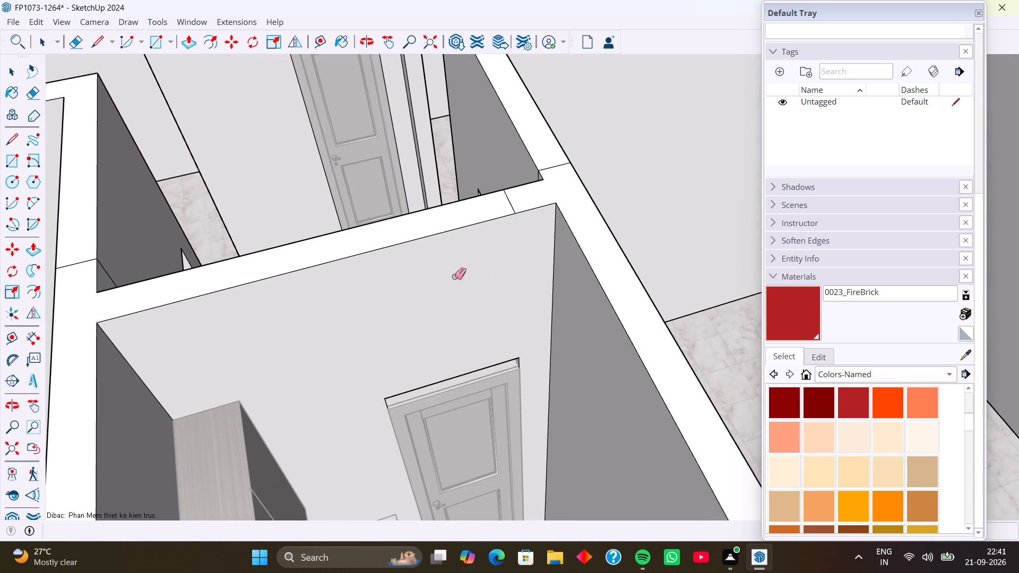
{"action": "middle_click_drag", "start_coordinate": [456, 267], "coordinate": [465, 358]}
{"action": "scroll", "coordinate": [507, 328], "scroll_direction": "up", "scroll_amount": 3}
{"action": "left_click_drag", "start_coordinate": [543, 300], "coordinate": [493, 320]}
{"action": "left_click_drag", "start_coordinate": [564, 238], "coordinate": [576, 266]}
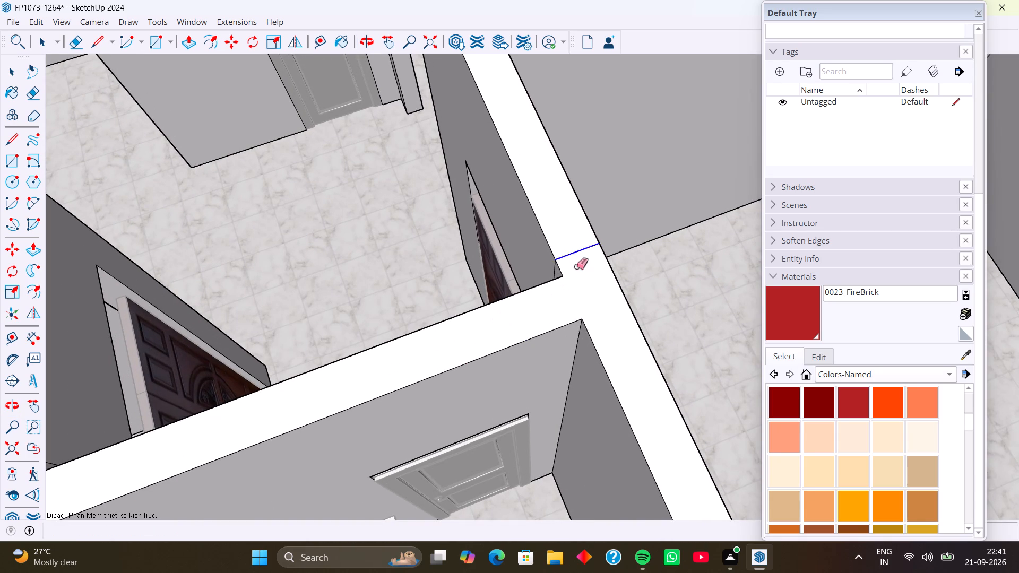
{"action": "left_click_drag", "start_coordinate": [576, 266], "coordinate": [577, 267]}
Erase the seam lines on the top and both faces of the double-door wall on the fitted bathroom's other side.
{"action": "scroll", "coordinate": [469, 320], "scroll_direction": "down", "scroll_amount": 4}
{"action": "middle_click_drag", "start_coordinate": [158, 412], "coordinate": [558, 310]}
{"action": "scroll", "coordinate": [567, 295], "scroll_direction": "up", "scroll_amount": 3}
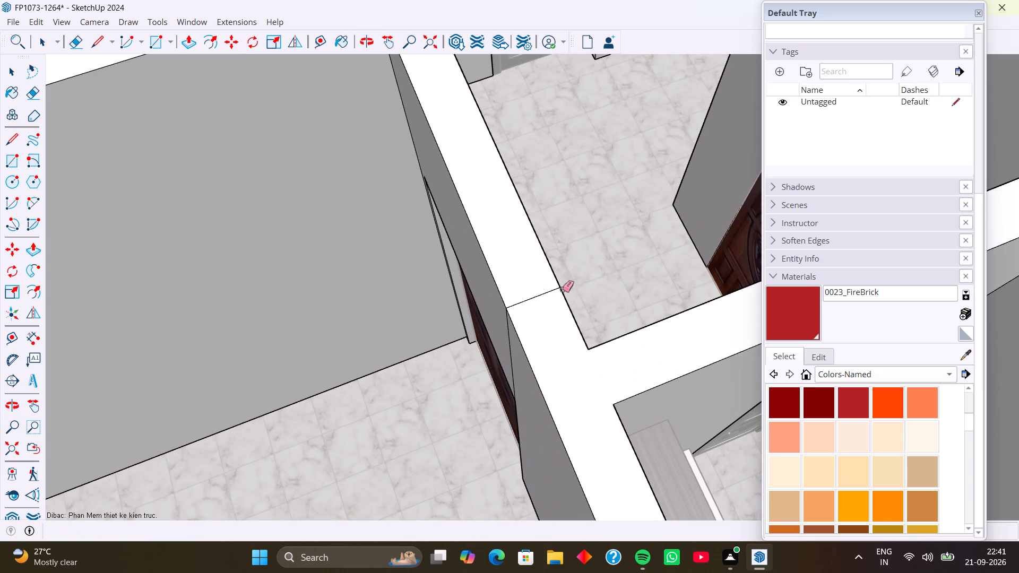
{"action": "left_click_drag", "start_coordinate": [520, 282], "coordinate": [556, 335]}
{"action": "middle_click_drag", "start_coordinate": [545, 350], "coordinate": [740, 280]}
{"action": "left_click_drag", "start_coordinate": [602, 238], "coordinate": [677, 253]}
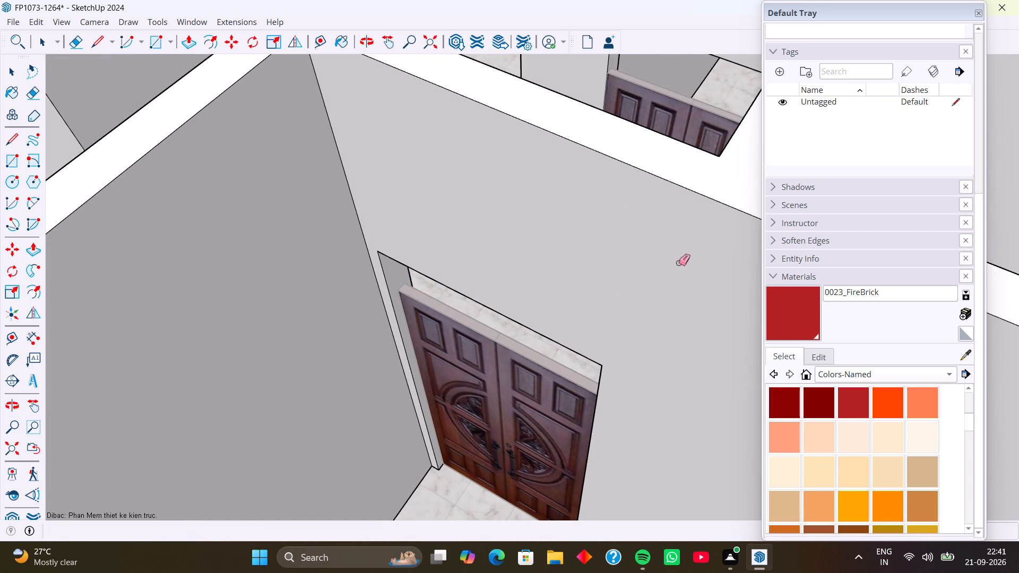
{"action": "middle_click_drag", "start_coordinate": [678, 263], "coordinate": [577, 301]}
{"action": "scroll", "coordinate": [655, 276], "scroll_direction": "down", "scroll_amount": 1}
{"action": "middle_click_drag", "start_coordinate": [655, 302], "coordinate": [384, 336]}
{"action": "middle_click_drag", "start_coordinate": [479, 318], "coordinate": [326, 333]}
{"action": "left_click_drag", "start_coordinate": [336, 285], "coordinate": [375, 247]}
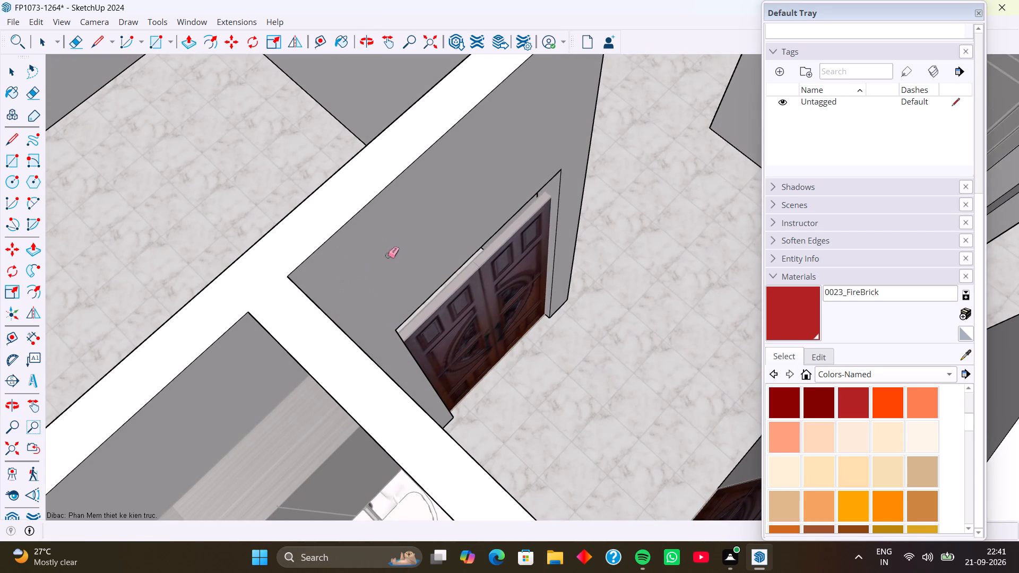
Erase the vertical seam line in the corridor corner between the double door and the fitted bathroom's grey door.
{"action": "scroll", "coordinate": [442, 102], "scroll_direction": "down", "scroll_amount": 3}
{"action": "scroll", "coordinate": [485, 175], "scroll_direction": "down", "scroll_amount": 3}
{"action": "middle_click_drag", "start_coordinate": [522, 206], "coordinate": [502, 201]}
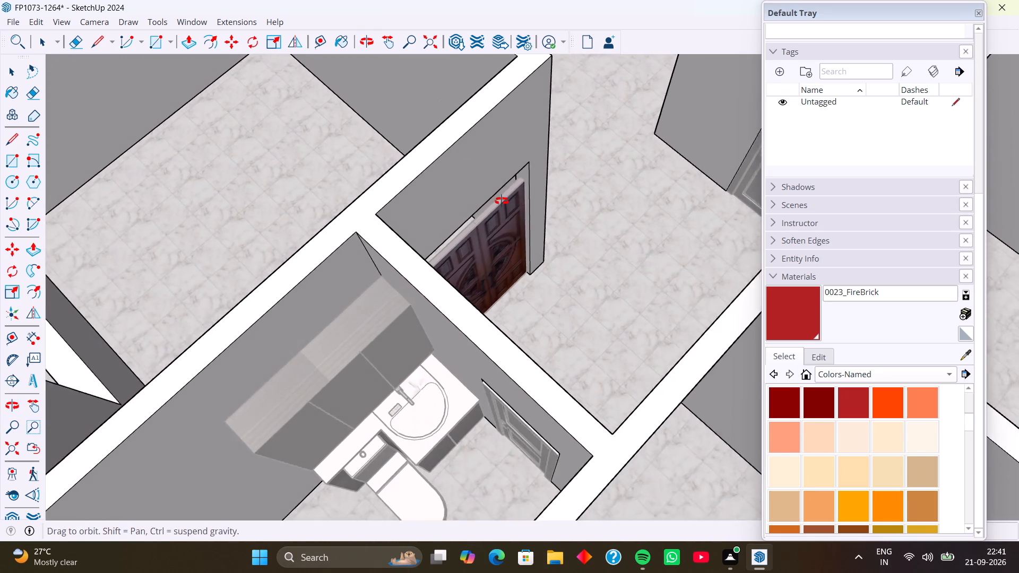
{"action": "middle_click_drag", "start_coordinate": [502, 201], "coordinate": [419, 112]}
{"action": "scroll", "coordinate": [467, 134], "scroll_direction": "down", "scroll_amount": 3}
{"action": "middle_click_drag", "start_coordinate": [514, 170], "coordinate": [338, 167]}
{"action": "middle_click_drag", "start_coordinate": [524, 191], "coordinate": [306, 236]}
{"action": "middle_click_drag", "start_coordinate": [499, 199], "coordinate": [308, 231]}
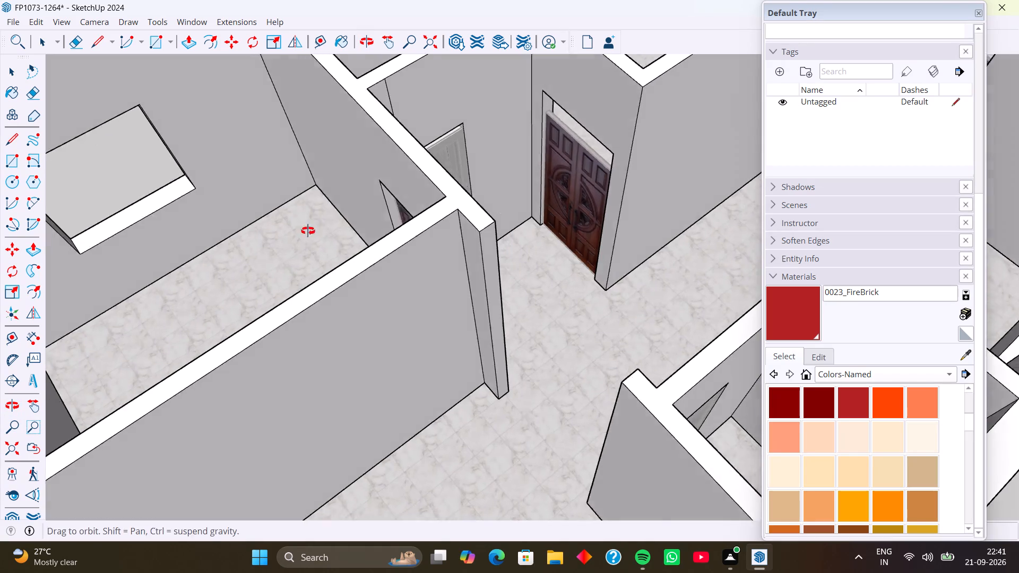
{"action": "middle_click_drag", "start_coordinate": [308, 231], "coordinate": [181, 248]}
{"action": "middle_click_drag", "start_coordinate": [435, 191], "coordinate": [327, 171]}
{"action": "scroll", "coordinate": [456, 79], "scroll_direction": "up", "scroll_amount": 3}
{"action": "middle_click_drag", "start_coordinate": [472, 117], "coordinate": [315, 222], "text": "shift"}
{"action": "scroll", "coordinate": [377, 149], "scroll_direction": "up", "scroll_amount": 3}
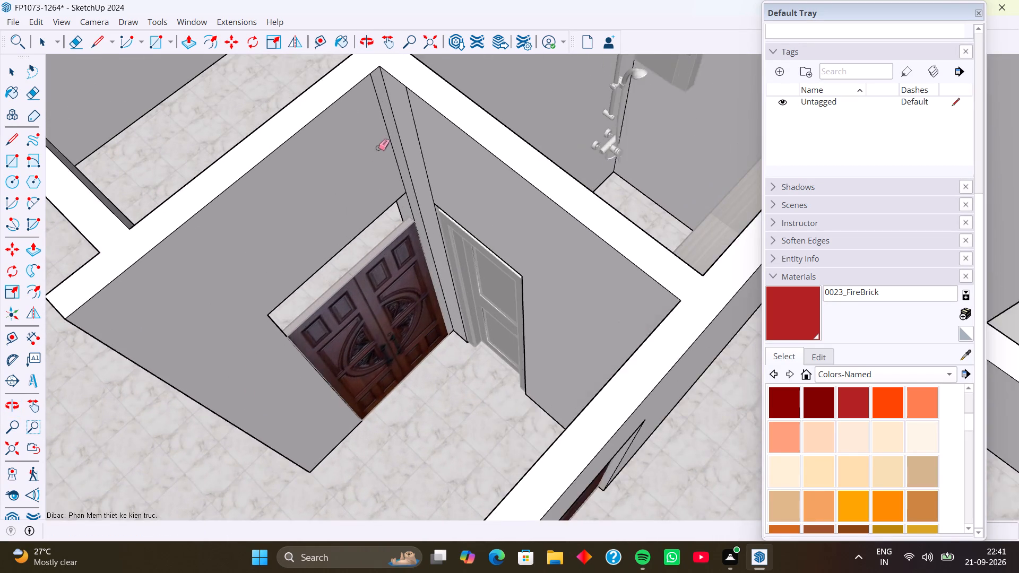
{"action": "scroll", "coordinate": [378, 147], "scroll_direction": "up", "scroll_amount": 3}
{"action": "left_click", "coordinate": [388, 126]}
Examine the walls around all rooms for remaining seam lines, and leave the wall group.
{"action": "scroll", "coordinate": [354, 161], "scroll_direction": "down", "scroll_amount": 10}
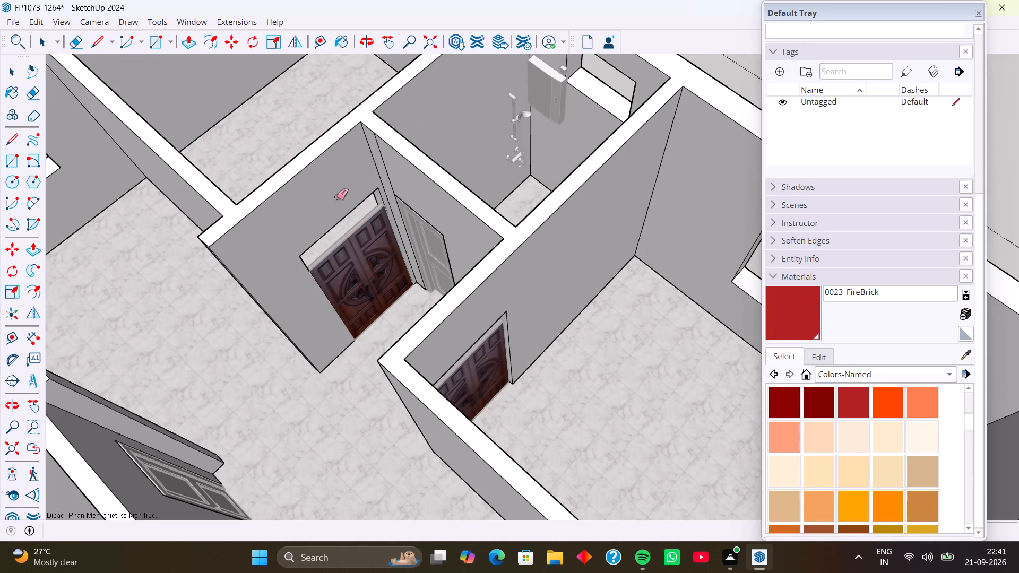
{"action": "middle_click_drag", "start_coordinate": [332, 199], "coordinate": [436, 88], "text": "shift"}
{"action": "middle_click_drag", "start_coordinate": [383, 203], "coordinate": [456, 104]}
{"action": "middle_click_drag", "start_coordinate": [371, 227], "coordinate": [508, 168]}
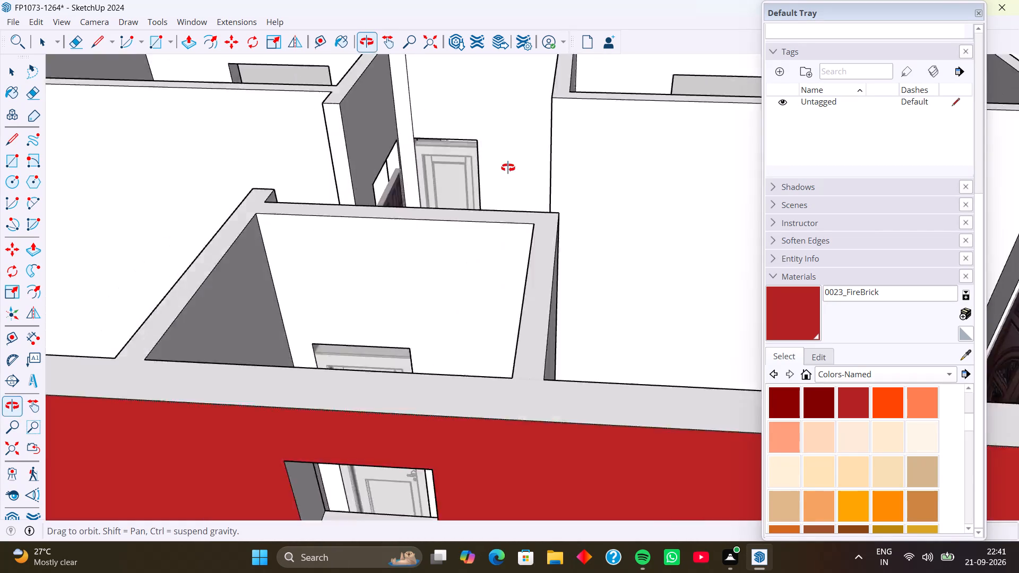
{"action": "middle_click_drag", "start_coordinate": [508, 168], "coordinate": [188, 320]}
{"action": "middle_click_drag", "start_coordinate": [307, 292], "coordinate": [226, 290]}
{"action": "middle_click_drag", "start_coordinate": [255, 238], "coordinate": [184, 187]}
{"action": "middle_click_drag", "start_coordinate": [254, 126], "coordinate": [167, 116]}
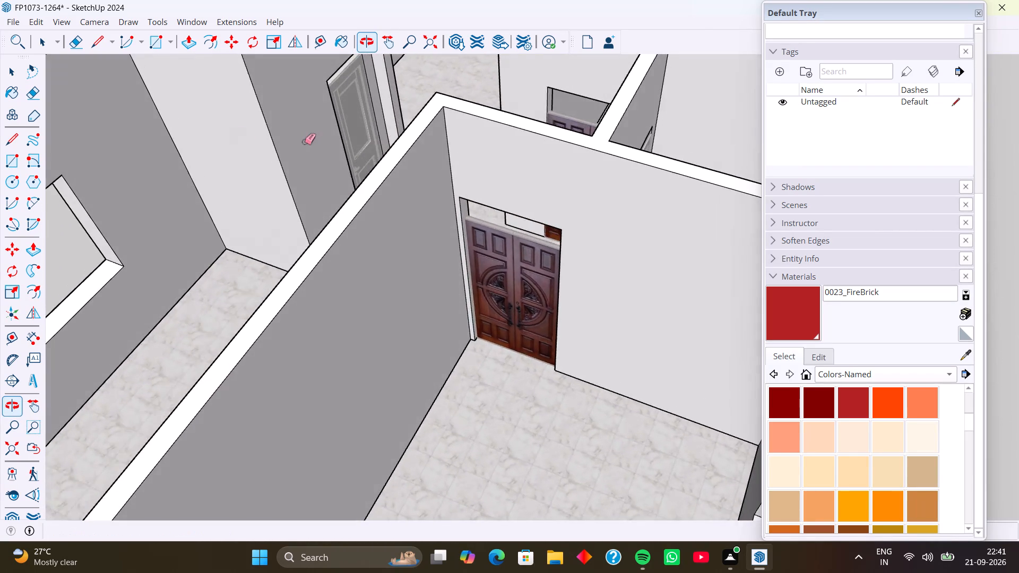
{"action": "scroll", "coordinate": [307, 150], "scroll_direction": "down", "scroll_amount": 4}
{"action": "middle_click_drag", "start_coordinate": [417, 198], "coordinate": [192, 260]}
{"action": "scroll", "coordinate": [424, 168], "scroll_direction": "down", "scroll_amount": 5}
{"action": "middle_click_drag", "start_coordinate": [495, 173], "coordinate": [281, 297], "text": "shift"}
{"action": "middle_click_drag", "start_coordinate": [301, 246], "coordinate": [298, 236]}
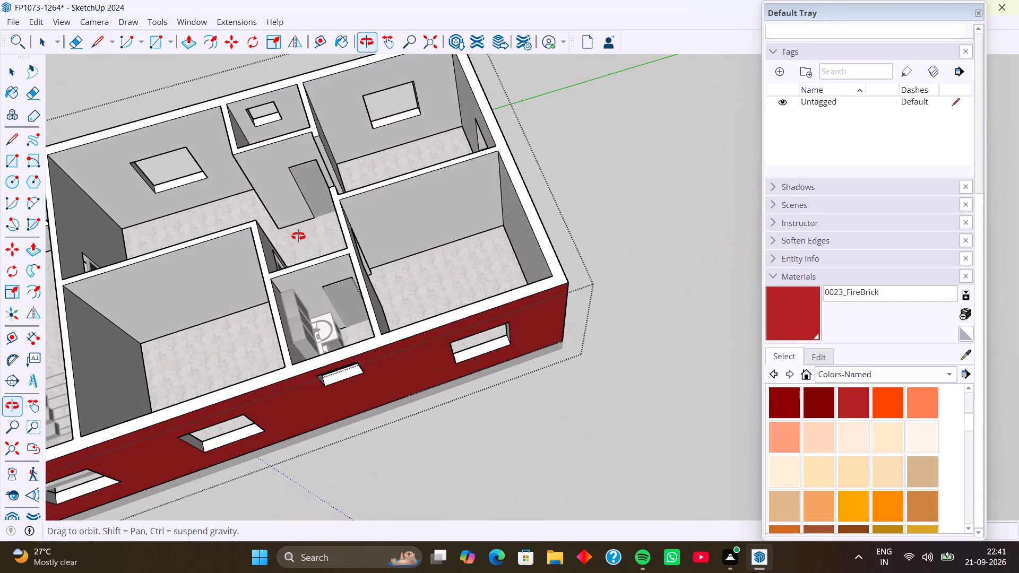
{"action": "middle_click_drag", "start_coordinate": [298, 236], "coordinate": [473, 155]}
{"action": "scroll", "coordinate": [481, 140], "scroll_direction": "down", "scroll_amount": 1}
{"action": "middle_click_drag", "start_coordinate": [341, 302], "coordinate": [427, 273]}
{"action": "middle_click_drag", "start_coordinate": [321, 314], "coordinate": [322, 313]}
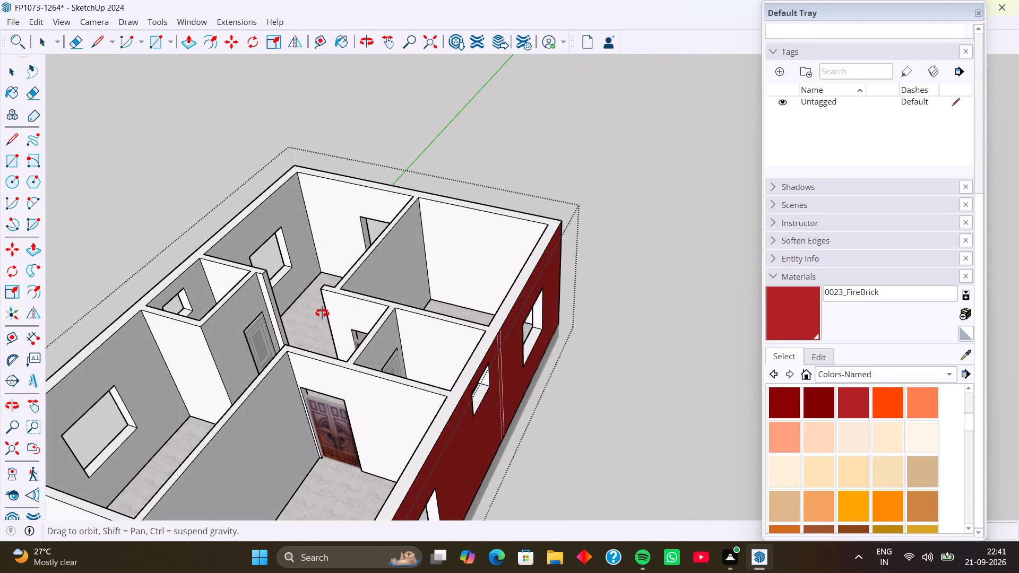
{"action": "middle_click_drag", "start_coordinate": [322, 313], "coordinate": [395, 291]}
{"action": "middle_click_drag", "start_coordinate": [331, 326], "coordinate": [325, 290]}
{"action": "scroll", "coordinate": [327, 319], "scroll_direction": "up", "scroll_amount": 2}
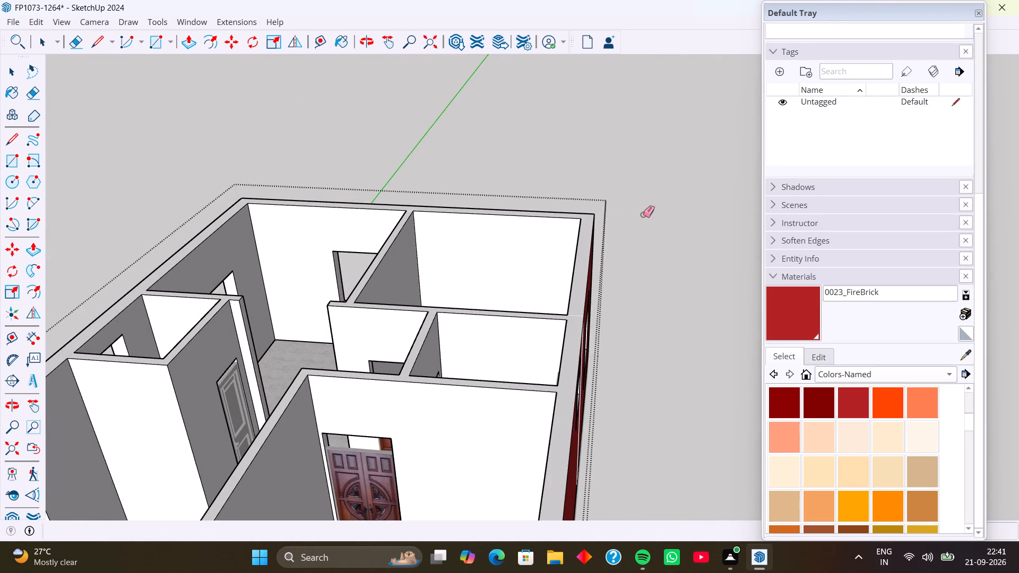
{"action": "key", "text": "space"}
{"action": "left_click", "coordinate": [645, 215]}
Scale the grey door of the unfurnished bathroom, across the corridor from the fitted bathroom, up to the top of its opening.
{"action": "middle_click_drag", "start_coordinate": [629, 266], "coordinate": [379, 358]}
{"action": "scroll", "coordinate": [347, 302], "scroll_direction": "up", "scroll_amount": 4}
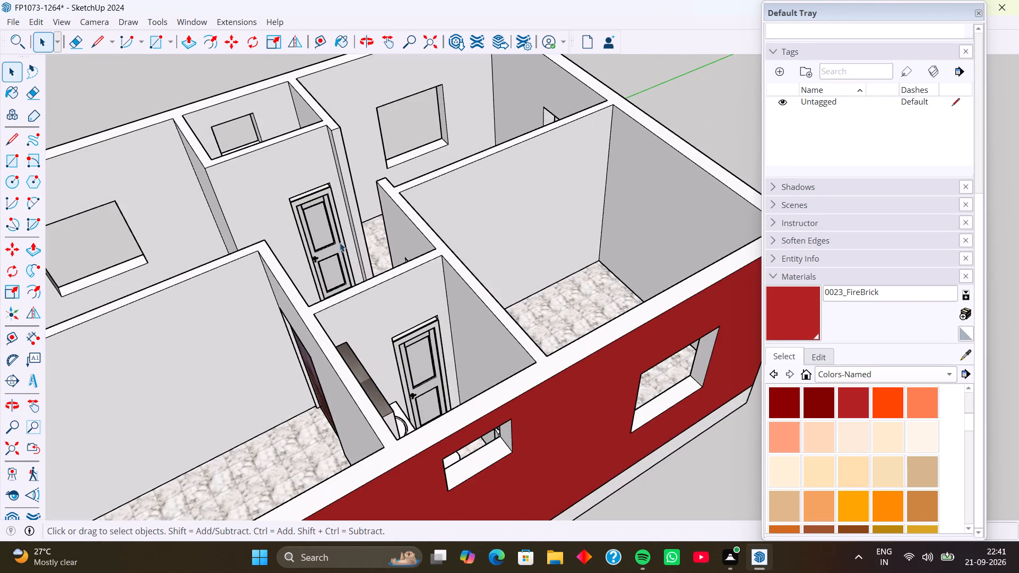
{"action": "scroll", "coordinate": [340, 242], "scroll_direction": "up", "scroll_amount": 1}
{"action": "middle_click_drag", "start_coordinate": [333, 244], "coordinate": [278, 238]}
{"action": "scroll", "coordinate": [324, 189], "scroll_direction": "up", "scroll_amount": 6}
{"action": "left_click", "coordinate": [328, 185]}
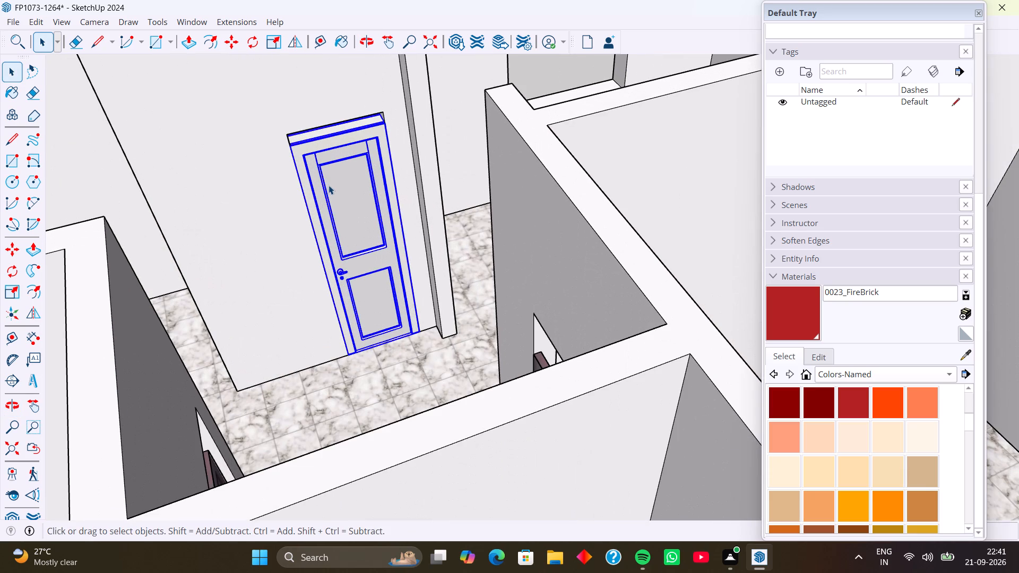
{"action": "key", "text": "s"}
{"action": "scroll", "coordinate": [339, 139], "scroll_direction": "up", "scroll_amount": 1}
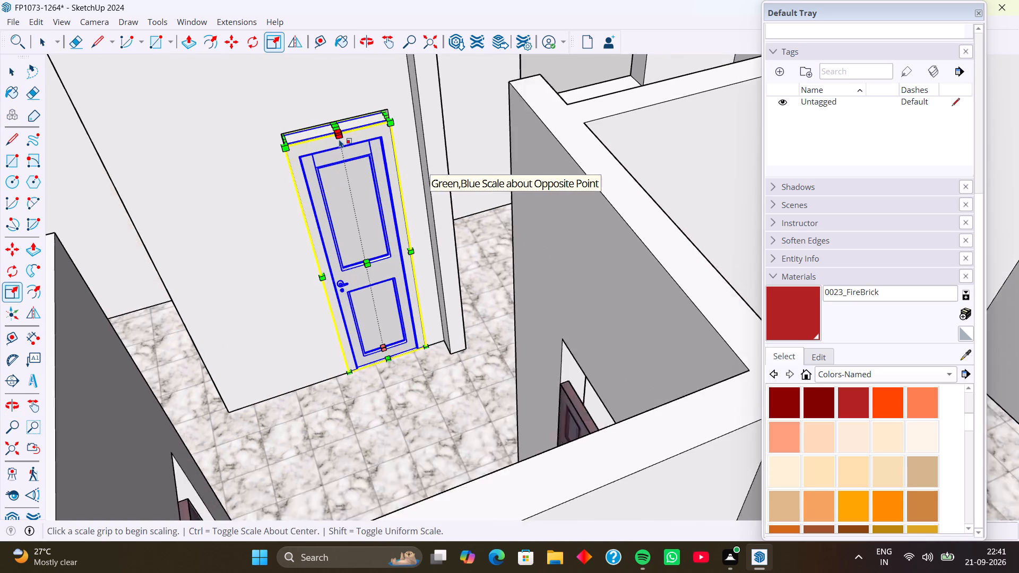
{"action": "scroll", "coordinate": [339, 139], "scroll_direction": "up", "scroll_amount": 4}
{"action": "left_click", "coordinate": [339, 135]}
{"action": "left_click", "coordinate": [334, 114]}
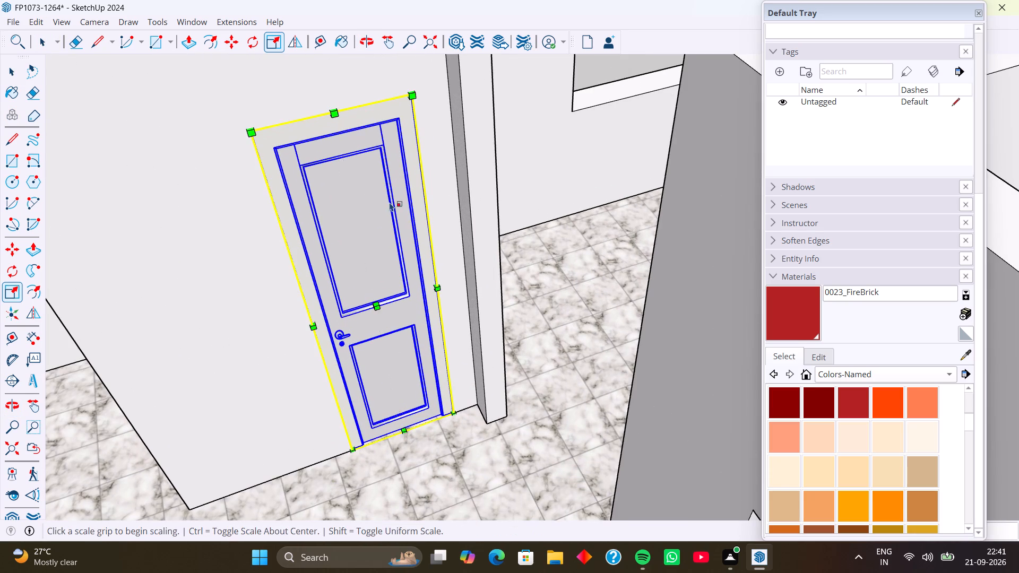
{"action": "scroll", "coordinate": [376, 218], "scroll_direction": "down", "scroll_amount": 5}
{"action": "key", "text": "space"}
{"action": "scroll", "coordinate": [372, 233], "scroll_direction": "down", "scroll_amount": 4}
Scale the corner bedroom's carved double door up to the top of its opening.
{"action": "middle_click_drag", "start_coordinate": [401, 306], "coordinate": [370, 299]}
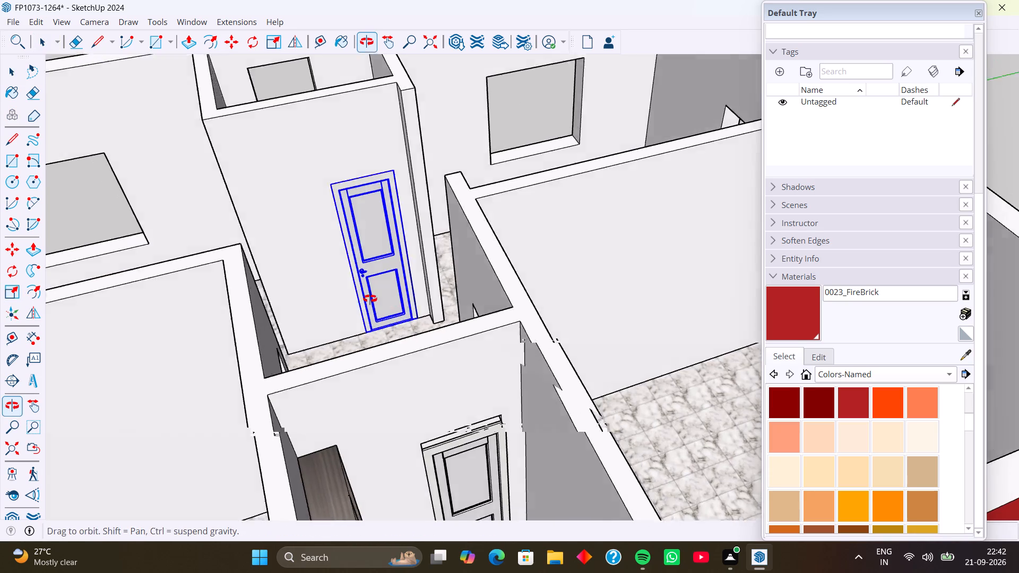
{"action": "middle_click_drag", "start_coordinate": [370, 299], "coordinate": [295, 253]}
{"action": "middle_click_drag", "start_coordinate": [440, 317], "coordinate": [230, 331]}
{"action": "middle_click_drag", "start_coordinate": [447, 338], "coordinate": [246, 320]}
{"action": "left_click", "coordinate": [300, 244]}
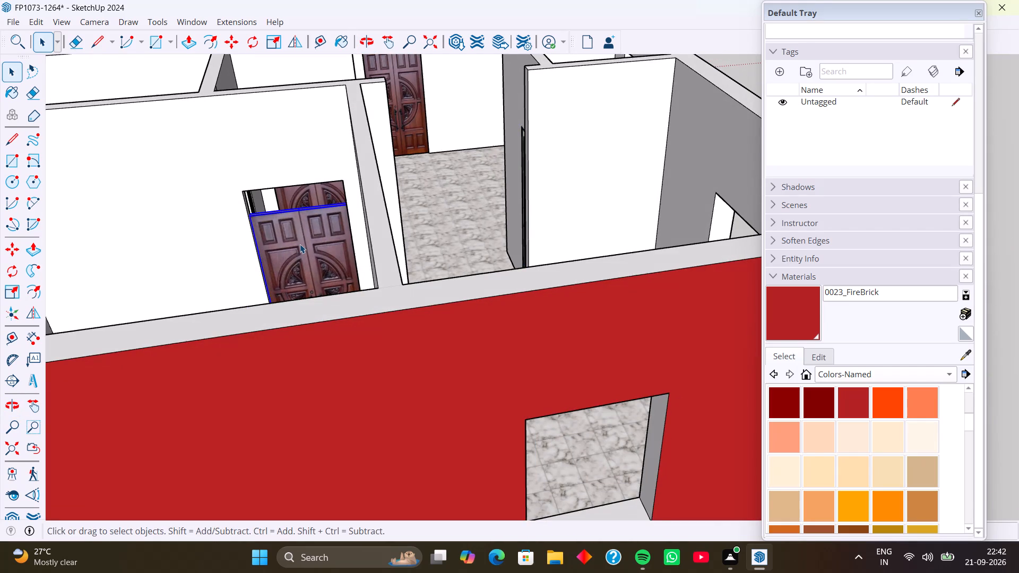
{"action": "key", "text": "s"}
{"action": "left_click", "coordinate": [299, 212]}
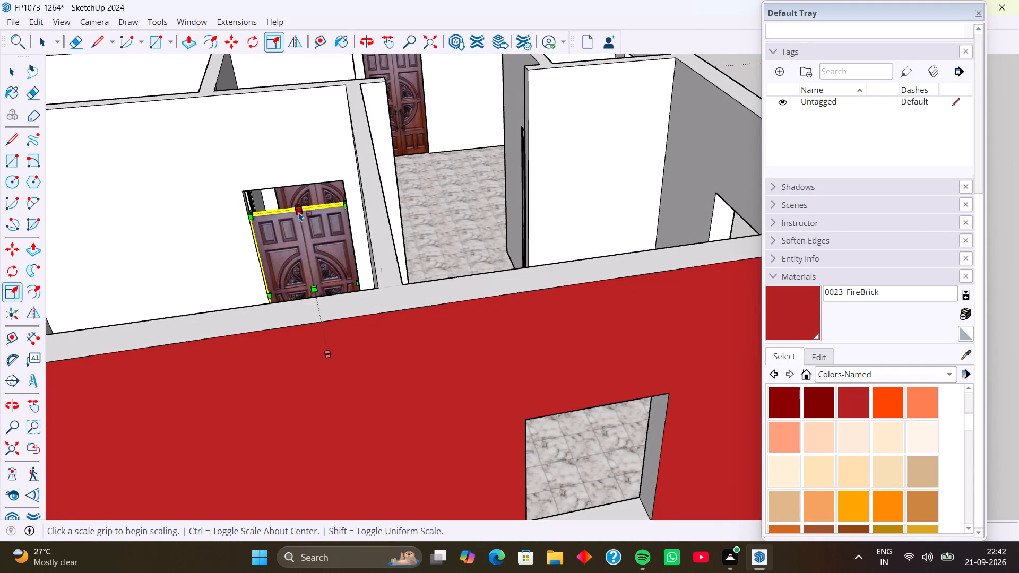
{"action": "left_click", "coordinate": [293, 185]}
{"action": "scroll", "coordinate": [343, 262], "scroll_direction": "down", "scroll_amount": 4}
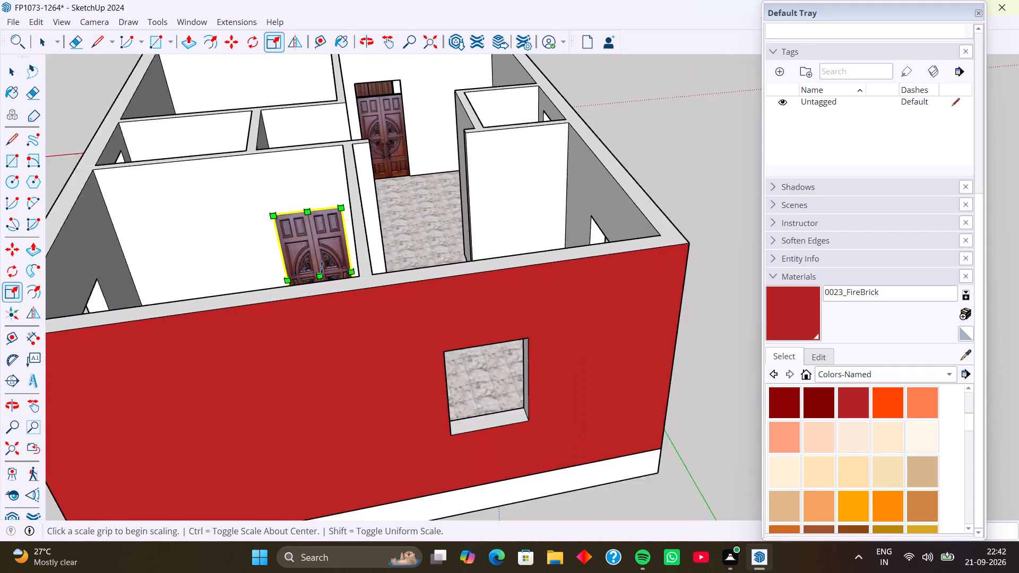
{"action": "scroll", "coordinate": [322, 267], "scroll_direction": "down", "scroll_amount": 1}
{"action": "middle_click_drag", "start_coordinate": [317, 266], "coordinate": [379, 361]}
{"action": "key", "text": "space"}
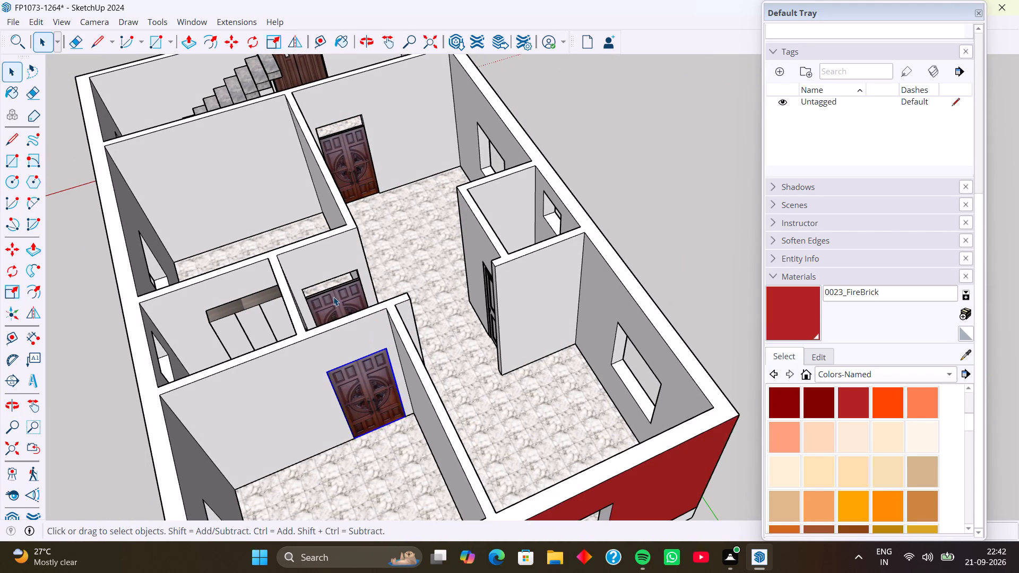
Scale the carved double door of the middle bedroom, in the corridor recess, up to the top of its opening.
{"action": "left_click", "coordinate": [332, 296]}
{"action": "key", "text": "s"}
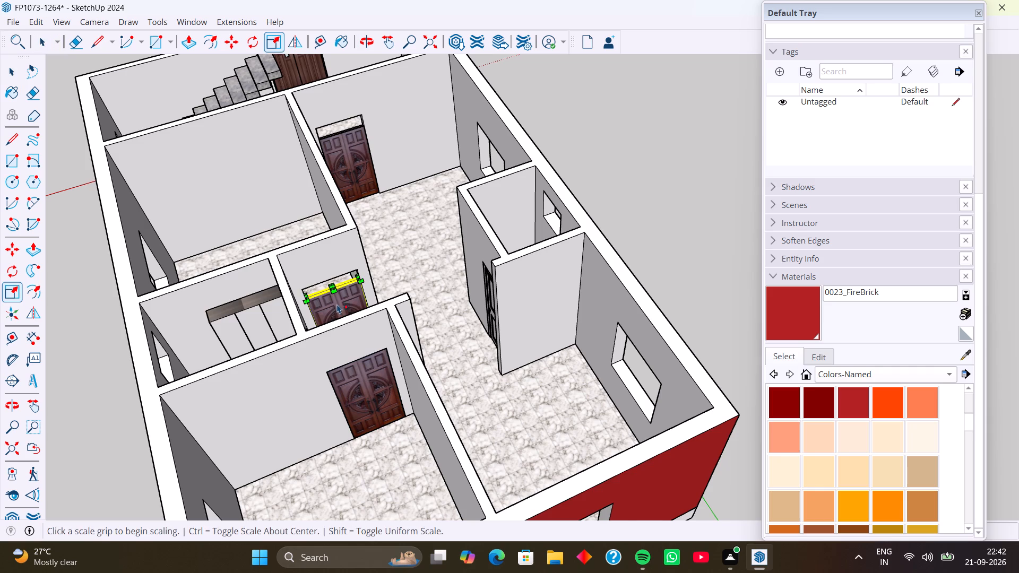
{"action": "scroll", "coordinate": [330, 296], "scroll_direction": "up", "scroll_amount": 13}
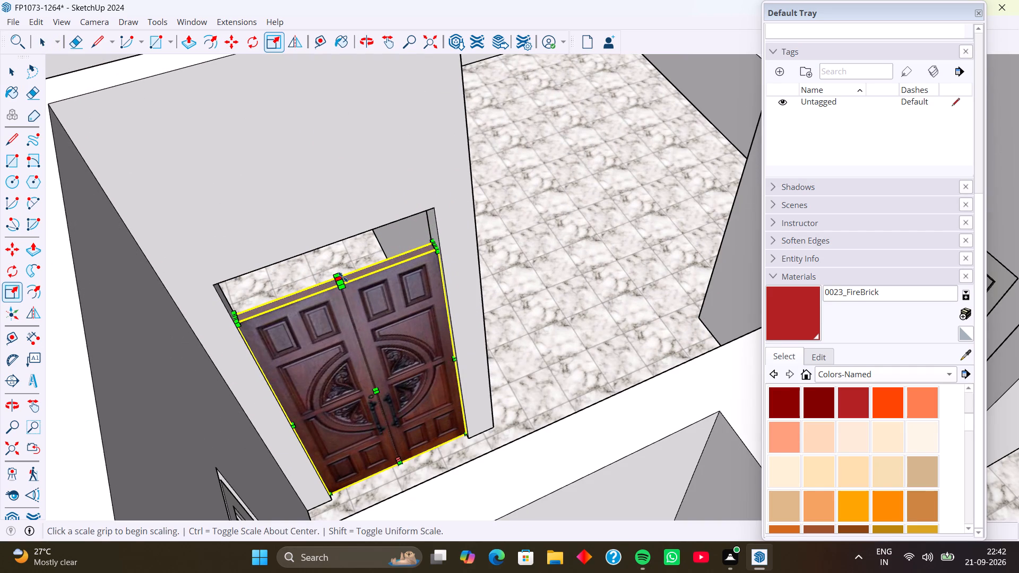
{"action": "left_click", "coordinate": [343, 279]}
{"action": "left_click", "coordinate": [330, 244]}
{"action": "scroll", "coordinate": [305, 313], "scroll_direction": "down", "scroll_amount": 1}
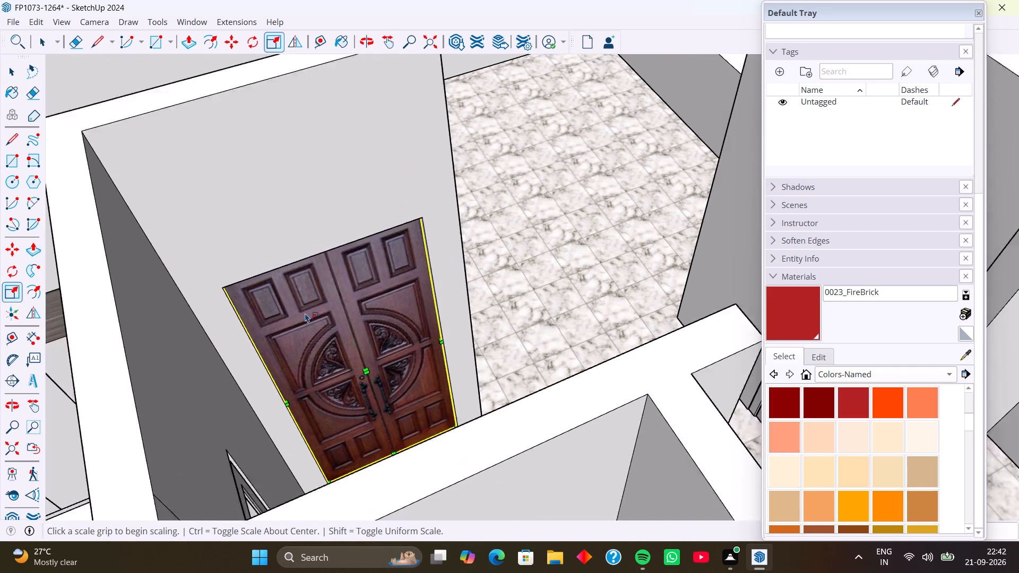
{"action": "scroll", "coordinate": [305, 313], "scroll_direction": "down", "scroll_amount": 6}
{"action": "key", "text": "space"}
{"action": "scroll", "coordinate": [355, 311], "scroll_direction": "down", "scroll_amount": 5}
Scale the fitted bathroom's grey door up to the top of its opening.
{"action": "middle_click_drag", "start_coordinate": [355, 331], "coordinate": [459, 301]}
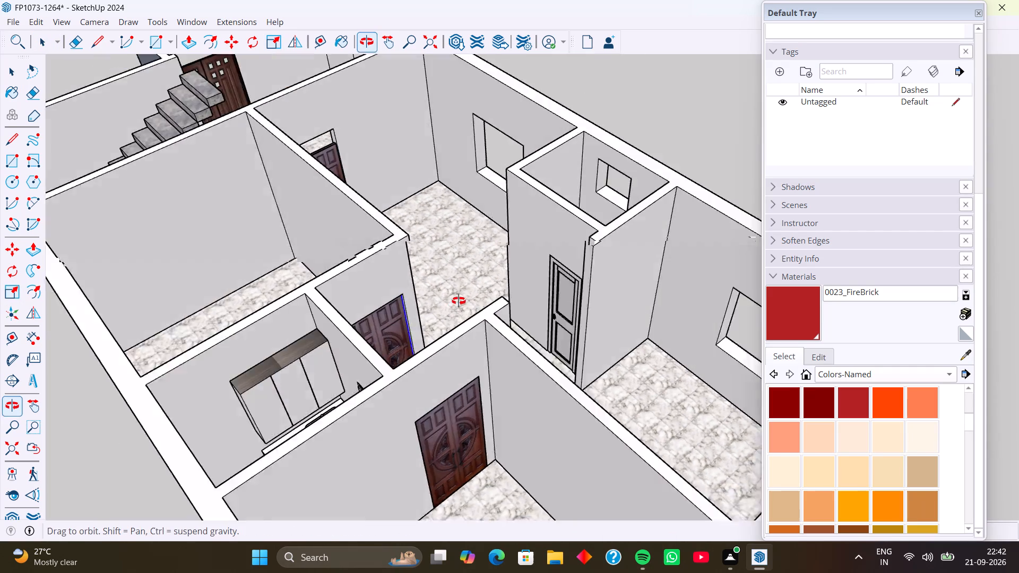
{"action": "middle_click_drag", "start_coordinate": [459, 301], "coordinate": [467, 298]}
{"action": "middle_click_drag", "start_coordinate": [317, 401], "coordinate": [486, 373]}
{"action": "scroll", "coordinate": [514, 363], "scroll_direction": "up", "scroll_amount": 3}
{"action": "left_click", "coordinate": [591, 413]}
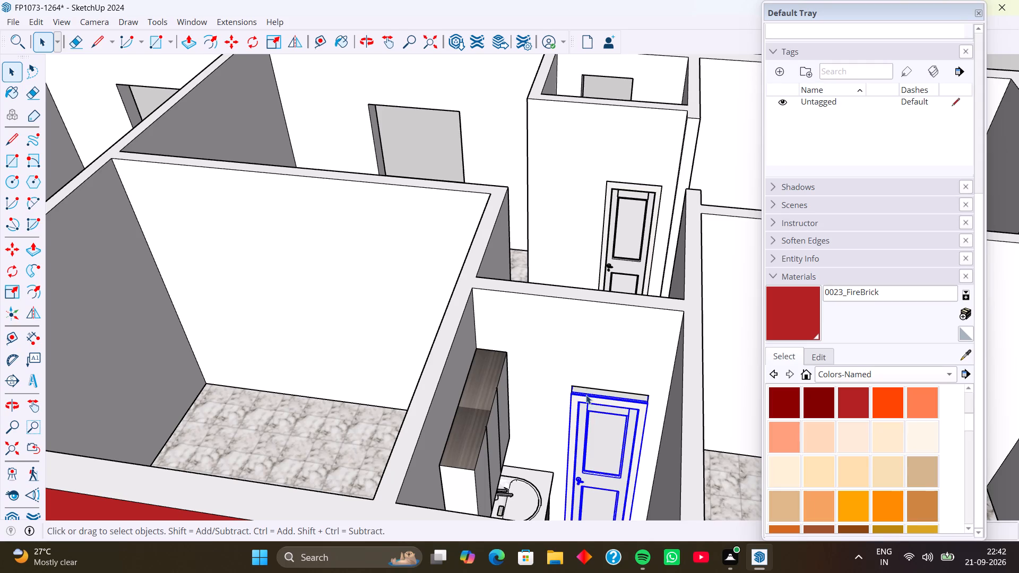
{"action": "middle_click_drag", "start_coordinate": [580, 384], "coordinate": [394, 353]}
{"action": "middle_click_drag", "start_coordinate": [395, 389], "coordinate": [519, 394]}
{"action": "key", "text": "s"}
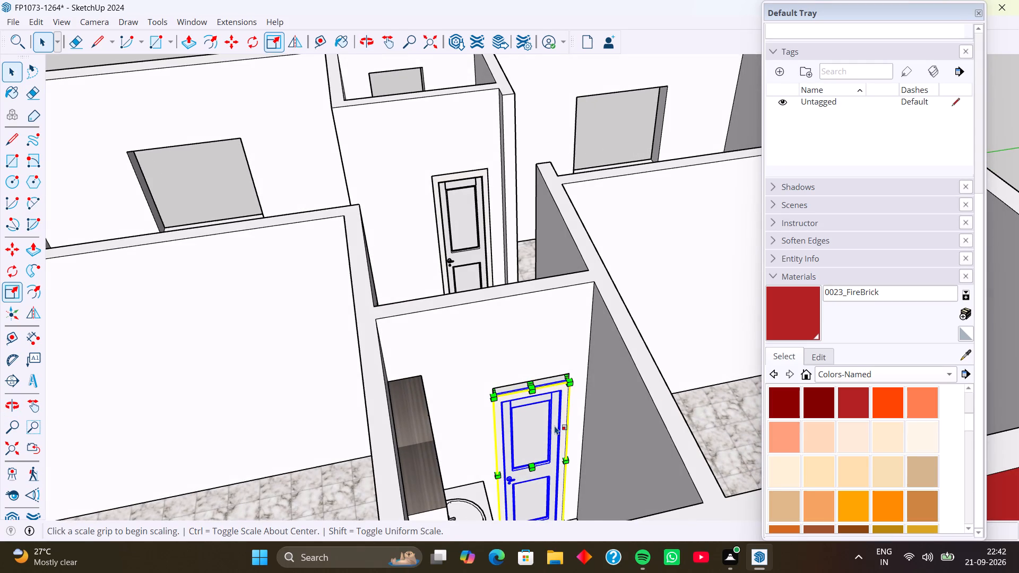
{"action": "scroll", "coordinate": [512, 377], "scroll_direction": "up", "scroll_amount": 5}
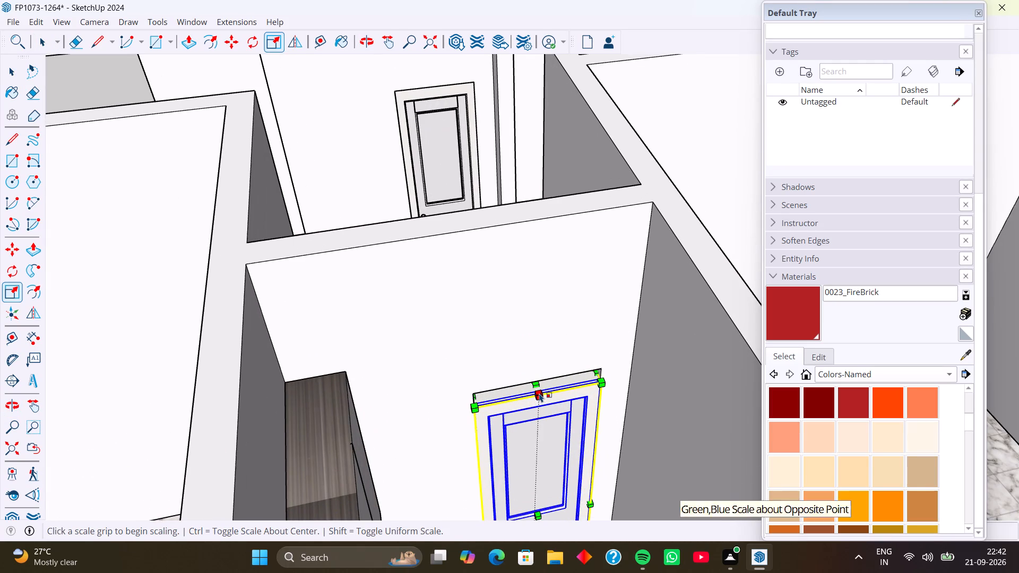
{"action": "left_click", "coordinate": [539, 393]}
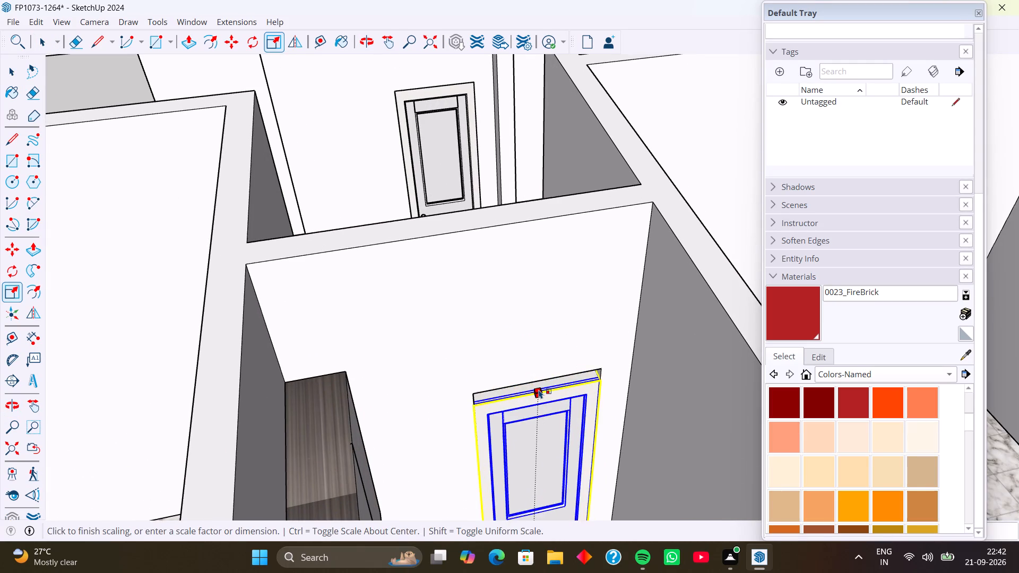
{"action": "left_click", "coordinate": [537, 381]}
{"action": "scroll", "coordinate": [562, 423], "scroll_direction": "down", "scroll_amount": 4}
{"action": "middle_click_drag", "start_coordinate": [539, 425], "coordinate": [423, 515]}
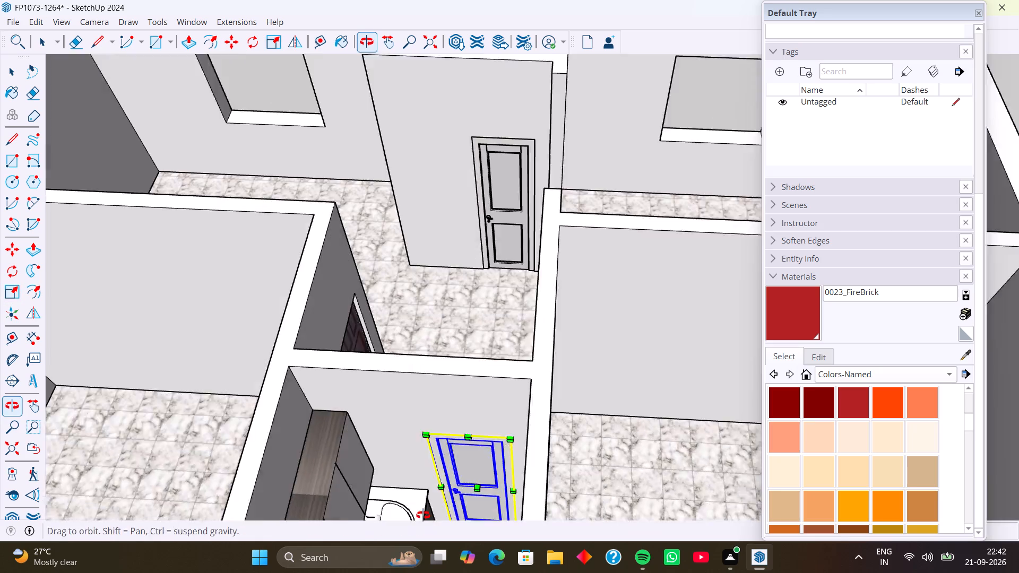
{"action": "middle_click_drag", "start_coordinate": [423, 515], "coordinate": [419, 519]}
{"action": "scroll", "coordinate": [419, 519], "scroll_direction": "down", "scroll_amount": 1}
{"action": "middle_click_drag", "start_coordinate": [491, 442], "coordinate": [398, 560]}
{"action": "middle_click_drag", "start_coordinate": [402, 474], "coordinate": [257, 507]}
{"action": "middle_click_drag", "start_coordinate": [356, 379], "coordinate": [190, 401]}
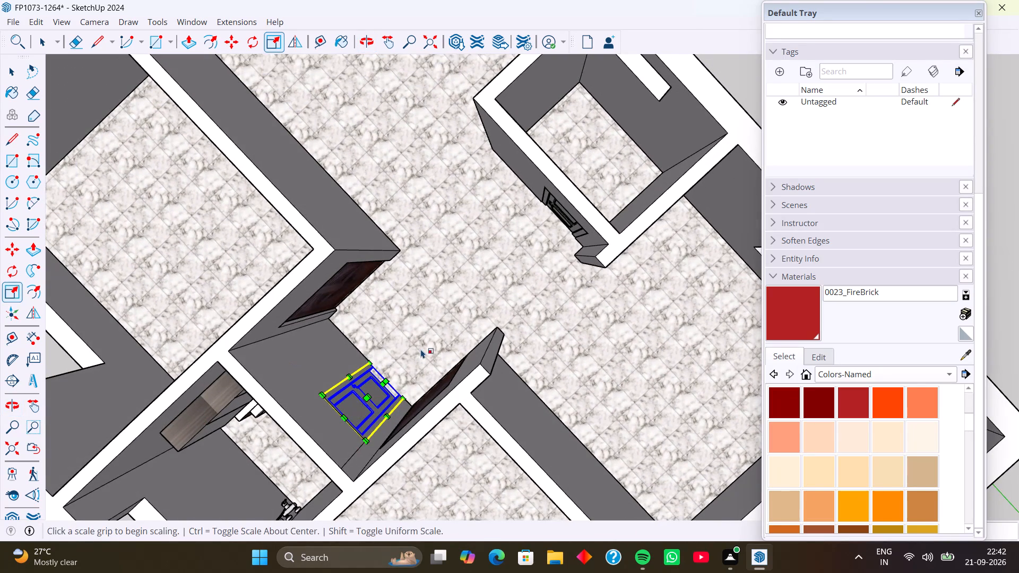
{"action": "key", "text": "space"}
Scale the carved double door in the wall towards the staircase area up to the top of its opening, and deselect it.
{"action": "middle_click_drag", "start_coordinate": [372, 395], "coordinate": [419, 267]}
{"action": "scroll", "coordinate": [386, 354], "scroll_direction": "down", "scroll_amount": 4}
{"action": "middle_click_drag", "start_coordinate": [369, 369], "coordinate": [185, 286]}
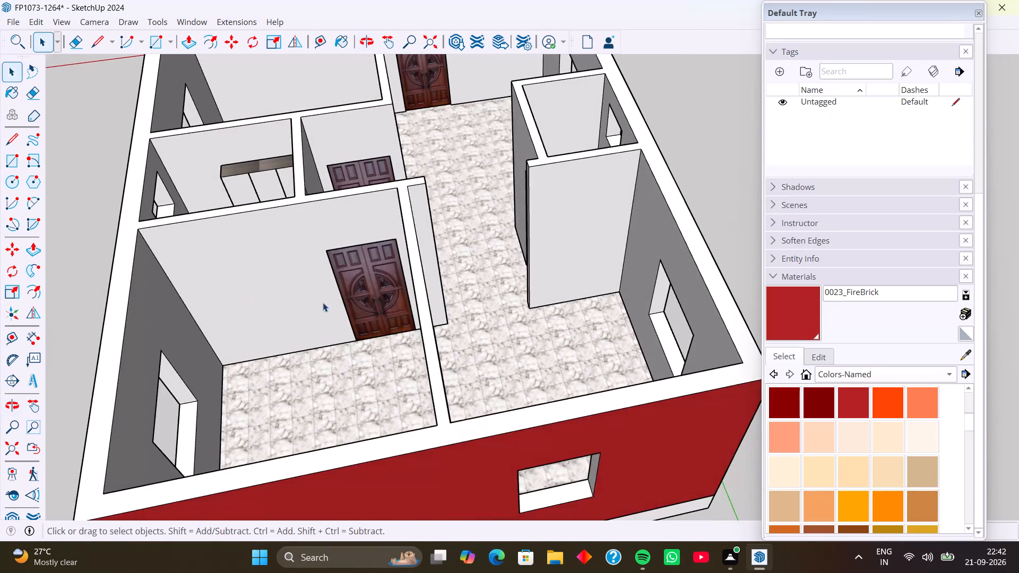
{"action": "scroll", "coordinate": [373, 293], "scroll_direction": "down", "scroll_amount": 4}
{"action": "middle_click_drag", "start_coordinate": [402, 267], "coordinate": [385, 518], "text": "shift"}
{"action": "scroll", "coordinate": [406, 327], "scroll_direction": "down", "scroll_amount": 1, "text": "shift"}
{"action": "middle_click_drag", "start_coordinate": [380, 453], "coordinate": [293, 429]}
{"action": "scroll", "coordinate": [394, 325], "scroll_direction": "up", "scroll_amount": 3}
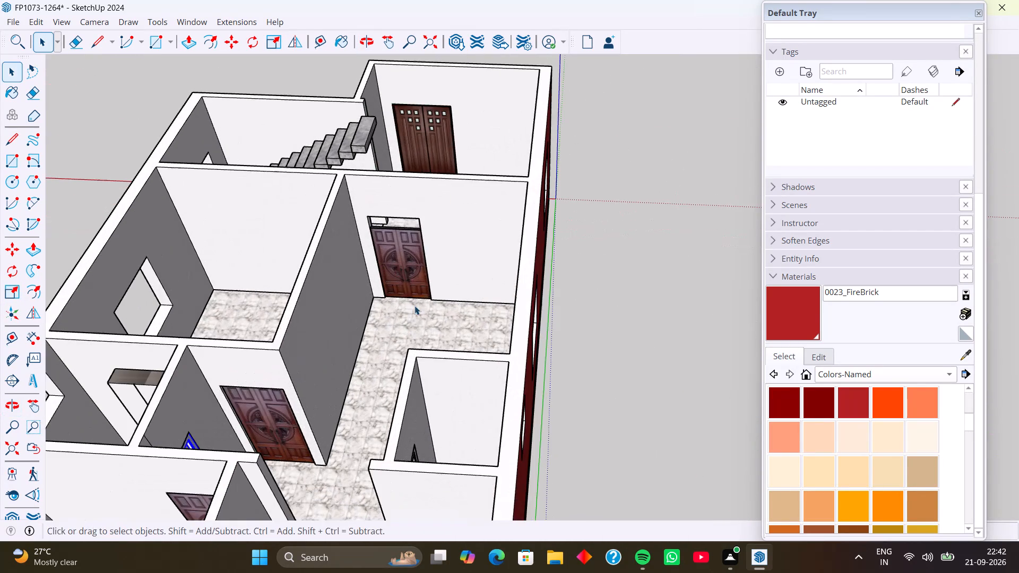
{"action": "scroll", "coordinate": [414, 306], "scroll_direction": "up", "scroll_amount": 1}
{"action": "left_click", "coordinate": [412, 258]}
{"action": "scroll", "coordinate": [390, 288], "scroll_direction": "up", "scroll_amount": 1}
{"action": "middle_click_drag", "start_coordinate": [390, 289], "coordinate": [450, 309]}
{"action": "scroll", "coordinate": [418, 286], "scroll_direction": "up", "scroll_amount": 5}
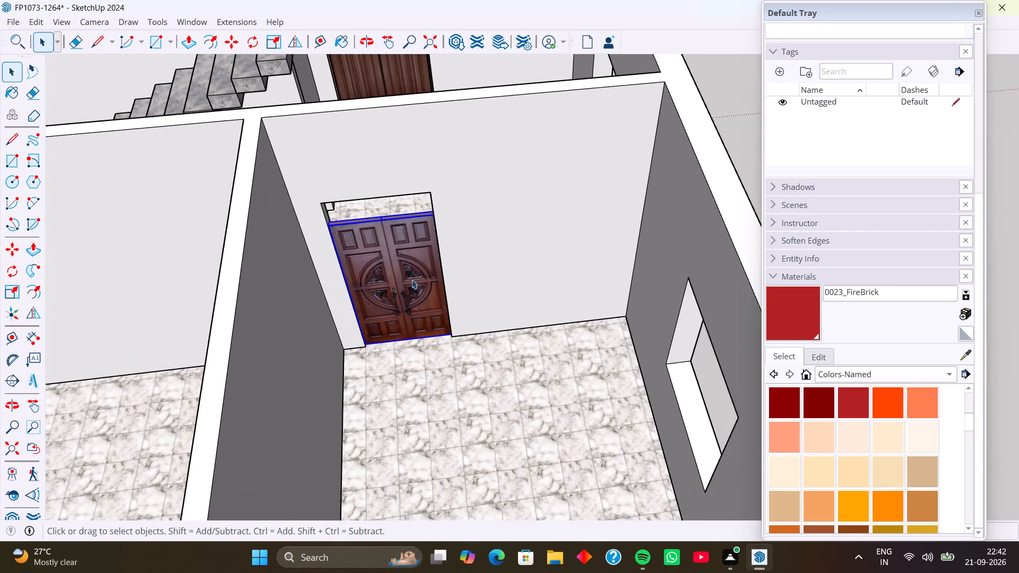
{"action": "middle_click_drag", "start_coordinate": [403, 284], "coordinate": [379, 275]}
{"action": "key", "text": "s"}
{"action": "scroll", "coordinate": [379, 204], "scroll_direction": "up", "scroll_amount": 4}
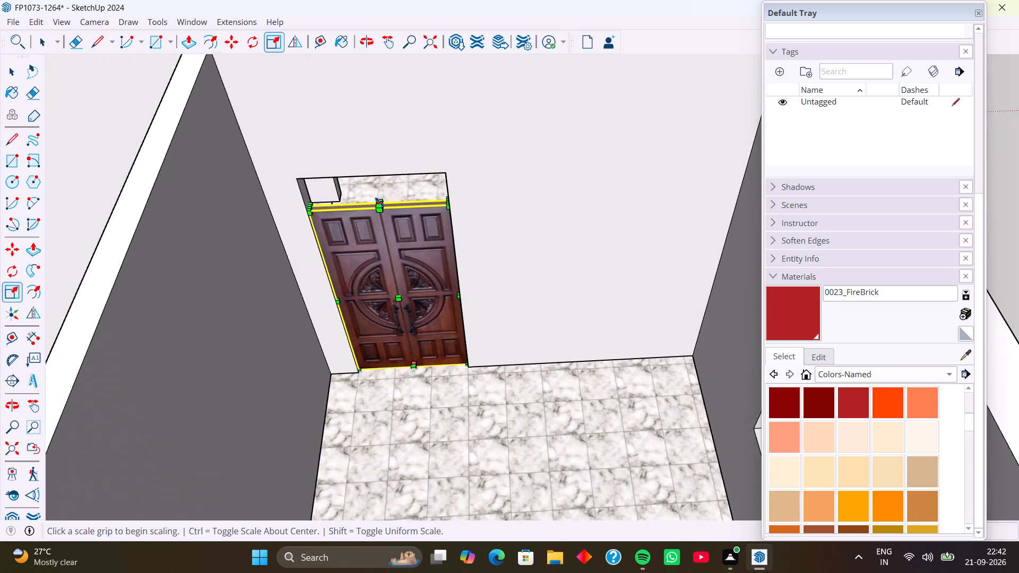
{"action": "scroll", "coordinate": [379, 202], "scroll_direction": "up", "scroll_amount": 5}
{"action": "left_click", "coordinate": [382, 205]}
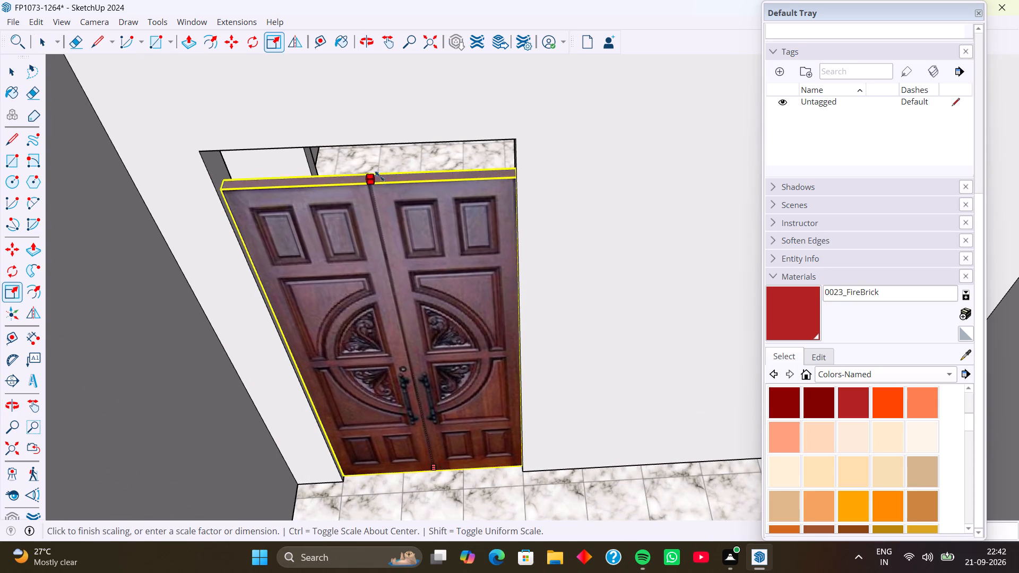
{"action": "left_click", "coordinate": [378, 144]}
{"action": "scroll", "coordinate": [369, 262], "scroll_direction": "down", "scroll_amount": 8}
{"action": "key", "text": "space"}
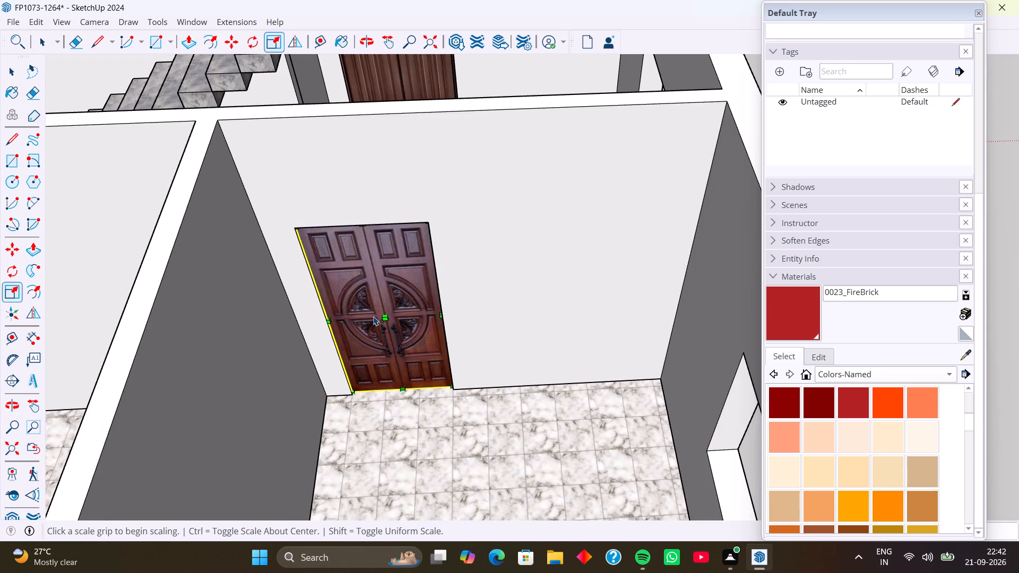
{"action": "scroll", "coordinate": [373, 316], "scroll_direction": "down", "scroll_amount": 6}
{"action": "left_click", "coordinate": [601, 292]}
Examine the fitted doors and the window openings along the red exterior wall.
{"action": "middle_click_drag", "start_coordinate": [422, 301], "coordinate": [297, 297]}
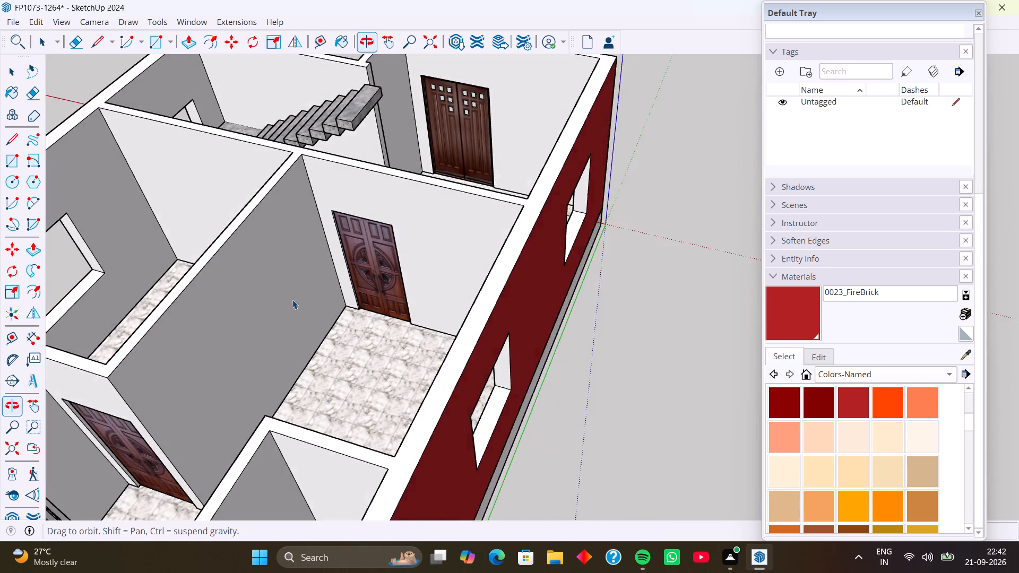
{"action": "scroll", "coordinate": [464, 314], "scroll_direction": "down", "scroll_amount": 3}
{"action": "middle_click_drag", "start_coordinate": [456, 333], "coordinate": [323, 337]}
{"action": "scroll", "coordinate": [324, 339], "scroll_direction": "down", "scroll_amount": 3}
{"action": "middle_click_drag", "start_coordinate": [368, 383], "coordinate": [279, 384]}
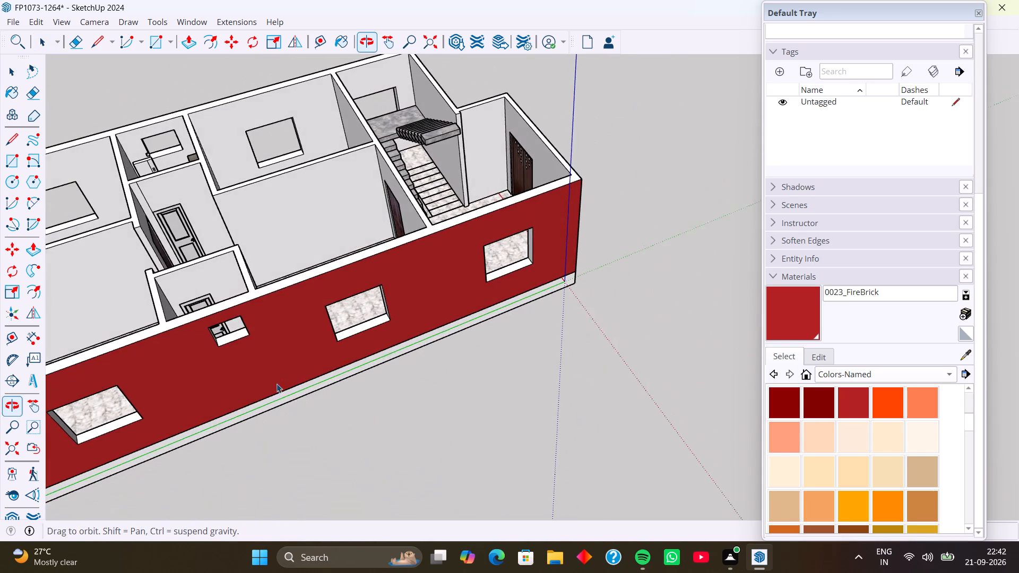
{"action": "middle_click_drag", "start_coordinate": [306, 327], "coordinate": [507, 317], "text": "shift"}
{"action": "middle_click_drag", "start_coordinate": [540, 362], "coordinate": [345, 370]}
{"action": "scroll", "coordinate": [387, 255], "scroll_direction": "down", "scroll_amount": 1}
{"action": "middle_click_drag", "start_coordinate": [387, 255], "coordinate": [404, 265]}
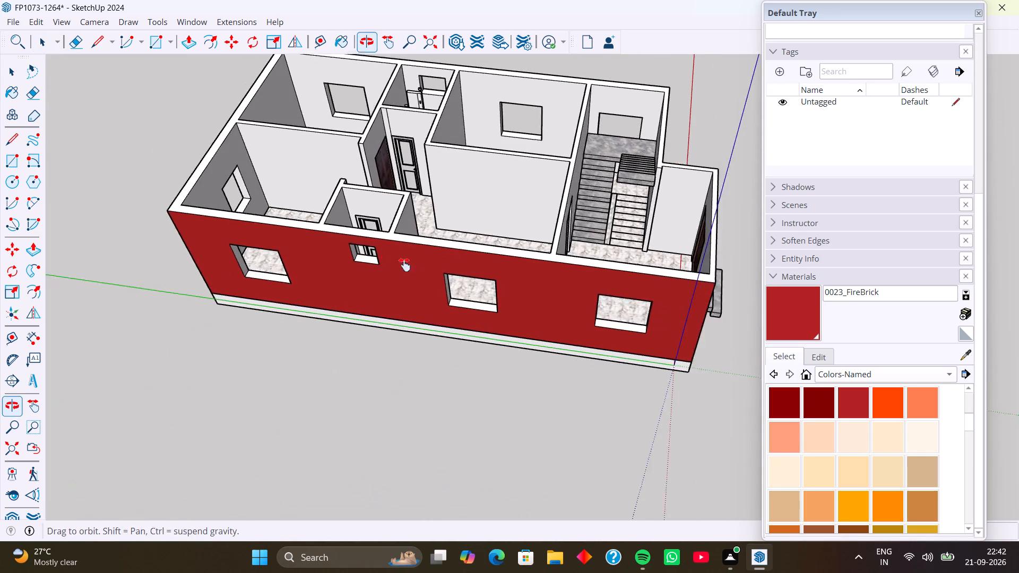
{"action": "middle_click_drag", "start_coordinate": [404, 265], "coordinate": [509, 298]}
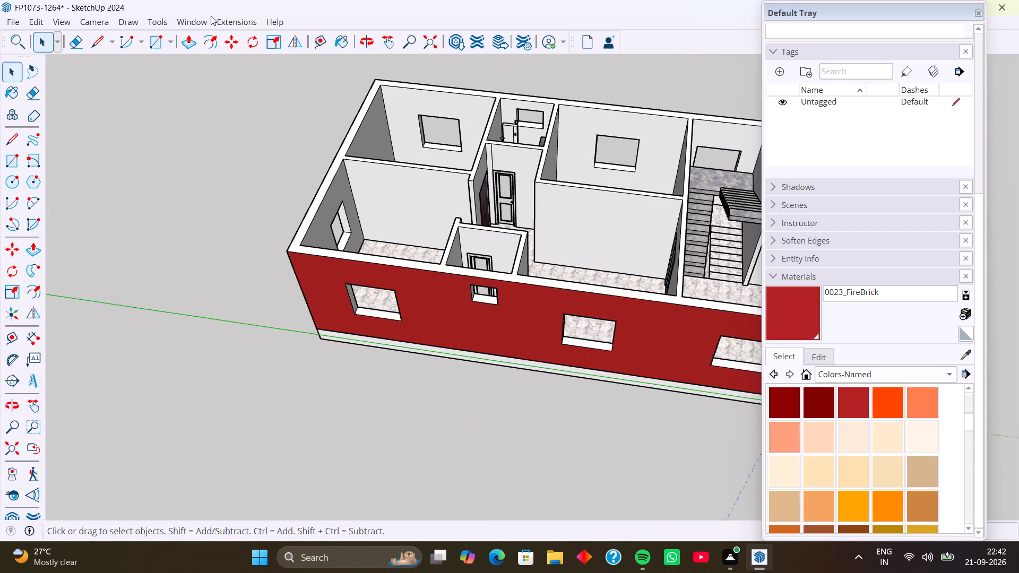
Search 3D Warehouse for "window" models.
{"action": "left_click", "coordinate": [187, 22]}
{"action": "left_click", "coordinate": [218, 128]}
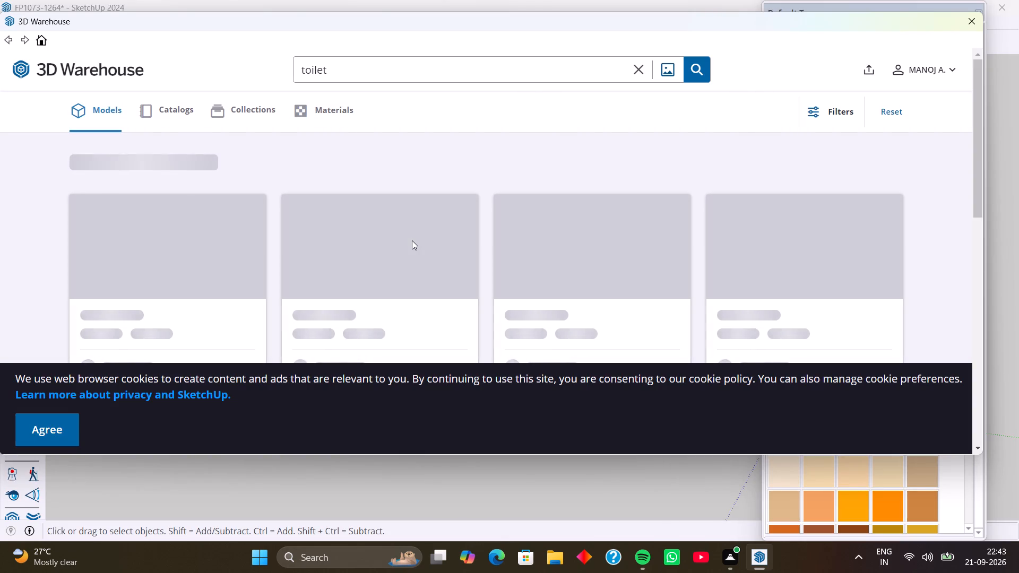
{"action": "left_click", "coordinate": [364, 65]}
{"action": "key", "text": "BackSpace"}
{"action": "key", "text": "BackSpace"}
{"action": "key", "text": "BackSpace"}
{"action": "key", "text": "BackSpace"}
{"action": "key", "text": "BackSpace"}
{"action": "key", "text": "BackSpace"}
{"action": "key", "text": "BackSpace"}
{"action": "key", "text": "BackSpace"}
{"action": "key", "text": "BackSpace"}
{"action": "key", "text": "BackSpace"}
{"action": "key", "text": "BackSpace"}
{"action": "key", "text": "BackSpace"}
{"action": "key", "text": "BackSpace"}
{"action": "key", "text": "BackSpace"}
{"action": "key", "text": "BackSpace"}
{"action": "key", "text": "BackSpace"}
{"action": "key", "text": "BackSpace"}
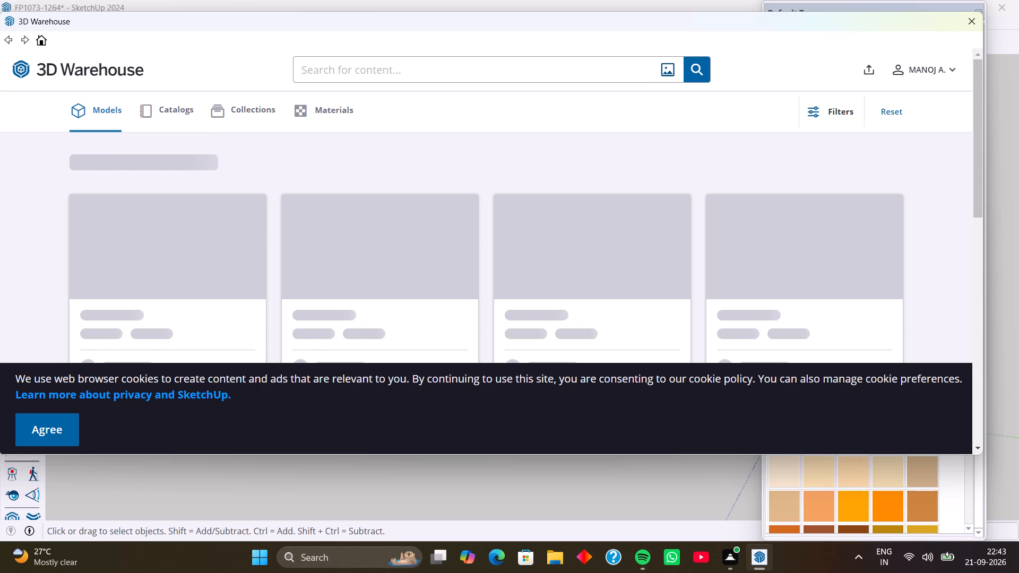
{"action": "key", "text": "w"}
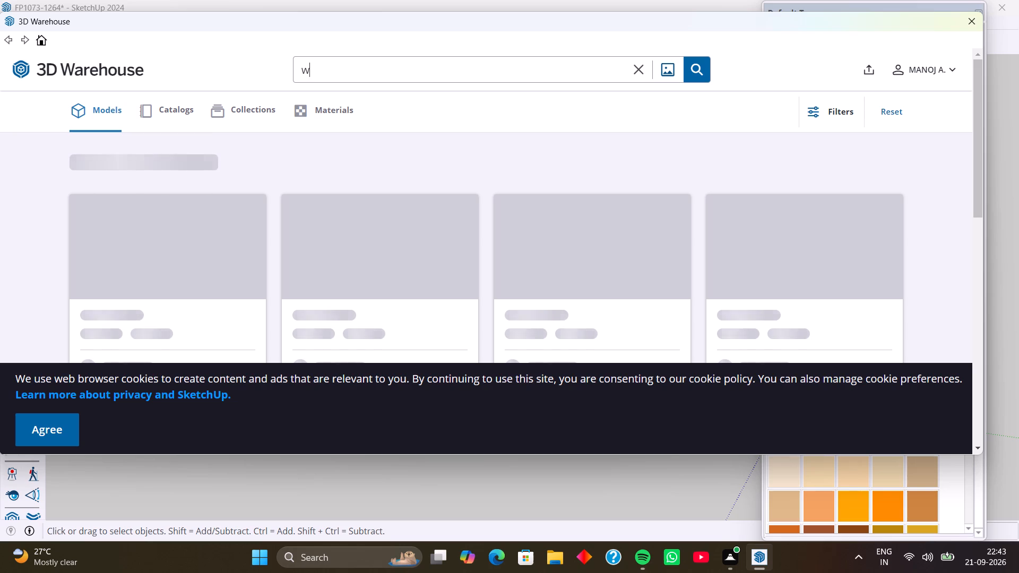
{"action": "key", "text": "i"}
{"action": "key", "text": "n"}
{"action": "key", "text": "d"}
{"action": "type", "text": "ow"}
{"action": "key", "text": "Return"}
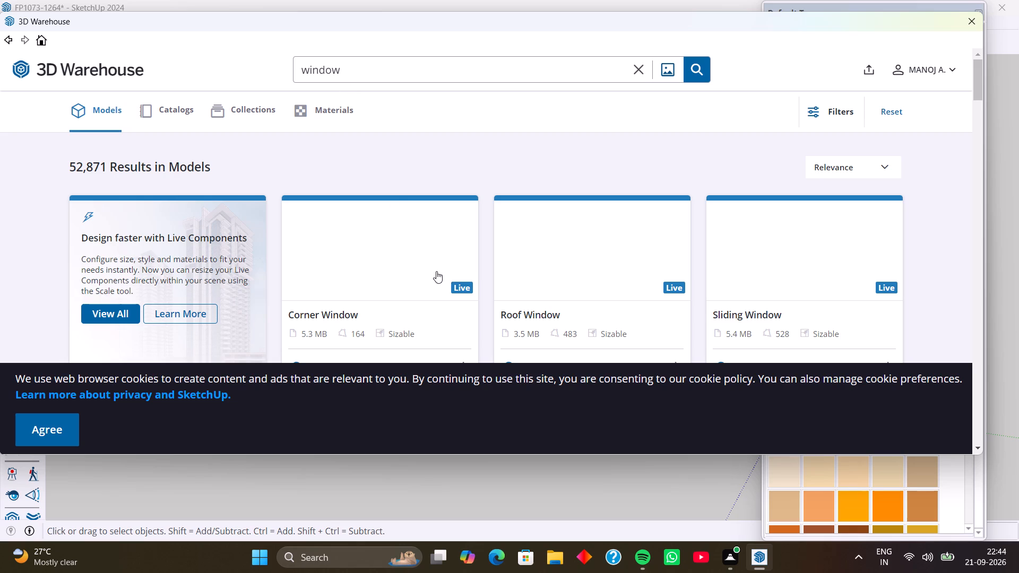
Load the three-panel "Windows" model from the search results and place it in the empty space beside the house.
{"action": "scroll", "coordinate": [432, 307], "scroll_direction": "down", "scroll_amount": 1}
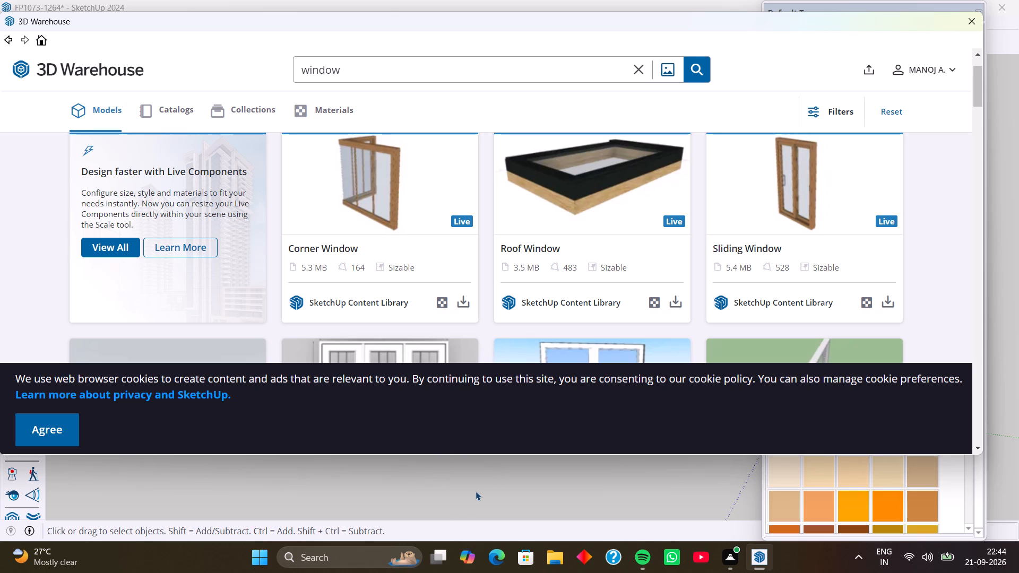
{"action": "scroll", "coordinate": [455, 303], "scroll_direction": "down", "scroll_amount": 2}
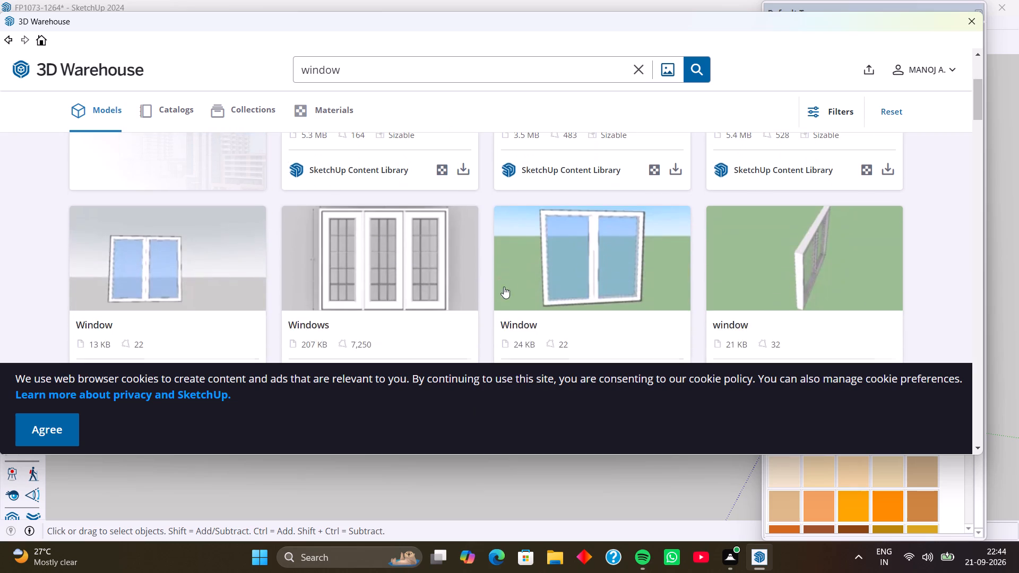
{"action": "scroll", "coordinate": [507, 281], "scroll_direction": "down", "scroll_amount": 5}
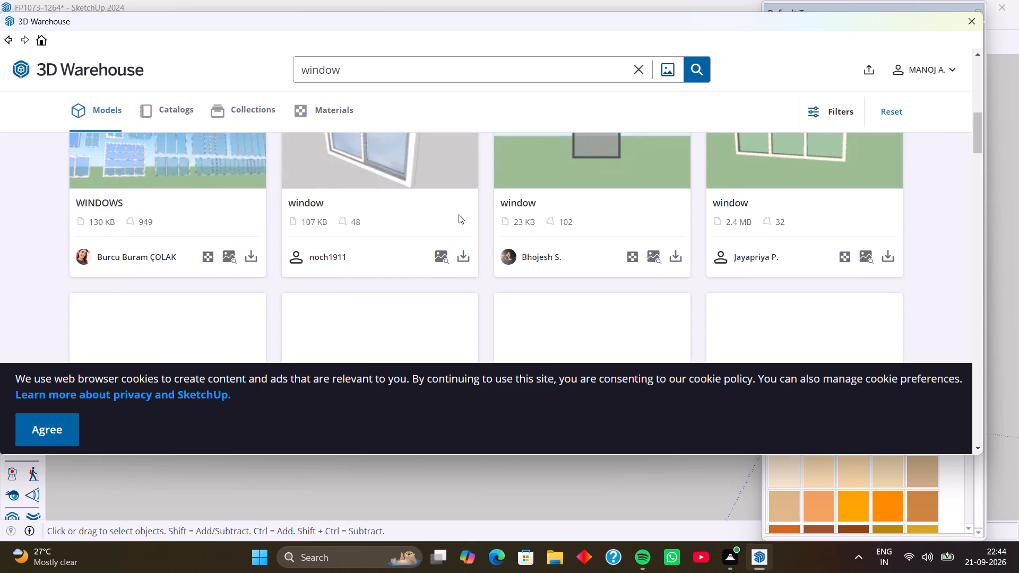
{"action": "scroll", "coordinate": [459, 214], "scroll_direction": "up", "scroll_amount": 4}
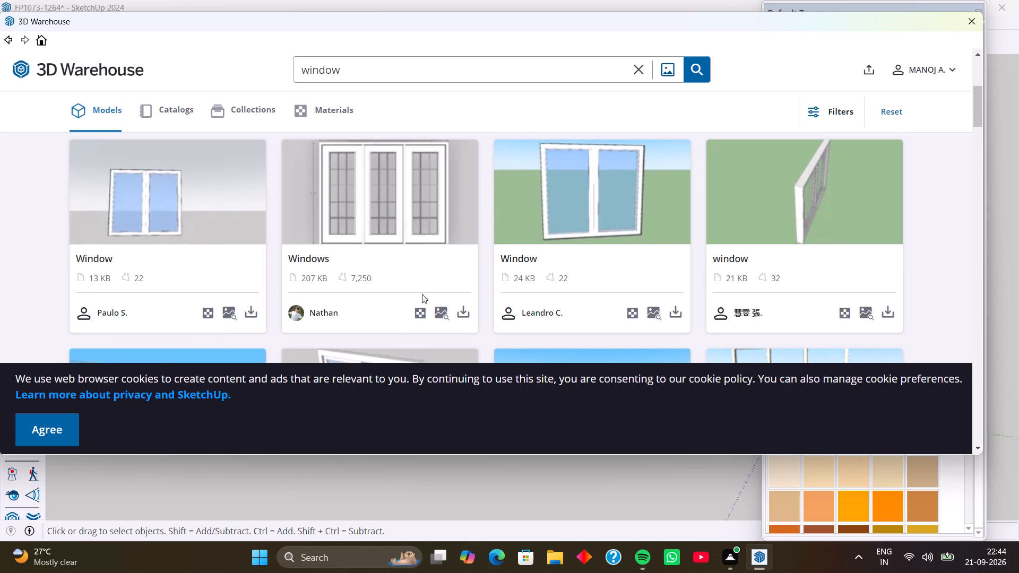
{"action": "left_click", "coordinate": [464, 309]}
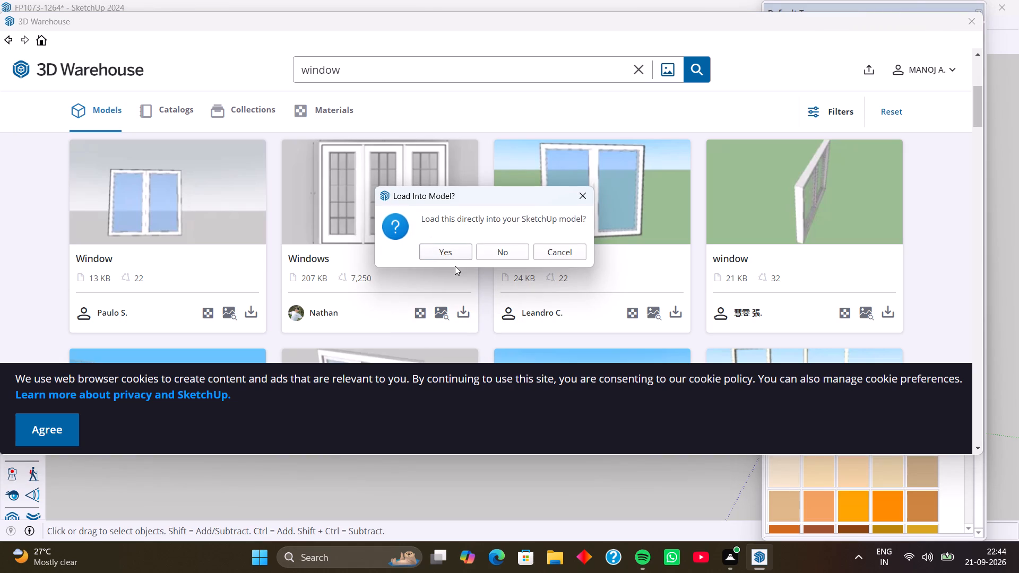
{"action": "left_click", "coordinate": [451, 256]}
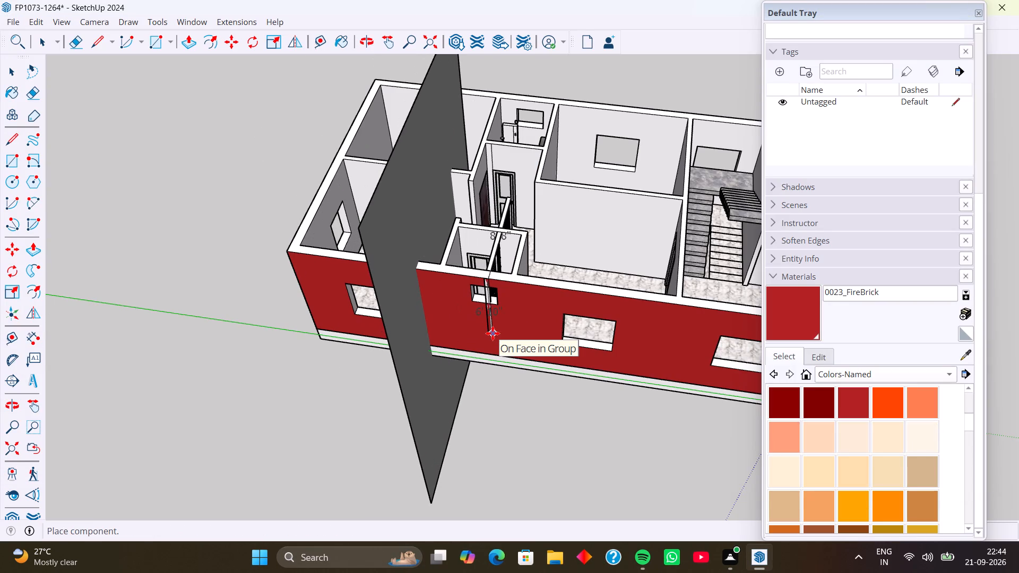
{"action": "left_click", "coordinate": [140, 296]}
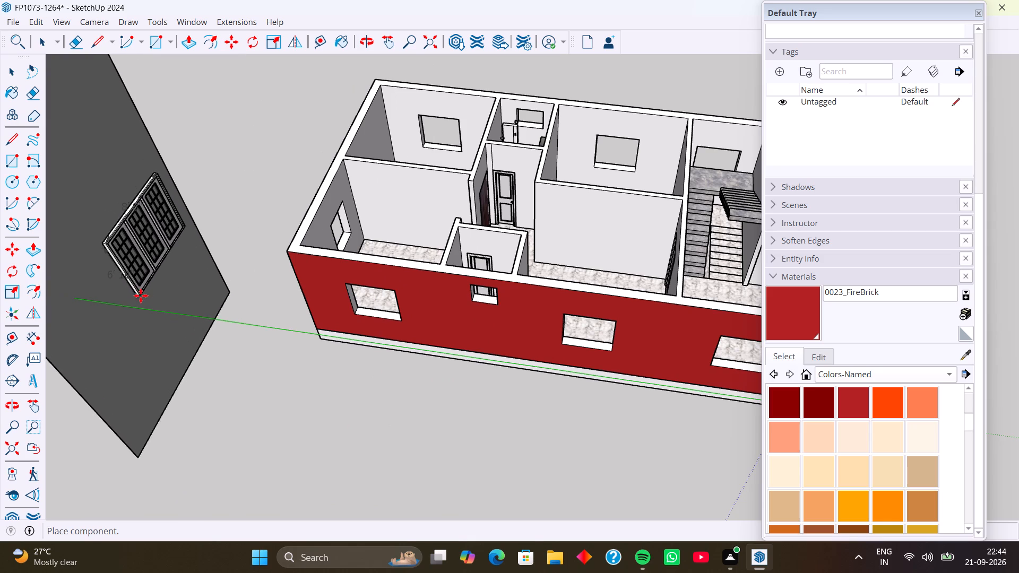
Explode the imported window component and deselect its parts.
{"action": "scroll", "coordinate": [290, 337], "scroll_direction": "up", "scroll_amount": 1}
{"action": "middle_click_drag", "start_coordinate": [290, 338], "coordinate": [23, 326]}
{"action": "scroll", "coordinate": [150, 236], "scroll_direction": "down", "scroll_amount": 4}
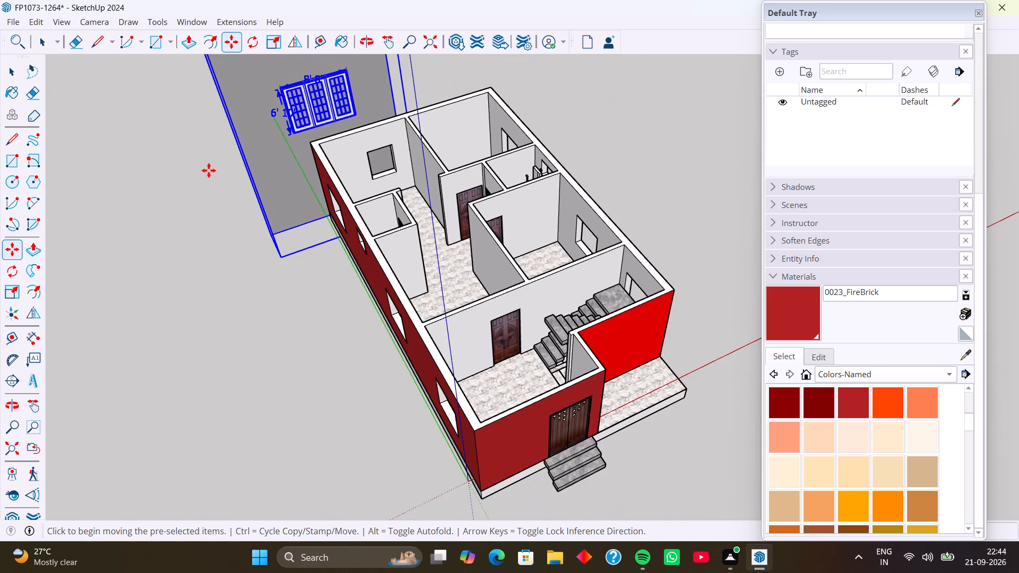
{"action": "middle_click_drag", "start_coordinate": [210, 169], "coordinate": [110, 327], "text": "shift"}
{"action": "right_click", "coordinate": [195, 241]}
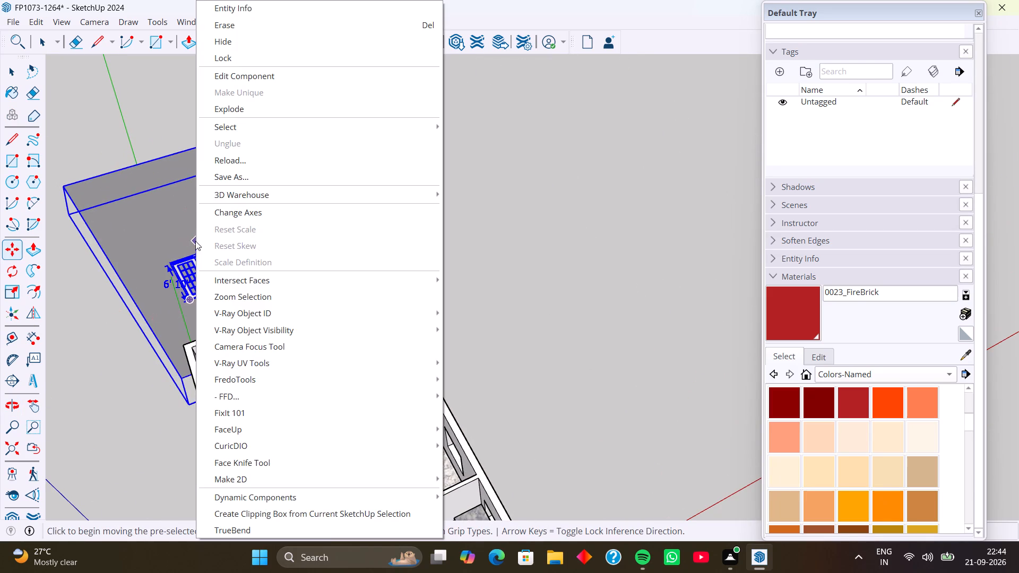
{"action": "left_click", "coordinate": [263, 111]}
{"action": "middle_click_drag", "start_coordinate": [214, 222], "coordinate": [255, 214]}
{"action": "left_click", "coordinate": [304, 223]}
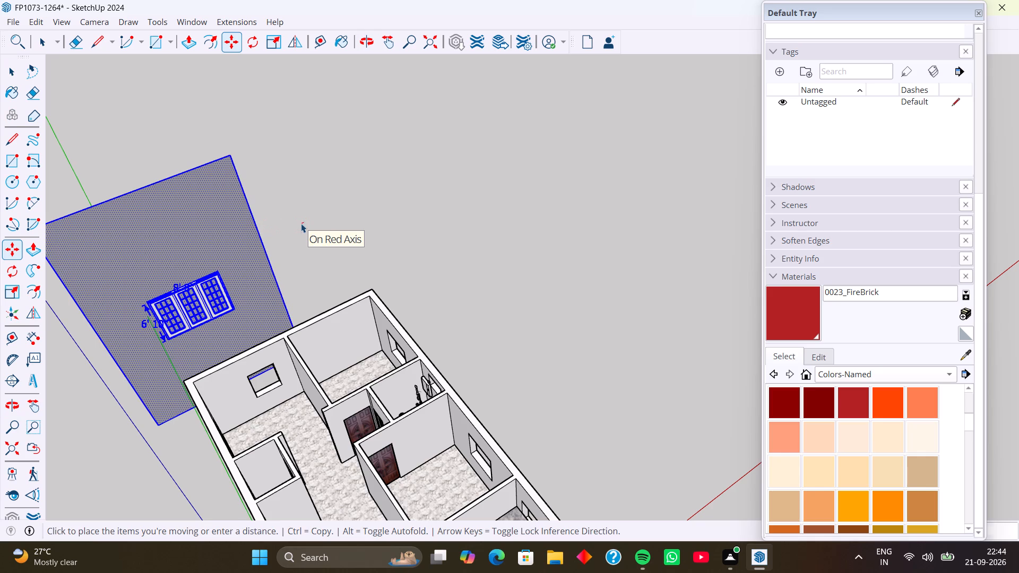
{"action": "key", "text": "space"}
{"action": "left_click", "coordinate": [291, 214]}
Delete the large grey backing face behind the imported window, together with its edges.
{"action": "left_click", "coordinate": [232, 219]}
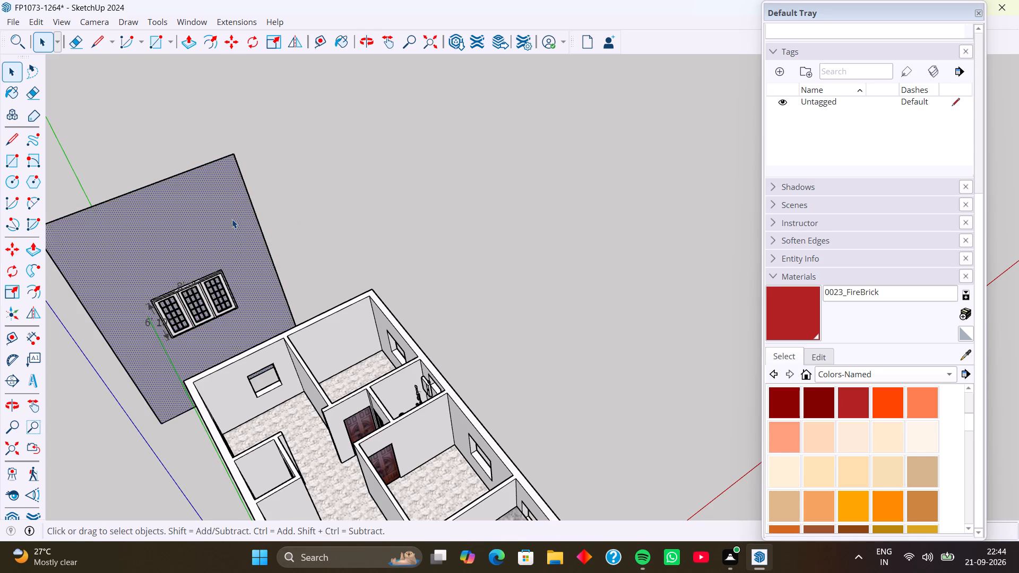
{"action": "middle_click_drag", "start_coordinate": [225, 238], "coordinate": [260, 202]}
{"action": "scroll", "coordinate": [243, 226], "scroll_direction": "up", "scroll_amount": 1}
{"action": "middle_click_drag", "start_coordinate": [185, 311], "coordinate": [232, 215]}
{"action": "scroll", "coordinate": [217, 242], "scroll_direction": "up", "scroll_amount": 1}
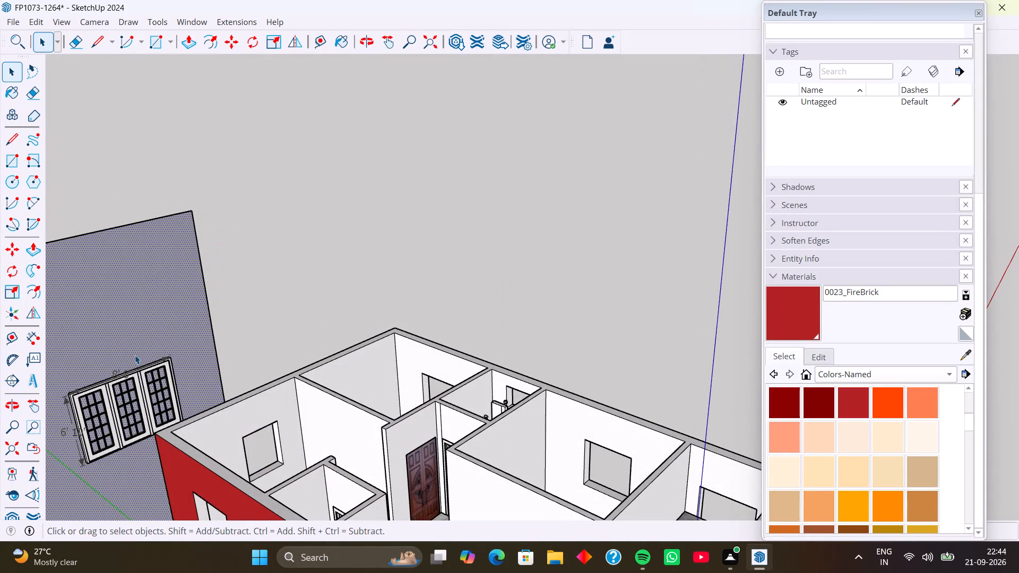
{"action": "middle_click_drag", "start_coordinate": [149, 350], "coordinate": [247, 385], "text": "shift"}
{"action": "double_click", "coordinate": [214, 364]}
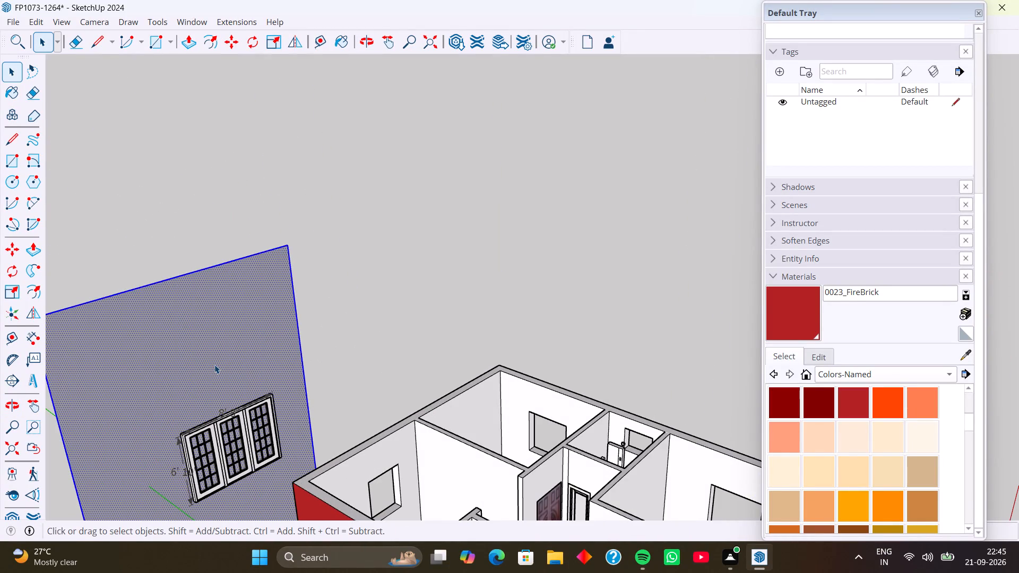
{"action": "key", "text": "Delete"}
Delete the height and width dimensions attached to the imported window.
{"action": "scroll", "coordinate": [223, 424], "scroll_direction": "up", "scroll_amount": 7}
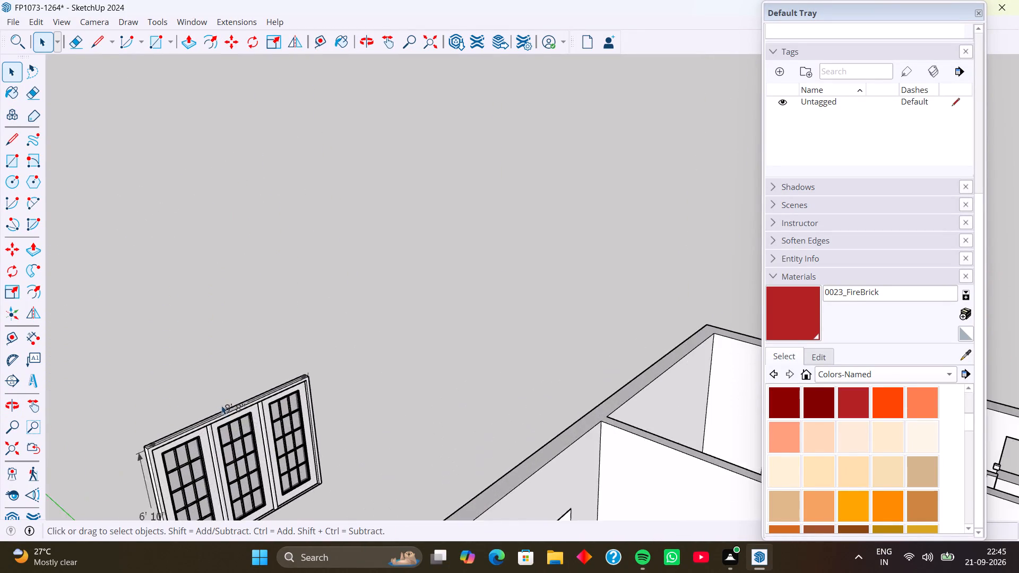
{"action": "scroll", "coordinate": [221, 405], "scroll_direction": "up", "scroll_amount": 5}
{"action": "middle_click_drag", "start_coordinate": [267, 469], "coordinate": [363, 349], "text": "shift"}
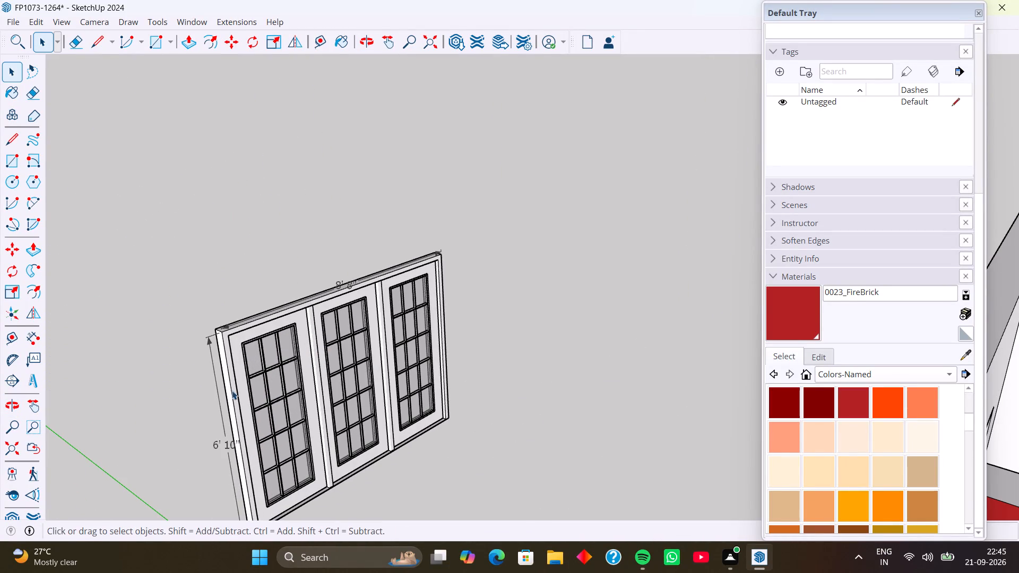
{"action": "left_click", "coordinate": [230, 441]}
{"action": "key", "text": "Delete"}
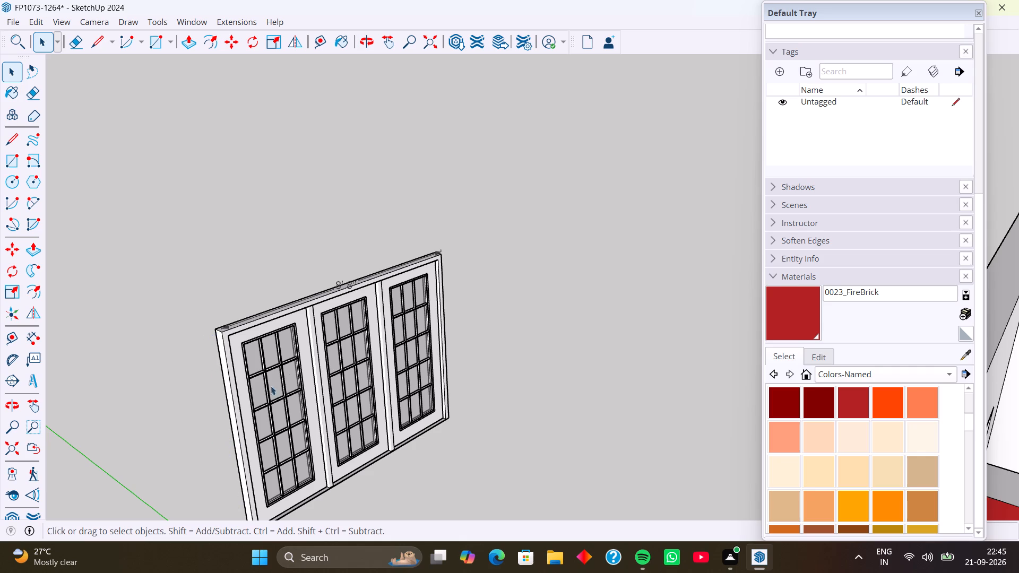
{"action": "left_click", "coordinate": [336, 284]}
{"action": "key", "text": "Delete"}
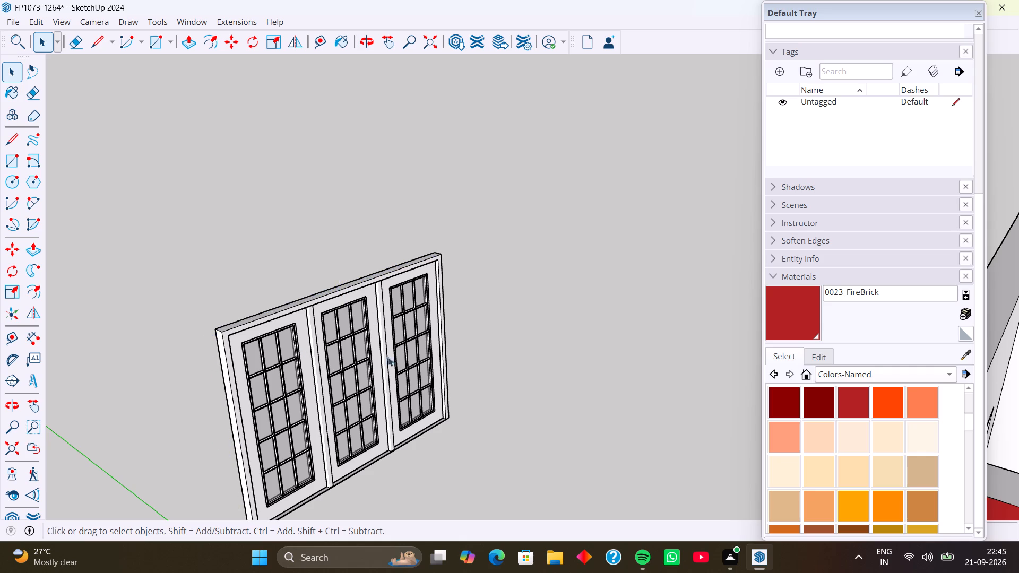
Move the three-panel window by its bottom corner onto the matching lower corner of the opening in the red end wall.
{"action": "middle_click_drag", "start_coordinate": [379, 392], "coordinate": [217, 338]}
{"action": "scroll", "coordinate": [331, 331], "scroll_direction": "down", "scroll_amount": 4}
{"action": "middle_click_drag", "start_coordinate": [266, 349], "coordinate": [468, 397]}
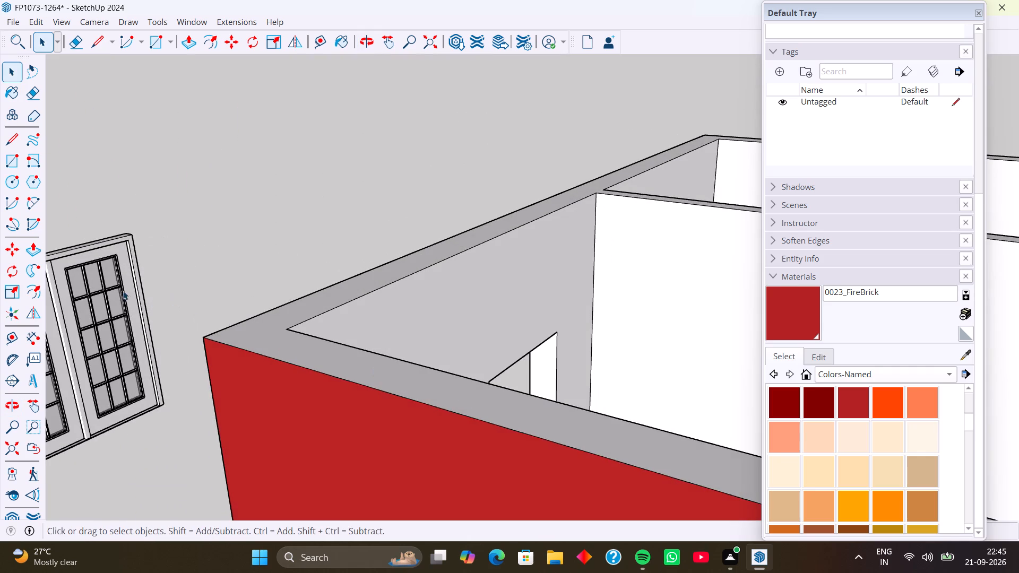
{"action": "left_click", "coordinate": [123, 291]}
{"action": "scroll", "coordinate": [135, 309], "scroll_direction": "down", "scroll_amount": 5}
{"action": "middle_click_drag", "start_coordinate": [129, 312], "coordinate": [292, 312]}
{"action": "middle_click_drag", "start_coordinate": [262, 348], "coordinate": [412, 346]}
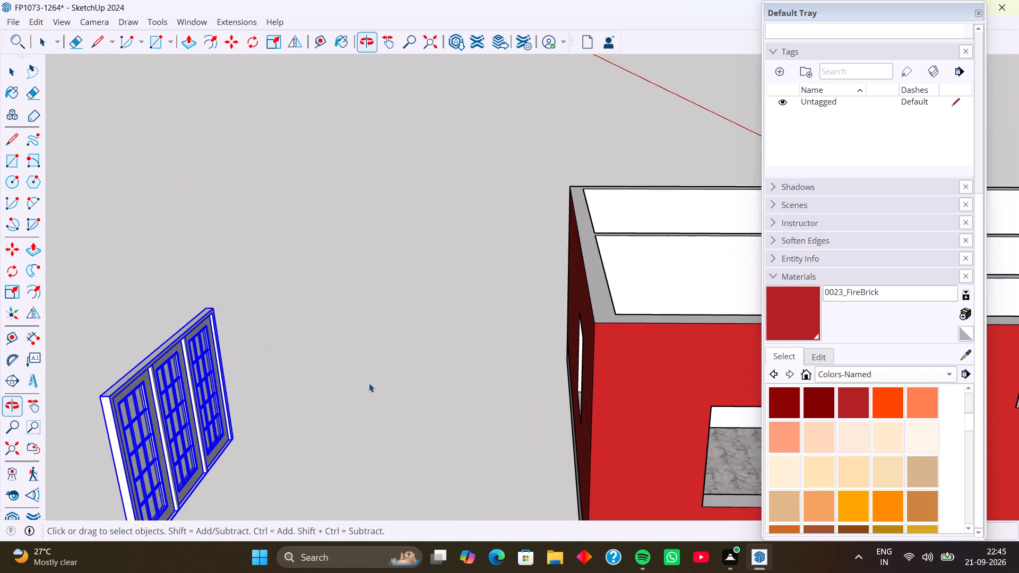
{"action": "middle_click_drag", "start_coordinate": [297, 391], "coordinate": [455, 378]}
{"action": "middle_click_drag", "start_coordinate": [387, 389], "coordinate": [490, 382]}
{"action": "middle_click_drag", "start_coordinate": [464, 396], "coordinate": [388, 334]}
{"action": "middle_click_drag", "start_coordinate": [381, 386], "coordinate": [463, 398]}
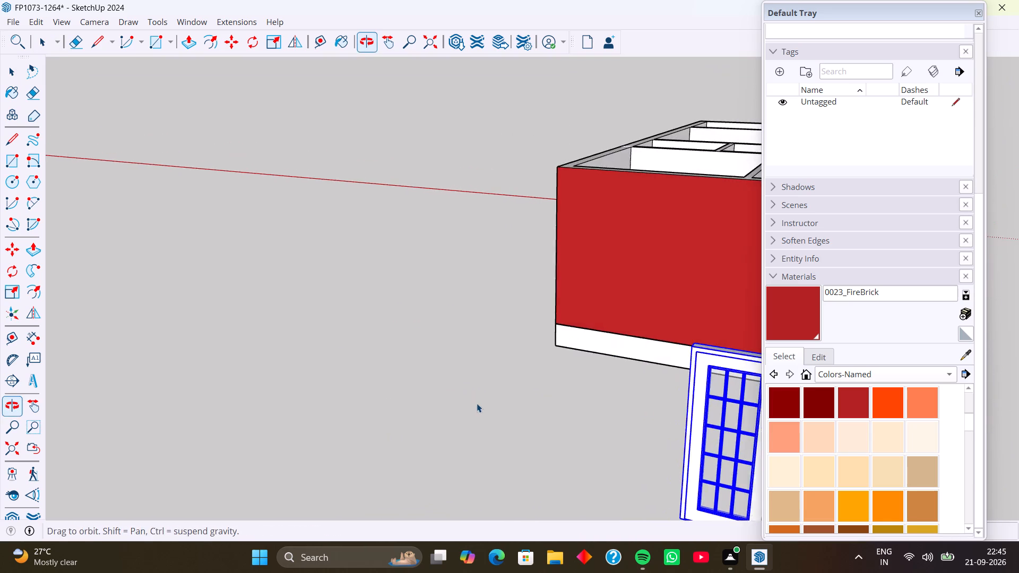
{"action": "scroll", "coordinate": [460, 386], "scroll_direction": "down", "scroll_amount": 3}
{"action": "middle_click_drag", "start_coordinate": [463, 366], "coordinate": [323, 281]}
{"action": "middle_click_drag", "start_coordinate": [373, 341], "coordinate": [421, 350]}
{"action": "middle_click_drag", "start_coordinate": [477, 350], "coordinate": [375, 310]}
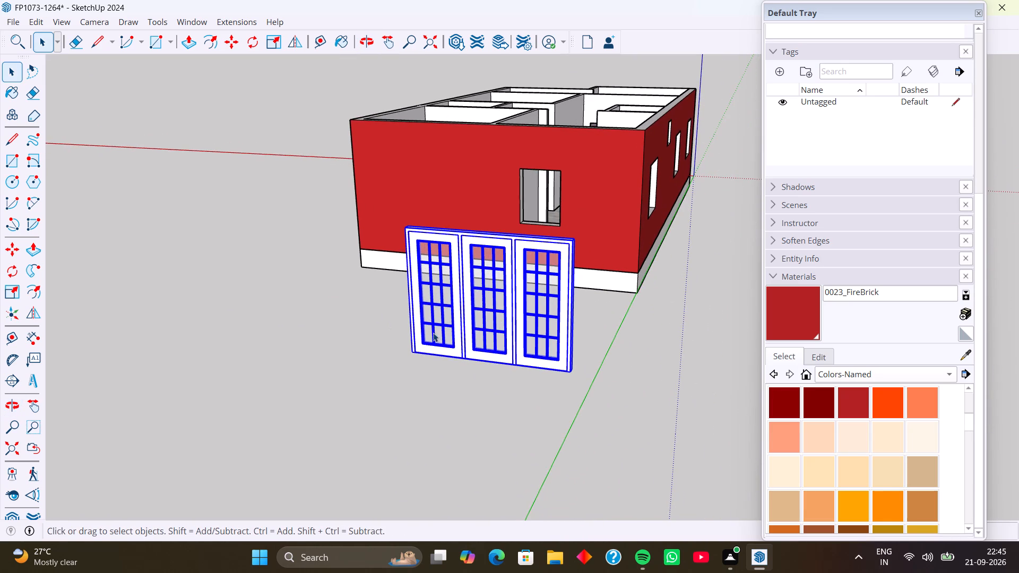
{"action": "key", "text": "m"}
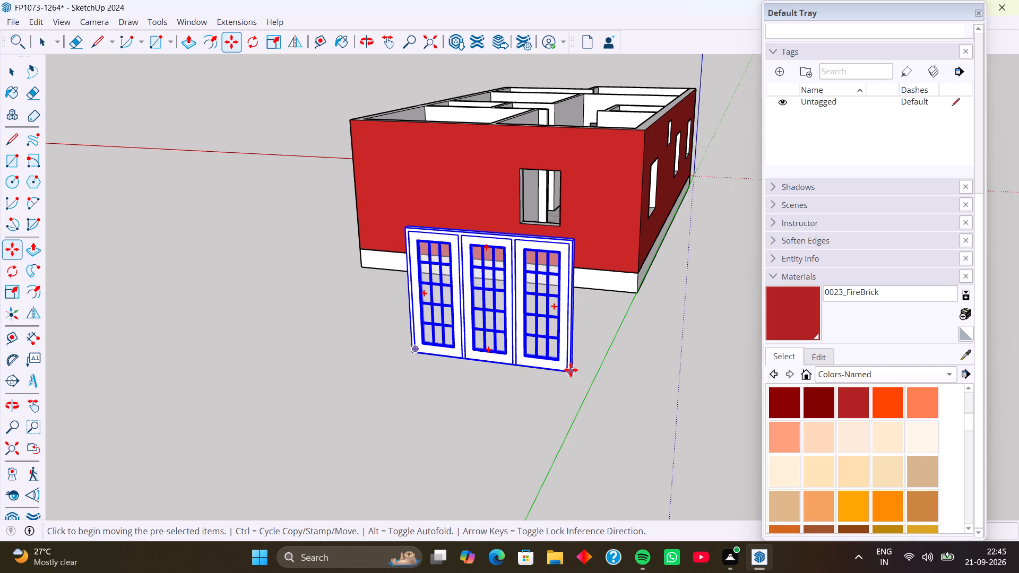
{"action": "scroll", "coordinate": [570, 375], "scroll_direction": "up", "scroll_amount": 7}
{"action": "left_click", "coordinate": [570, 370]}
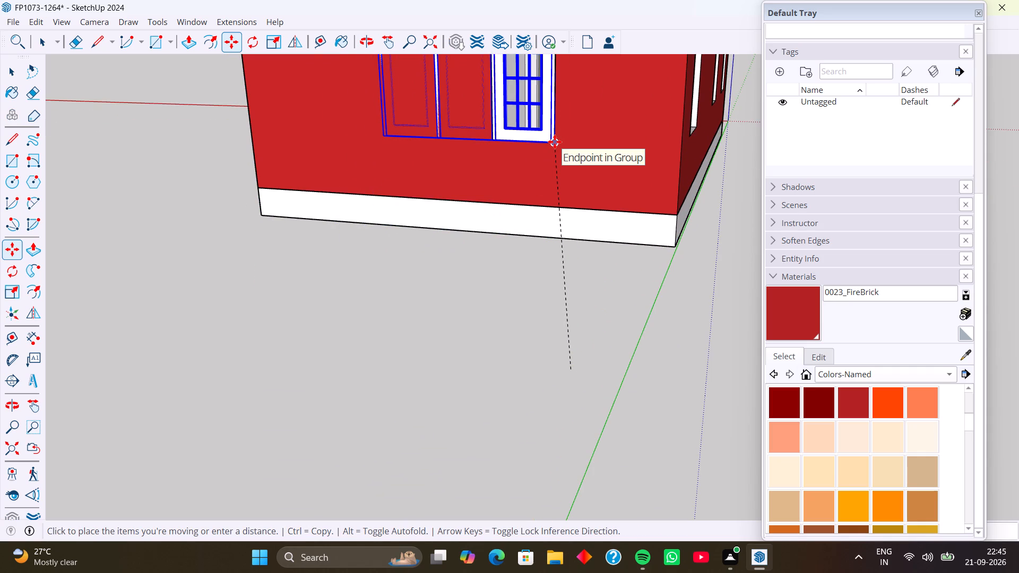
{"action": "left_click", "coordinate": [554, 144]}
Scale the three-panel window down to the width and height of the end wall's opening.
{"action": "scroll", "coordinate": [485, 160], "scroll_direction": "down", "scroll_amount": 5}
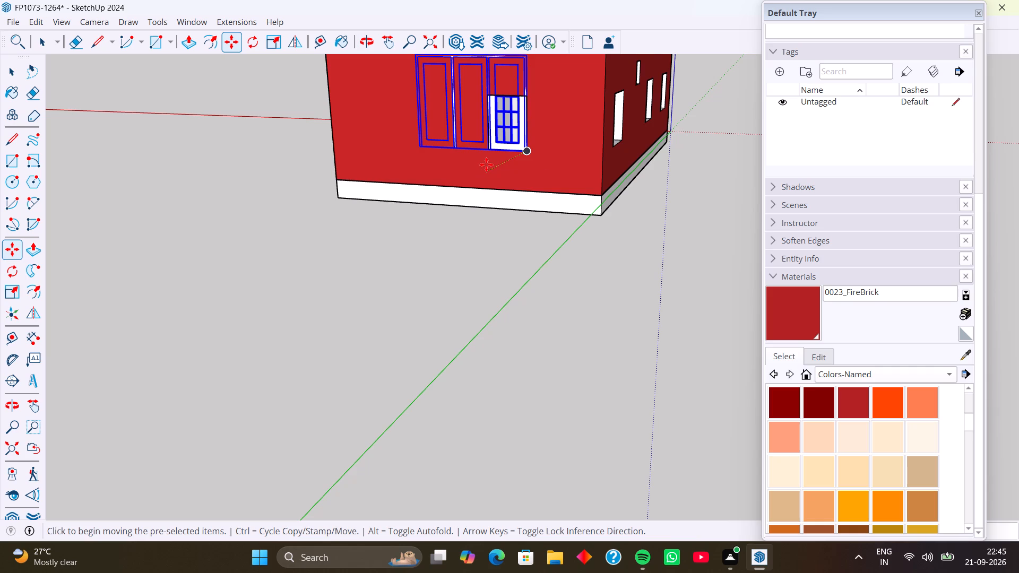
{"action": "scroll", "coordinate": [486, 164], "scroll_direction": "down", "scroll_amount": 2}
{"action": "middle_click_drag", "start_coordinate": [487, 165], "coordinate": [499, 286], "text": "shift"}
{"action": "scroll", "coordinate": [504, 253], "scroll_direction": "up", "scroll_amount": 7}
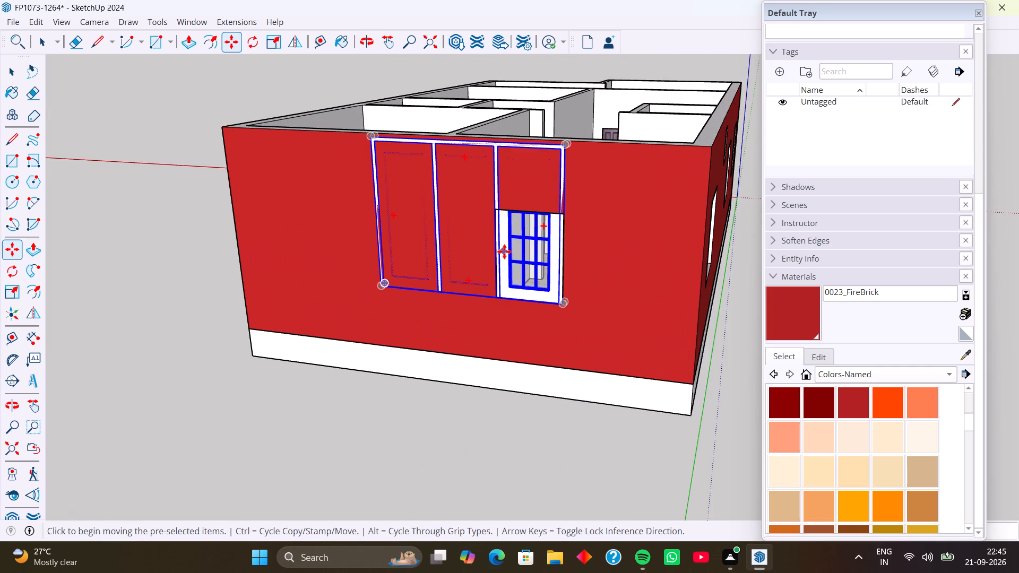
{"action": "key", "text": "s"}
{"action": "scroll", "coordinate": [402, 222], "scroll_direction": "up", "scroll_amount": 3}
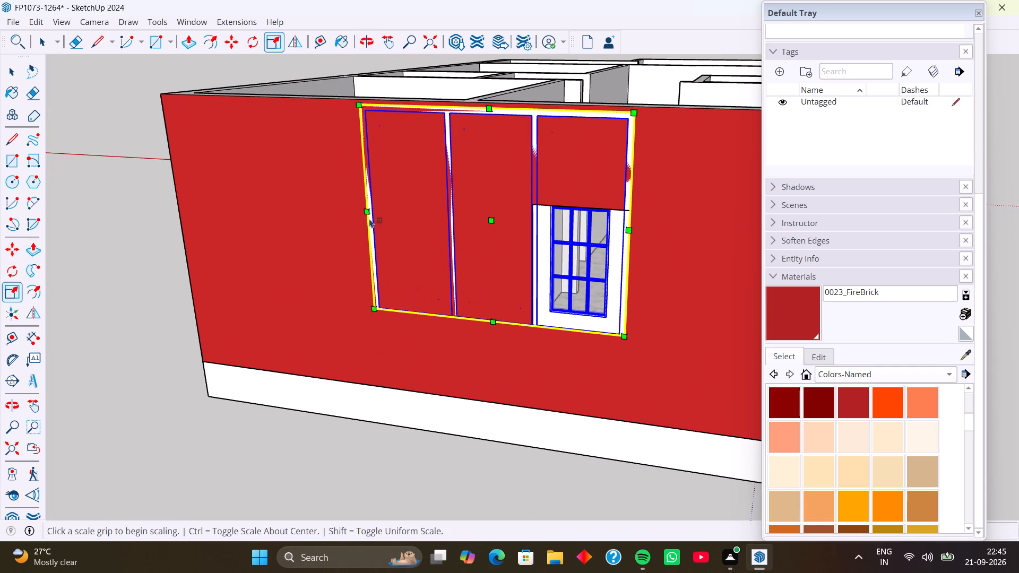
{"action": "left_click", "coordinate": [367, 214]}
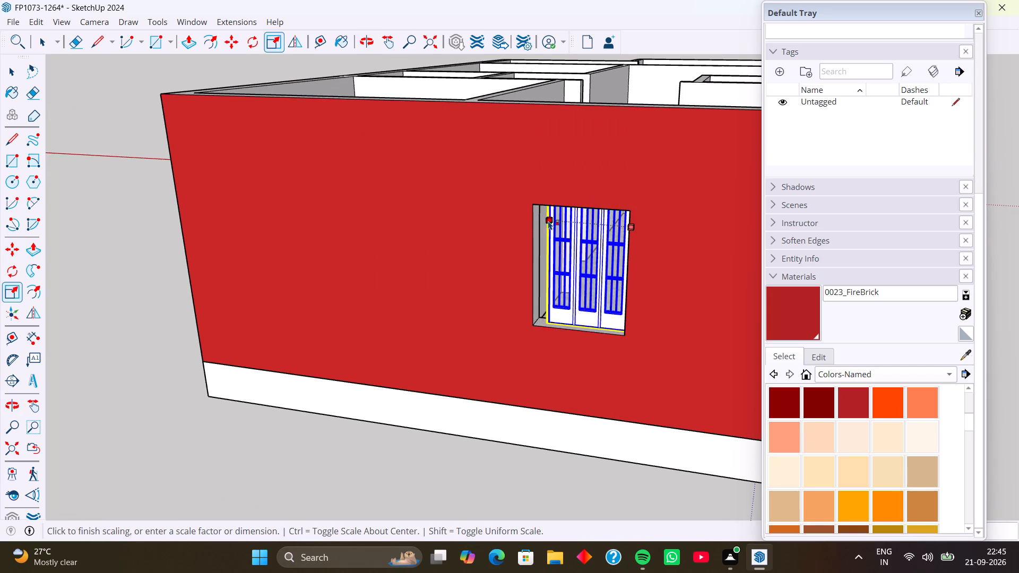
{"action": "left_click", "coordinate": [529, 224]}
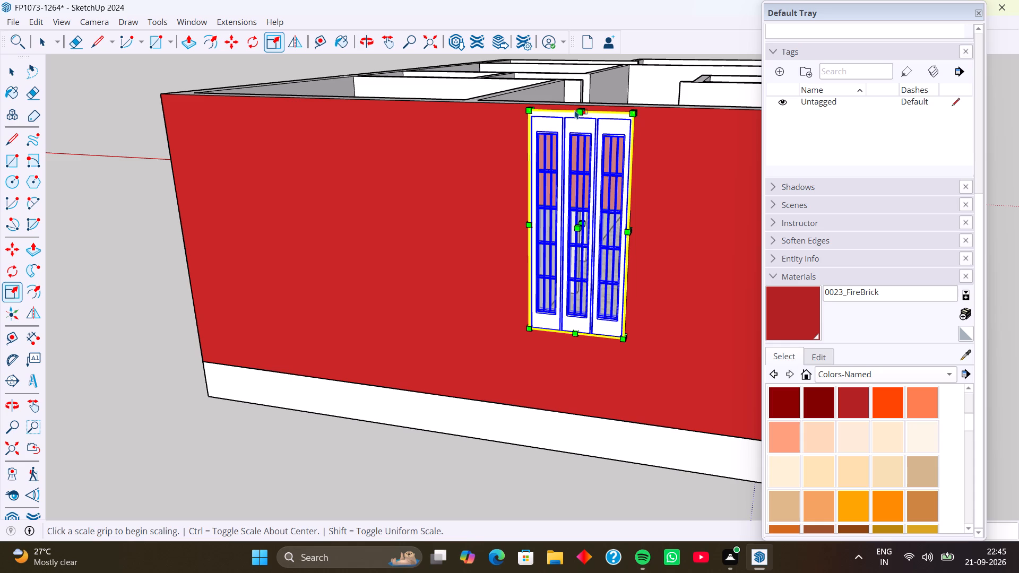
{"action": "left_click", "coordinate": [582, 111]}
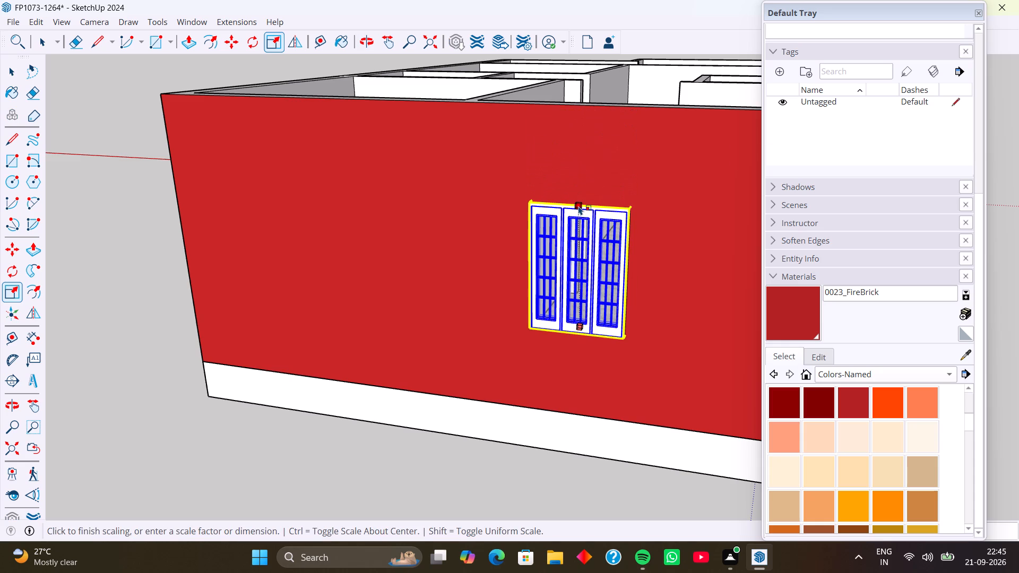
{"action": "left_click", "coordinate": [578, 206]}
Move the fitted window through the wall thickness to the lower inside corner of the opening, flush with the inner wall face.
{"action": "middle_click_drag", "start_coordinate": [593, 221], "coordinate": [512, 334]}
{"action": "middle_click_drag", "start_coordinate": [523, 343], "coordinate": [435, 361]}
{"action": "scroll", "coordinate": [419, 373], "scroll_direction": "up", "scroll_amount": 4}
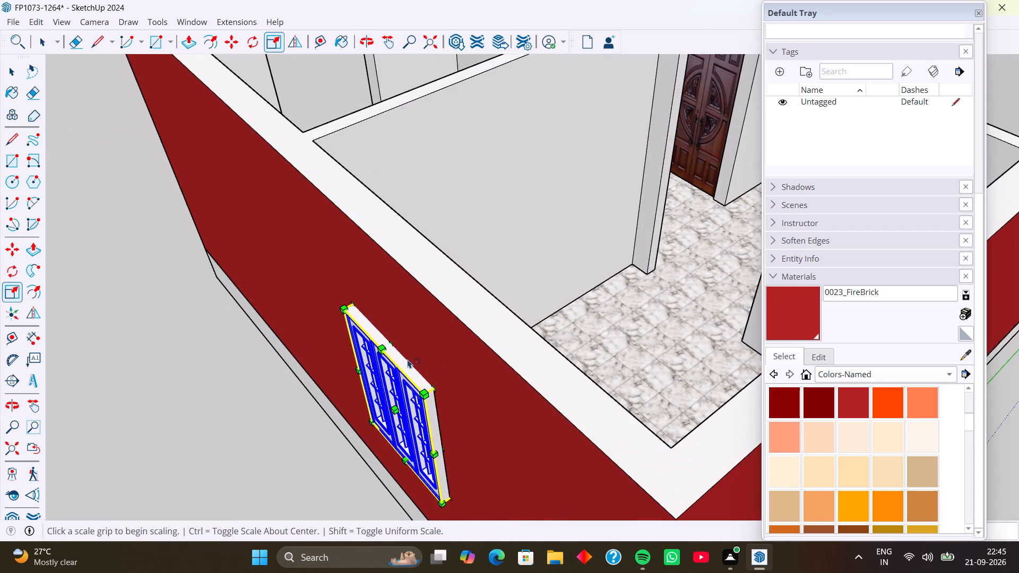
{"action": "middle_click_drag", "start_coordinate": [408, 359], "coordinate": [213, 391]}
{"action": "middle_click_drag", "start_coordinate": [382, 340], "coordinate": [305, 354]}
{"action": "middle_click_drag", "start_coordinate": [273, 334], "coordinate": [441, 339]}
{"action": "middle_click_drag", "start_coordinate": [289, 362], "coordinate": [465, 279]}
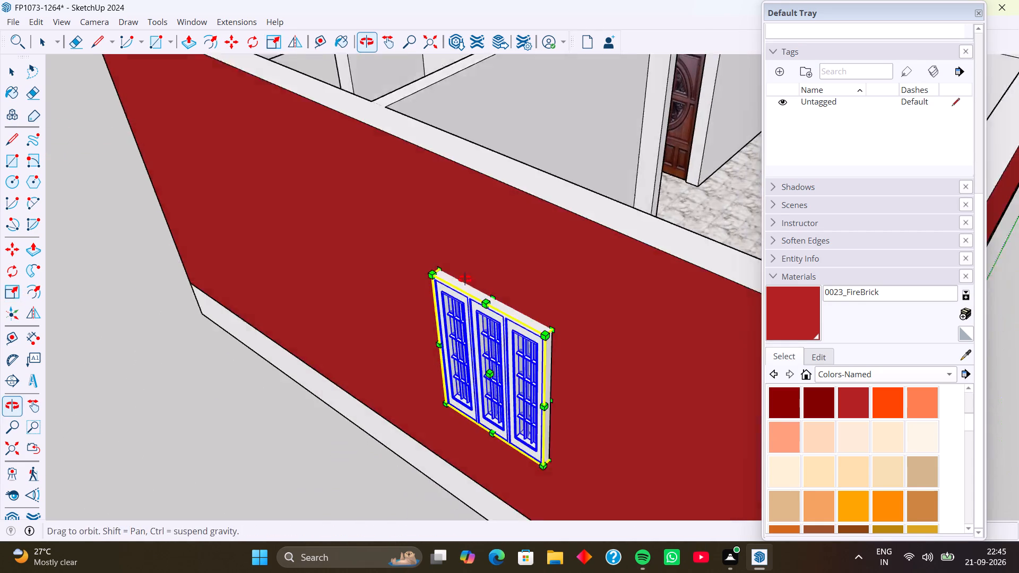
{"action": "middle_click_drag", "start_coordinate": [465, 279], "coordinate": [465, 279]}
{"action": "scroll", "coordinate": [455, 335], "scroll_direction": "up", "scroll_amount": 4}
{"action": "middle_click_drag", "start_coordinate": [507, 318], "coordinate": [417, 371]}
{"action": "scroll", "coordinate": [536, 279], "scroll_direction": "up", "scroll_amount": 3}
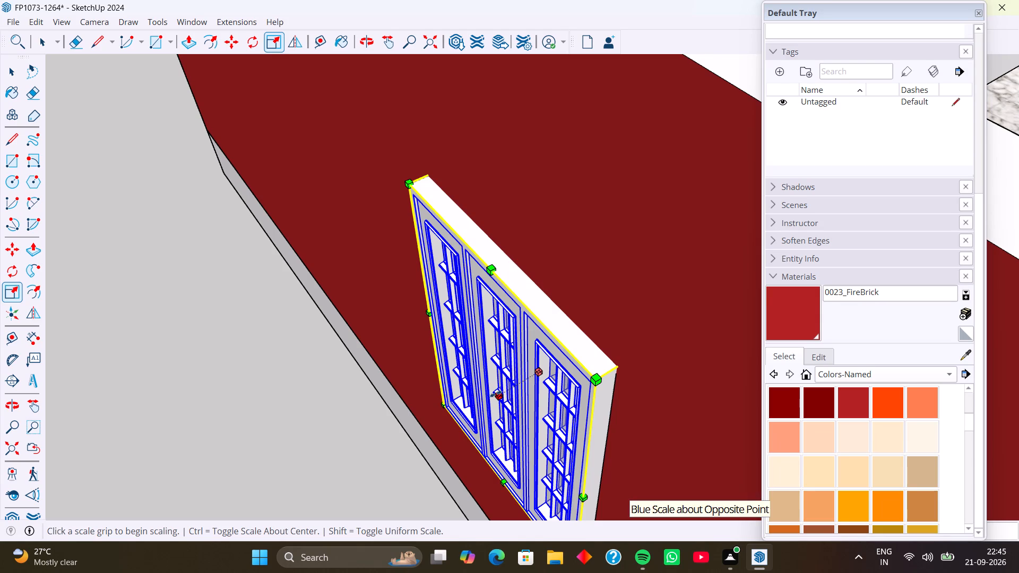
{"action": "middle_click_drag", "start_coordinate": [571, 369], "coordinate": [283, 372]}
{"action": "scroll", "coordinate": [571, 369], "scroll_direction": "up", "scroll_amount": 1}
{"action": "middle_click_drag", "start_coordinate": [471, 355], "coordinate": [305, 352]}
{"action": "scroll", "coordinate": [455, 366], "scroll_direction": "down", "scroll_amount": 2}
{"action": "middle_click_drag", "start_coordinate": [491, 386], "coordinate": [352, 367]}
{"action": "key", "text": "m"}
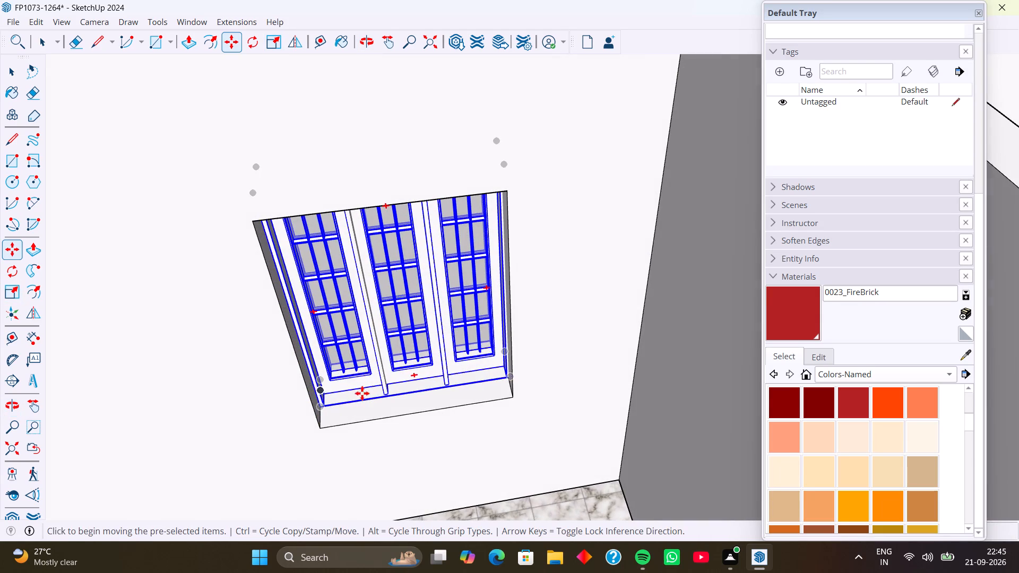
{"action": "scroll", "coordinate": [358, 393], "scroll_direction": "up", "scroll_amount": 8}
{"action": "left_click", "coordinate": [287, 420]}
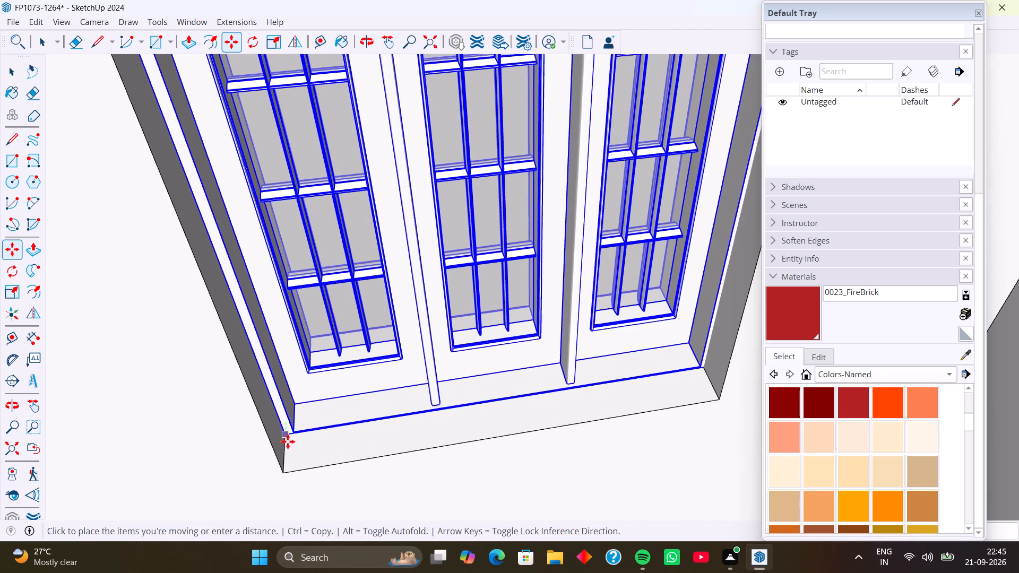
{"action": "left_click_drag", "start_coordinate": [285, 473], "coordinate": [289, 467]}
{"action": "scroll", "coordinate": [323, 360], "scroll_direction": "down", "scroll_amount": 11}
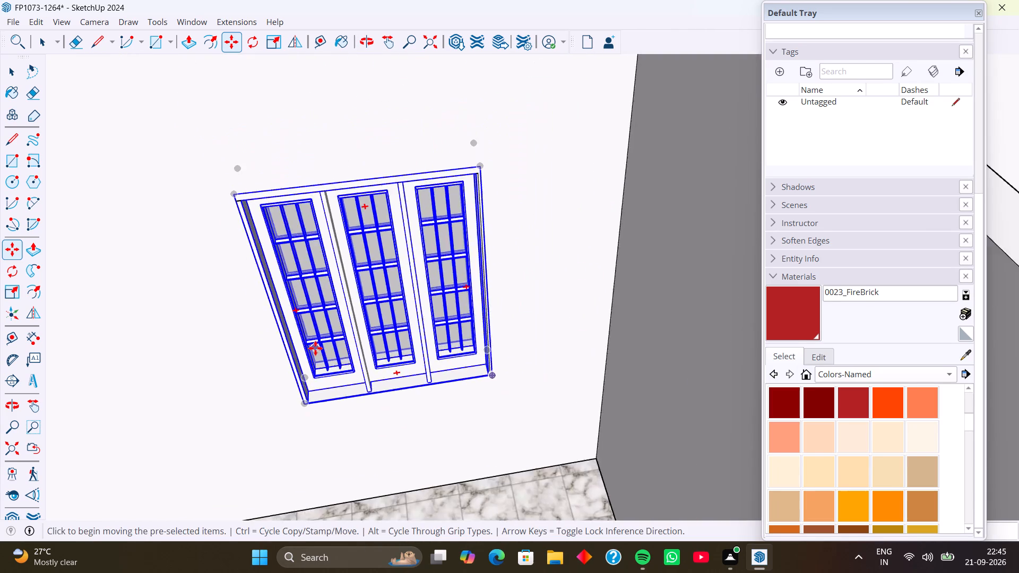
Move the fitted three-panel window in the red end wall outward to the opening's lower outer corner, flush with the outer wall face.
{"action": "middle_click_drag", "start_coordinate": [314, 351], "coordinate": [463, 457]}
{"action": "middle_click_drag", "start_coordinate": [328, 406], "coordinate": [614, 377]}
{"action": "middle_click_drag", "start_coordinate": [522, 421], "coordinate": [626, 399]}
{"action": "scroll", "coordinate": [525, 420], "scroll_direction": "up", "scroll_amount": 1}
{"action": "middle_click_drag", "start_coordinate": [588, 389], "coordinate": [667, 367]}
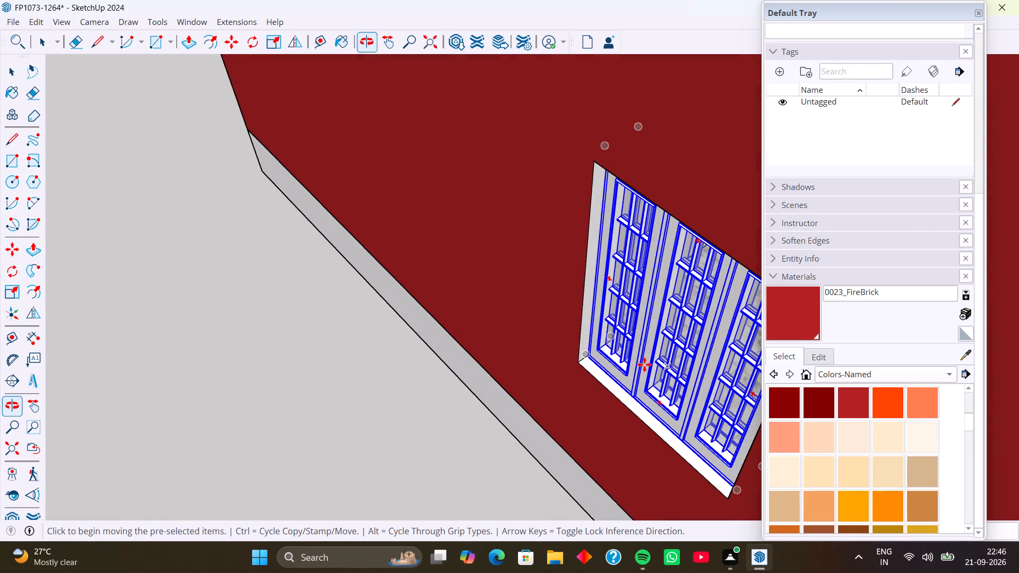
{"action": "middle_click_drag", "start_coordinate": [591, 309], "coordinate": [479, 263]}
{"action": "middle_click_drag", "start_coordinate": [458, 361], "coordinate": [593, 378]}
{"action": "scroll", "coordinate": [590, 323], "scroll_direction": "up", "scroll_amount": 1}
{"action": "middle_click_drag", "start_coordinate": [574, 301], "coordinate": [452, 246], "text": "shift"}
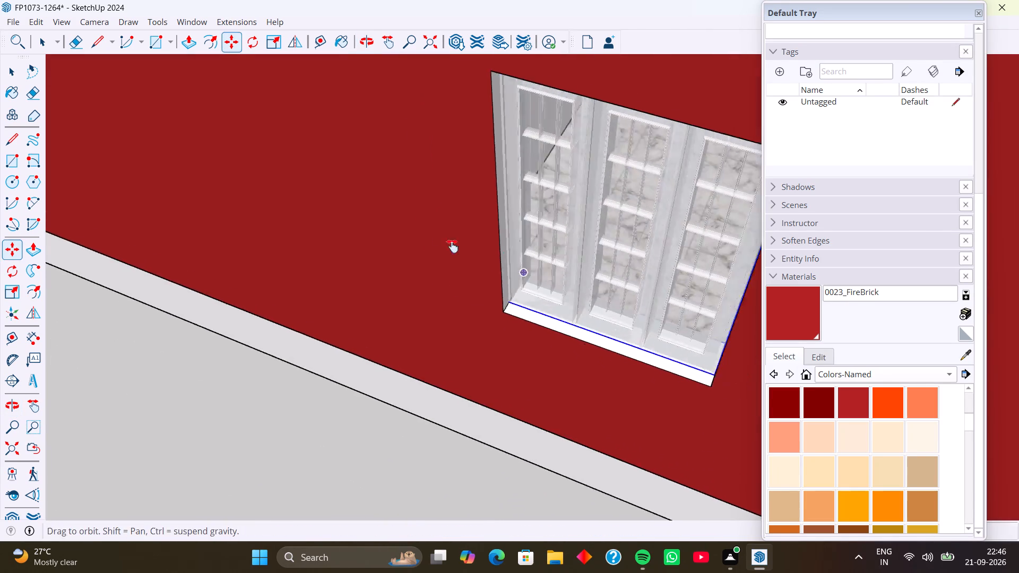
{"action": "middle_click_drag", "start_coordinate": [452, 246], "coordinate": [438, 238], "text": "shift"}
{"action": "scroll", "coordinate": [438, 276], "scroll_direction": "up", "scroll_amount": 2}
{"action": "left_click", "coordinate": [442, 275]}
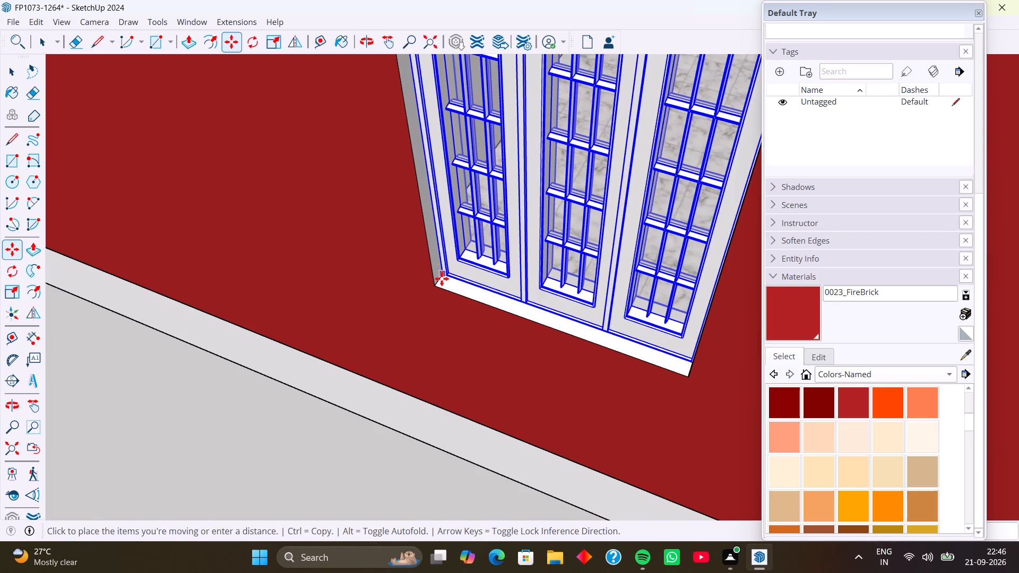
{"action": "scroll", "coordinate": [440, 278], "scroll_direction": "up", "scroll_amount": 9}
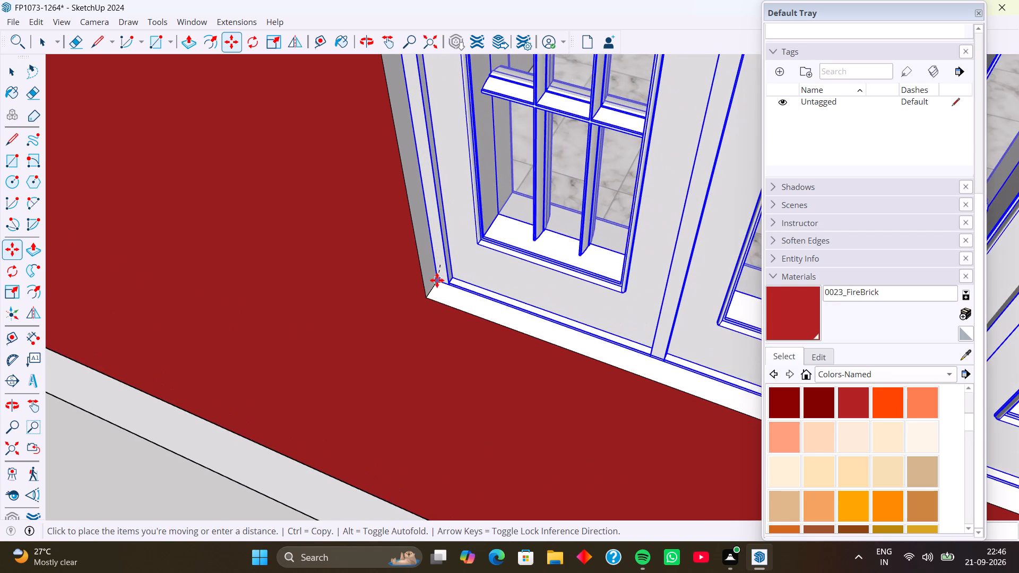
{"action": "left_click", "coordinate": [434, 286]}
{"action": "scroll", "coordinate": [481, 263], "scroll_direction": "down", "scroll_amount": 11}
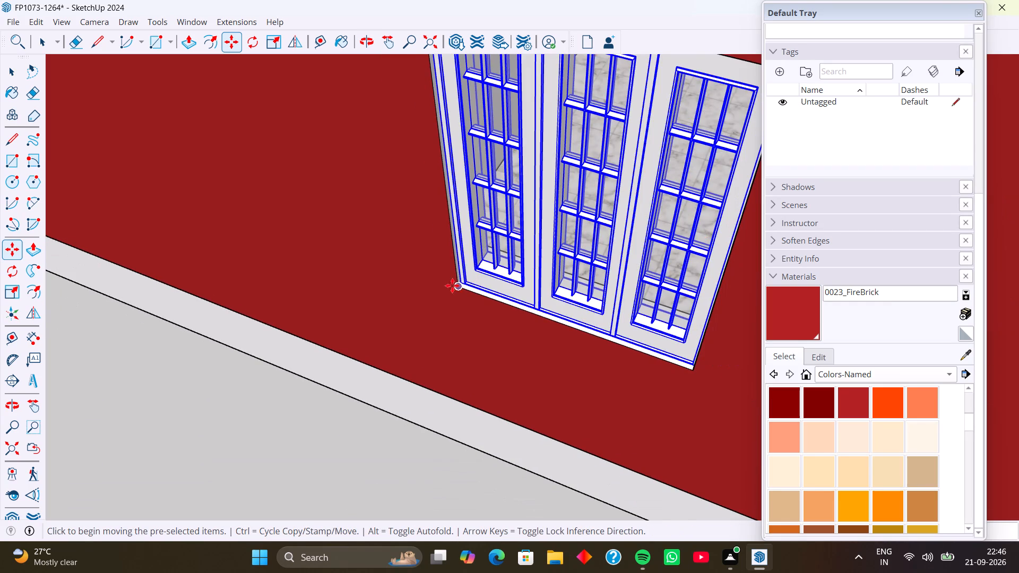
Copy the fitted window by its bottom corner to the open ground in front of the long red side wall.
{"action": "left_click", "coordinate": [460, 284]}
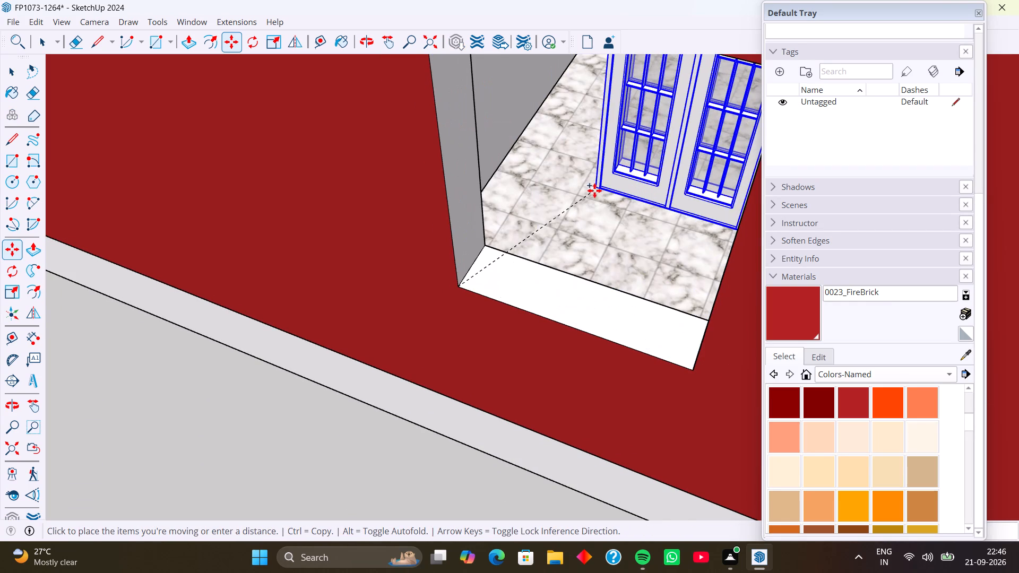
{"action": "scroll", "coordinate": [571, 205], "scroll_direction": "down", "scroll_amount": 19}
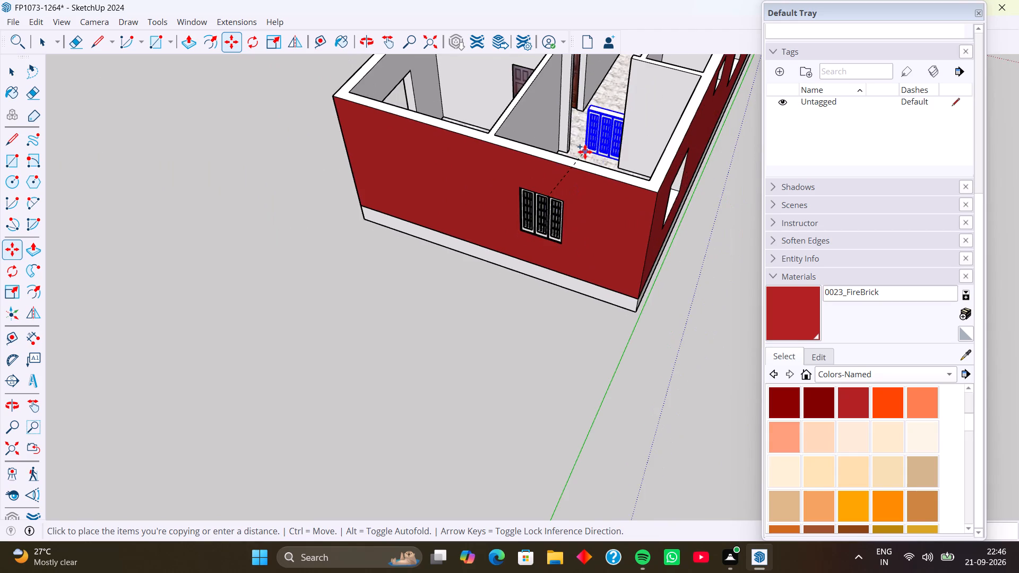
{"action": "middle_click_drag", "start_coordinate": [585, 152], "coordinate": [318, 335], "text": "shift"}
{"action": "middle_click_drag", "start_coordinate": [424, 288], "coordinate": [23, 389]}
{"action": "middle_click_drag", "start_coordinate": [440, 265], "coordinate": [155, 221]}
{"action": "middle_click_drag", "start_coordinate": [541, 381], "coordinate": [465, 191], "text": "shift"}
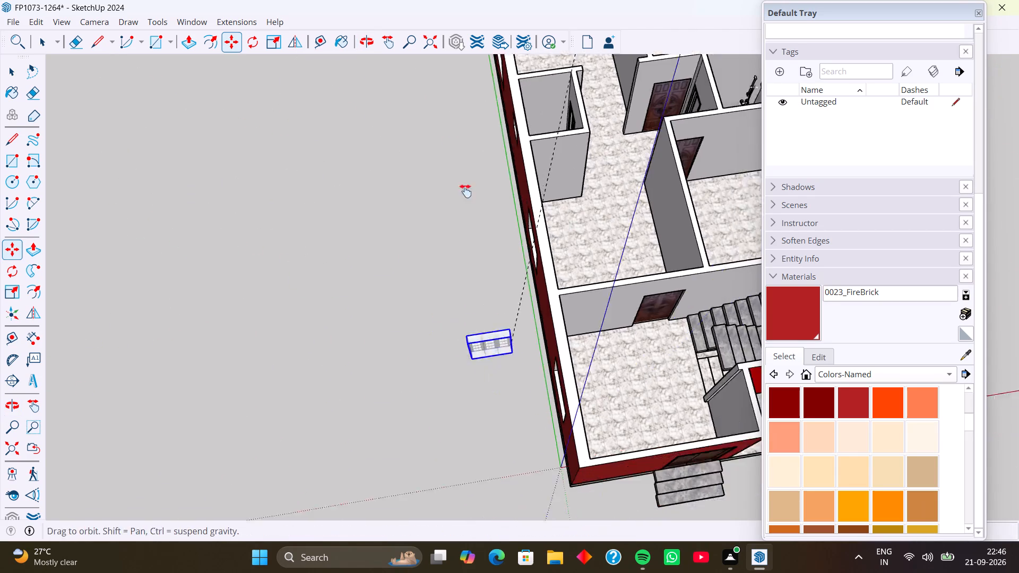
{"action": "middle_click_drag", "start_coordinate": [465, 191], "coordinate": [450, 124], "text": "shift"}
{"action": "middle_click_drag", "start_coordinate": [559, 360], "coordinate": [458, 269]}
{"action": "middle_click_drag", "start_coordinate": [590, 256], "coordinate": [289, 204]}
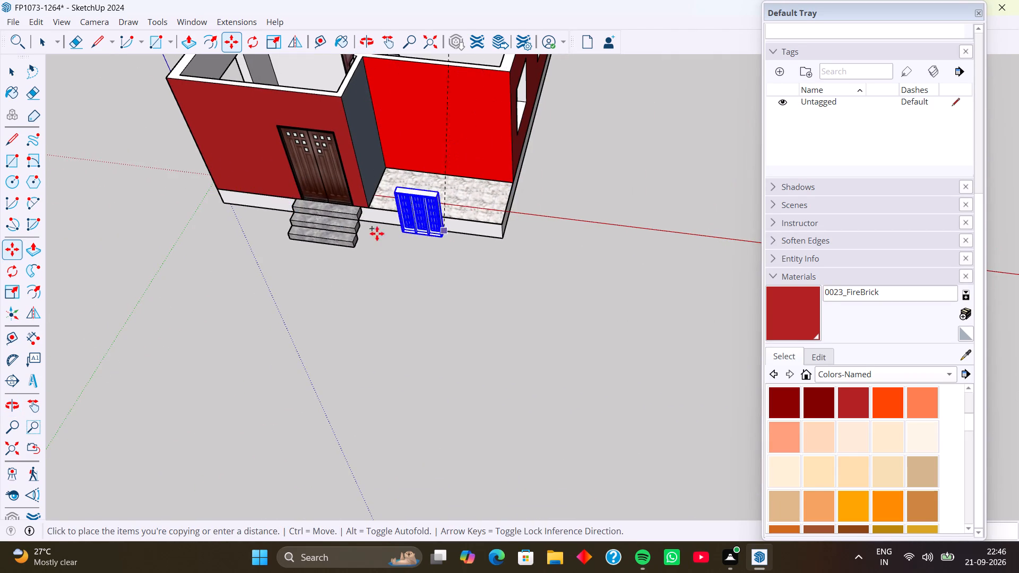
{"action": "middle_click_drag", "start_coordinate": [313, 230], "coordinate": [541, 219]}
{"action": "middle_click_drag", "start_coordinate": [307, 234], "coordinate": [681, 248]}
{"action": "middle_click_drag", "start_coordinate": [390, 298], "coordinate": [595, 193]}
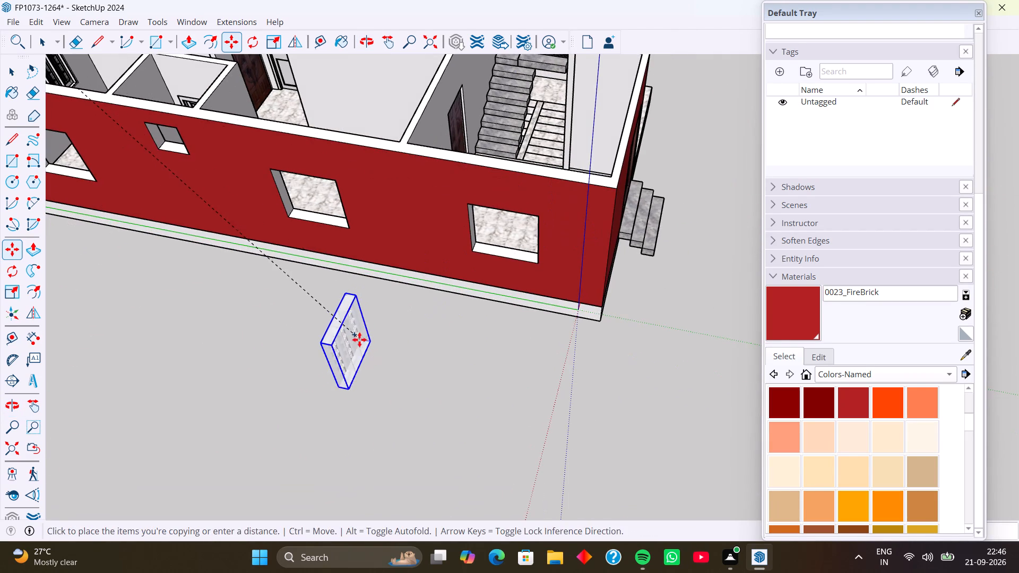
{"action": "left_click", "coordinate": [359, 340]}
Rotate the window copy a quarter turn about its bottom corner, parallel to the long side wall.
{"action": "middle_click_drag", "start_coordinate": [455, 368], "coordinate": [372, 334]}
{"action": "left_click", "coordinate": [23, 270]}
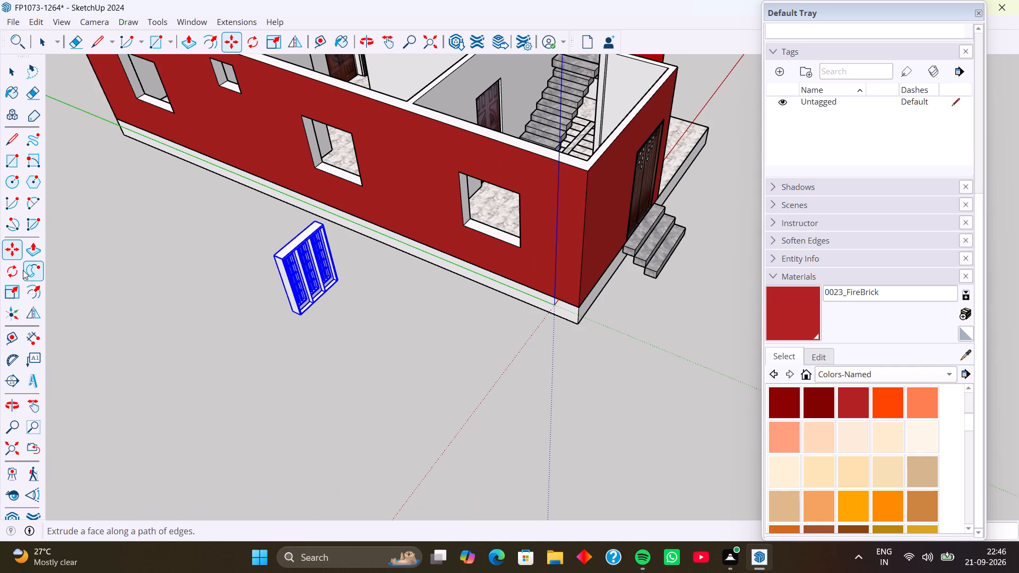
{"action": "left_click", "coordinate": [14, 272]}
{"action": "scroll", "coordinate": [306, 333], "scroll_direction": "up", "scroll_amount": 4}
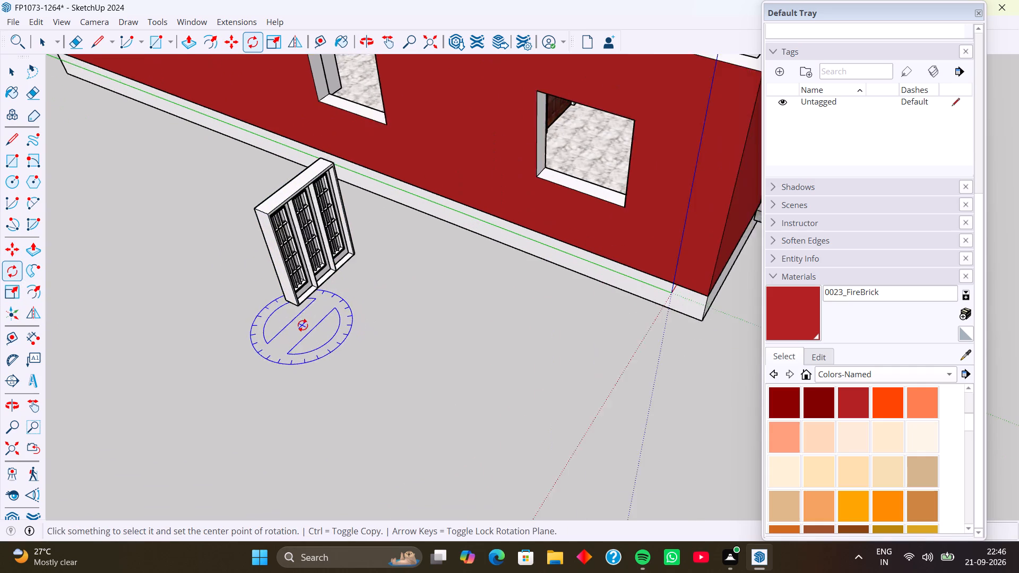
{"action": "scroll", "coordinate": [303, 325], "scroll_direction": "up", "scroll_amount": 3}
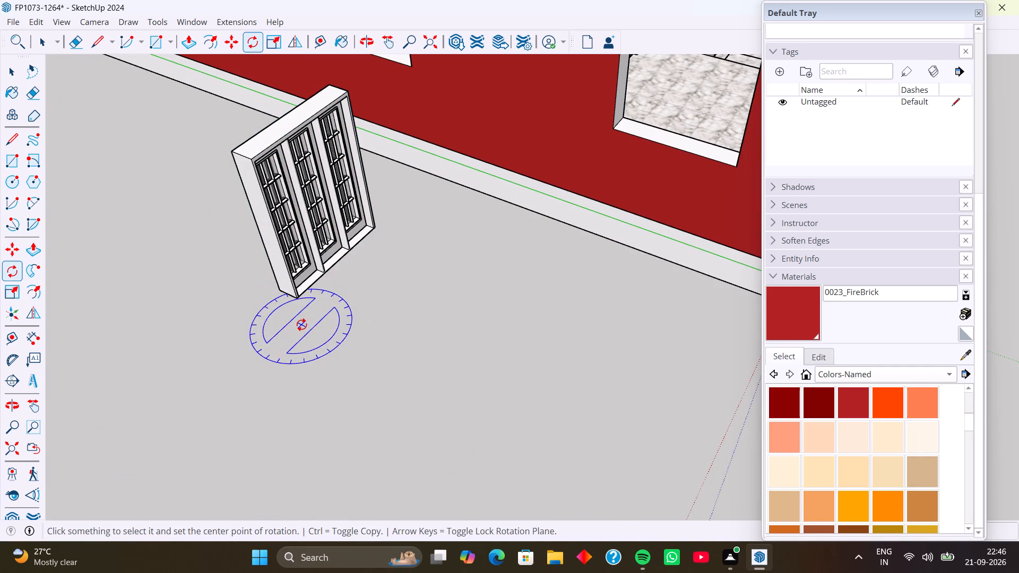
{"action": "key", "text": "Up"}
{"action": "left_click", "coordinate": [299, 299]}
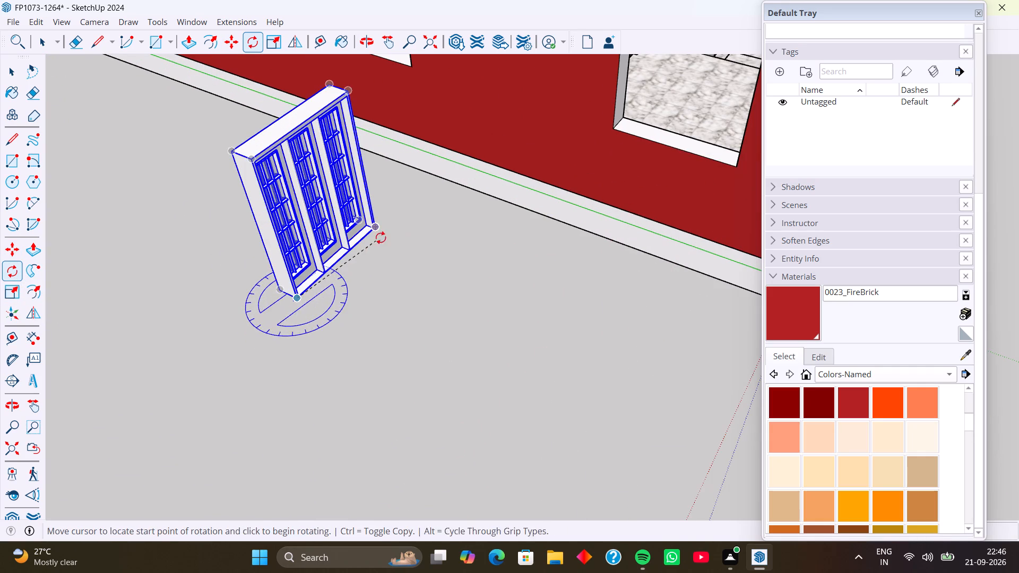
{"action": "left_click", "coordinate": [387, 212]}
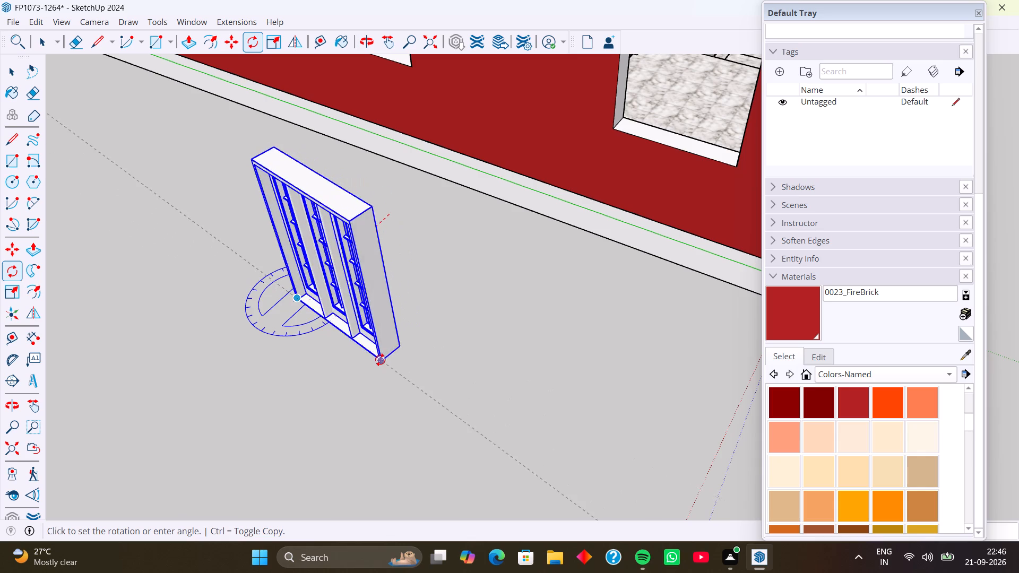
{"action": "left_click", "coordinate": [403, 353]}
{"action": "middle_click_drag", "start_coordinate": [402, 369], "coordinate": [565, 338]}
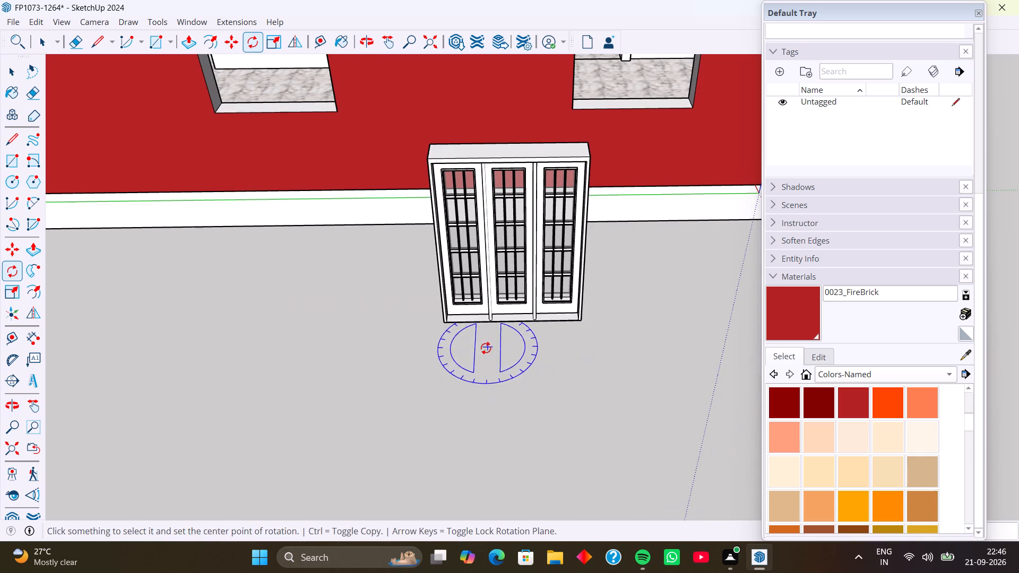
Move the rotated window by its bottom corner onto the lower outer corner of the side wall opening nearest the front steps.
{"action": "key", "text": "m"}
{"action": "scroll", "coordinate": [455, 337], "scroll_direction": "up", "scroll_amount": 3}
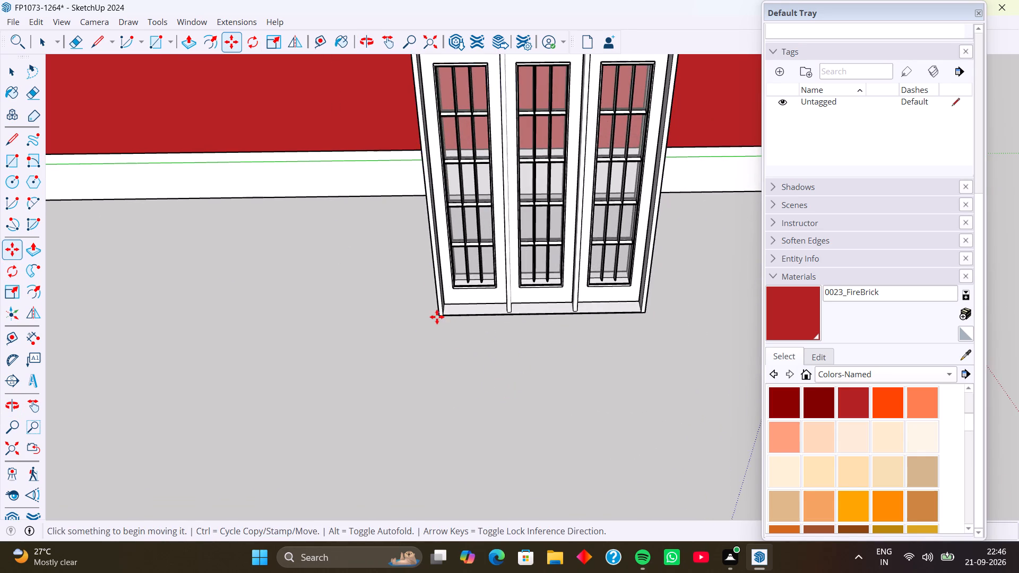
{"action": "left_click", "coordinate": [438, 317]}
{"action": "scroll", "coordinate": [520, 295], "scroll_direction": "down", "scroll_amount": 10}
{"action": "middle_click_drag", "start_coordinate": [490, 317], "coordinate": [381, 428]}
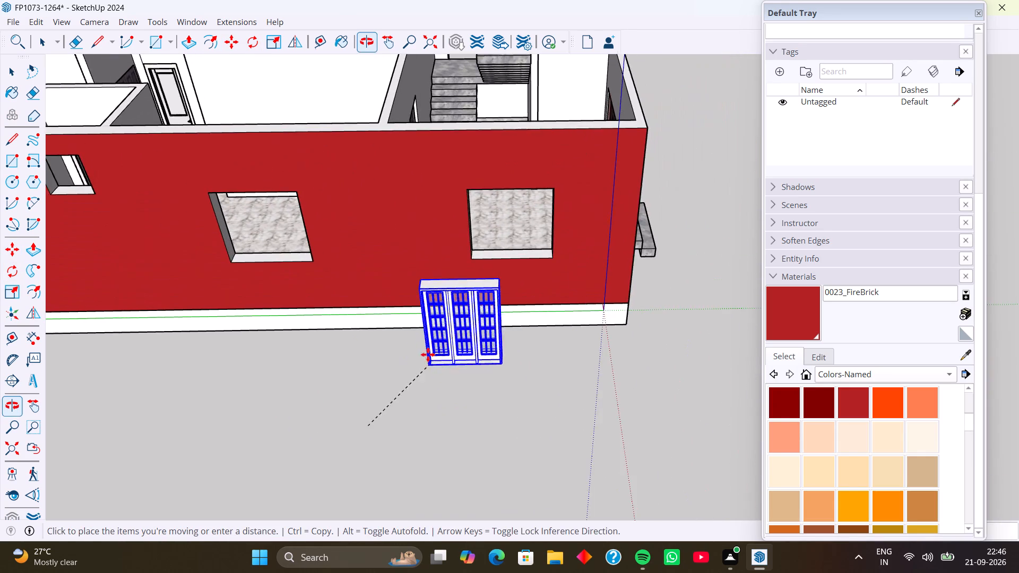
{"action": "scroll", "coordinate": [426, 335], "scroll_direction": "up", "scroll_amount": 7}
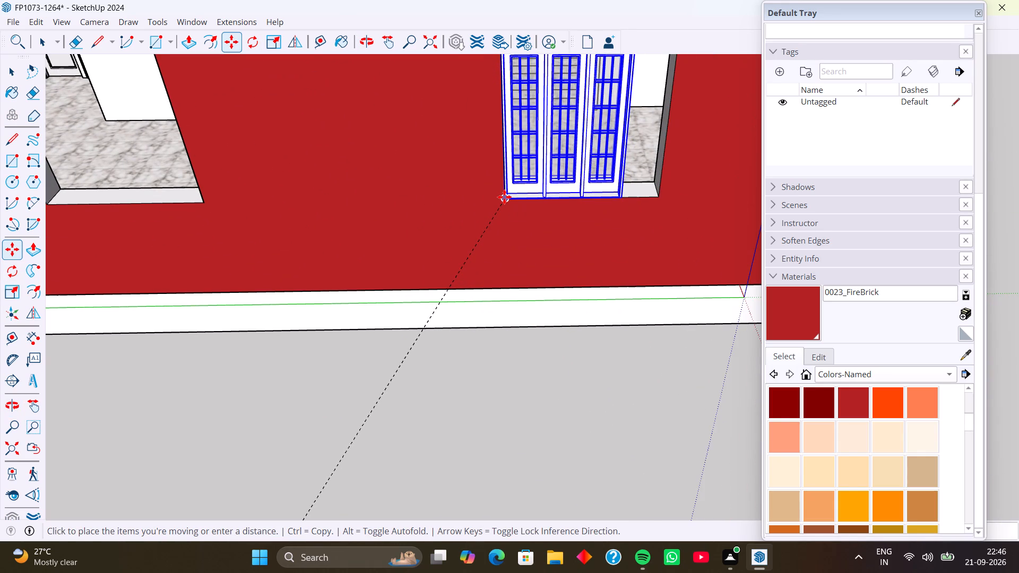
{"action": "left_click", "coordinate": [504, 197]}
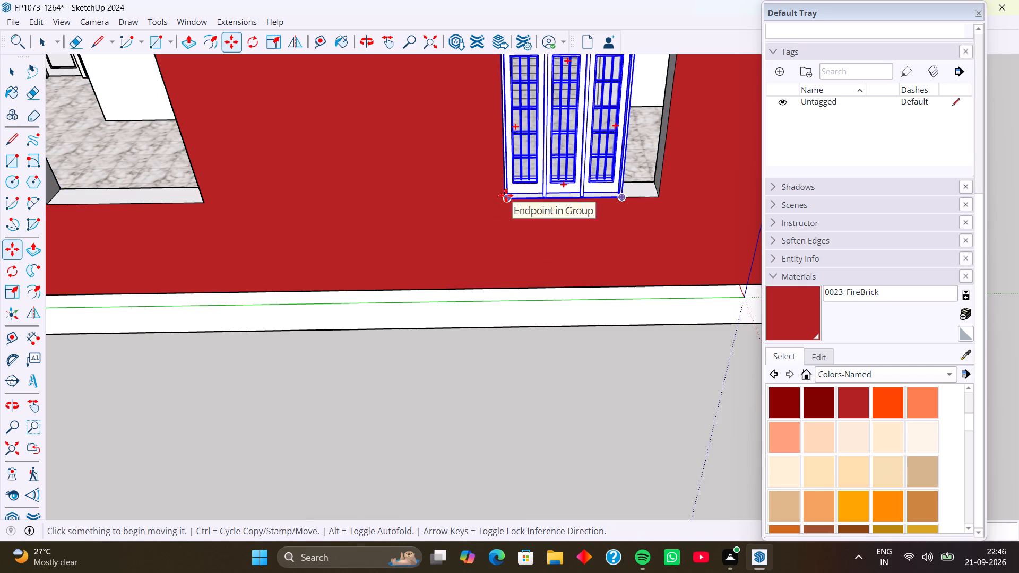
Copy the window by its bottom corner onto the lower outer corner of the adjacent opening in the same side wall.
{"action": "left_click", "coordinate": [505, 196]}
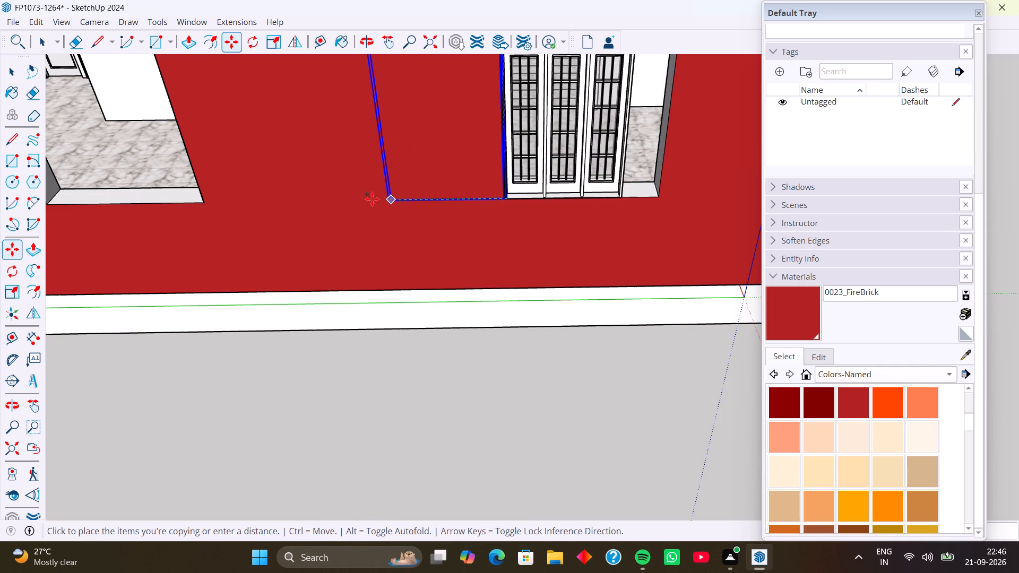
{"action": "scroll", "coordinate": [357, 204], "scroll_direction": "down", "scroll_amount": 3}
{"action": "middle_click_drag", "start_coordinate": [288, 199], "coordinate": [561, 228], "text": "shift"}
{"action": "scroll", "coordinate": [460, 219], "scroll_direction": "up", "scroll_amount": 8}
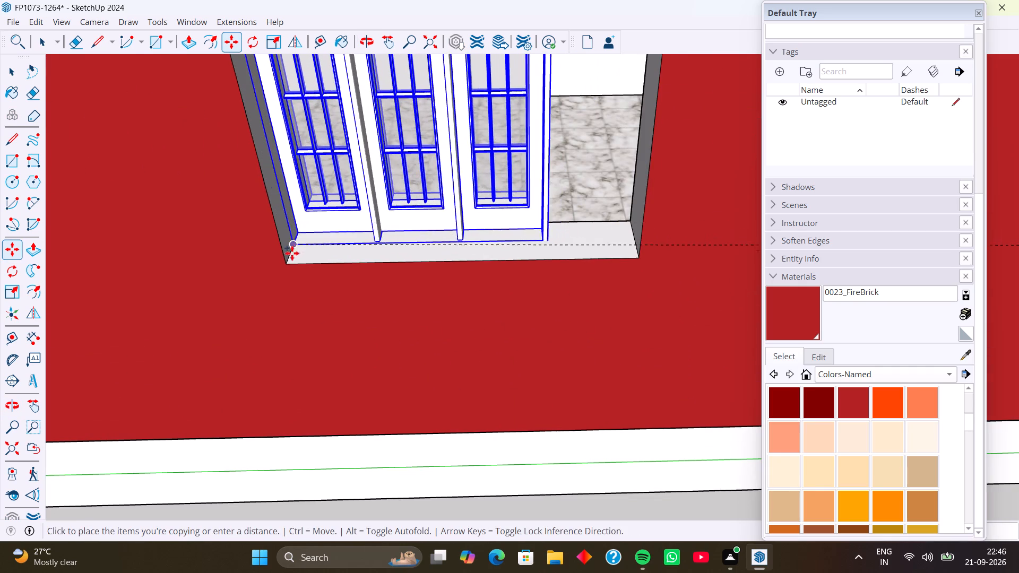
{"action": "left_click", "coordinate": [286, 265]}
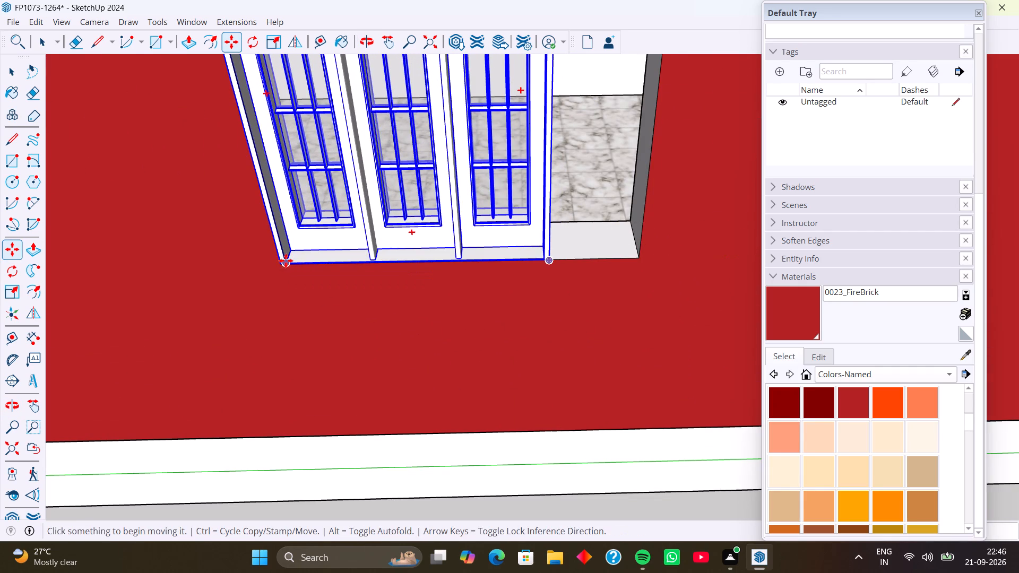
Copy the window onto the lower outer corner of the side wall's large opening nearest the end wall.
{"action": "left_click", "coordinate": [286, 261]}
{"action": "scroll", "coordinate": [171, 286], "scroll_direction": "down", "scroll_amount": 5}
{"action": "middle_click", "coordinate": [252, 338], "text": "shift"}
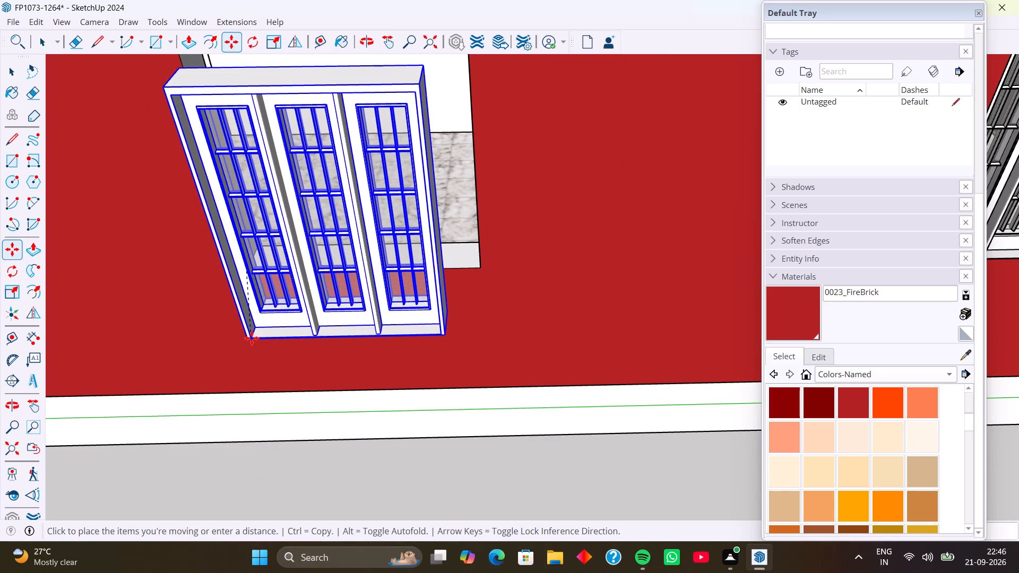
{"action": "middle_click_drag", "start_coordinate": [302, 344], "coordinate": [490, 318]}
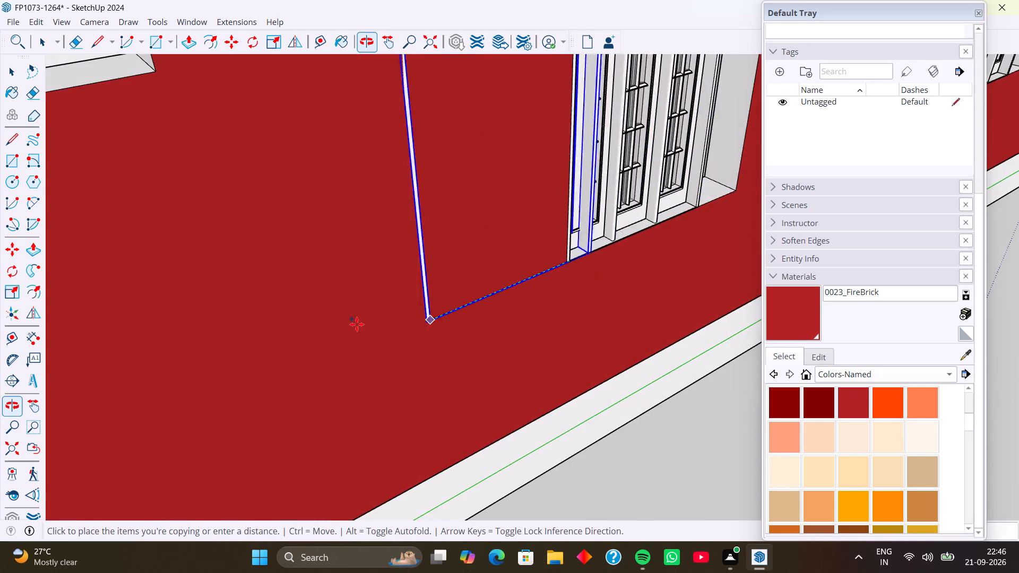
{"action": "scroll", "coordinate": [336, 323], "scroll_direction": "down", "scroll_amount": 5}
{"action": "middle_click_drag", "start_coordinate": [290, 364], "coordinate": [644, 251], "text": "shift"}
{"action": "scroll", "coordinate": [394, 317], "scroll_direction": "down", "scroll_amount": 5}
{"action": "middle_click_drag", "start_coordinate": [329, 385], "coordinate": [446, 281], "text": "shift"}
{"action": "scroll", "coordinate": [445, 281], "scroll_direction": "down", "scroll_amount": 1}
{"action": "scroll", "coordinate": [418, 308], "scroll_direction": "up", "scroll_amount": 3}
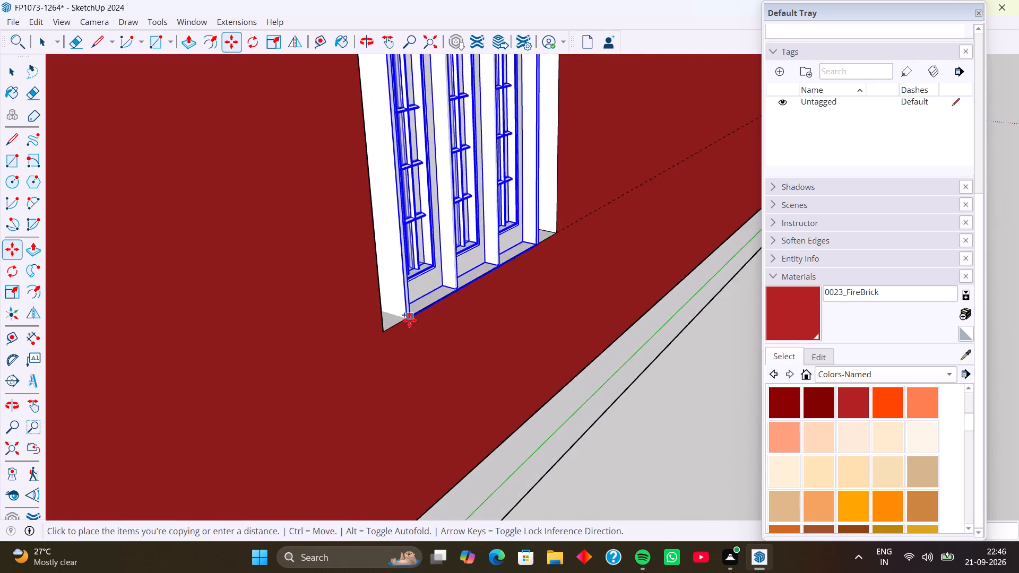
{"action": "scroll", "coordinate": [409, 320], "scroll_direction": "up", "scroll_amount": 1}
{"action": "middle_click_drag", "start_coordinate": [409, 320], "coordinate": [253, 333]}
{"action": "scroll", "coordinate": [349, 305], "scroll_direction": "up", "scroll_amount": 7}
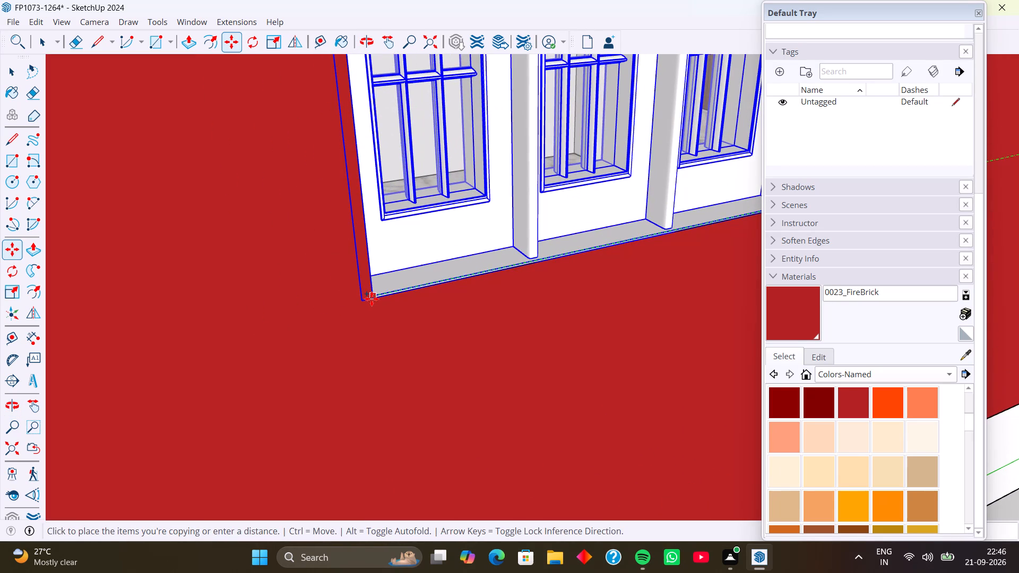
{"action": "left_click", "coordinate": [375, 299]}
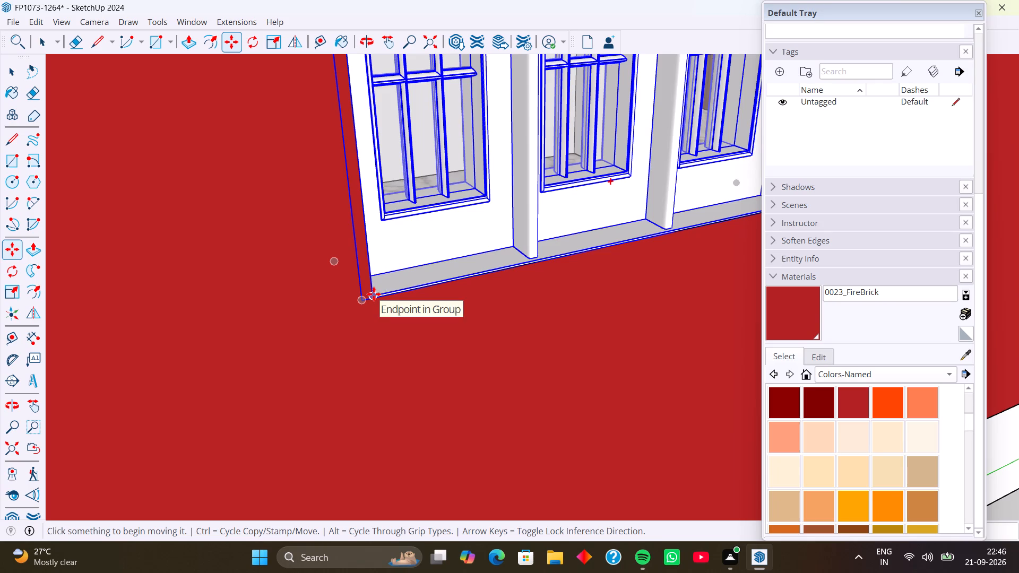
Copy the window by its bottom corner to the opposite long side wall, at the opening nearest the end wall.
{"action": "left_click", "coordinate": [361, 298]}
{"action": "scroll", "coordinate": [446, 263], "scroll_direction": "down", "scroll_amount": 9}
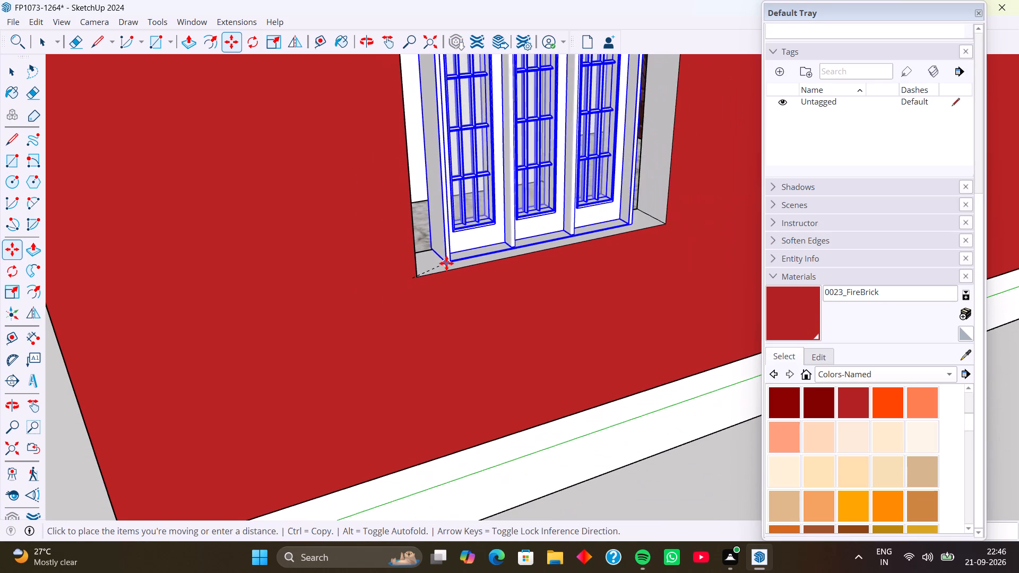
{"action": "scroll", "coordinate": [482, 256], "scroll_direction": "down", "scroll_amount": 5}
{"action": "middle_click_drag", "start_coordinate": [474, 268], "coordinate": [551, 251]}
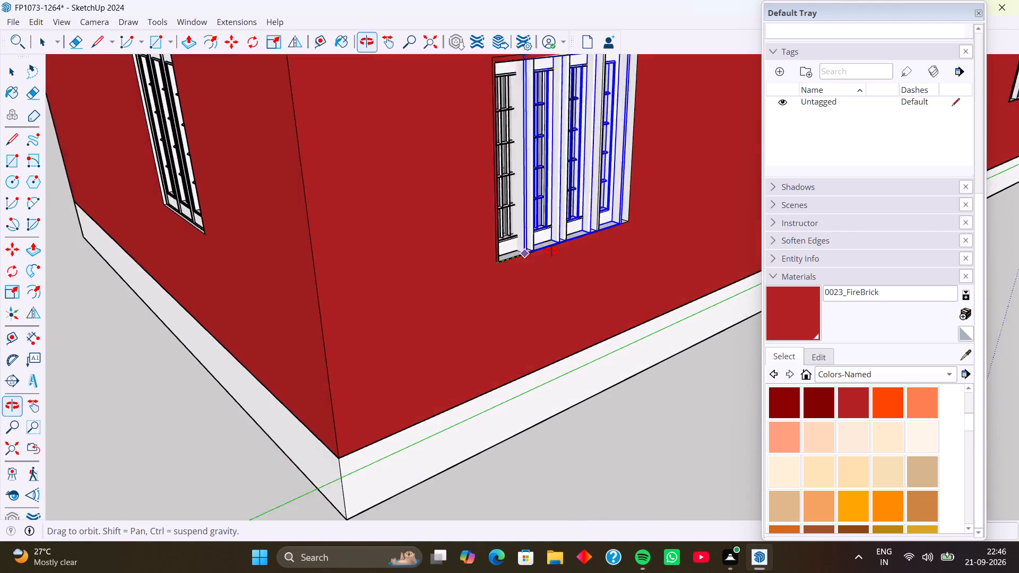
{"action": "middle_click_drag", "start_coordinate": [551, 251], "coordinate": [552, 251]}
{"action": "scroll", "coordinate": [309, 282], "scroll_direction": "down", "scroll_amount": 6}
{"action": "middle_click_drag", "start_coordinate": [263, 313], "coordinate": [614, 294]}
{"action": "middle_click_drag", "start_coordinate": [347, 323], "coordinate": [607, 309]}
{"action": "scroll", "coordinate": [573, 290], "scroll_direction": "up", "scroll_amount": 3}
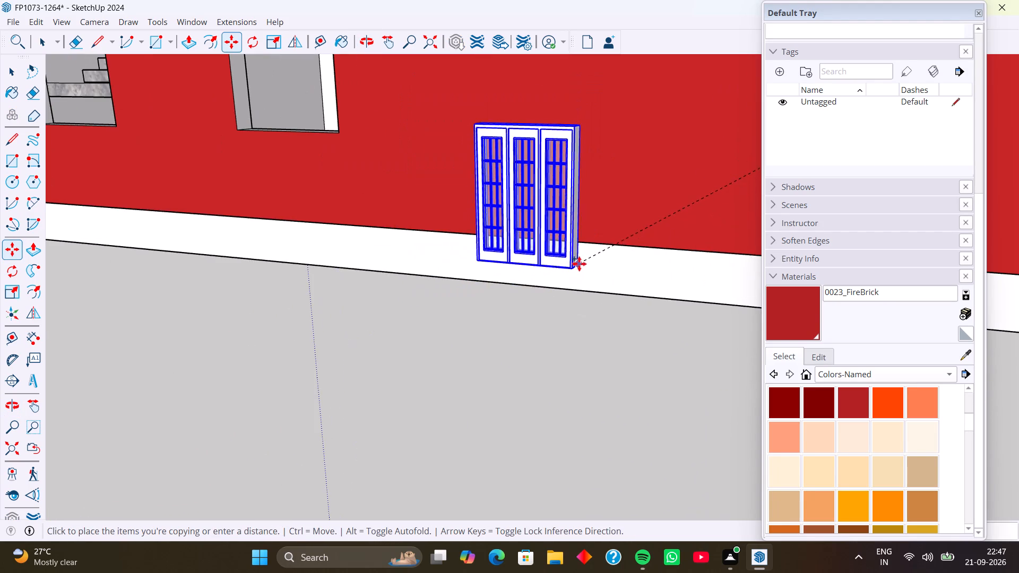
{"action": "middle_click_drag", "start_coordinate": [582, 263], "coordinate": [360, 294], "text": "shift"}
{"action": "scroll", "coordinate": [490, 342], "scroll_direction": "up", "scroll_amount": 4}
{"action": "middle_click_drag", "start_coordinate": [562, 307], "coordinate": [422, 436], "text": "shift"}
{"action": "scroll", "coordinate": [555, 357], "scroll_direction": "up", "scroll_amount": 3}
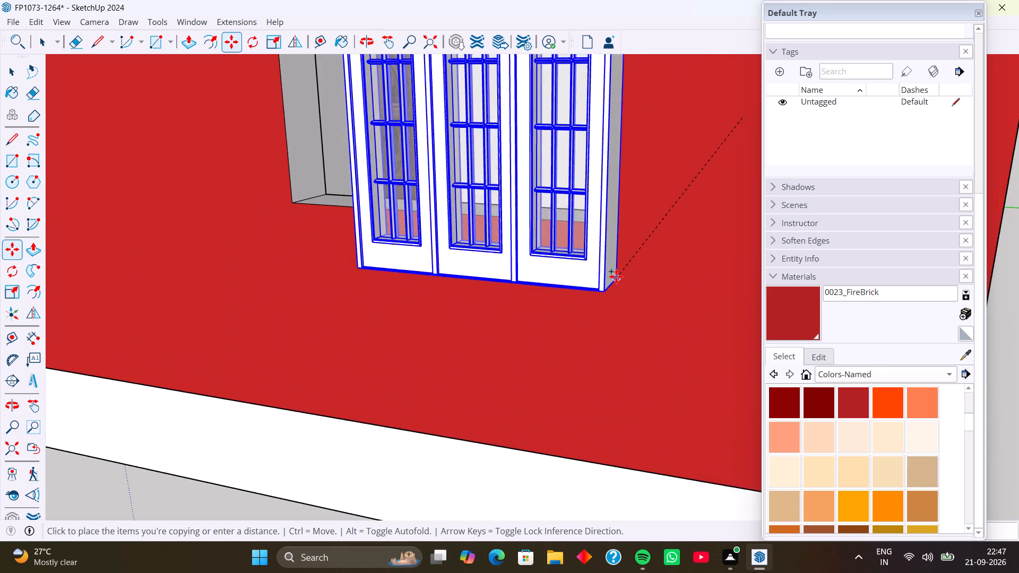
{"action": "scroll", "coordinate": [605, 273], "scroll_direction": "up", "scroll_amount": 1}
{"action": "middle_click_drag", "start_coordinate": [589, 281], "coordinate": [701, 268]}
{"action": "scroll", "coordinate": [600, 212], "scroll_direction": "up", "scroll_amount": 3}
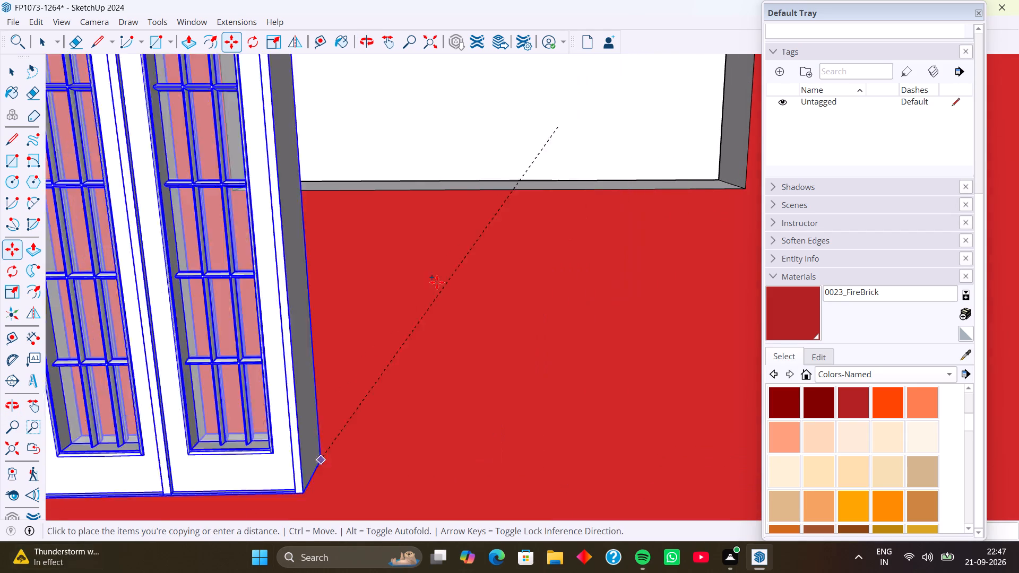
{"action": "scroll", "coordinate": [506, 125], "scroll_direction": "down", "scroll_amount": 15}
{"action": "middle_click_drag", "start_coordinate": [618, 240], "coordinate": [510, 293], "text": "shift"}
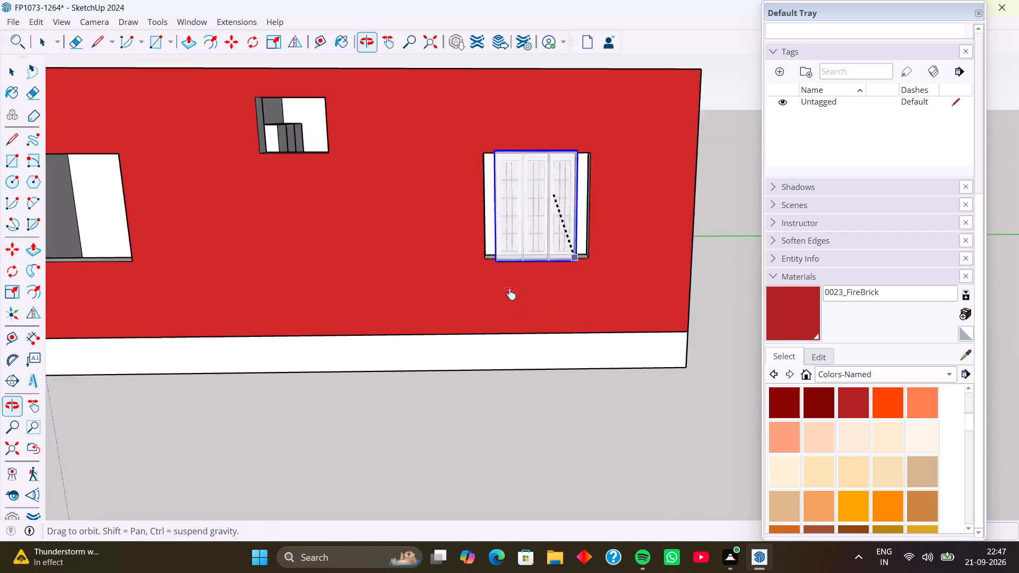
{"action": "middle_click_drag", "start_coordinate": [510, 293], "coordinate": [471, 315], "text": "shift"}
{"action": "scroll", "coordinate": [469, 304], "scroll_direction": "up", "scroll_amount": 8}
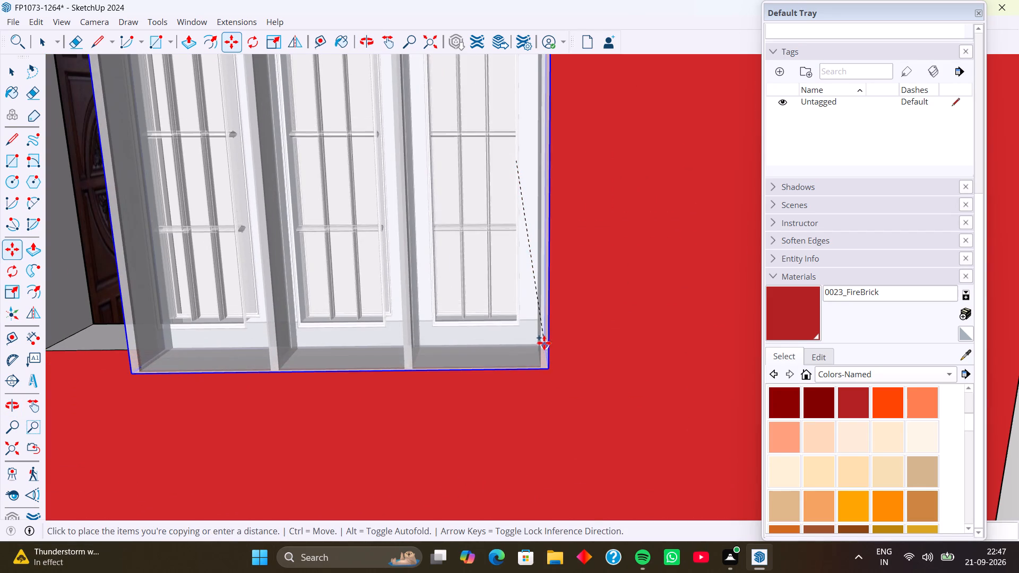
{"action": "left_click", "coordinate": [538, 316]}
Move the new window by its bottom corner onto the lower outer corner of that opening.
{"action": "scroll", "coordinate": [529, 337], "scroll_direction": "up", "scroll_amount": 4}
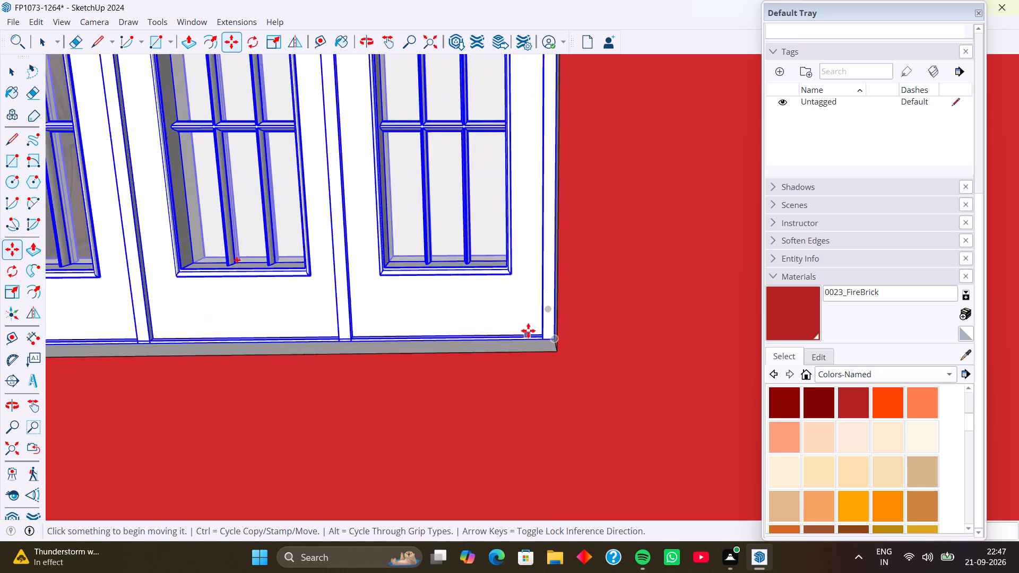
{"action": "scroll", "coordinate": [528, 331], "scroll_direction": "up", "scroll_amount": 5}
{"action": "left_click", "coordinate": [568, 344]}
{"action": "left_click_drag", "start_coordinate": [573, 358], "coordinate": [550, 334]}
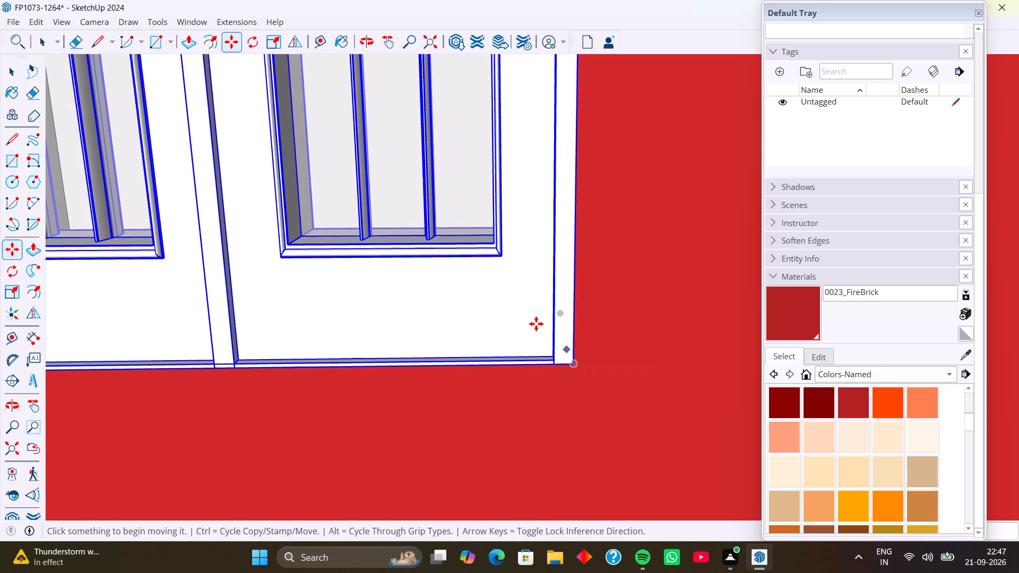
Copy the window along the same wall onto the lower outer corner of the large opening past the small high one.
{"action": "scroll", "coordinate": [411, 293], "scroll_direction": "down", "scroll_amount": 11}
{"action": "scroll", "coordinate": [252, 294], "scroll_direction": "down", "scroll_amount": 5}
{"action": "middle_click_drag", "start_coordinate": [248, 299], "coordinate": [349, 297], "text": "shift"}
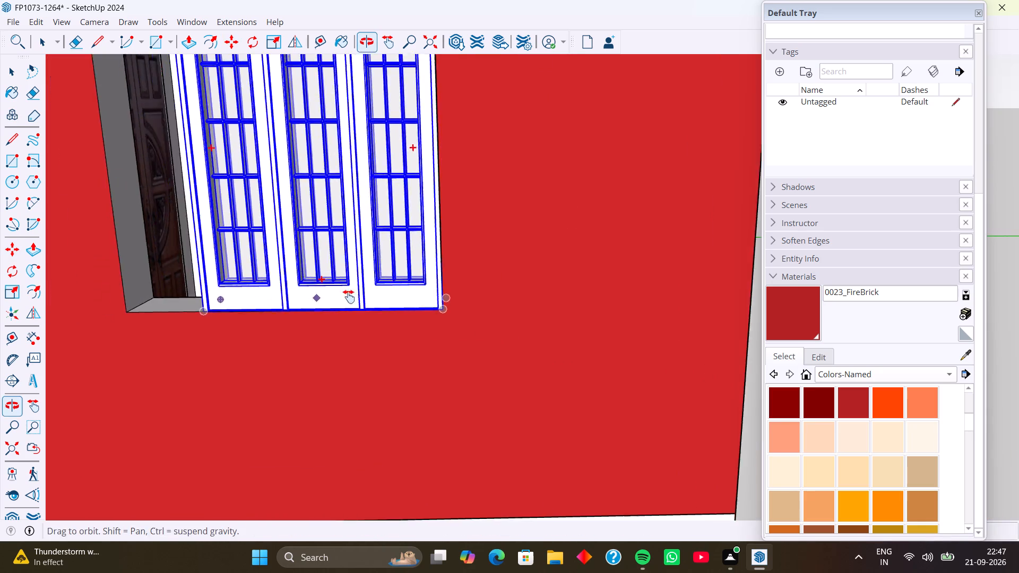
{"action": "middle_click_drag", "start_coordinate": [349, 297], "coordinate": [506, 280], "text": "shift"}
{"action": "scroll", "coordinate": [425, 283], "scroll_direction": "up", "scroll_amount": 5}
{"action": "left_click", "coordinate": [378, 297]}
{"action": "scroll", "coordinate": [239, 289], "scroll_direction": "down", "scroll_amount": 5}
{"action": "middle_click", "coordinate": [203, 291], "text": "shift"}
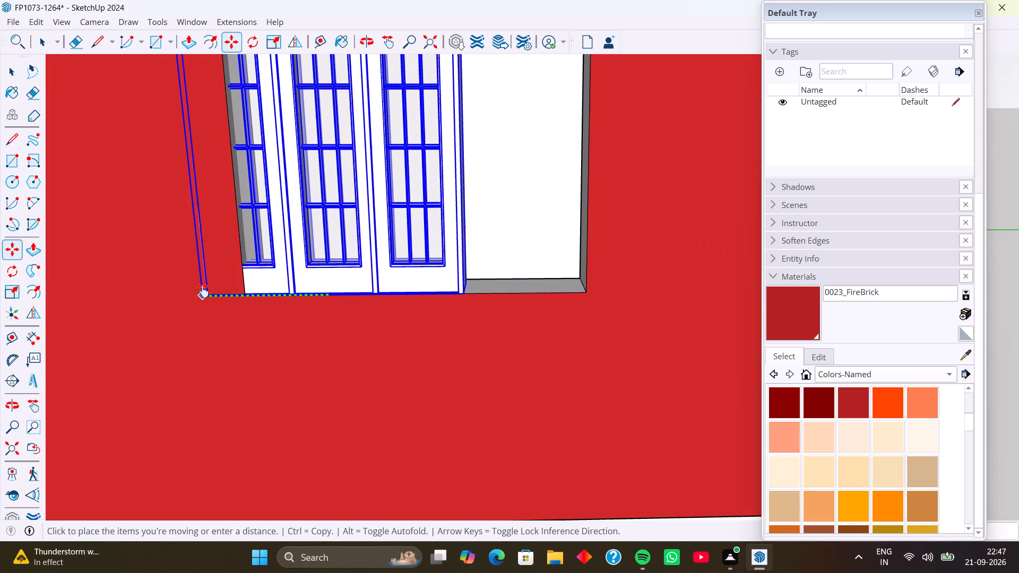
{"action": "scroll", "coordinate": [201, 276], "scroll_direction": "down", "scroll_amount": 5}
{"action": "middle_click_drag", "start_coordinate": [196, 279], "coordinate": [638, 269]}
{"action": "scroll", "coordinate": [325, 256], "scroll_direction": "down", "scroll_amount": 6}
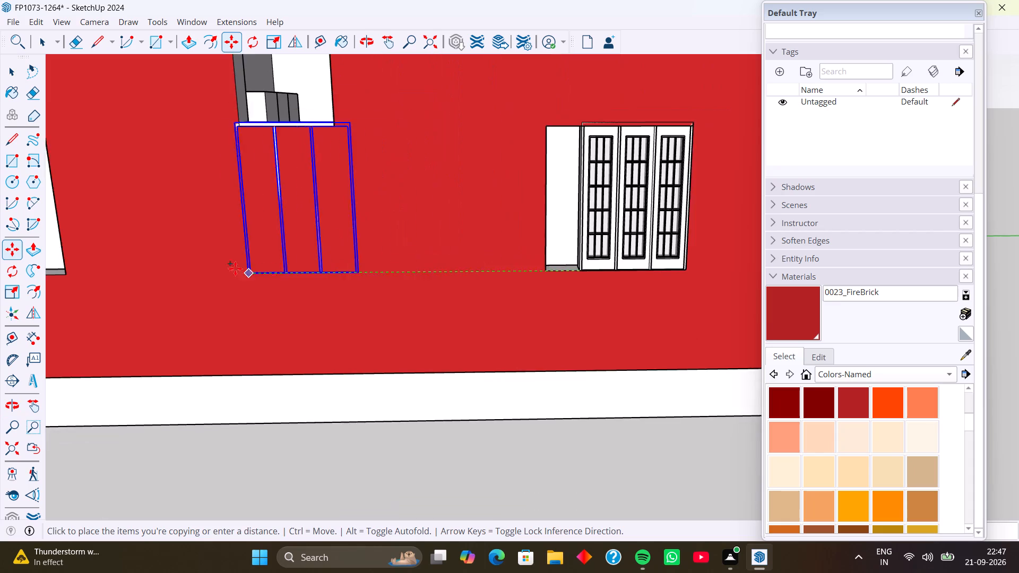
{"action": "scroll", "coordinate": [235, 268], "scroll_direction": "down", "scroll_amount": 4}
{"action": "middle_click_drag", "start_coordinate": [182, 267], "coordinate": [505, 278]}
{"action": "scroll", "coordinate": [504, 277], "scroll_direction": "down", "scroll_amount": 1}
{"action": "scroll", "coordinate": [375, 266], "scroll_direction": "up", "scroll_amount": 9}
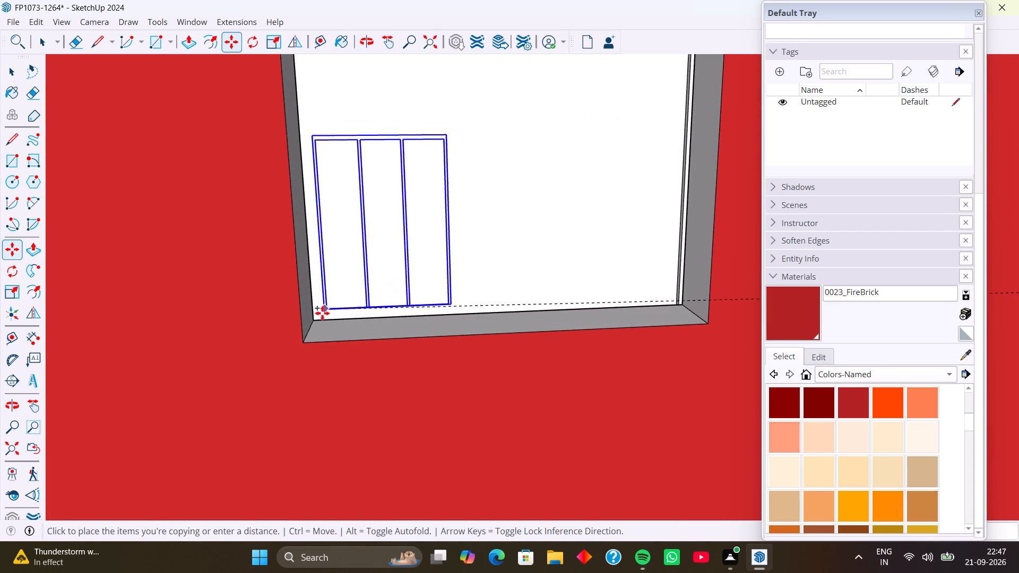
{"action": "left_click", "coordinate": [308, 341]}
Copy the window by its bottom corner onto the lower outer corner of the opening nearest the front porch.
{"action": "scroll", "coordinate": [270, 302], "scroll_direction": "down", "scroll_amount": 6}
{"action": "middle_click_drag", "start_coordinate": [236, 321], "coordinate": [585, 271], "text": "shift"}
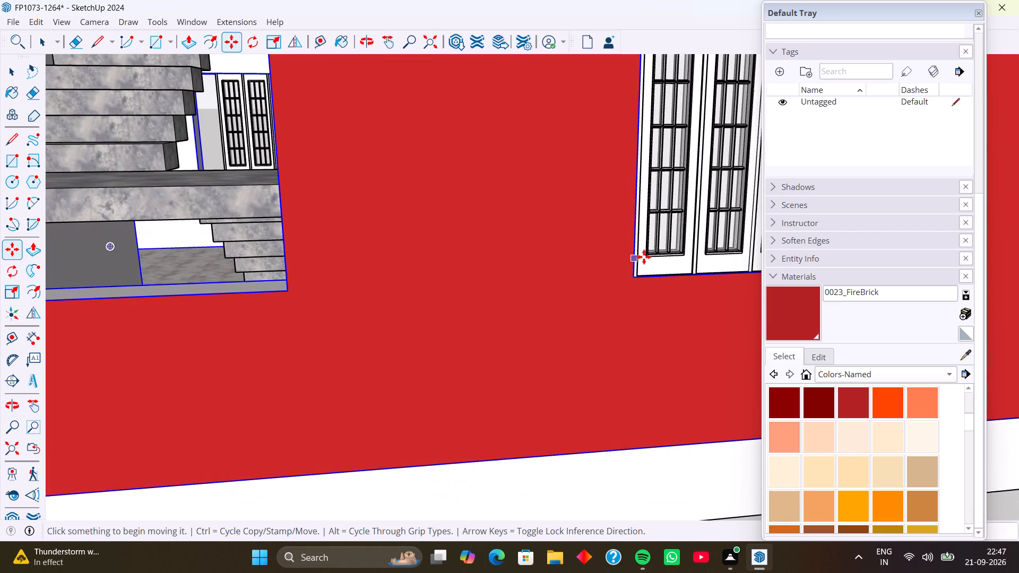
{"action": "left_click", "coordinate": [635, 276]}
{"action": "scroll", "coordinate": [307, 272], "scroll_direction": "down", "scroll_amount": 1}
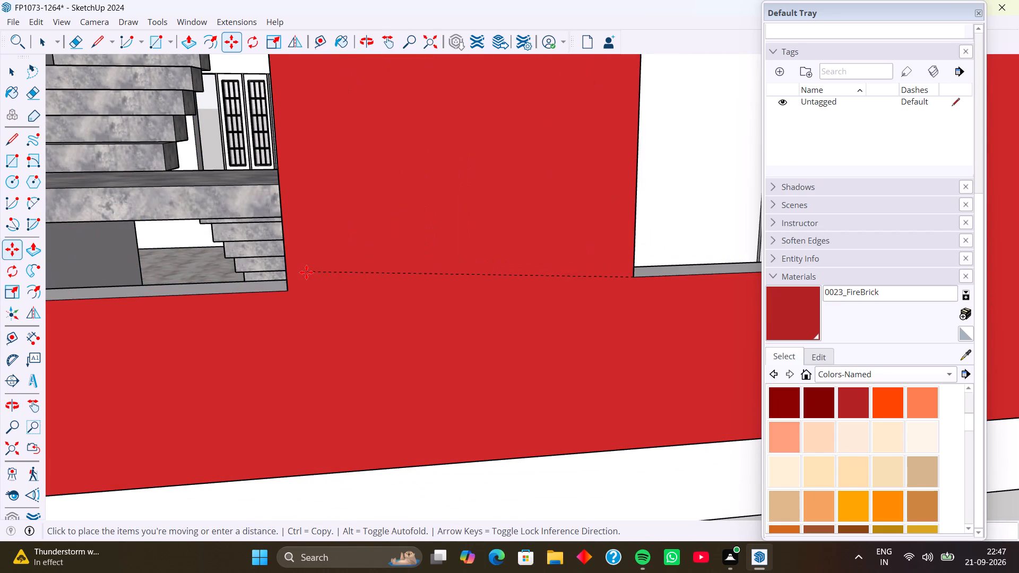
{"action": "scroll", "coordinate": [306, 272], "scroll_direction": "down", "scroll_amount": 8}
{"action": "middle_click_drag", "start_coordinate": [272, 272], "coordinate": [523, 271], "text": "shift"}
{"action": "scroll", "coordinate": [484, 273], "scroll_direction": "up", "scroll_amount": 7}
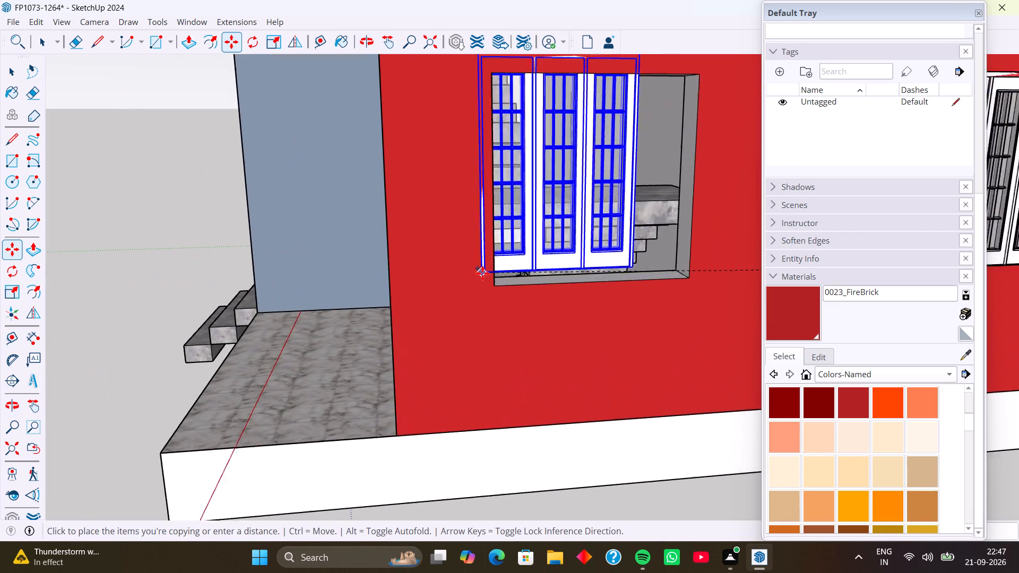
{"action": "scroll", "coordinate": [482, 273], "scroll_direction": "up", "scroll_amount": 2}
{"action": "left_click", "coordinate": [500, 294]}
Scale the window nearest the porch wider until it reaches the far edge of its opening.
{"action": "scroll", "coordinate": [460, 265], "scroll_direction": "down", "scroll_amount": 5}
{"action": "middle_click_drag", "start_coordinate": [449, 274], "coordinate": [616, 291]}
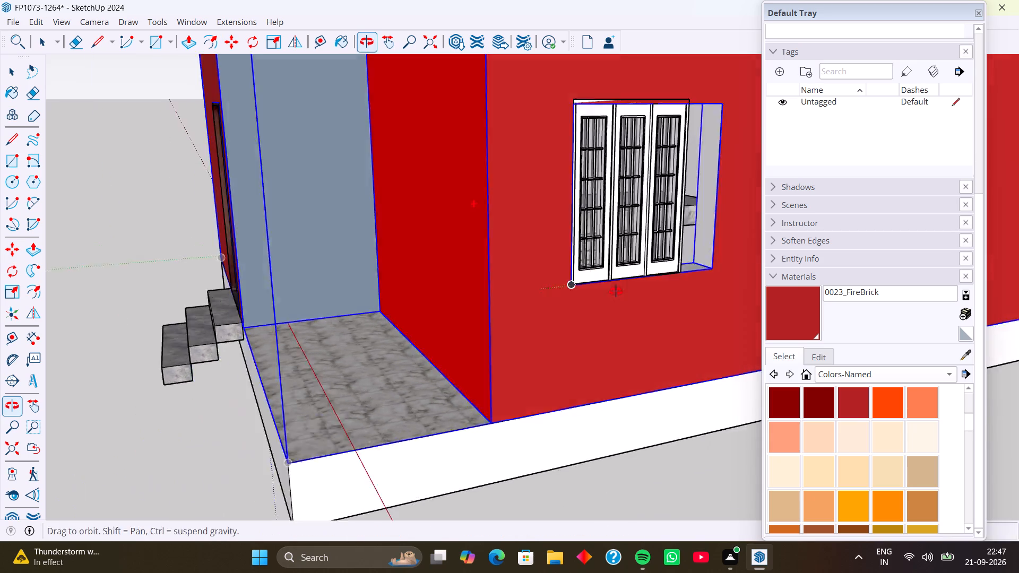
{"action": "middle_click_drag", "start_coordinate": [616, 291], "coordinate": [639, 296]}
{"action": "scroll", "coordinate": [549, 290], "scroll_direction": "down", "scroll_amount": 6}
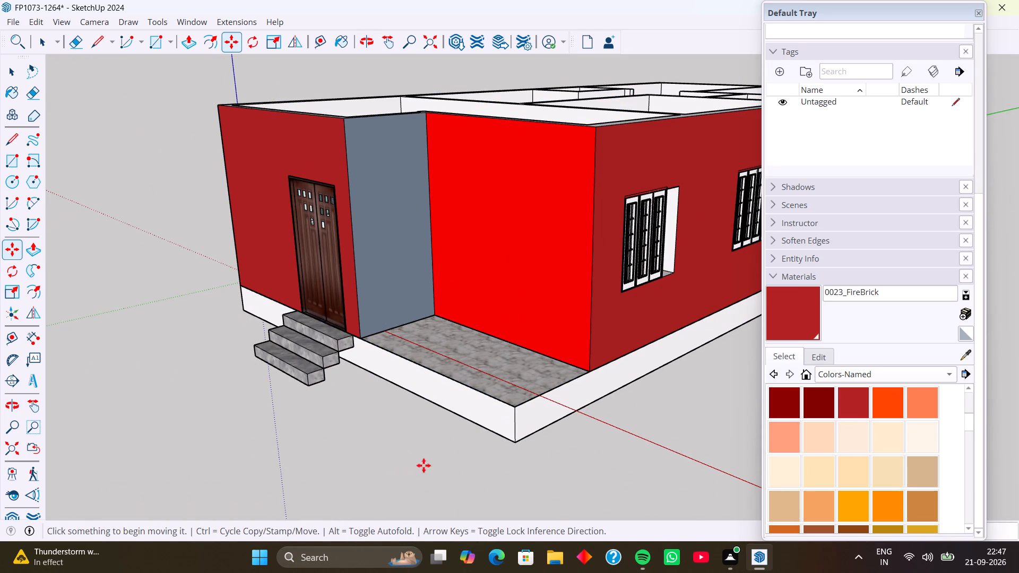
{"action": "middle_click_drag", "start_coordinate": [591, 326], "coordinate": [321, 334]}
{"action": "key", "text": "space"}
{"action": "left_click", "coordinate": [463, 256]}
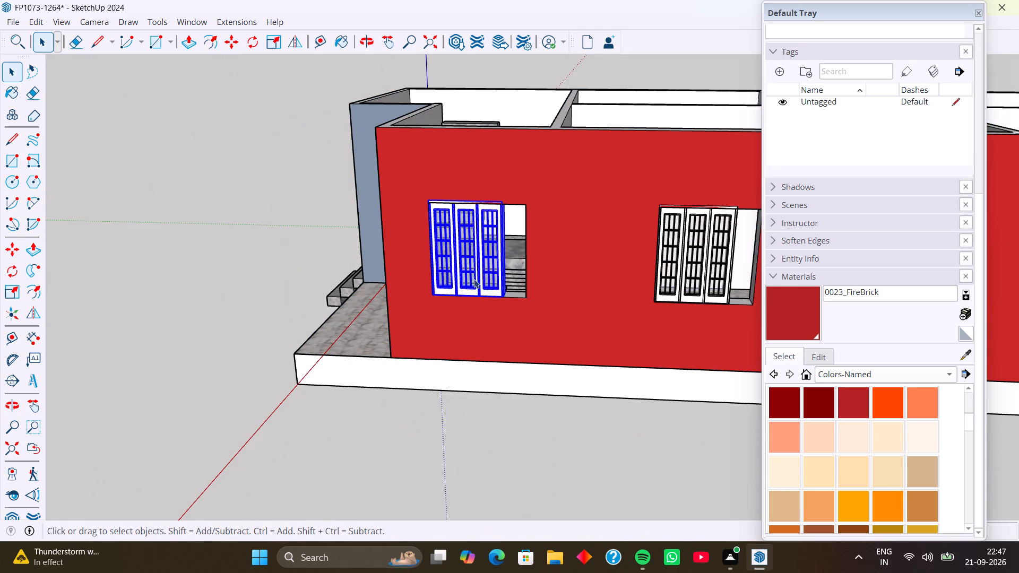
{"action": "middle_click_drag", "start_coordinate": [482, 306], "coordinate": [430, 341]}
{"action": "scroll", "coordinate": [428, 276], "scroll_direction": "up", "scroll_amount": 6}
{"action": "key", "text": "s"}
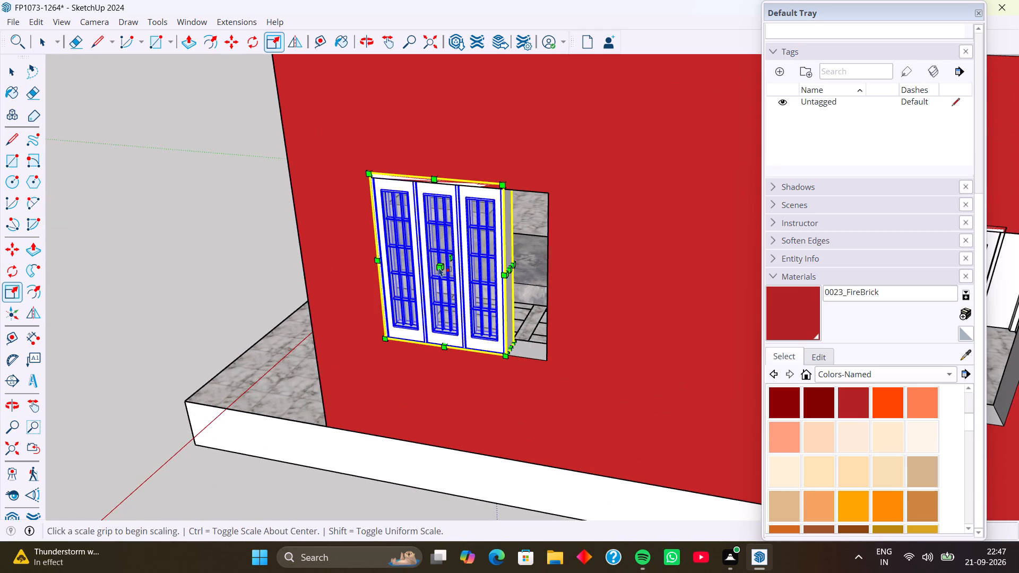
{"action": "scroll", "coordinate": [555, 245], "scroll_direction": "up", "scroll_amount": 7}
{"action": "left_click", "coordinate": [495, 276]}
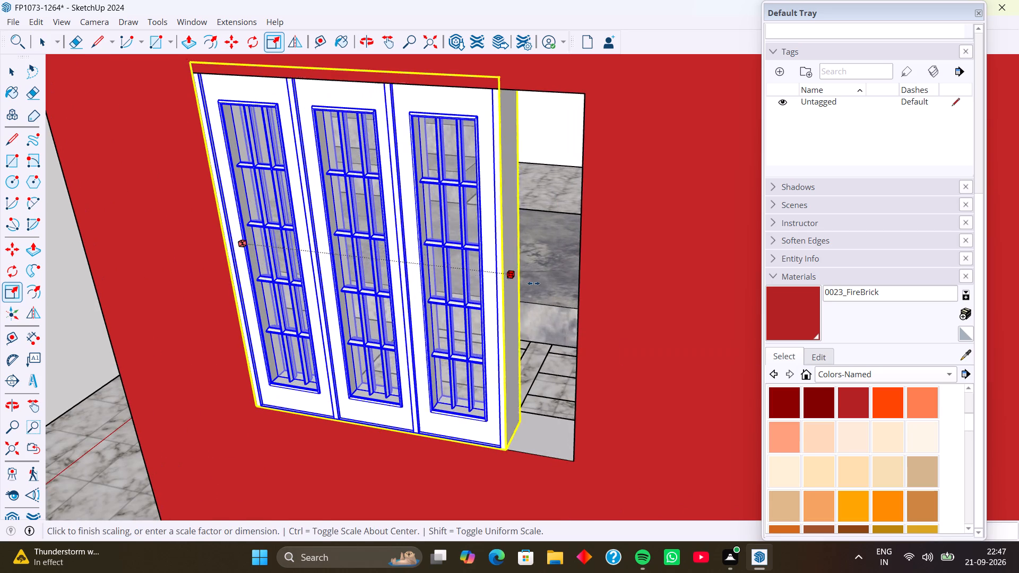
{"action": "left_click", "coordinate": [582, 287]}
Scale the same window down from its top outer edge to fit the opening's height, reducing its depth too.
{"action": "middle_click_drag", "start_coordinate": [444, 170], "coordinate": [495, 237]}
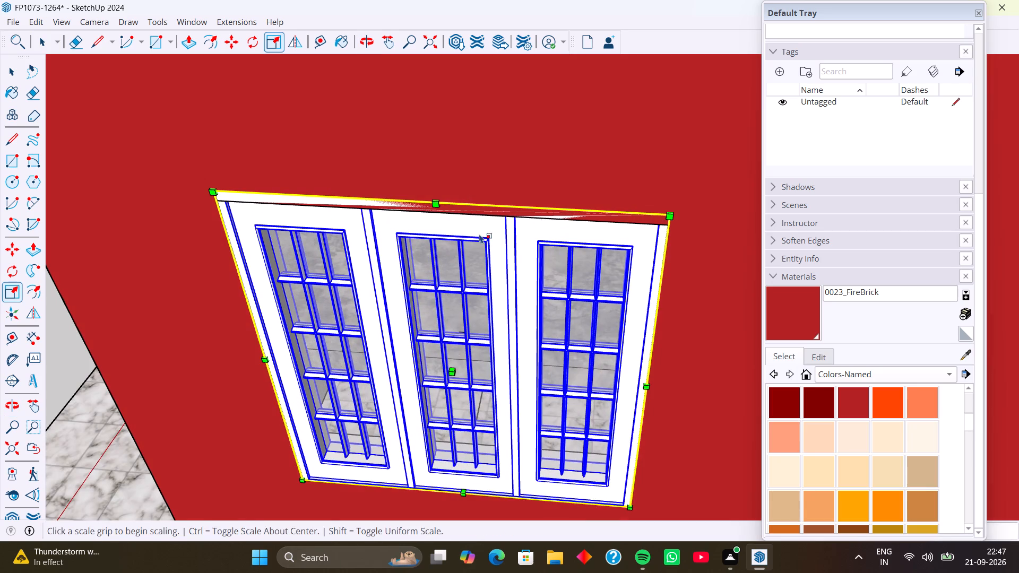
{"action": "left_click", "coordinate": [434, 205]}
{"action": "left_click_drag", "start_coordinate": [439, 216], "coordinate": [449, 209]}
{"action": "scroll", "coordinate": [474, 194], "scroll_direction": "down", "scroll_amount": 2}
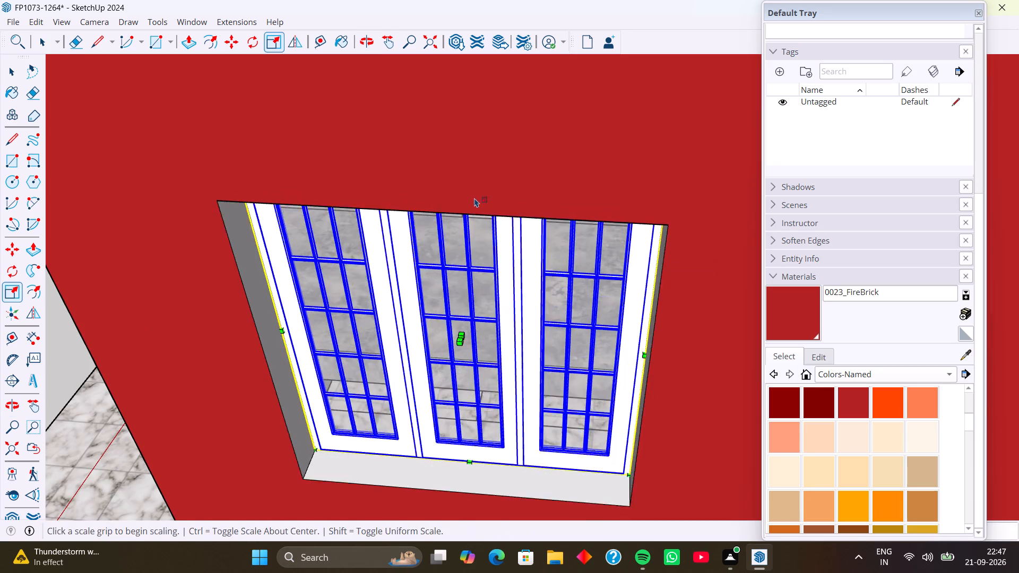
Move the resized window by its bottom corner outward along the sill edge, partway toward the outer wall face.
{"action": "scroll", "coordinate": [474, 198], "scroll_direction": "down", "scroll_amount": 2}
{"action": "middle_click_drag", "start_coordinate": [493, 263], "coordinate": [506, 202]}
{"action": "middle_click_drag", "start_coordinate": [517, 268], "coordinate": [370, 275]}
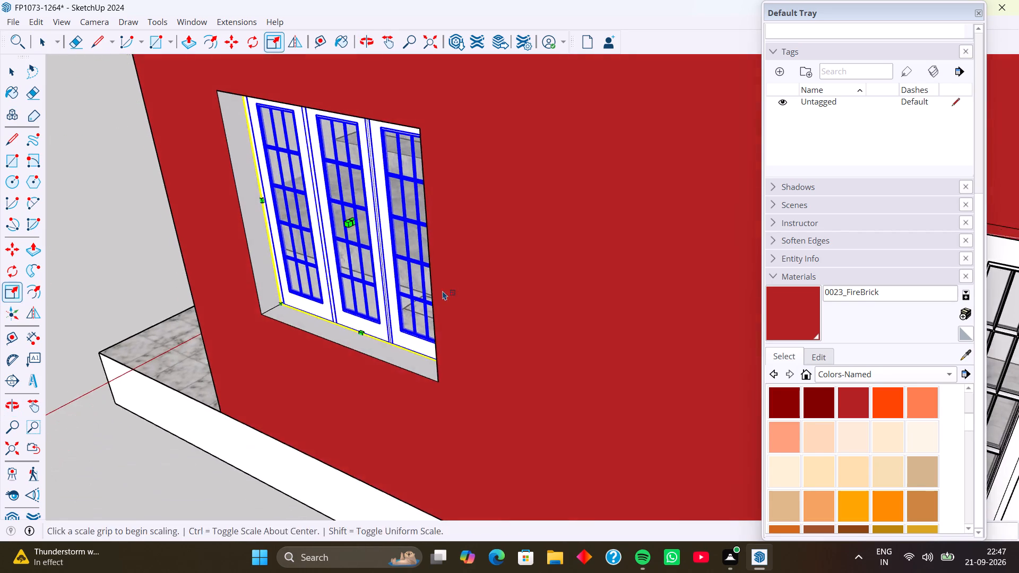
{"action": "middle_click_drag", "start_coordinate": [443, 291], "coordinate": [317, 294]}
{"action": "middle_click_drag", "start_coordinate": [425, 272], "coordinate": [290, 344]}
{"action": "middle_click_drag", "start_coordinate": [258, 308], "coordinate": [645, 253]}
{"action": "middle_click_drag", "start_coordinate": [231, 328], "coordinate": [321, 294]}
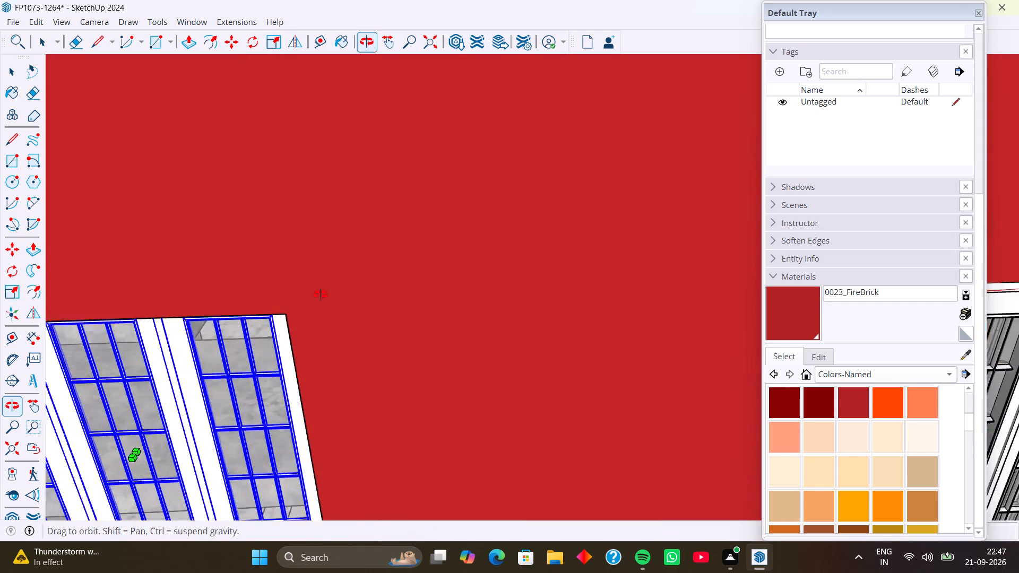
{"action": "middle_click_drag", "start_coordinate": [321, 294], "coordinate": [336, 285]}
{"action": "scroll", "coordinate": [333, 303], "scroll_direction": "down", "scroll_amount": 4}
{"action": "middle_click_drag", "start_coordinate": [338, 332], "coordinate": [368, 209], "text": "shift"}
{"action": "middle_click_drag", "start_coordinate": [377, 317], "coordinate": [362, 340]}
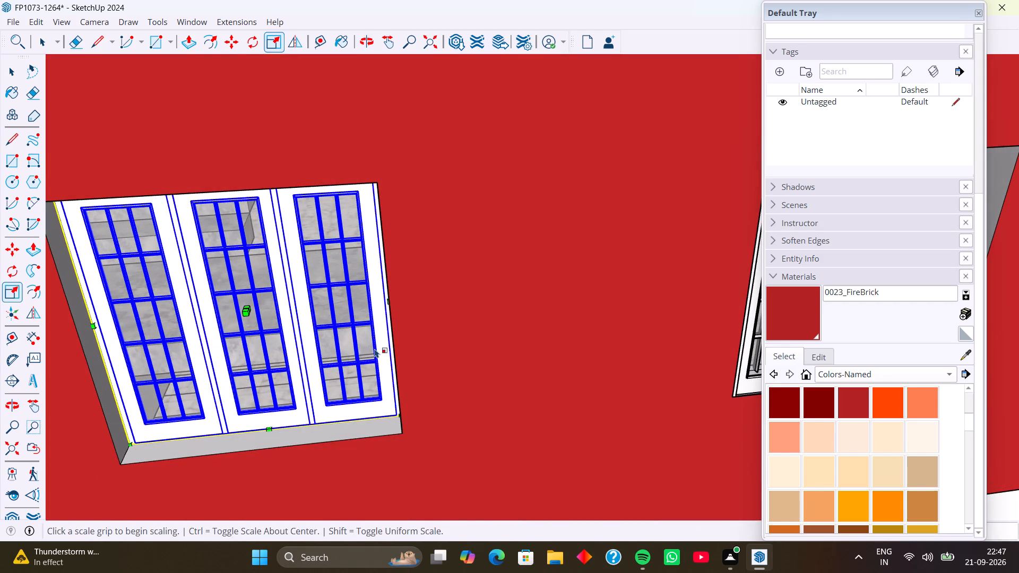
{"action": "key", "text": "m"}
{"action": "scroll", "coordinate": [370, 402], "scroll_direction": "up", "scroll_amount": 4}
{"action": "middle_click_drag", "start_coordinate": [410, 409], "coordinate": [482, 409]}
{"action": "scroll", "coordinate": [478, 449], "scroll_direction": "up", "scroll_amount": 4}
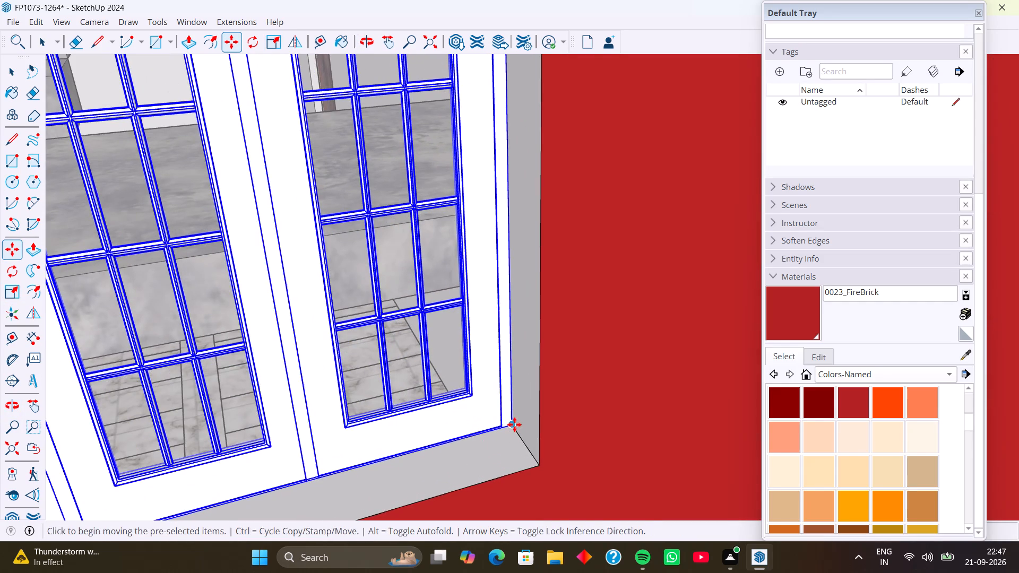
{"action": "left_click", "coordinate": [514, 424]}
{"action": "left_click", "coordinate": [529, 442]}
Scale the window in the adjacent large opening wider until it reaches the opening's far edge.
{"action": "scroll", "coordinate": [482, 390], "scroll_direction": "down", "scroll_amount": 2}
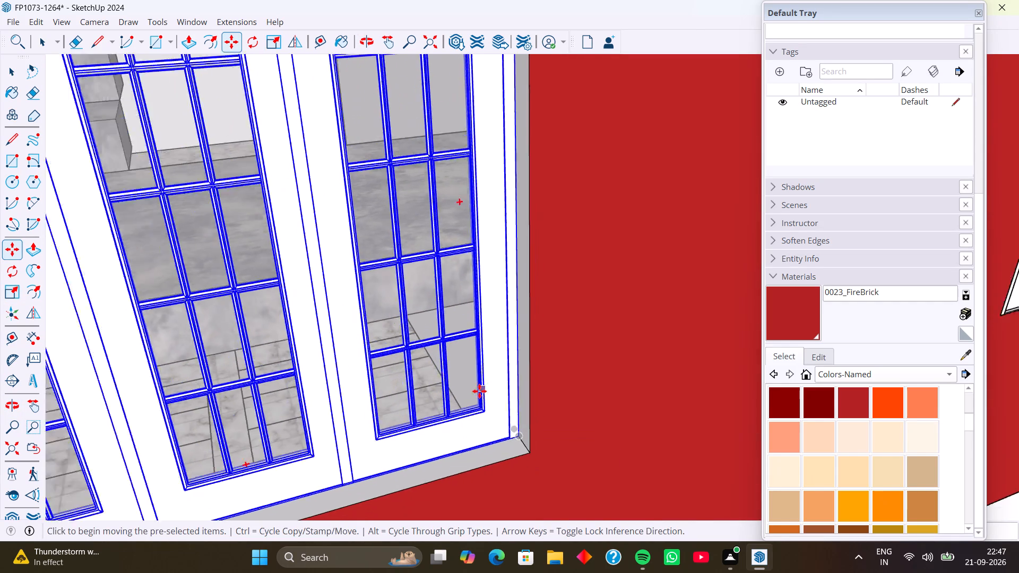
{"action": "scroll", "coordinate": [479, 391], "scroll_direction": "down", "scroll_amount": 11}
{"action": "middle_click_drag", "start_coordinate": [390, 381], "coordinate": [323, 380]}
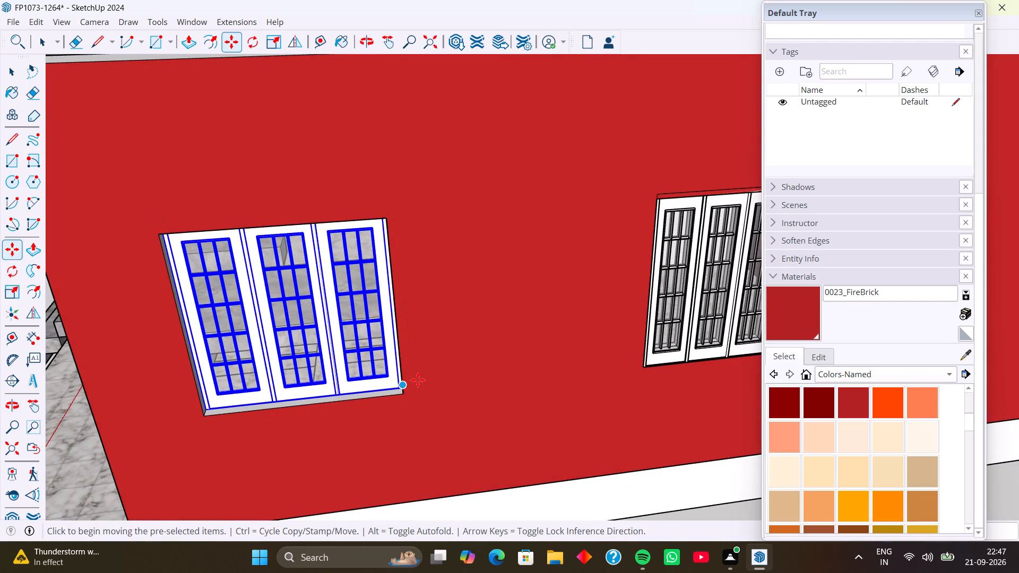
{"action": "middle_click_drag", "start_coordinate": [424, 379], "coordinate": [234, 360]}
{"action": "key", "text": "space"}
{"action": "middle_click_drag", "start_coordinate": [448, 359], "coordinate": [433, 359], "text": "shift"}
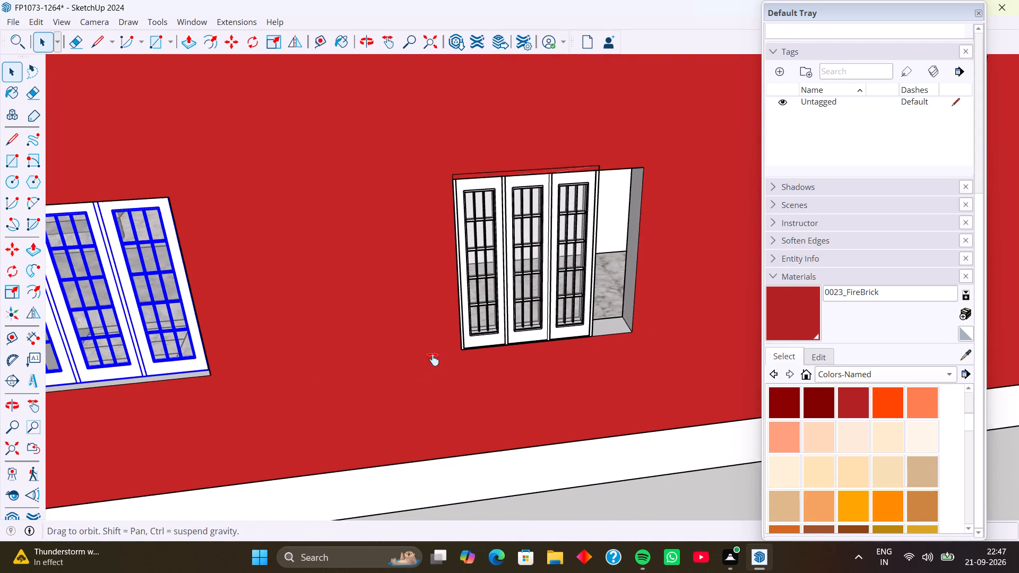
{"action": "middle_click_drag", "start_coordinate": [433, 359], "coordinate": [352, 341], "text": "shift"}
{"action": "left_click", "coordinate": [411, 298]}
{"action": "key", "text": "s"}
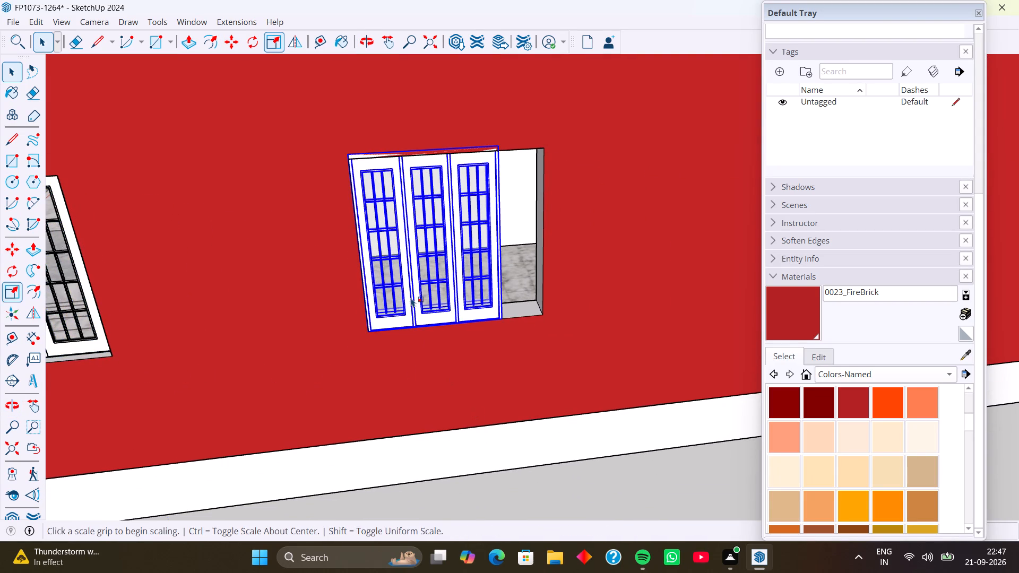
{"action": "middle_click_drag", "start_coordinate": [453, 291], "coordinate": [378, 303]}
{"action": "scroll", "coordinate": [439, 261], "scroll_direction": "up", "scroll_amount": 3}
{"action": "middle_click_drag", "start_coordinate": [451, 264], "coordinate": [387, 271]}
{"action": "scroll", "coordinate": [400, 247], "scroll_direction": "up", "scroll_amount": 2}
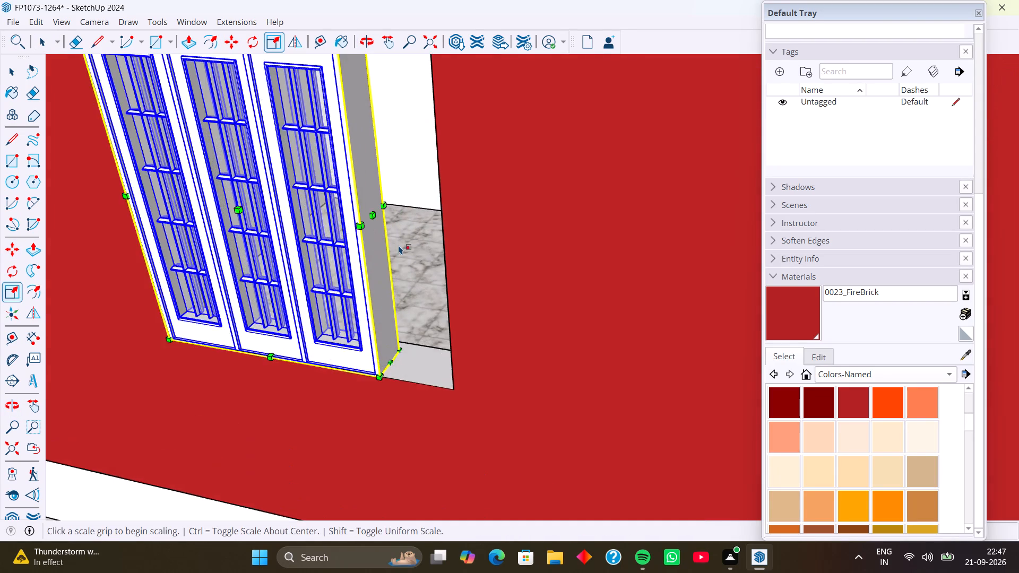
{"action": "scroll", "coordinate": [399, 245], "scroll_direction": "up", "scroll_amount": 4}
{"action": "left_click", "coordinate": [362, 196]}
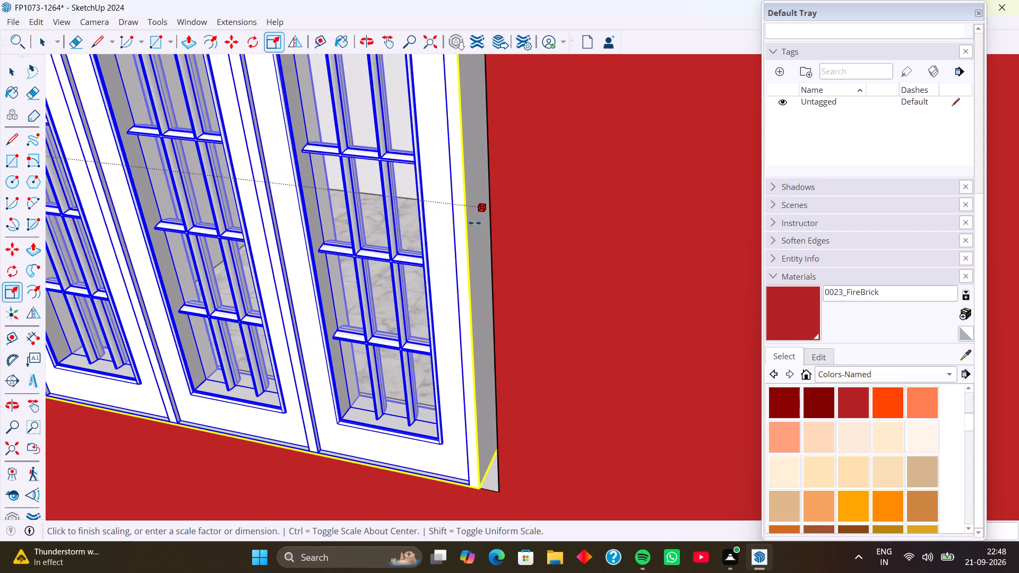
{"action": "left_click_drag", "start_coordinate": [493, 225], "coordinate": [511, 225]}
{"action": "scroll", "coordinate": [421, 257], "scroll_direction": "down", "scroll_amount": 5}
{"action": "middle_click_drag", "start_coordinate": [469, 274], "coordinate": [567, 254]}
{"action": "scroll", "coordinate": [593, 237], "scroll_direction": "up", "scroll_amount": 2}
{"action": "left_click", "coordinate": [603, 209]}
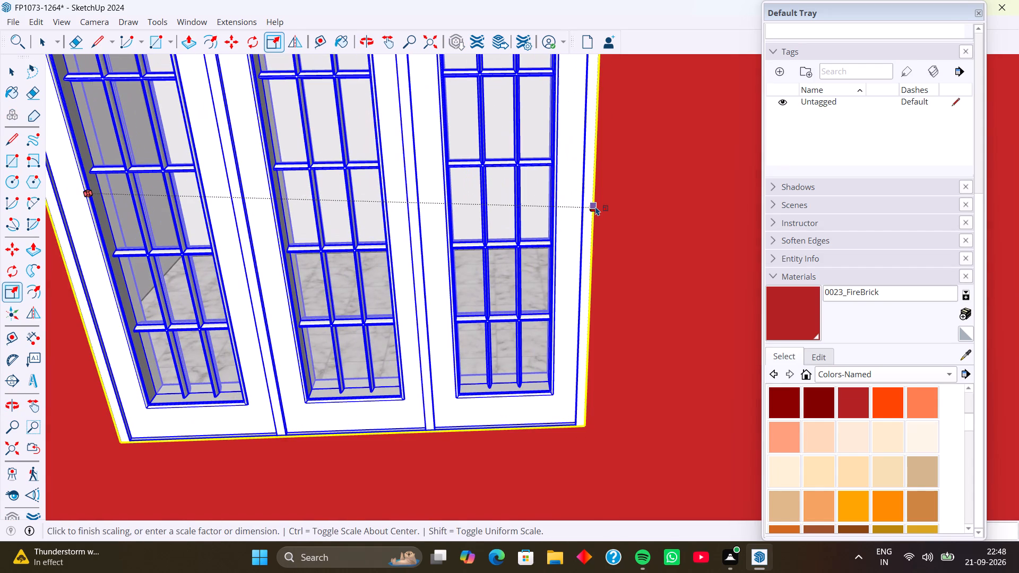
{"action": "left_click", "coordinate": [595, 206]}
{"action": "scroll", "coordinate": [463, 285], "scroll_direction": "down", "scroll_amount": 4}
{"action": "middle_click_drag", "start_coordinate": [384, 209], "coordinate": [406, 288]}
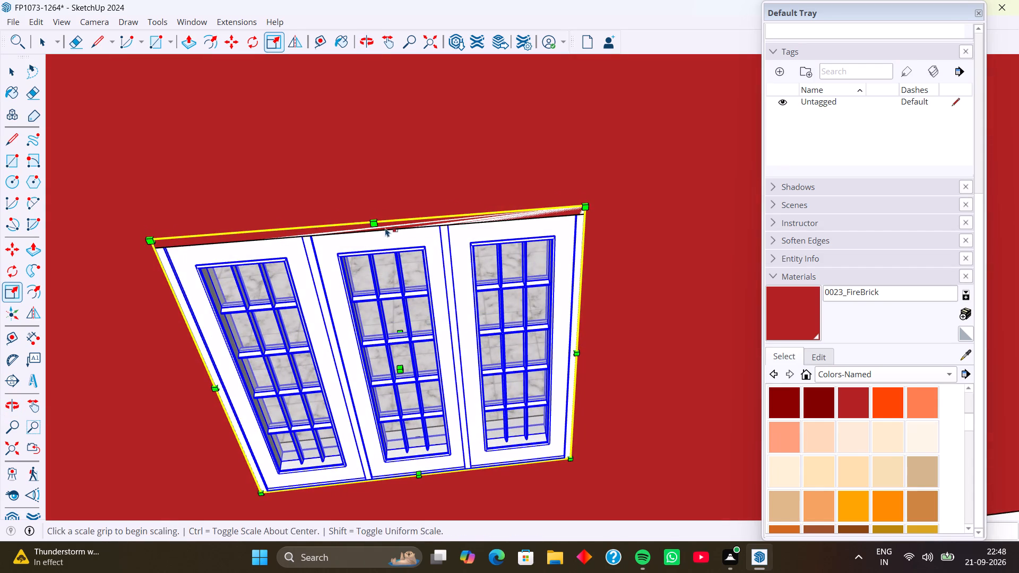
Scale the window in the large opening down from its top outer edge to fit the opening's height.
{"action": "left_click", "coordinate": [377, 221]}
{"action": "left_click", "coordinate": [378, 230]}
Move the resized window by its bottom inner corner to the sill's corner, flush with the room-side wall face.
{"action": "middle_click_drag", "start_coordinate": [429, 277], "coordinate": [420, 277]}
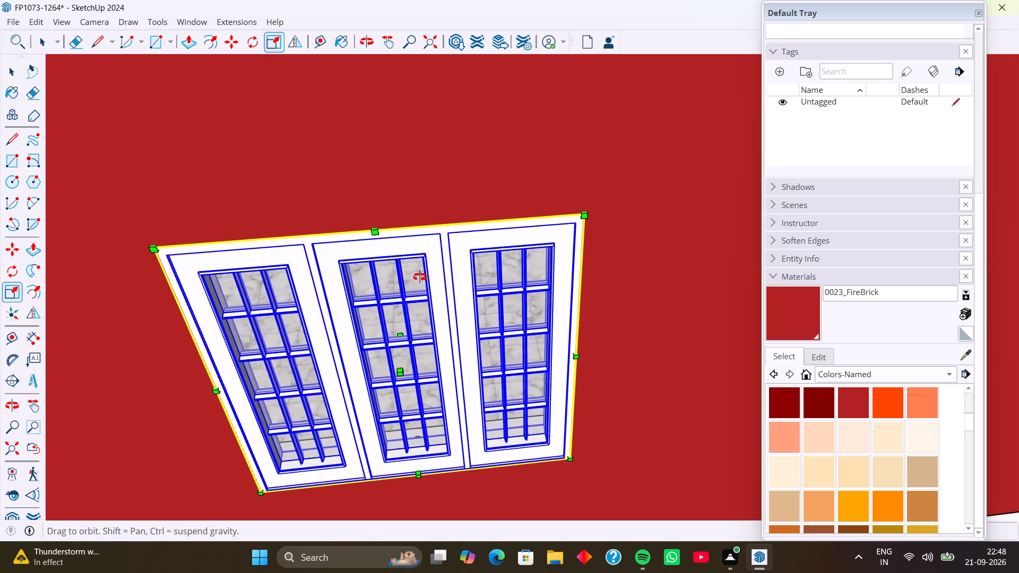
{"action": "middle_click_drag", "start_coordinate": [420, 277], "coordinate": [357, 253]}
{"action": "middle_click_drag", "start_coordinate": [421, 300], "coordinate": [298, 314]}
{"action": "middle_click_drag", "start_coordinate": [521, 322], "coordinate": [321, 389]}
{"action": "middle_click_drag", "start_coordinate": [490, 291], "coordinate": [293, 305]}
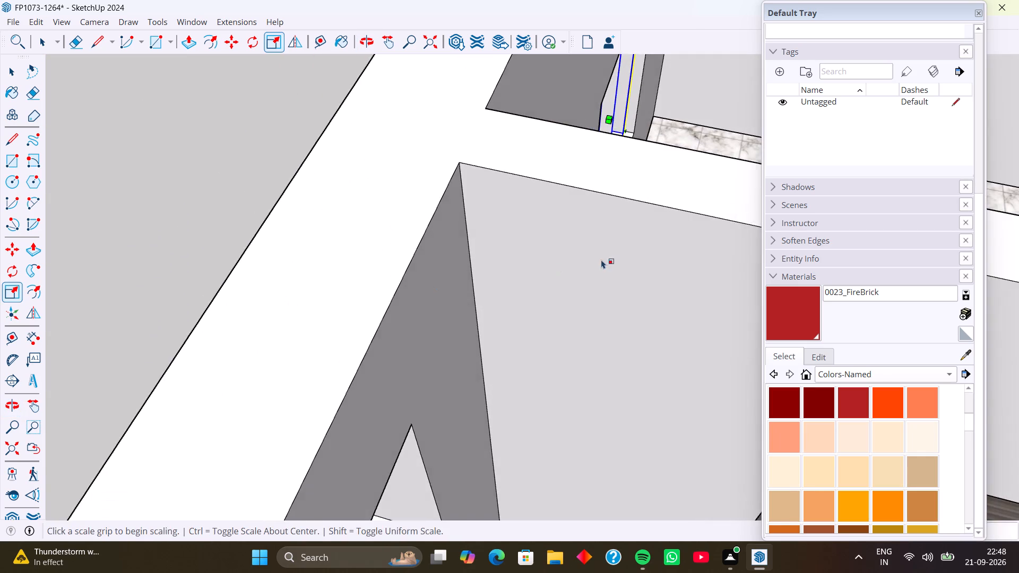
{"action": "scroll", "coordinate": [599, 264], "scroll_direction": "down", "scroll_amount": 4}
{"action": "middle_click_drag", "start_coordinate": [615, 319], "coordinate": [394, 369]}
{"action": "scroll", "coordinate": [569, 295], "scroll_direction": "down", "scroll_amount": 3}
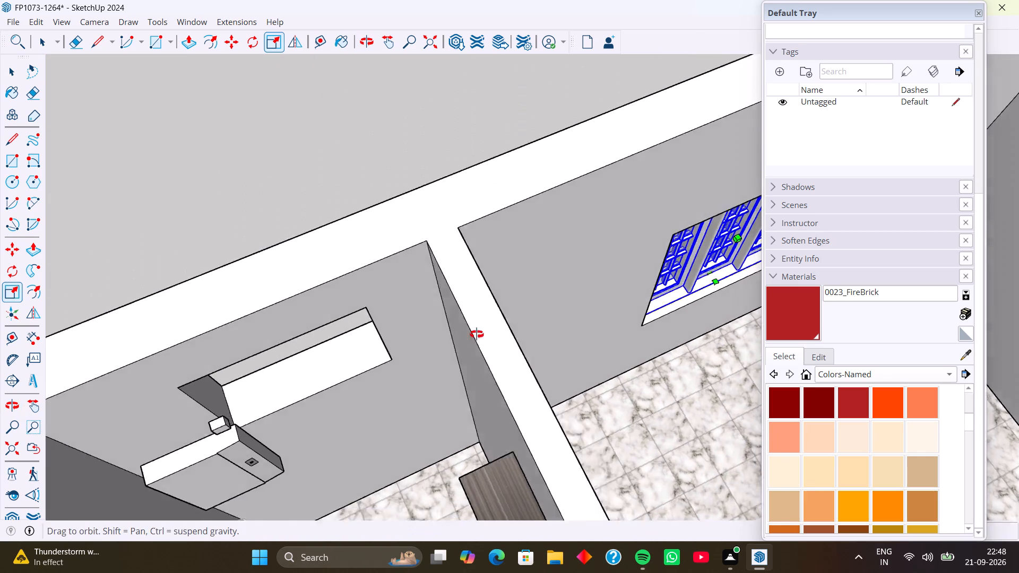
{"action": "middle_click_drag", "start_coordinate": [625, 366], "coordinate": [616, 361]}
{"action": "middle_click_drag", "start_coordinate": [621, 359], "coordinate": [483, 282], "text": "shift"}
{"action": "scroll", "coordinate": [644, 301], "scroll_direction": "up", "scroll_amount": 3}
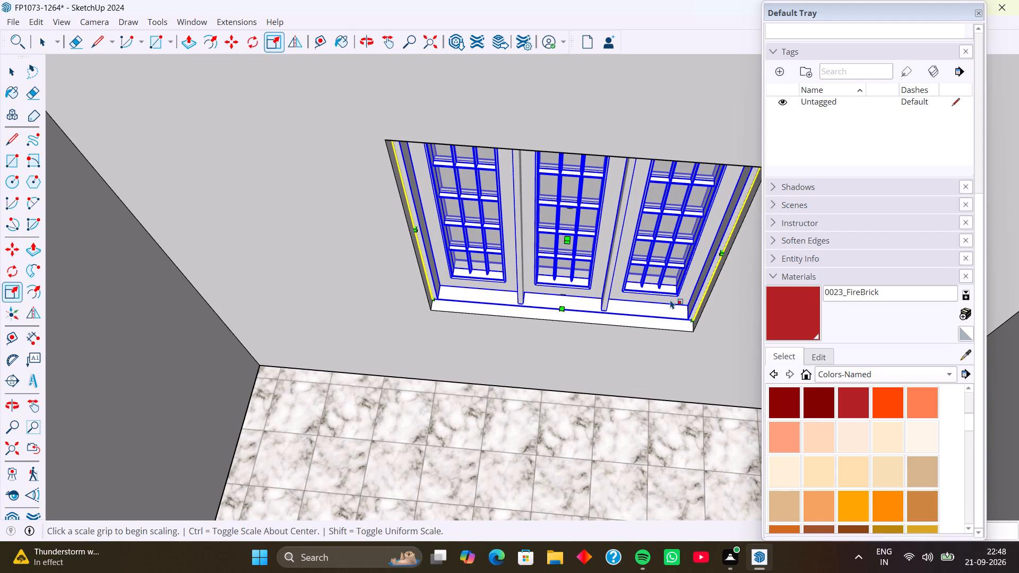
{"action": "key", "text": "m"}
{"action": "scroll", "coordinate": [681, 314], "scroll_direction": "up", "scroll_amount": 7}
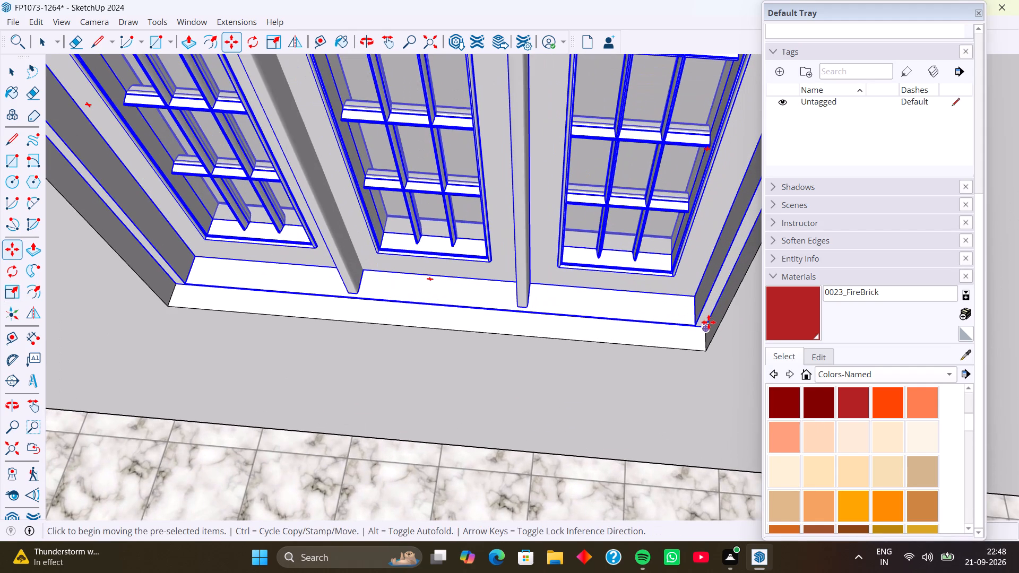
{"action": "middle_click_drag", "start_coordinate": [709, 322], "coordinate": [593, 219], "text": "shift"}
{"action": "scroll", "coordinate": [593, 218], "scroll_direction": "up", "scroll_amount": 3}
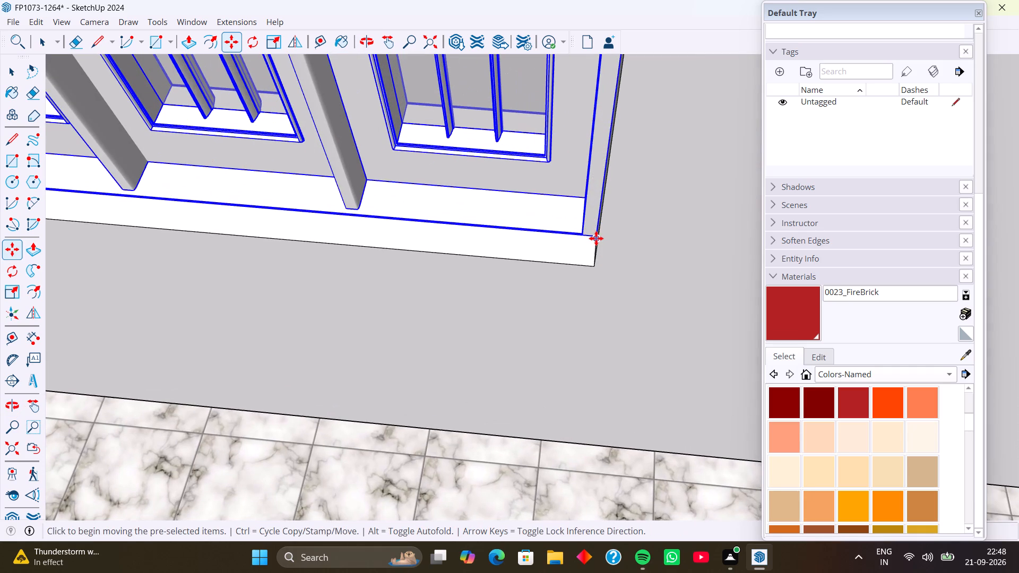
{"action": "left_click", "coordinate": [596, 238]}
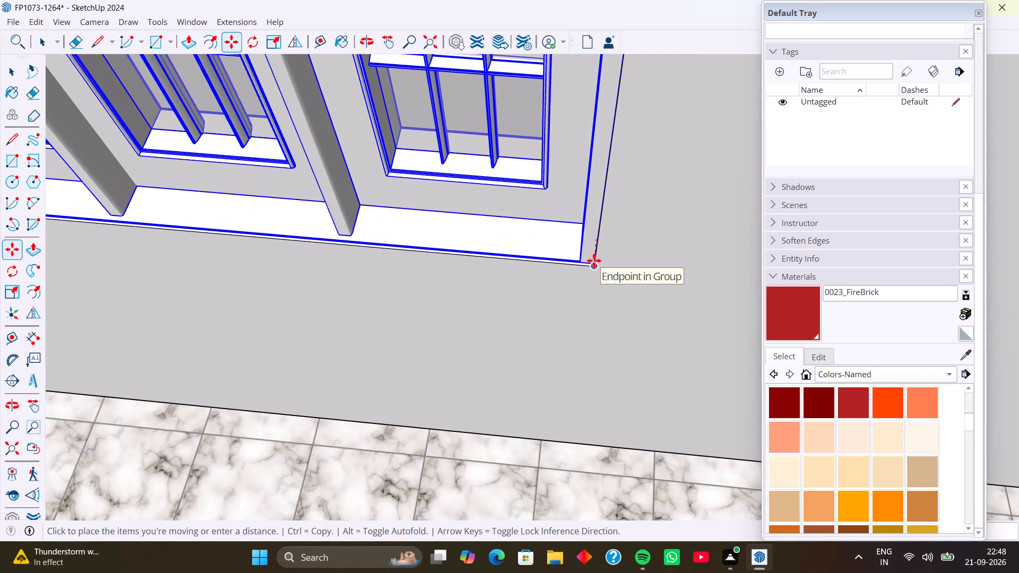
{"action": "left_click", "coordinate": [594, 261]}
Scale the three-panel window near the far end of the red exterior wall wider until it reaches its opening's edge.
{"action": "scroll", "coordinate": [556, 202], "scroll_direction": "down", "scroll_amount": 3}
{"action": "middle_click_drag", "start_coordinate": [543, 243], "coordinate": [591, 145]}
{"action": "scroll", "coordinate": [528, 190], "scroll_direction": "down", "scroll_amount": 3}
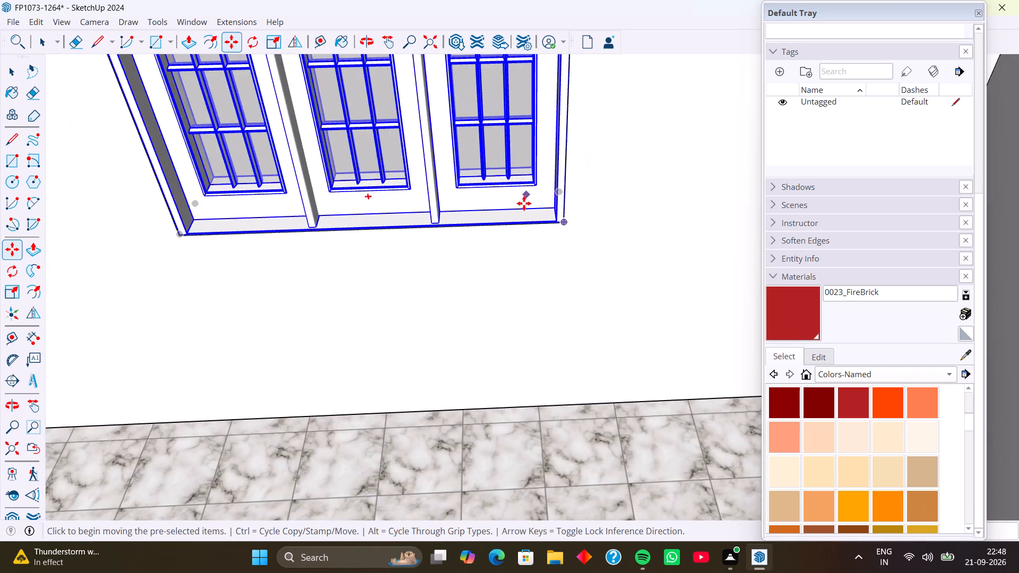
{"action": "scroll", "coordinate": [524, 203], "scroll_direction": "down", "scroll_amount": 10}
{"action": "middle_click_drag", "start_coordinate": [482, 150], "coordinate": [483, 240]}
{"action": "scroll", "coordinate": [465, 192], "scroll_direction": "up", "scroll_amount": 3}
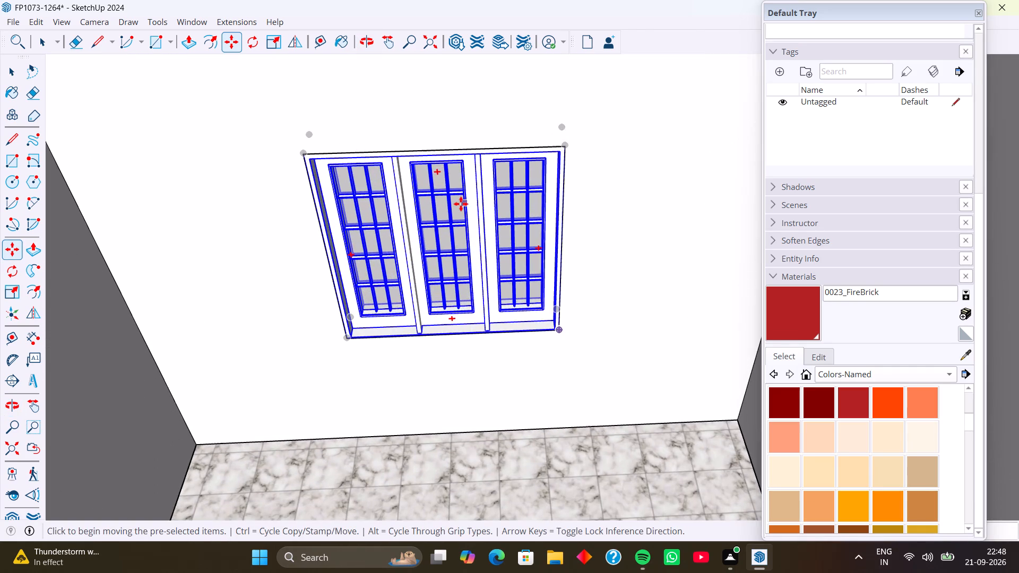
{"action": "middle_click_drag", "start_coordinate": [461, 205], "coordinate": [474, 368]}
{"action": "scroll", "coordinate": [474, 368], "scroll_direction": "down", "scroll_amount": 1}
{"action": "middle_click_drag", "start_coordinate": [439, 195], "coordinate": [650, 198]}
{"action": "scroll", "coordinate": [354, 289], "scroll_direction": "up", "scroll_amount": 1}
{"action": "middle_click_drag", "start_coordinate": [341, 289], "coordinate": [740, 172]}
{"action": "middle_click_drag", "start_coordinate": [558, 314], "coordinate": [684, 284]}
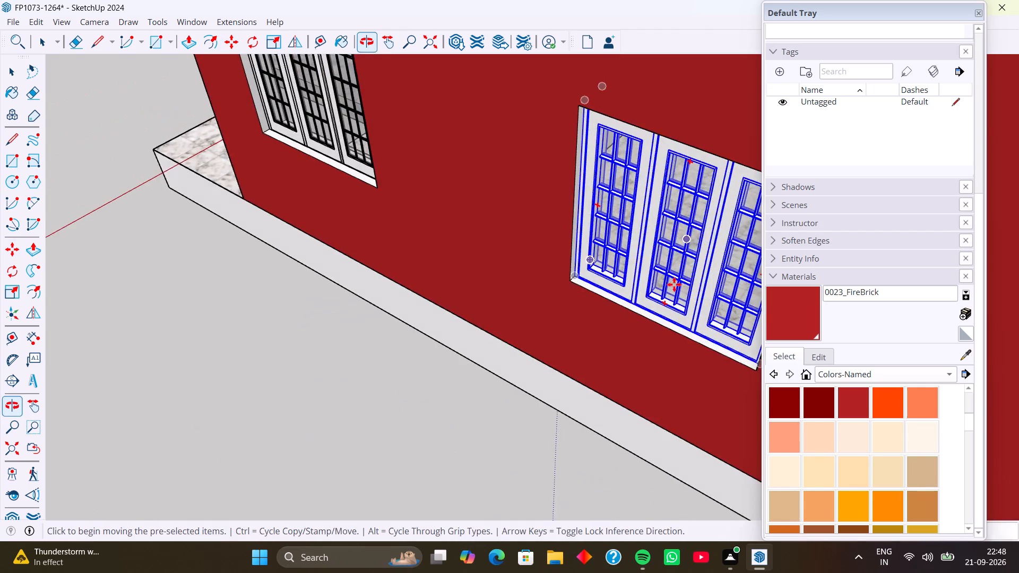
{"action": "scroll", "coordinate": [609, 287], "scroll_direction": "up", "scroll_amount": 3}
{"action": "middle_click_drag", "start_coordinate": [617, 241], "coordinate": [515, 170]}
{"action": "middle_click_drag", "start_coordinate": [554, 278], "coordinate": [658, 267]}
{"action": "scroll", "coordinate": [577, 239], "scroll_direction": "down", "scroll_amount": 2}
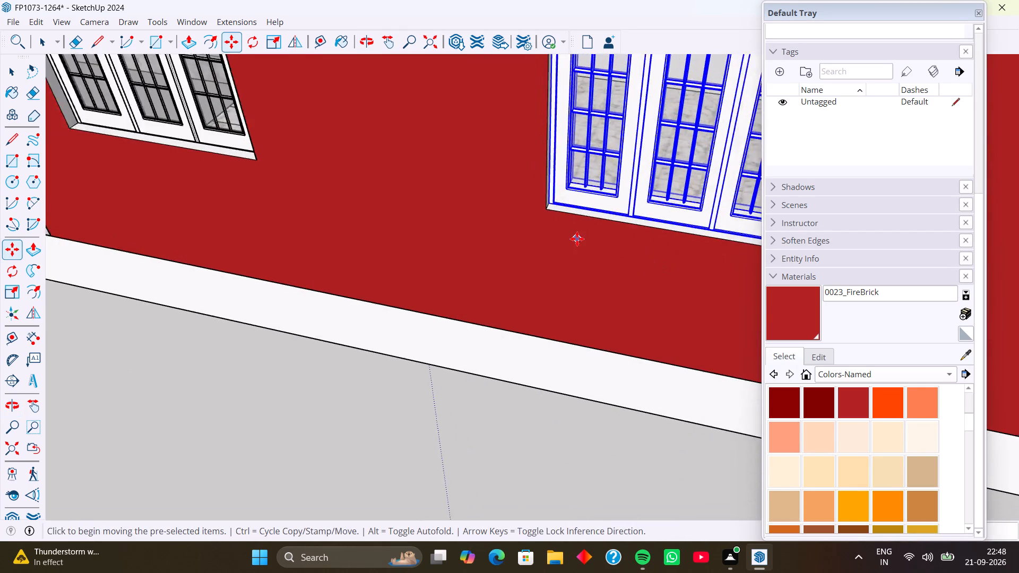
{"action": "scroll", "coordinate": [577, 239], "scroll_direction": "down", "scroll_amount": 1}
{"action": "middle_click_drag", "start_coordinate": [559, 200], "coordinate": [438, 146], "text": "shift"}
{"action": "scroll", "coordinate": [534, 164], "scroll_direction": "up", "scroll_amount": 2}
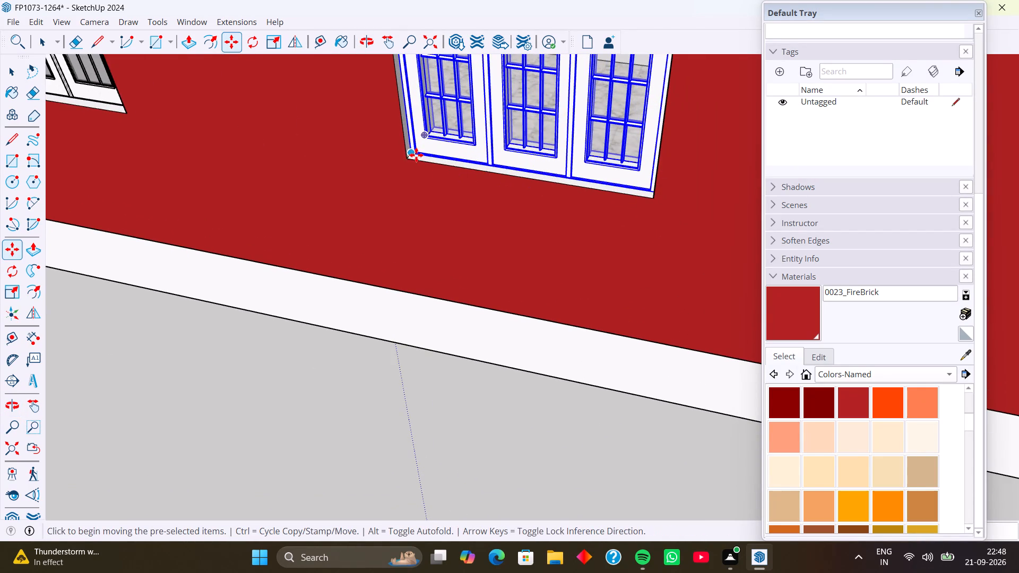
{"action": "scroll", "coordinate": [491, 209], "scroll_direction": "down", "scroll_amount": 8}
{"action": "middle_click_drag", "start_coordinate": [531, 206], "coordinate": [252, 140], "text": "shift"}
{"action": "middle_click_drag", "start_coordinate": [471, 206], "coordinate": [170, 140]}
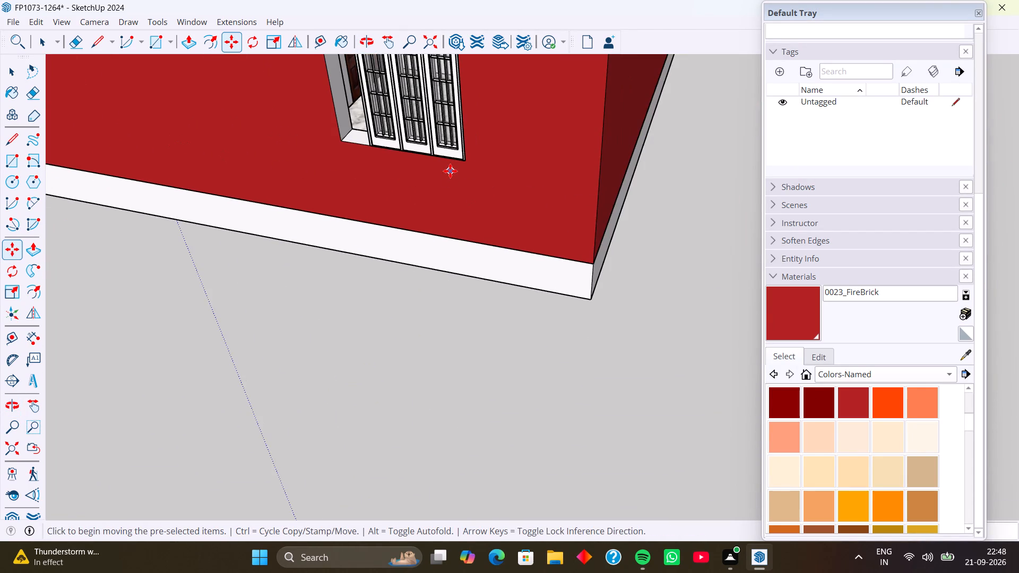
{"action": "key", "text": "space"}
{"action": "left_click", "coordinate": [434, 142]}
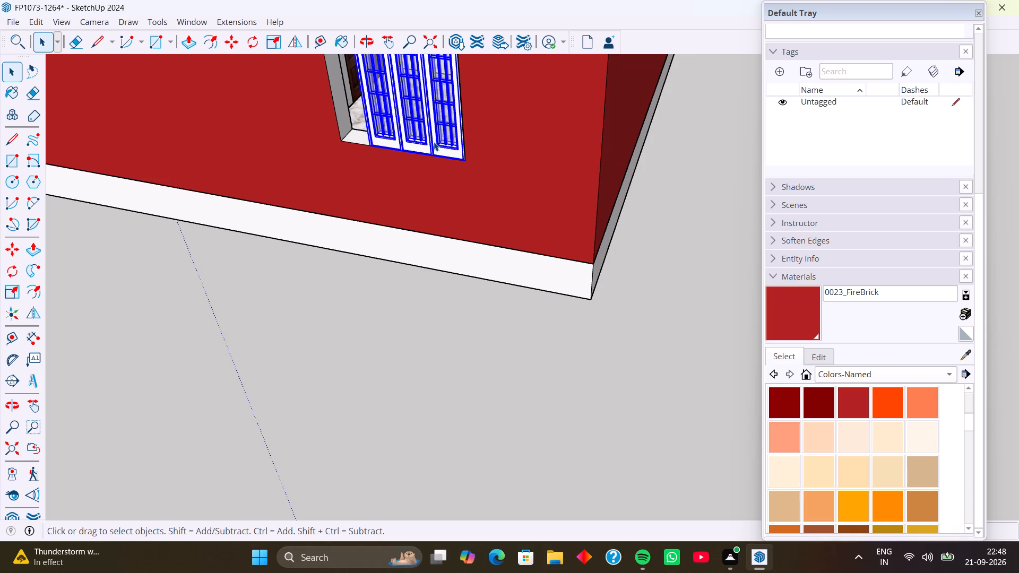
{"action": "key", "text": "s"}
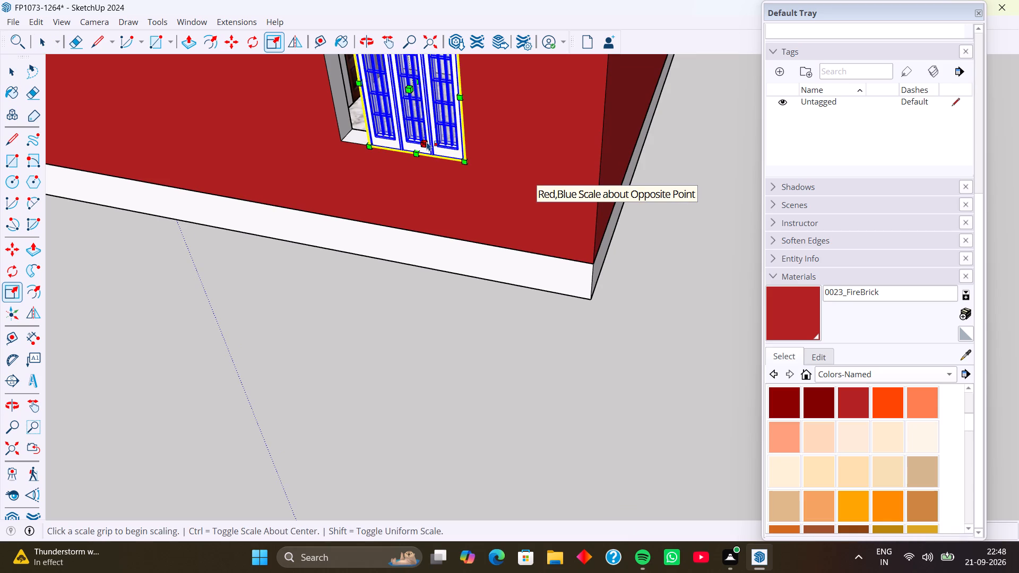
{"action": "middle_click_drag", "start_coordinate": [353, 150], "coordinate": [532, 153]}
{"action": "middle_click_drag", "start_coordinate": [395, 131], "coordinate": [506, 132]}
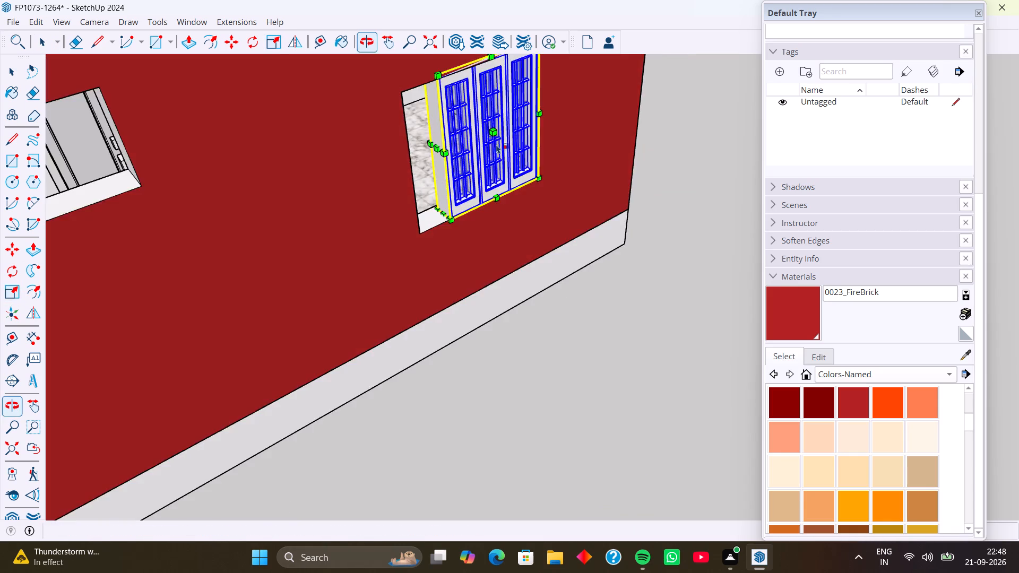
{"action": "scroll", "coordinate": [490, 149], "scroll_direction": "up", "scroll_amount": 3}
{"action": "left_click", "coordinate": [417, 150]}
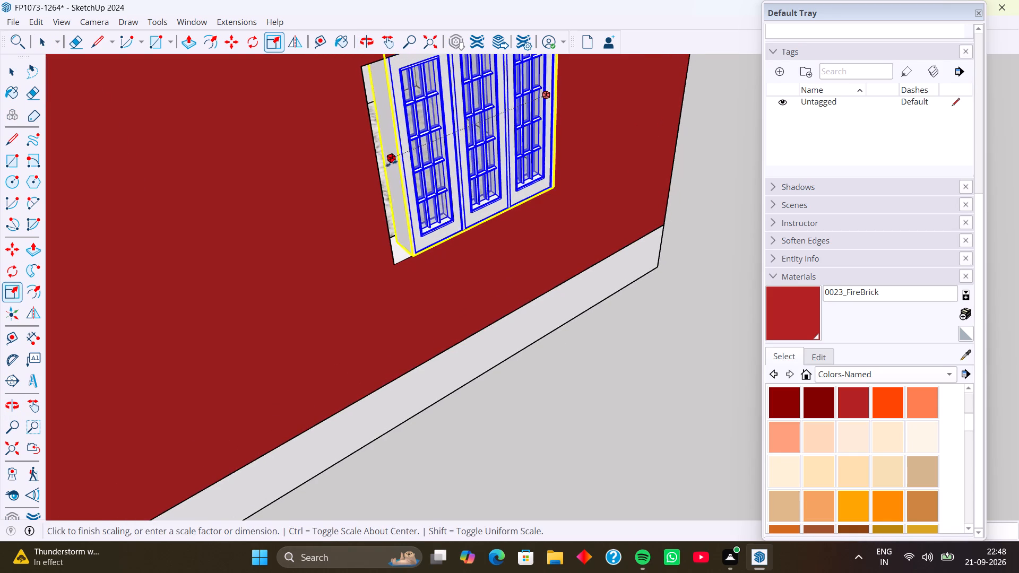
{"action": "left_click", "coordinate": [378, 169]}
Scale the same window down from its top outer edge to fit the opening's height.
{"action": "scroll", "coordinate": [447, 146], "scroll_direction": "down", "scroll_amount": 3}
{"action": "middle_click_drag", "start_coordinate": [471, 170], "coordinate": [341, 166]}
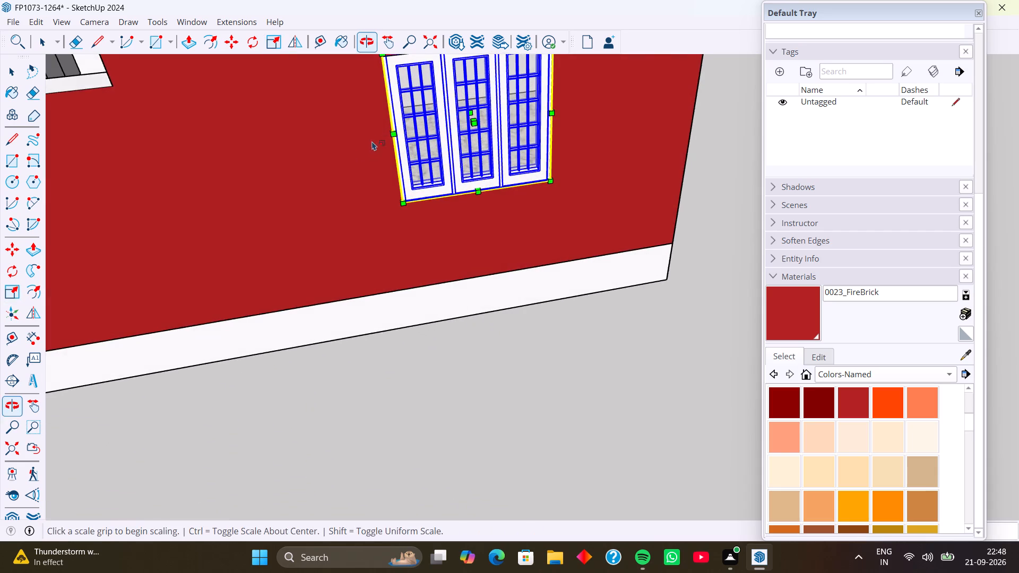
{"action": "middle_click_drag", "start_coordinate": [442, 181], "coordinate": [312, 195]}
{"action": "scroll", "coordinate": [386, 155], "scroll_direction": "down", "scroll_amount": 4}
{"action": "middle_click_drag", "start_coordinate": [425, 125], "coordinate": [427, 238], "text": "shift"}
{"action": "scroll", "coordinate": [410, 210], "scroll_direction": "up", "scroll_amount": 4}
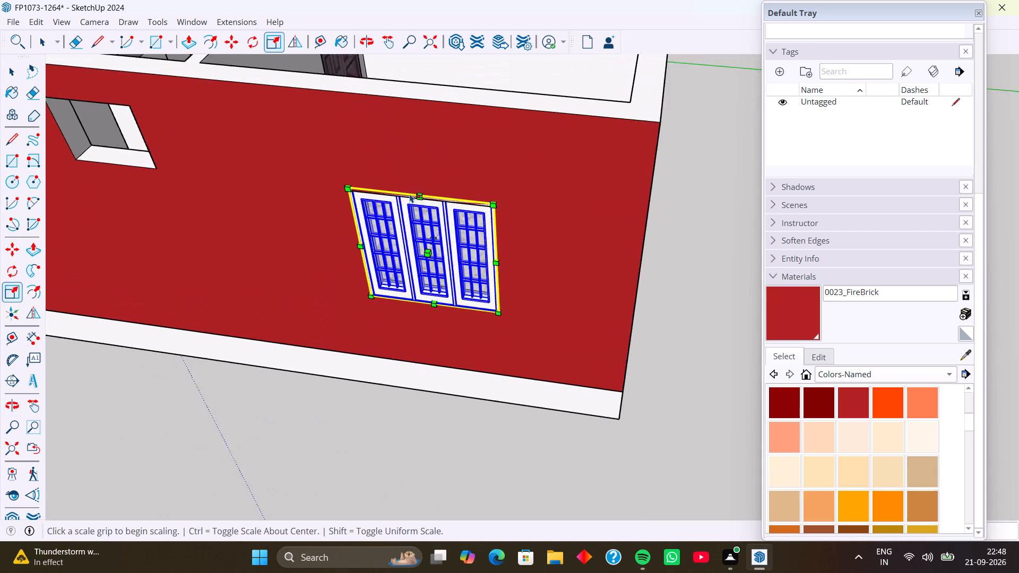
{"action": "scroll", "coordinate": [410, 194], "scroll_direction": "up", "scroll_amount": 3}
{"action": "middle_click_drag", "start_coordinate": [439, 210], "coordinate": [483, 141]}
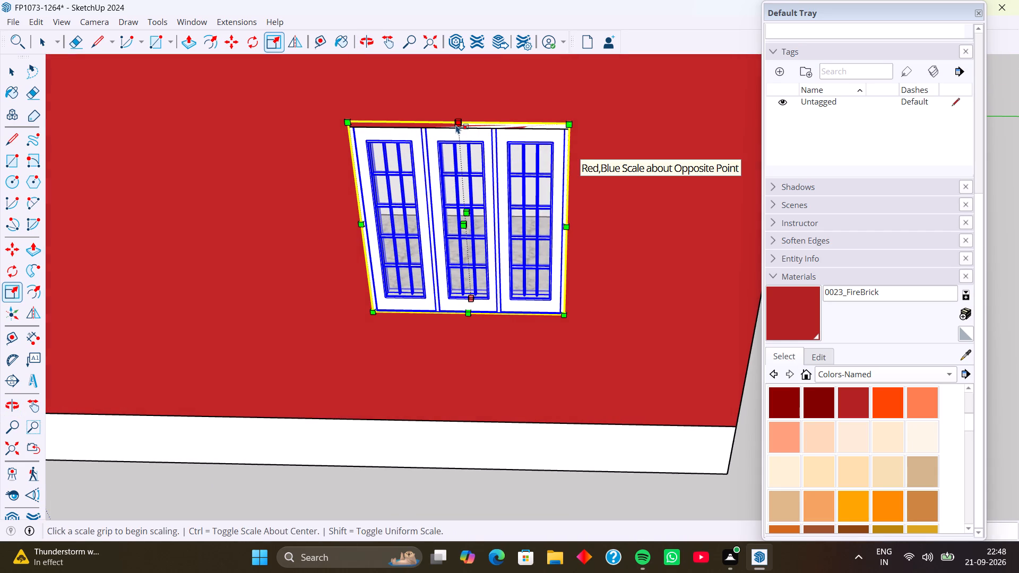
{"action": "left_click", "coordinate": [457, 125]}
{"action": "left_click", "coordinate": [458, 132]}
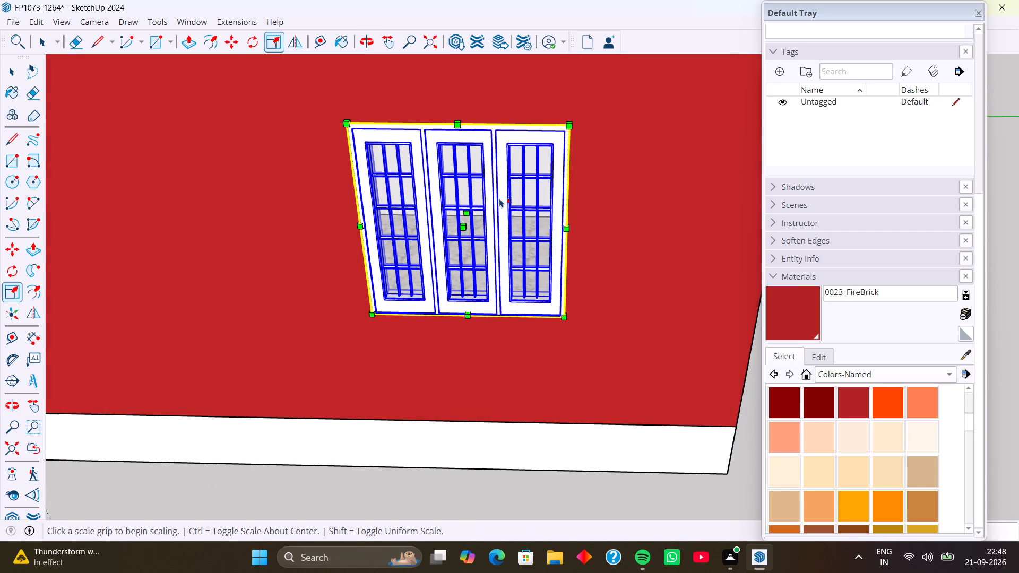
Move this window by its bottom inner corner to the sill's corner, flush with the room-side wall face.
{"action": "key", "text": "m"}
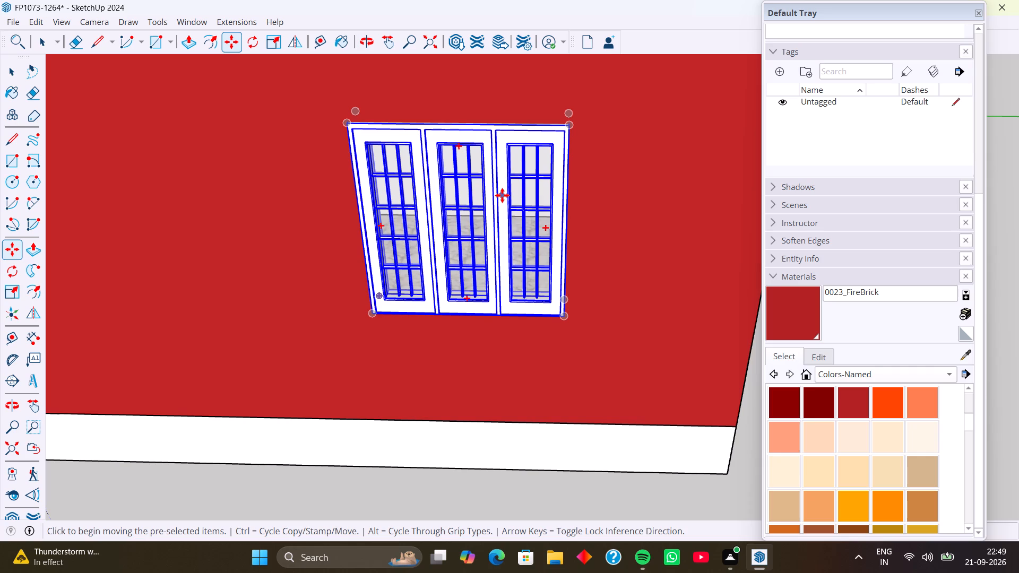
{"action": "middle_click_drag", "start_coordinate": [549, 251], "coordinate": [187, 354]}
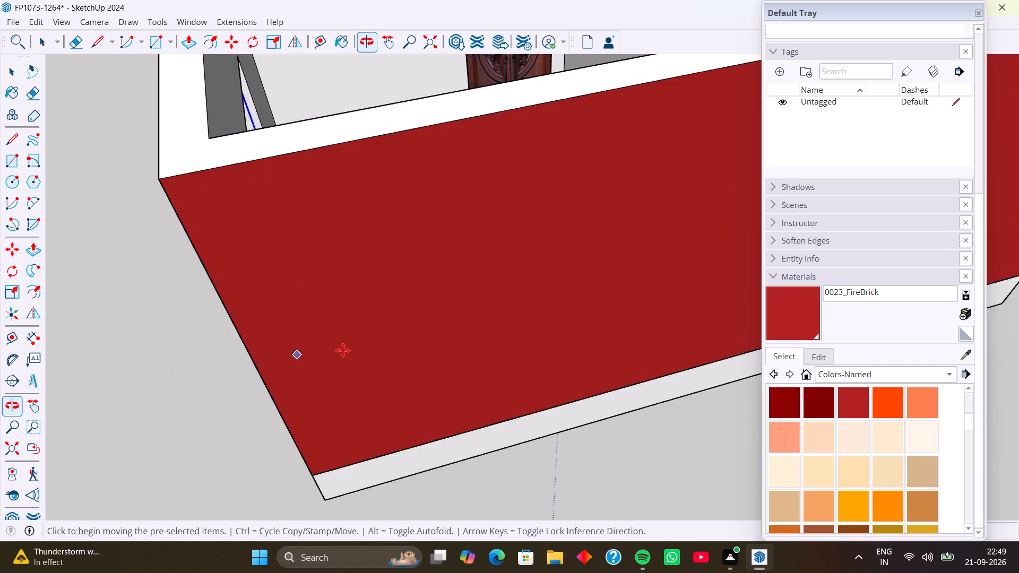
{"action": "middle_click_drag", "start_coordinate": [344, 350], "coordinate": [28, 457]}
{"action": "scroll", "coordinate": [352, 236], "scroll_direction": "down", "scroll_amount": 1}
{"action": "middle_click_drag", "start_coordinate": [352, 236], "coordinate": [230, 259]}
{"action": "scroll", "coordinate": [230, 259], "scroll_direction": "up", "scroll_amount": 1}
{"action": "scroll", "coordinate": [475, 265], "scroll_direction": "down", "scroll_amount": 5}
{"action": "middle_click_drag", "start_coordinate": [585, 288], "coordinate": [392, 341]}
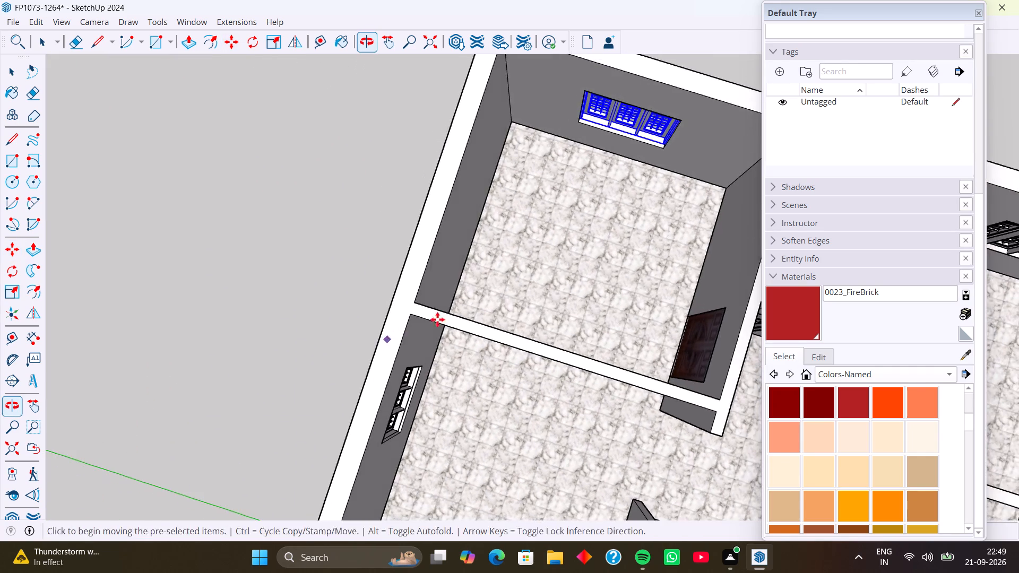
{"action": "middle_click_drag", "start_coordinate": [555, 220], "coordinate": [454, 384], "text": "shift"}
{"action": "middle_click_drag", "start_coordinate": [517, 304], "coordinate": [567, 141]}
{"action": "scroll", "coordinate": [407, 398], "scroll_direction": "up", "scroll_amount": 8}
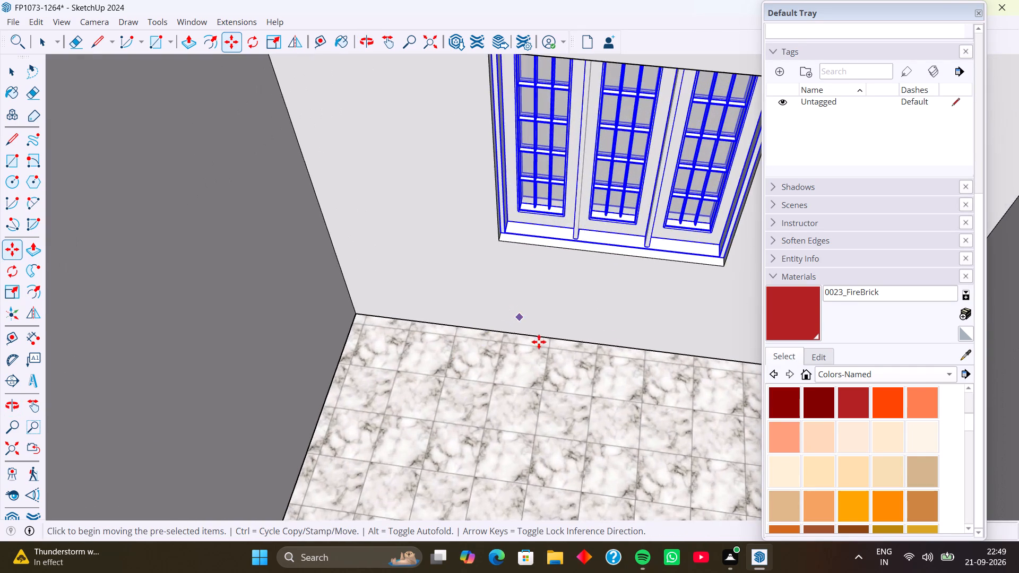
{"action": "middle_click_drag", "start_coordinate": [542, 357], "coordinate": [473, 416], "text": "shift"}
{"action": "scroll", "coordinate": [468, 371], "scroll_direction": "up", "scroll_amount": 7}
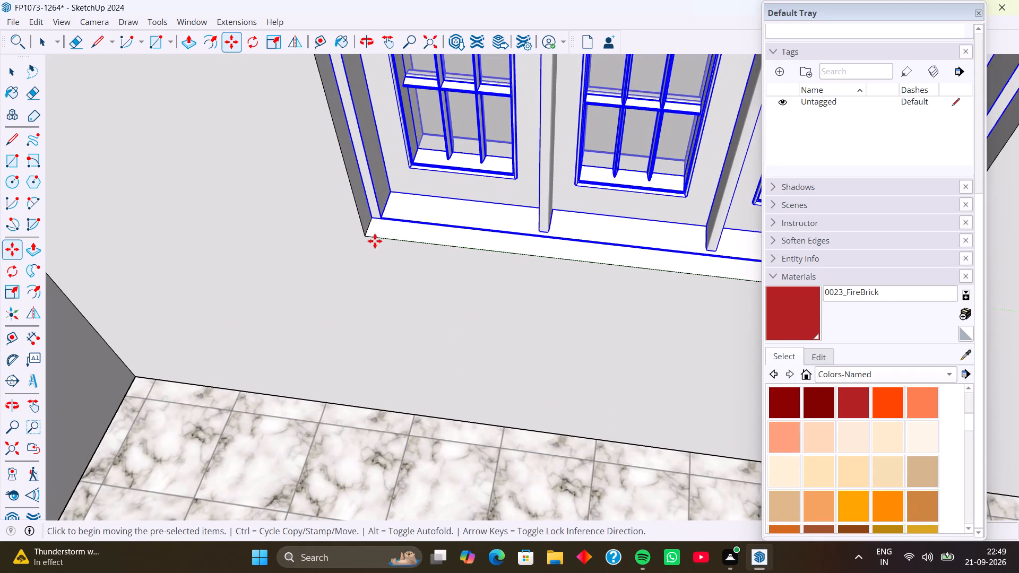
{"action": "left_click", "coordinate": [372, 220]}
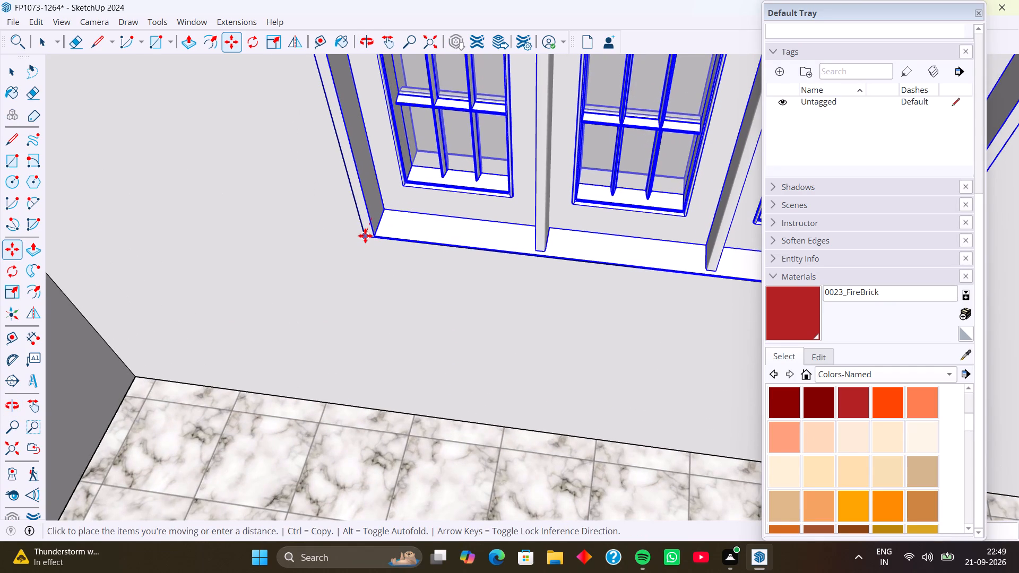
{"action": "left_click", "coordinate": [365, 236]}
Scale the three-panel window at the far end of the red wall with the small square opening wider until it reaches its opening's edge.
{"action": "scroll", "coordinate": [362, 304], "scroll_direction": "down", "scroll_amount": 16}
{"action": "middle_click_drag", "start_coordinate": [431, 453], "coordinate": [457, 325], "text": "shift"}
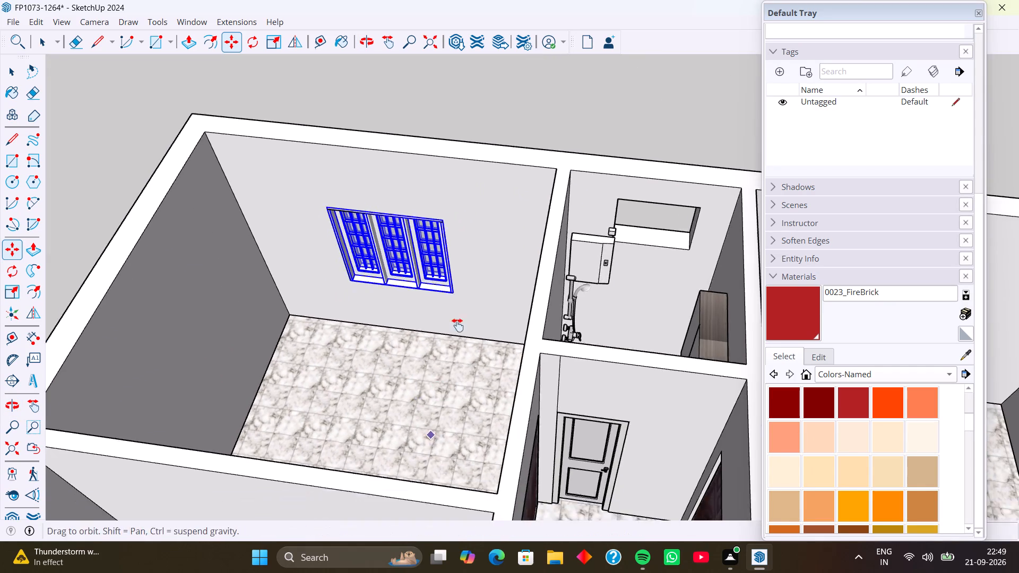
{"action": "middle_click_drag", "start_coordinate": [457, 325], "coordinate": [547, 57], "text": "shift"}
{"action": "middle_click_drag", "start_coordinate": [362, 288], "coordinate": [759, 190]}
{"action": "middle_click_drag", "start_coordinate": [424, 371], "coordinate": [609, 307]}
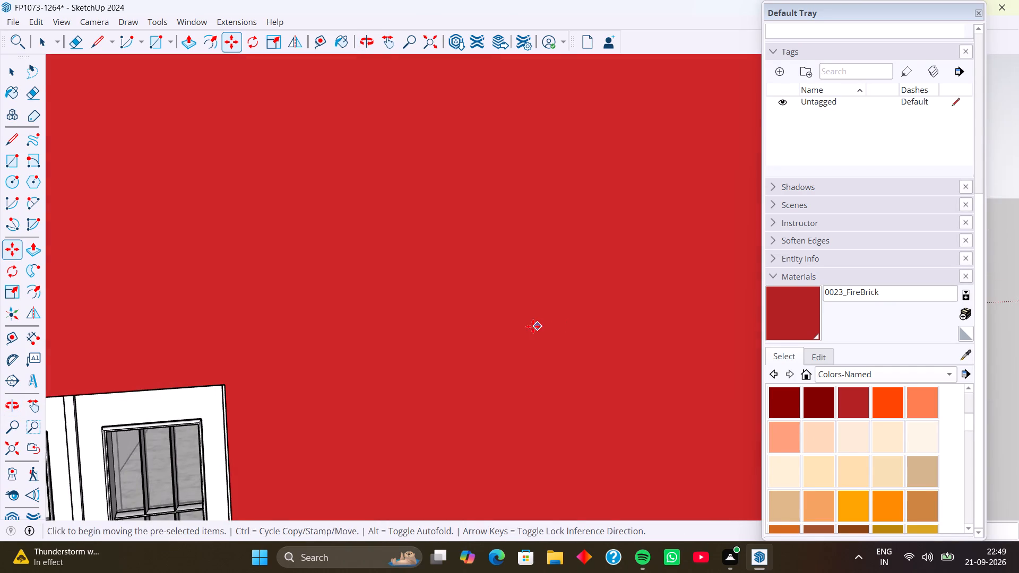
{"action": "scroll", "coordinate": [533, 326], "scroll_direction": "down", "scroll_amount": 5}
{"action": "middle_click_drag", "start_coordinate": [525, 364], "coordinate": [447, 180]}
{"action": "middle_click_drag", "start_coordinate": [480, 372], "coordinate": [426, 392]}
{"action": "middle_click_drag", "start_coordinate": [347, 381], "coordinate": [673, 243]}
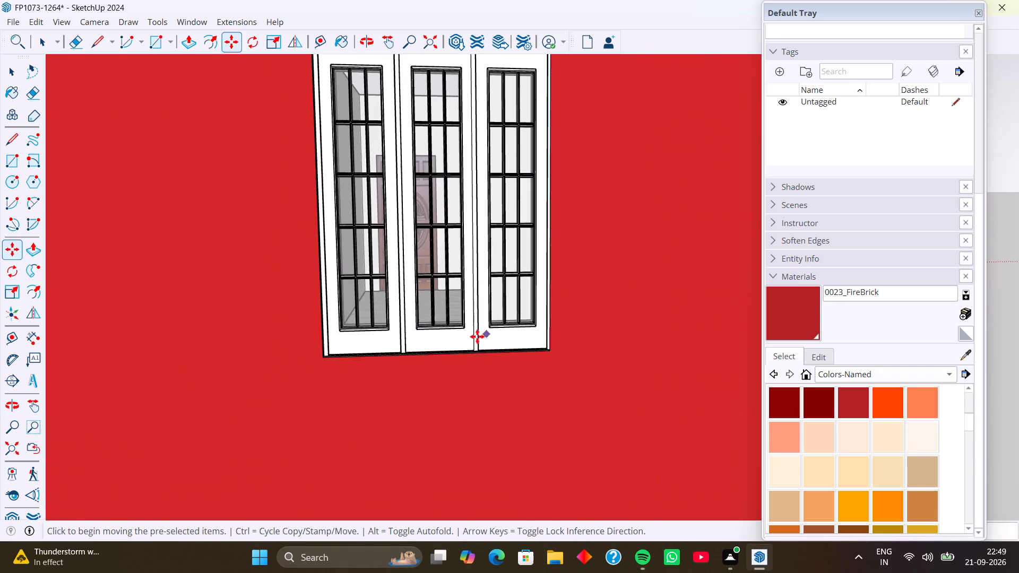
{"action": "middle_click_drag", "start_coordinate": [481, 338], "coordinate": [487, 429]}
{"action": "middle_click_drag", "start_coordinate": [372, 310], "coordinate": [480, 291]}
{"action": "scroll", "coordinate": [430, 403], "scroll_direction": "up", "scroll_amount": 1}
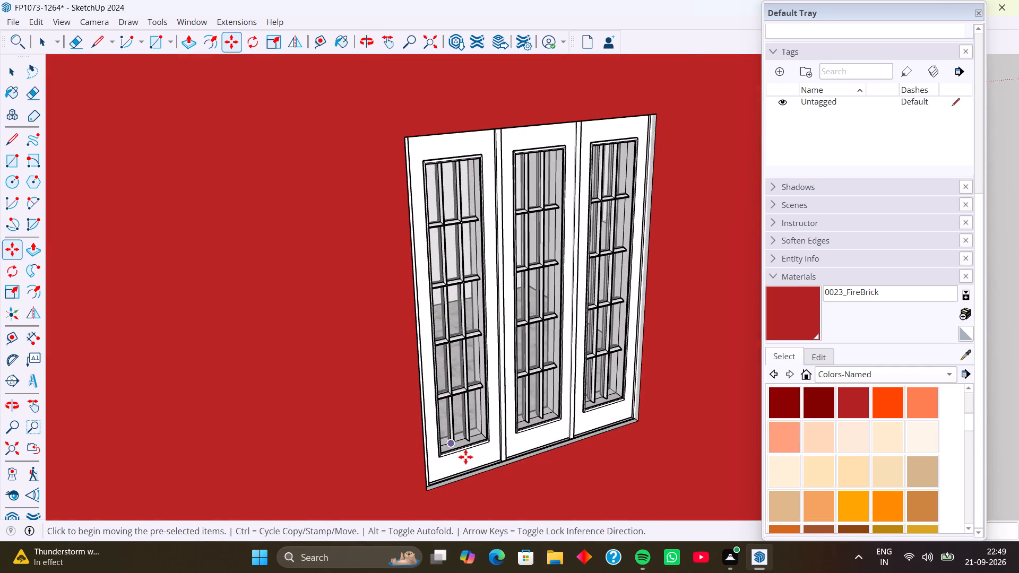
{"action": "scroll", "coordinate": [466, 459], "scroll_direction": "up", "scroll_amount": 2}
{"action": "scroll", "coordinate": [439, 406], "scroll_direction": "down", "scroll_amount": 4}
{"action": "middle_click_drag", "start_coordinate": [471, 383], "coordinate": [459, 518]}
{"action": "middle_click_drag", "start_coordinate": [457, 443], "coordinate": [520, 514]}
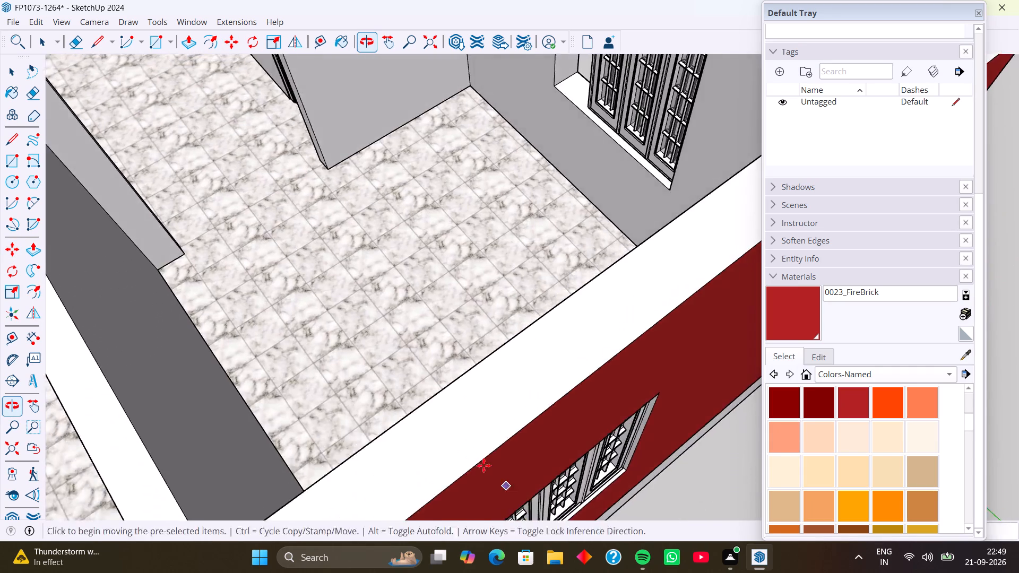
{"action": "middle_click_drag", "start_coordinate": [465, 452], "coordinate": [796, 415]}
{"action": "middle_click_drag", "start_coordinate": [746, 400], "coordinate": [587, 425]}
{"action": "middle_click_drag", "start_coordinate": [675, 438], "coordinate": [374, 403]}
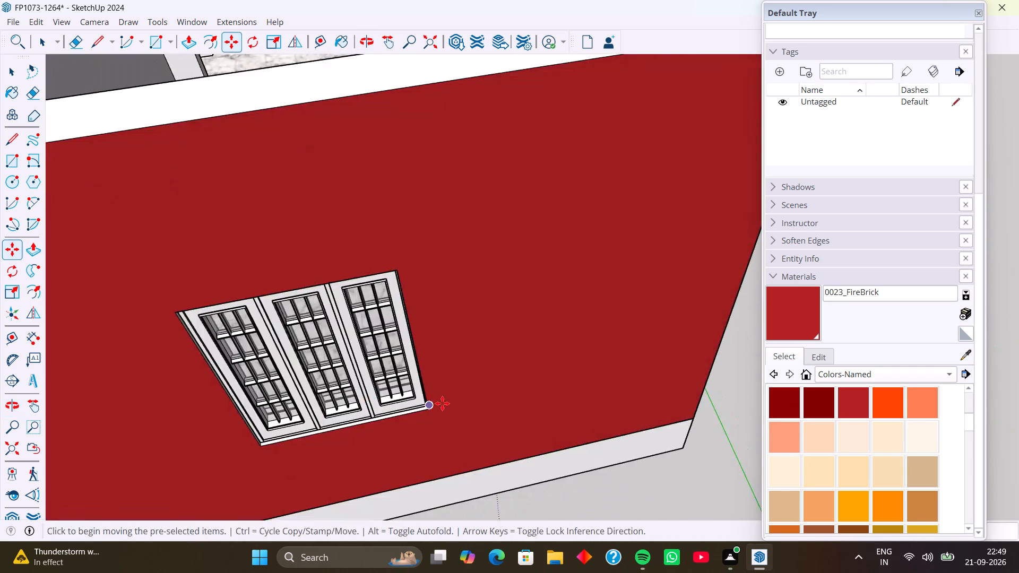
{"action": "middle_click_drag", "start_coordinate": [442, 403], "coordinate": [229, 392]}
{"action": "scroll", "coordinate": [355, 414], "scroll_direction": "down", "scroll_amount": 4}
{"action": "middle_click_drag", "start_coordinate": [437, 439], "coordinate": [209, 426]}
{"action": "middle_click_drag", "start_coordinate": [481, 422], "coordinate": [273, 420], "text": "shift"}
{"action": "middle_click_drag", "start_coordinate": [375, 428], "coordinate": [296, 428]}
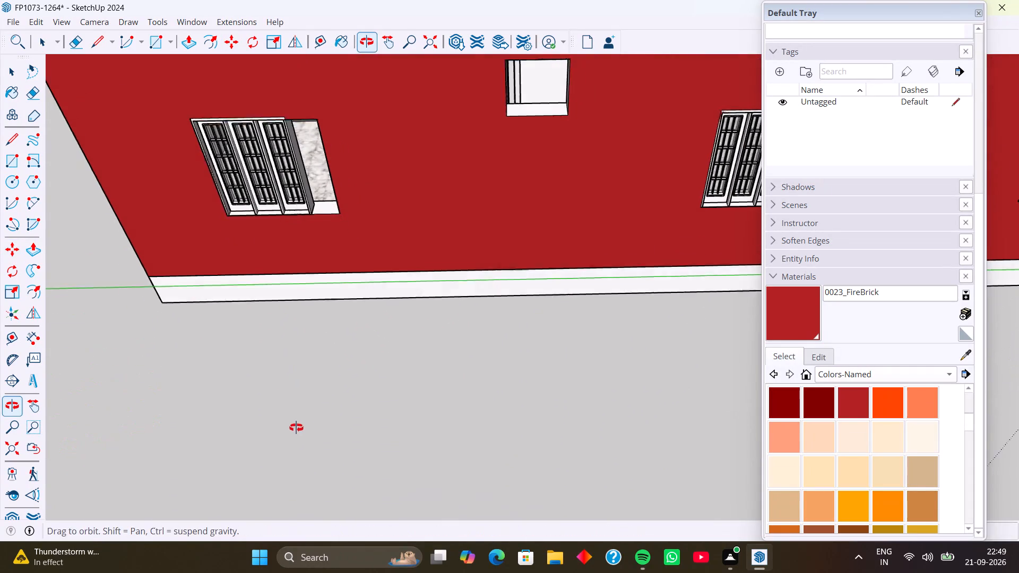
{"action": "middle_click_drag", "start_coordinate": [296, 428], "coordinate": [294, 426]}
{"action": "key", "text": "space"}
{"action": "left_click", "coordinate": [264, 146]}
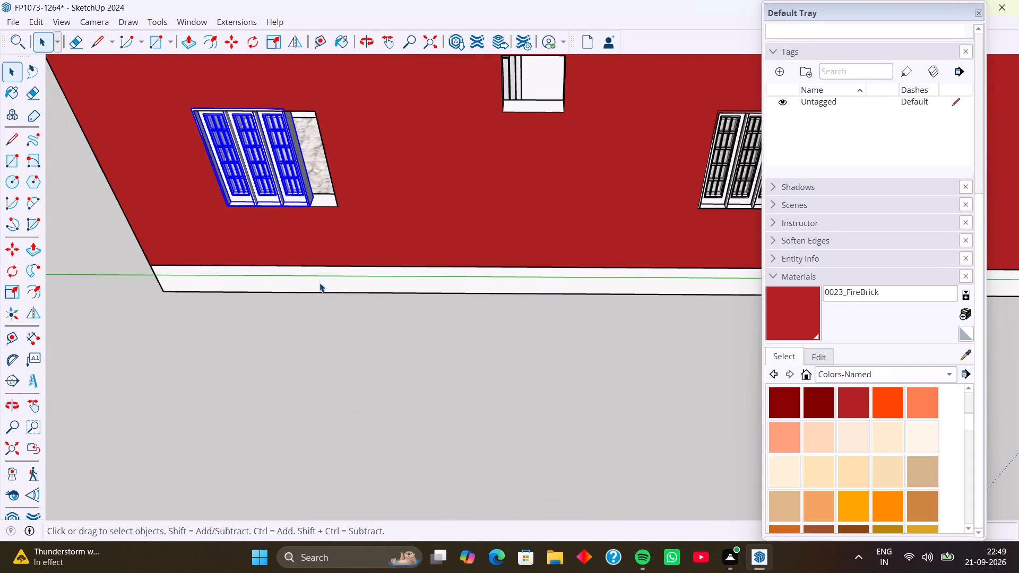
{"action": "key", "text": "s"}
{"action": "scroll", "coordinate": [256, 170], "scroll_direction": "up", "scroll_amount": 9}
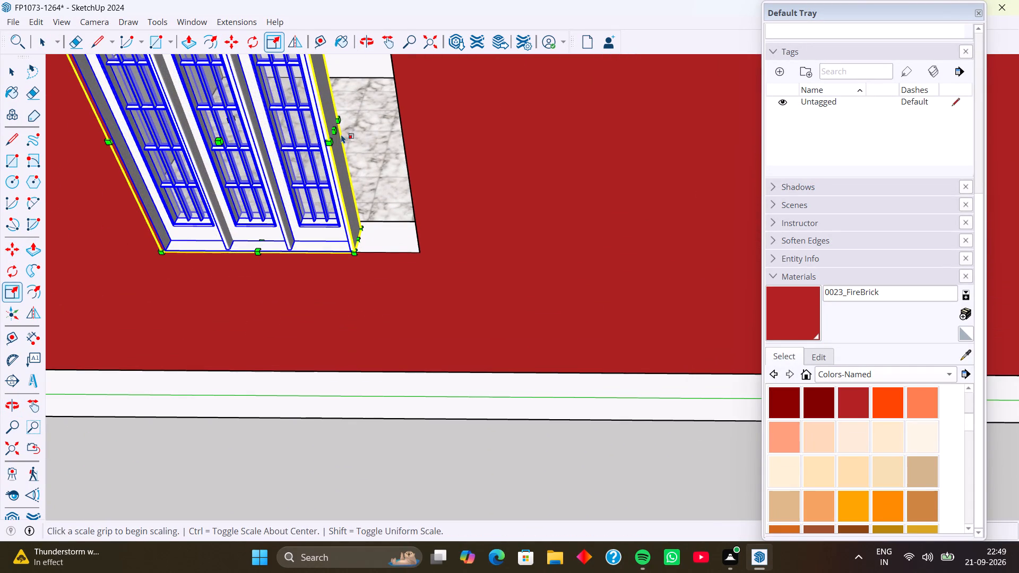
{"action": "left_click", "coordinate": [338, 133]}
{"action": "left_click", "coordinate": [407, 127]}
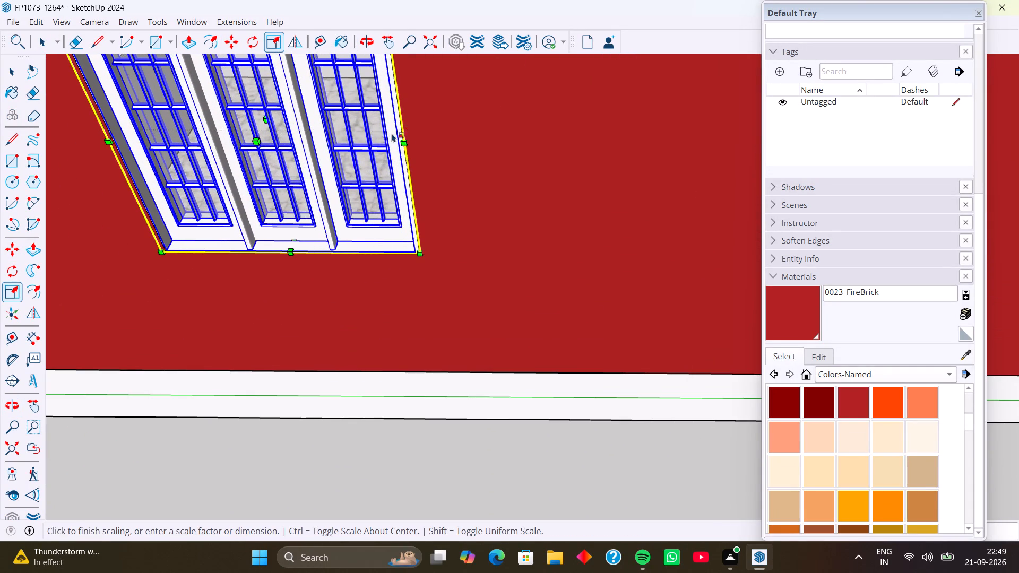
Scale the same window down from its top outer edge to fit the opening's height.
{"action": "scroll", "coordinate": [312, 144], "scroll_direction": "down", "scroll_amount": 4}
{"action": "middle_click_drag", "start_coordinate": [322, 148], "coordinate": [388, 252], "text": "shift"}
{"action": "middle_click_drag", "start_coordinate": [350, 182], "coordinate": [395, 119]}
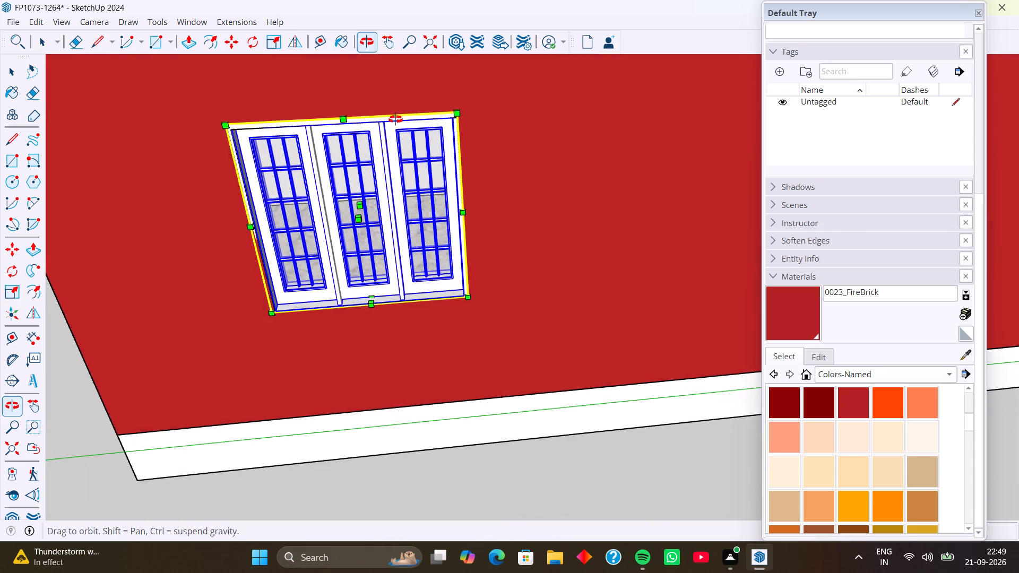
{"action": "middle_click_drag", "start_coordinate": [395, 119], "coordinate": [400, 116]}
{"action": "left_click", "coordinate": [348, 114]}
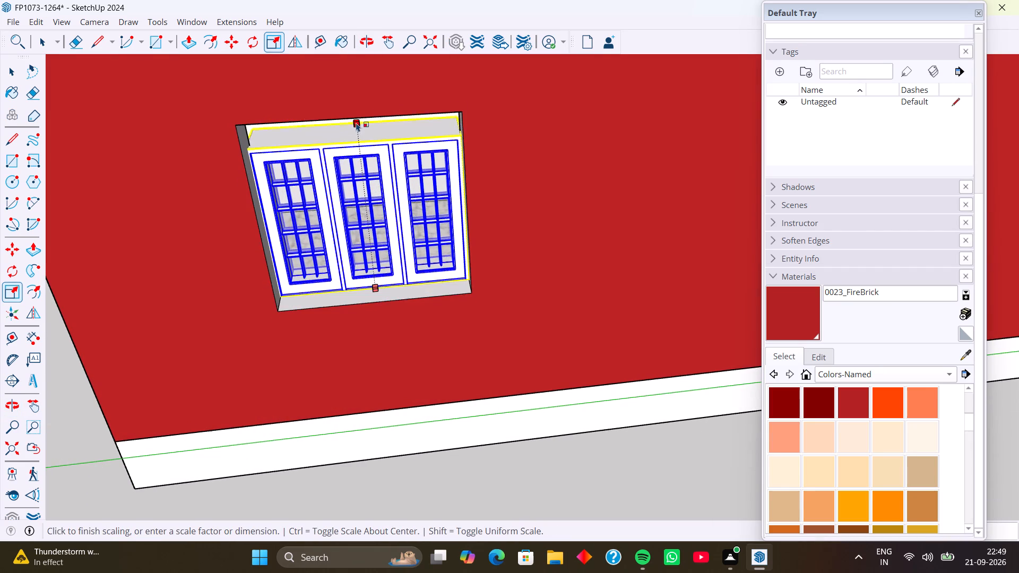
{"action": "left_click", "coordinate": [356, 122]}
Move this window by its bottom inner corner toward the room side, onto the opening's edge.
{"action": "middle_click_drag", "start_coordinate": [405, 160], "coordinate": [411, 120]}
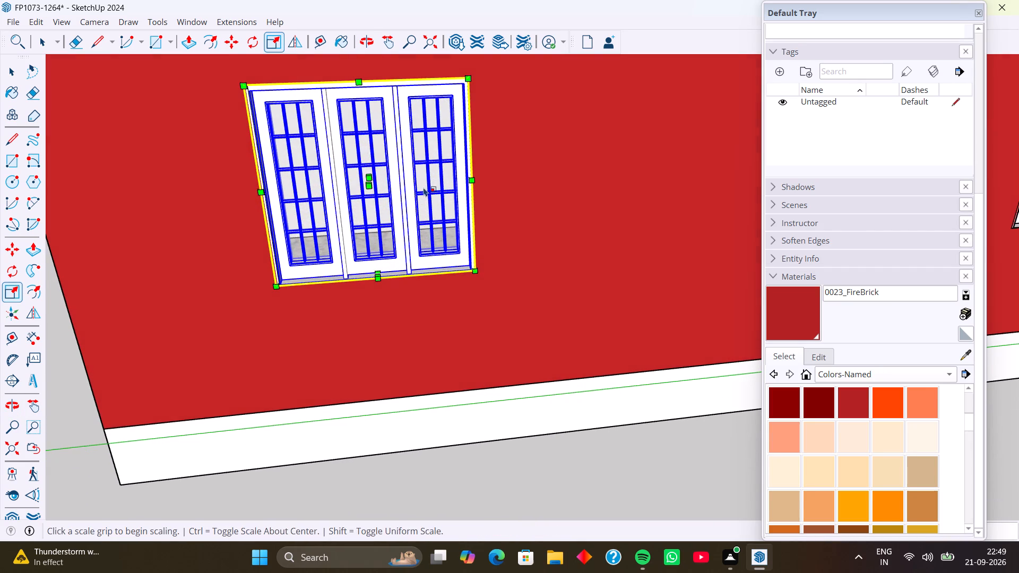
{"action": "key", "text": "m"}
{"action": "middle_click_drag", "start_coordinate": [424, 204], "coordinate": [259, 273]}
{"action": "middle_click_drag", "start_coordinate": [565, 216], "coordinate": [165, 297]}
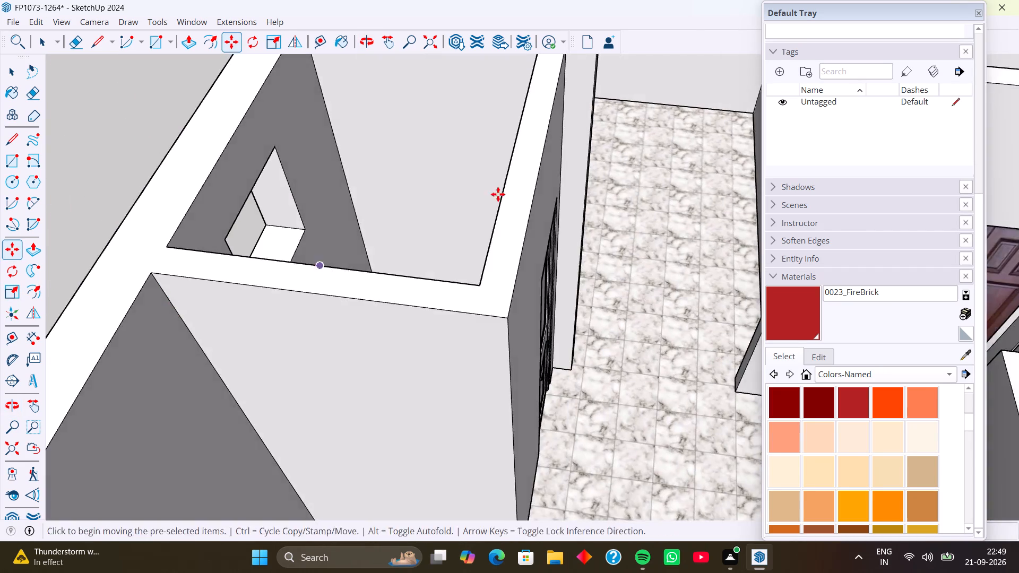
{"action": "middle_click_drag", "start_coordinate": [489, 199], "coordinate": [301, 254]}
{"action": "middle_click_drag", "start_coordinate": [603, 172], "coordinate": [569, 168]}
{"action": "scroll", "coordinate": [588, 166], "scroll_direction": "down", "scroll_amount": 3}
{"action": "middle_click_drag", "start_coordinate": [620, 179], "coordinate": [393, 203], "text": "shift"}
{"action": "scroll", "coordinate": [341, 148], "scroll_direction": "up", "scroll_amount": 2}
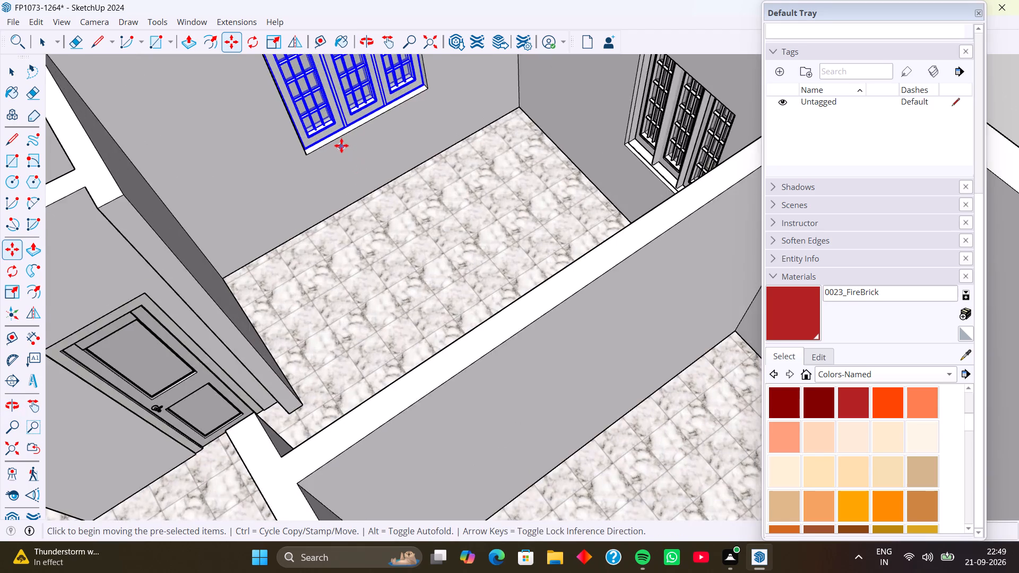
{"action": "scroll", "coordinate": [341, 145], "scroll_direction": "up", "scroll_amount": 15}
{"action": "middle_click_drag", "start_coordinate": [287, 157], "coordinate": [232, 163]}
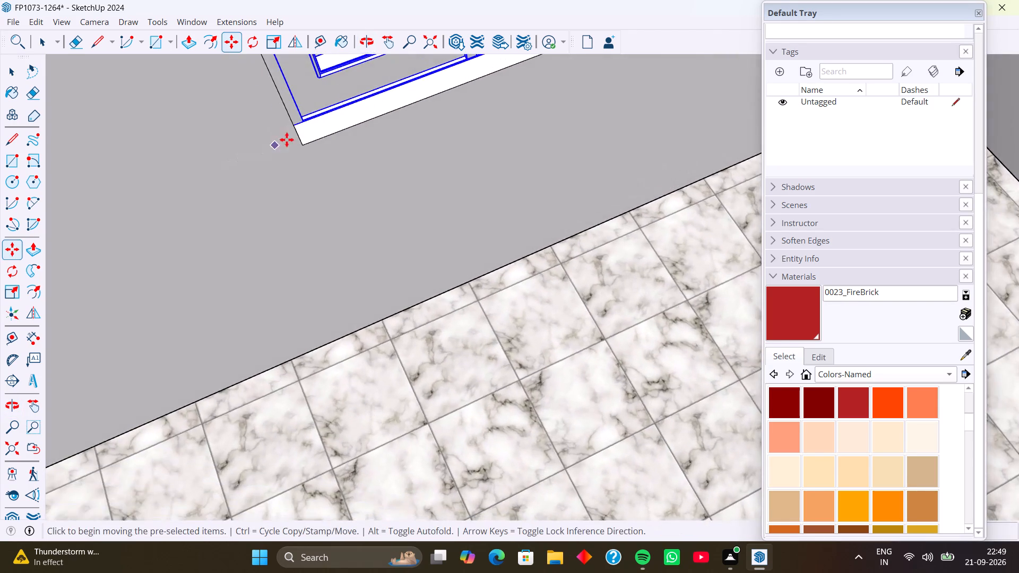
{"action": "scroll", "coordinate": [289, 137], "scroll_direction": "up", "scroll_amount": 3}
{"action": "left_click", "coordinate": [299, 123]}
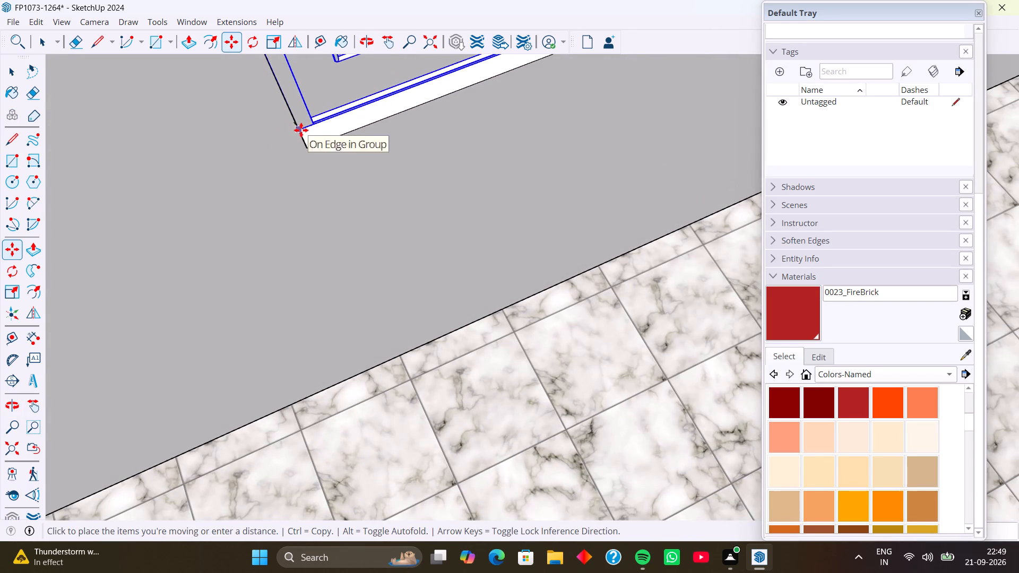
{"action": "left_click", "coordinate": [301, 131]}
Scale the middle three-panel window of the same red wall wider until it reaches its opening's side edge.
{"action": "scroll", "coordinate": [263, 141], "scroll_direction": "down", "scroll_amount": 20}
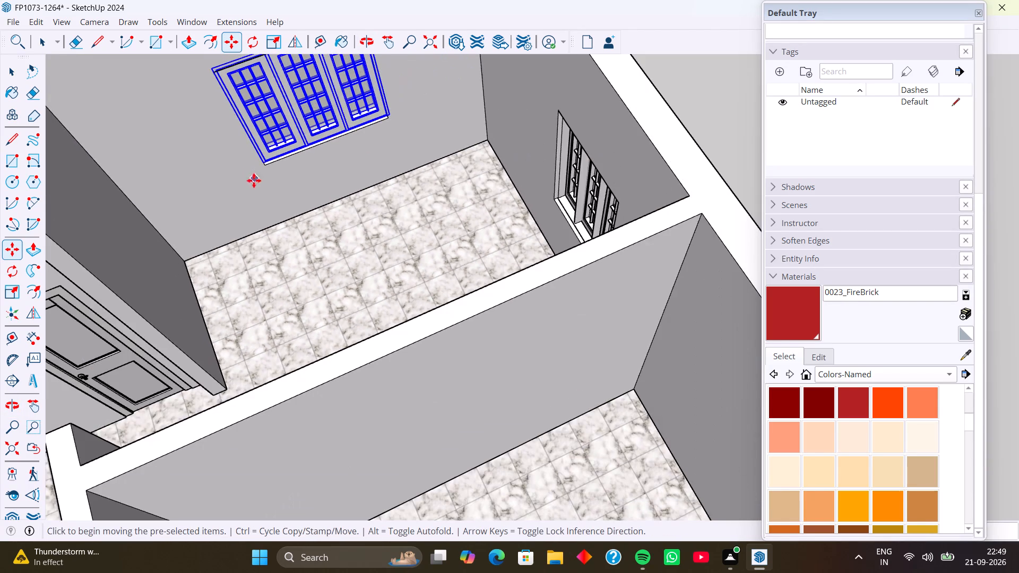
{"action": "middle_click_drag", "start_coordinate": [237, 204], "coordinate": [470, 130]}
{"action": "middle_click_drag", "start_coordinate": [261, 250], "coordinate": [456, 185]}
{"action": "middle_click", "coordinate": [421, 297]}
{"action": "scroll", "coordinate": [422, 297], "scroll_direction": "down", "scroll_amount": 1}
{"action": "middle_click_drag", "start_coordinate": [368, 308], "coordinate": [613, 244]}
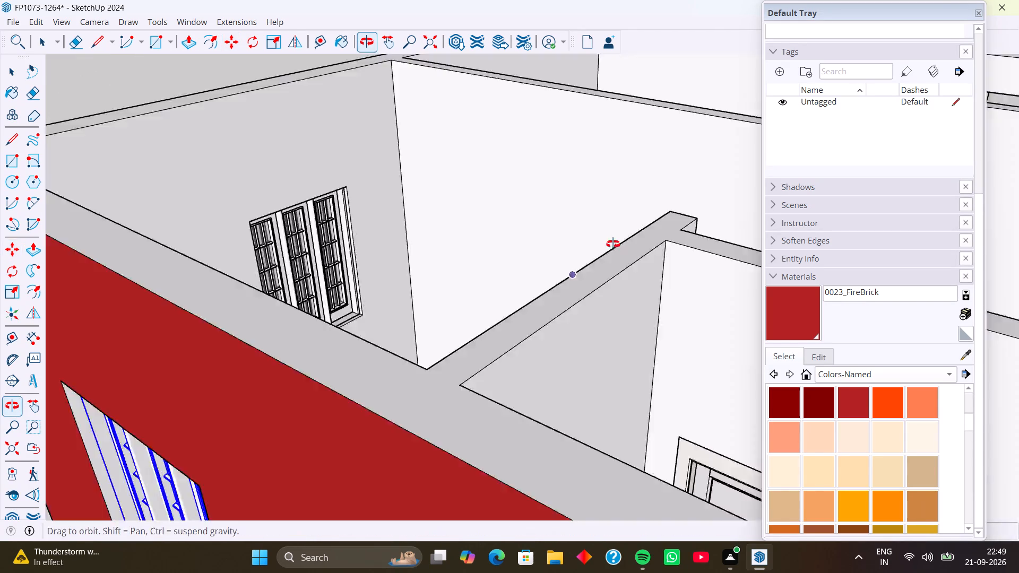
{"action": "middle_click_drag", "start_coordinate": [613, 244], "coordinate": [617, 242]}
{"action": "middle_click_drag", "start_coordinate": [376, 359], "coordinate": [481, 322]}
{"action": "middle_click_drag", "start_coordinate": [460, 407], "coordinate": [505, 190]}
{"action": "scroll", "coordinate": [499, 202], "scroll_direction": "down", "scroll_amount": 11}
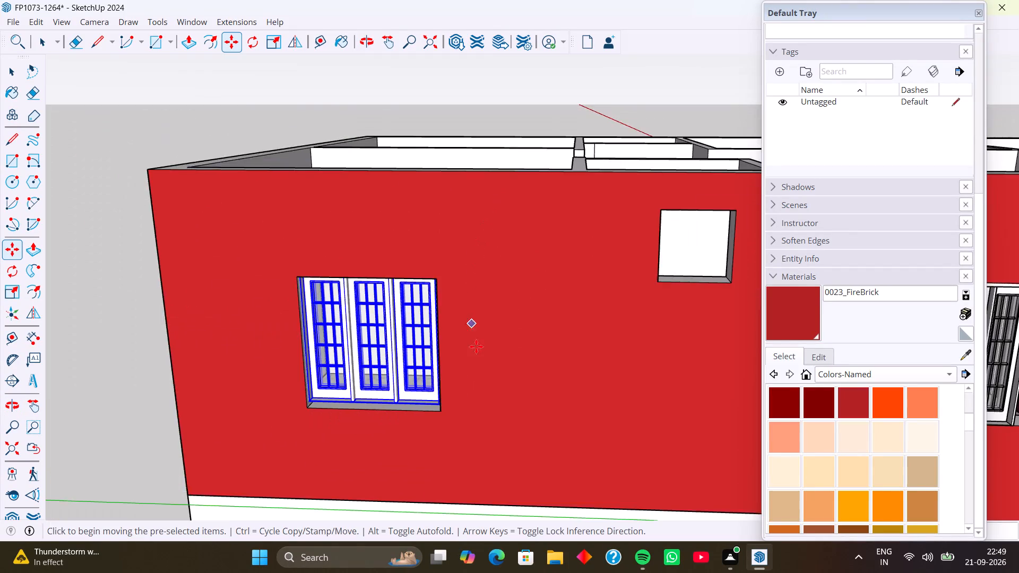
{"action": "middle_click_drag", "start_coordinate": [476, 347], "coordinate": [459, 210]}
{"action": "scroll", "coordinate": [461, 230], "scroll_direction": "down", "scroll_amount": 1}
{"action": "middle_click_drag", "start_coordinate": [461, 230], "coordinate": [455, 304]}
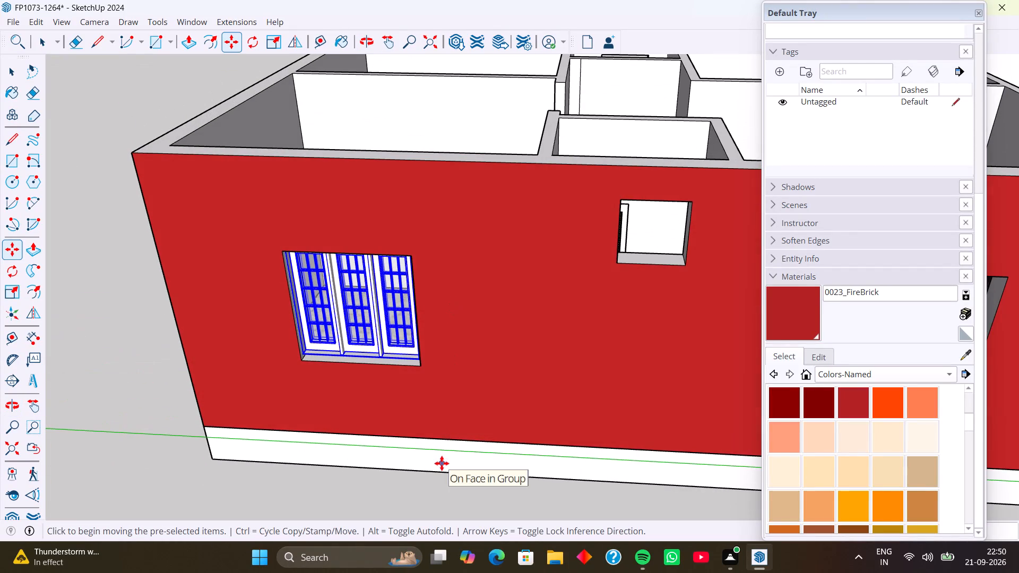
{"action": "key", "text": "space"}
{"action": "scroll", "coordinate": [500, 383], "scroll_direction": "down", "scroll_amount": 4}
{"action": "middle_click_drag", "start_coordinate": [556, 352], "coordinate": [292, 307], "text": "shift"}
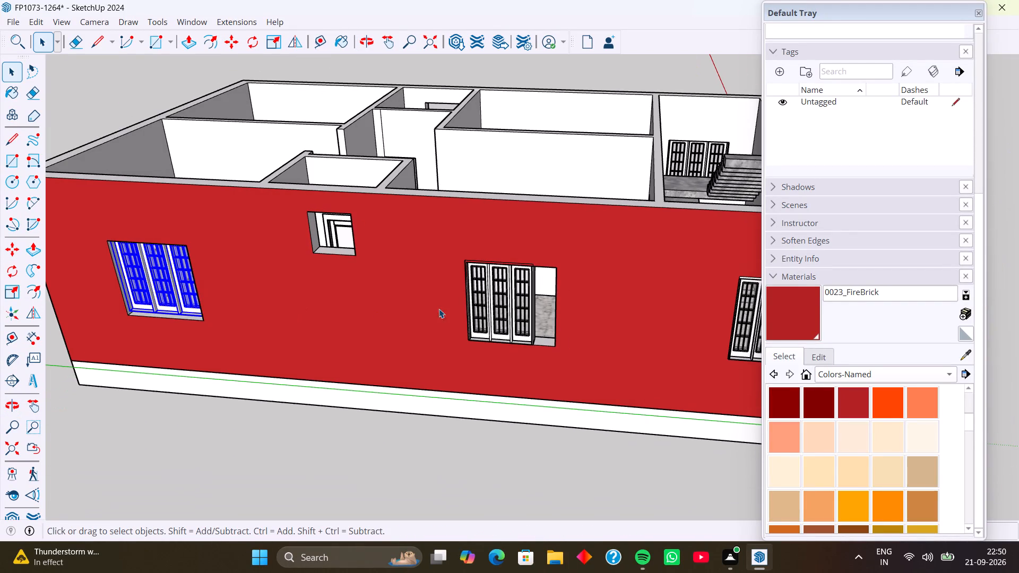
{"action": "left_click", "coordinate": [516, 291]}
{"action": "middle_click_drag", "start_coordinate": [521, 319], "coordinate": [556, 312]}
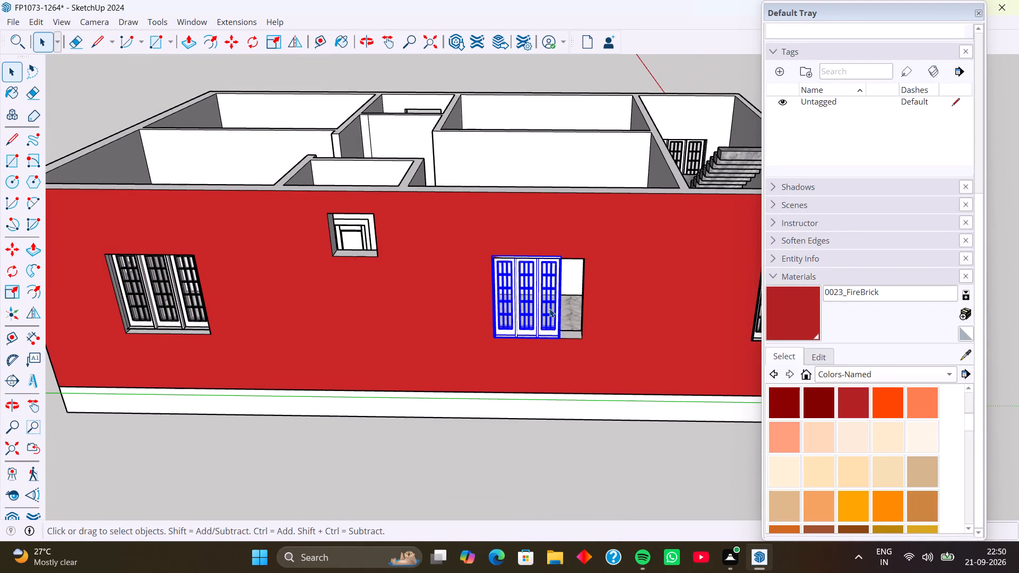
{"action": "key", "text": "s"}
{"action": "scroll", "coordinate": [531, 307], "scroll_direction": "up", "scroll_amount": 7}
{"action": "middle_click_drag", "start_coordinate": [540, 285], "coordinate": [364, 267], "text": "shift"}
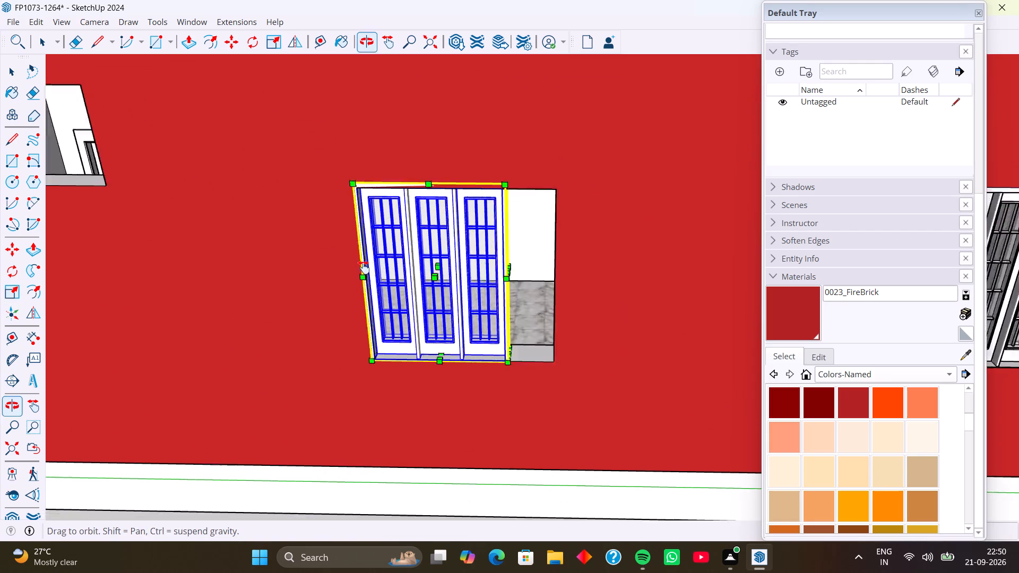
{"action": "middle_click_drag", "start_coordinate": [364, 267], "coordinate": [315, 260], "text": "shift"}
{"action": "middle_click_drag", "start_coordinate": [384, 285], "coordinate": [244, 275]}
{"action": "scroll", "coordinate": [200, 212], "scroll_direction": "up", "scroll_amount": 3}
{"action": "left_click", "coordinate": [209, 198]}
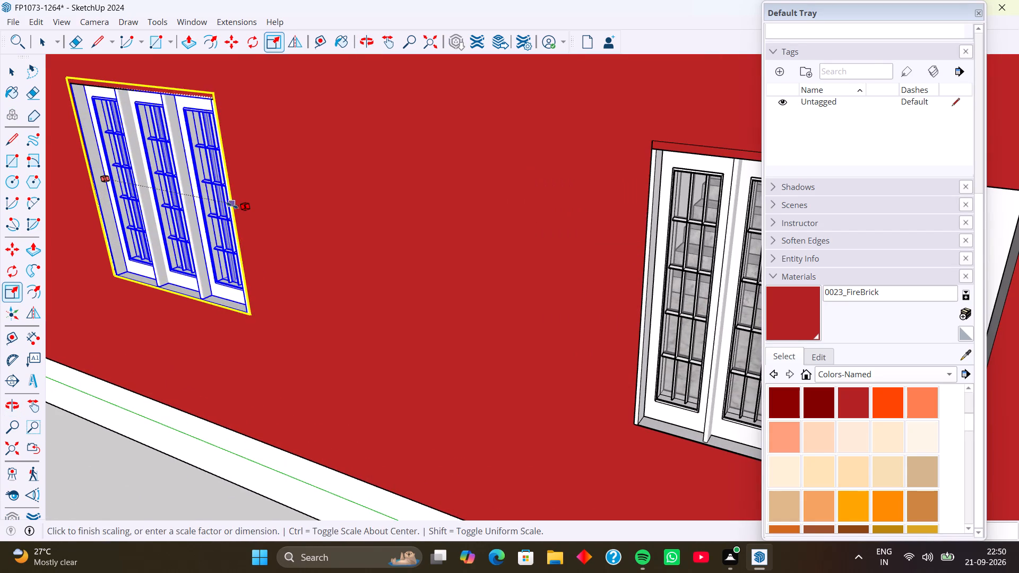
{"action": "left_click", "coordinate": [235, 207]}
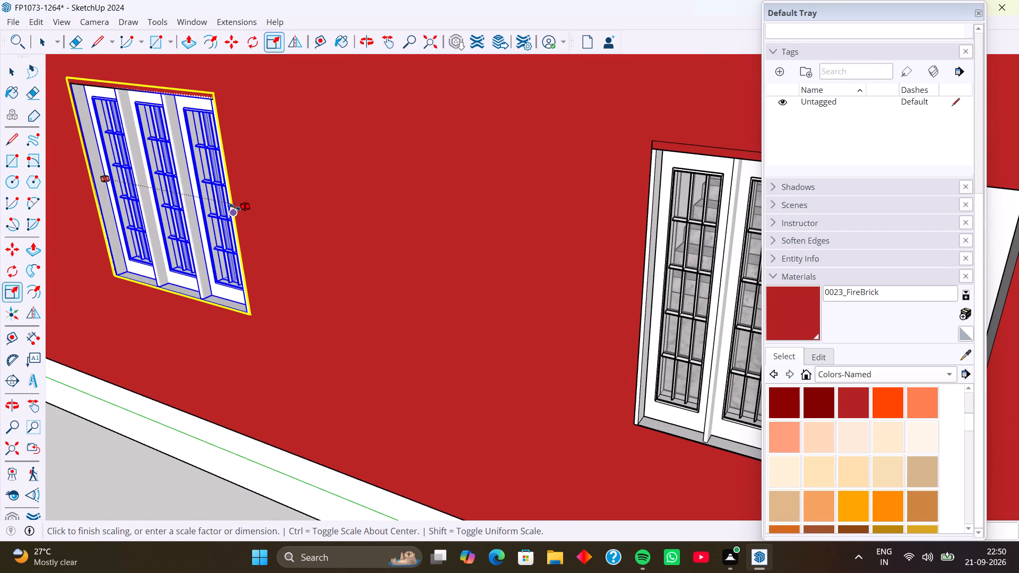
Scale the middle window down from its top outer edge to match the top of its opening.
{"action": "middle_click_drag", "start_coordinate": [240, 233], "coordinate": [499, 193]}
{"action": "scroll", "coordinate": [478, 187], "scroll_direction": "down", "scroll_amount": 3}
{"action": "middle_click_drag", "start_coordinate": [483, 196], "coordinate": [422, 327]}
{"action": "scroll", "coordinate": [427, 318], "scroll_direction": "down", "scroll_amount": 1}
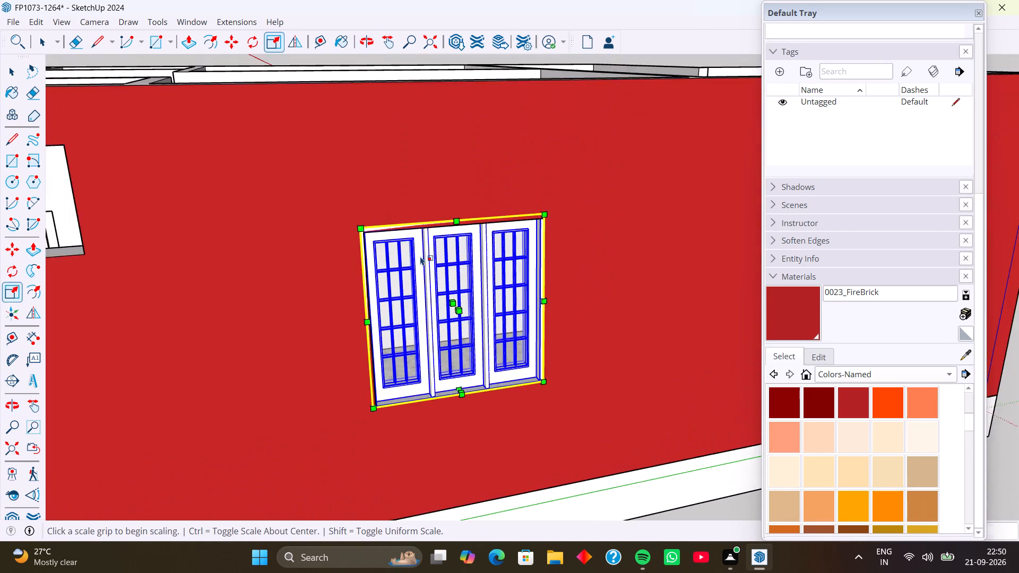
{"action": "scroll", "coordinate": [420, 256], "scroll_direction": "up", "scroll_amount": 3}
{"action": "middle_click_drag", "start_coordinate": [434, 255], "coordinate": [368, 253]}
{"action": "left_click", "coordinate": [395, 201]}
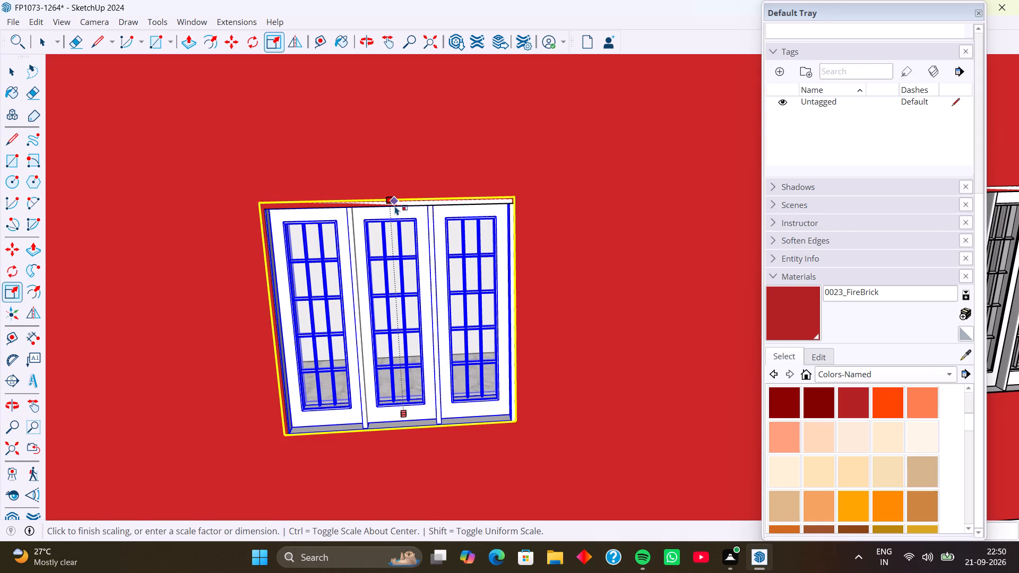
{"action": "left_click", "coordinate": [394, 208]}
Scale the three-panel window near the red wall's corner by the entrance steps wider until it reaches its opening's side edge.
{"action": "scroll", "coordinate": [469, 242], "scroll_direction": "down", "scroll_amount": 5}
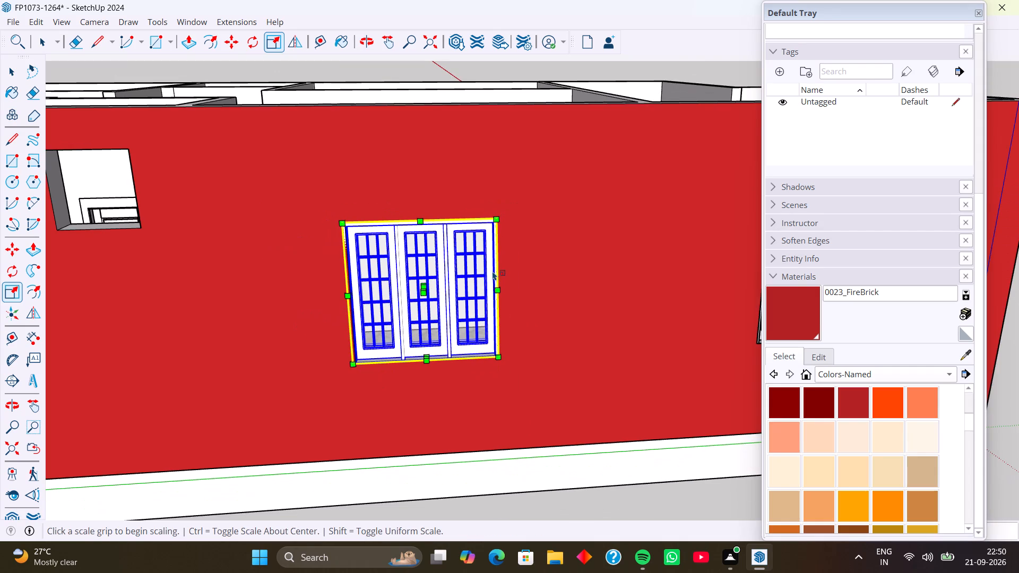
{"action": "key", "text": "space"}
{"action": "scroll", "coordinate": [490, 303], "scroll_direction": "down", "scroll_amount": 2}
{"action": "middle_click_drag", "start_coordinate": [508, 301], "coordinate": [235, 287], "text": "shift"}
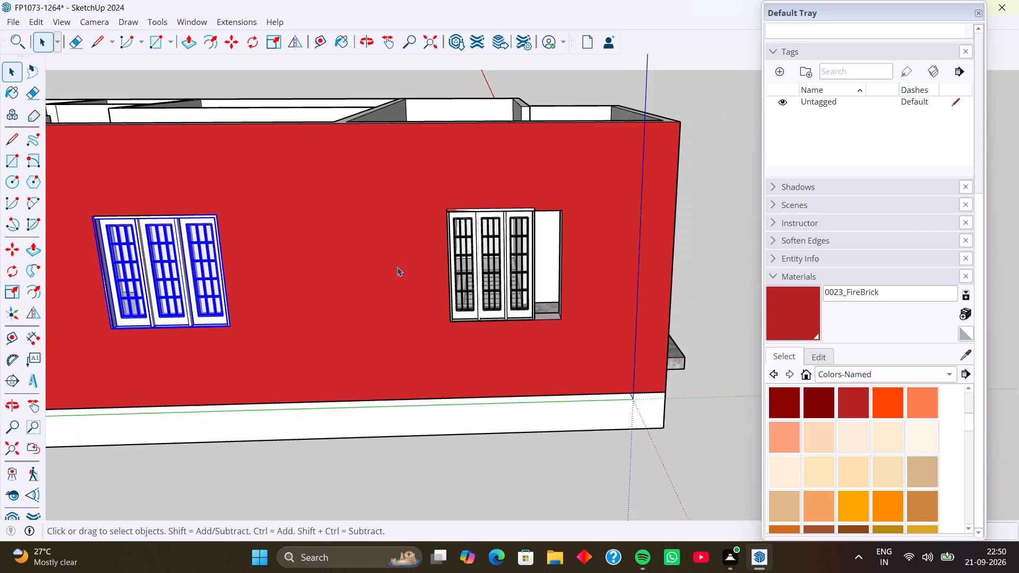
{"action": "left_click", "coordinate": [482, 267]}
{"action": "middle_click_drag", "start_coordinate": [481, 265], "coordinate": [325, 285]}
{"action": "middle_click_drag", "start_coordinate": [381, 286], "coordinate": [298, 292]}
{"action": "scroll", "coordinate": [301, 281], "scroll_direction": "up", "scroll_amount": 3}
{"action": "key", "text": "s"}
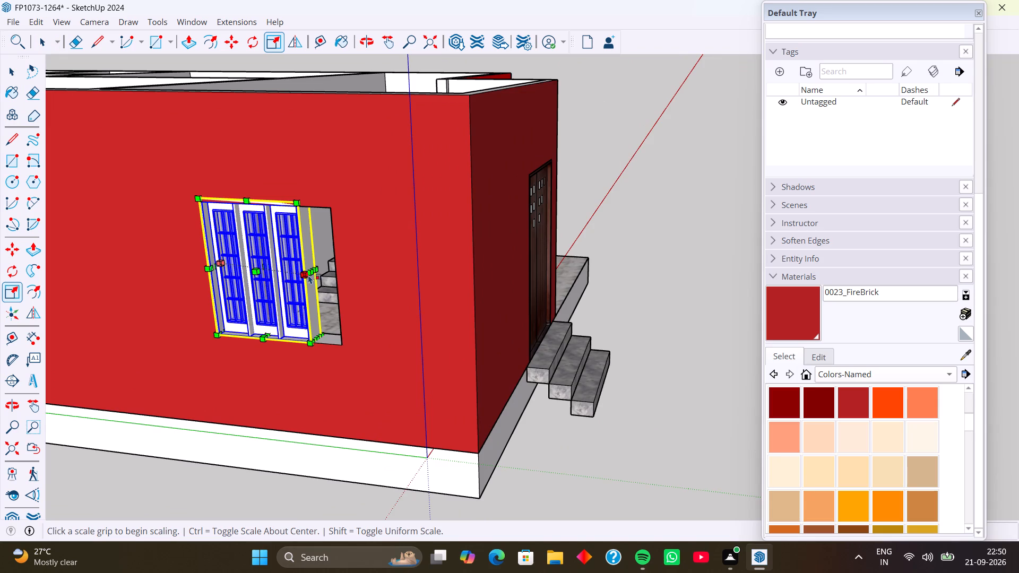
{"action": "scroll", "coordinate": [312, 273], "scroll_direction": "up", "scroll_amount": 7}
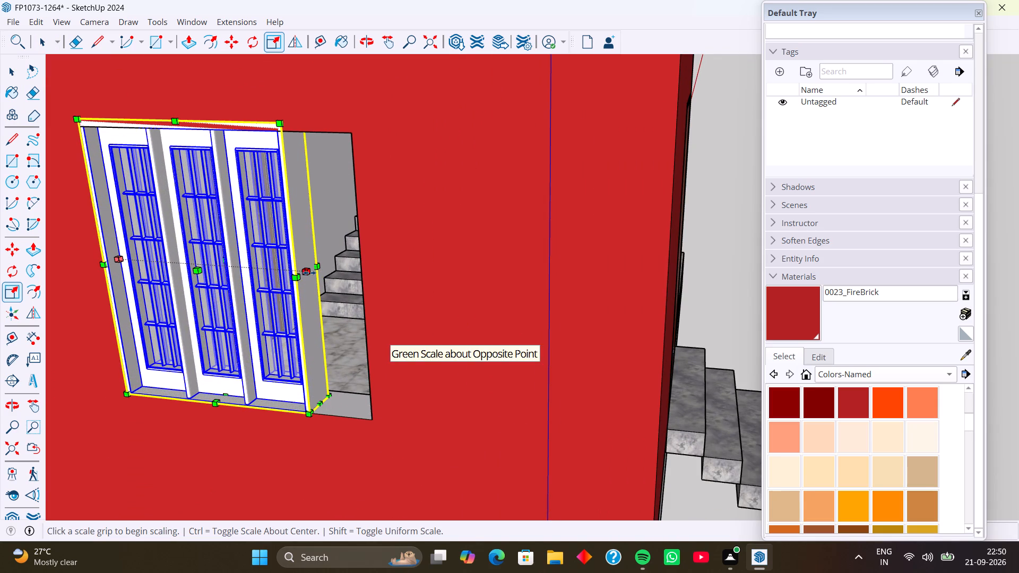
{"action": "left_click", "coordinate": [309, 273]}
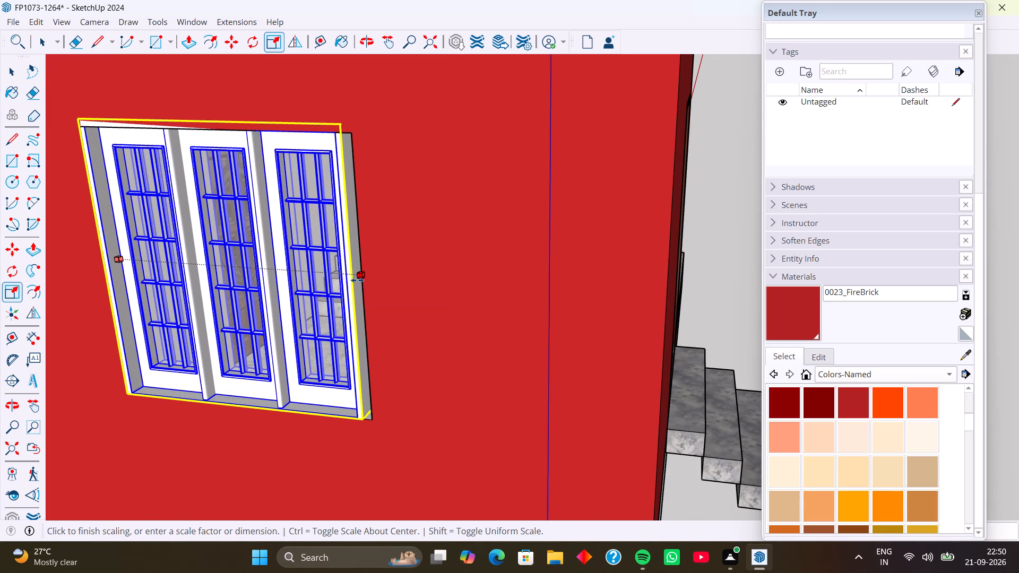
{"action": "left_click", "coordinate": [360, 280]}
Scale this corner window down from its top outer edge to match the top of its opening.
{"action": "middle_click_drag", "start_coordinate": [344, 291], "coordinate": [458, 276]}
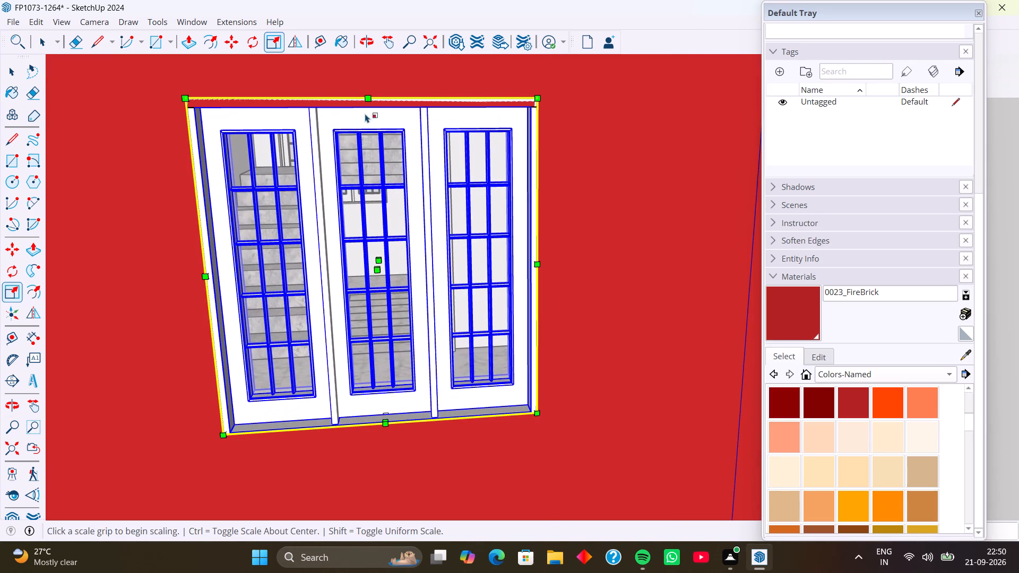
{"action": "left_click", "coordinate": [367, 102]}
{"action": "left_click", "coordinate": [368, 108]}
{"action": "scroll", "coordinate": [439, 194], "scroll_direction": "down", "scroll_amount": 4}
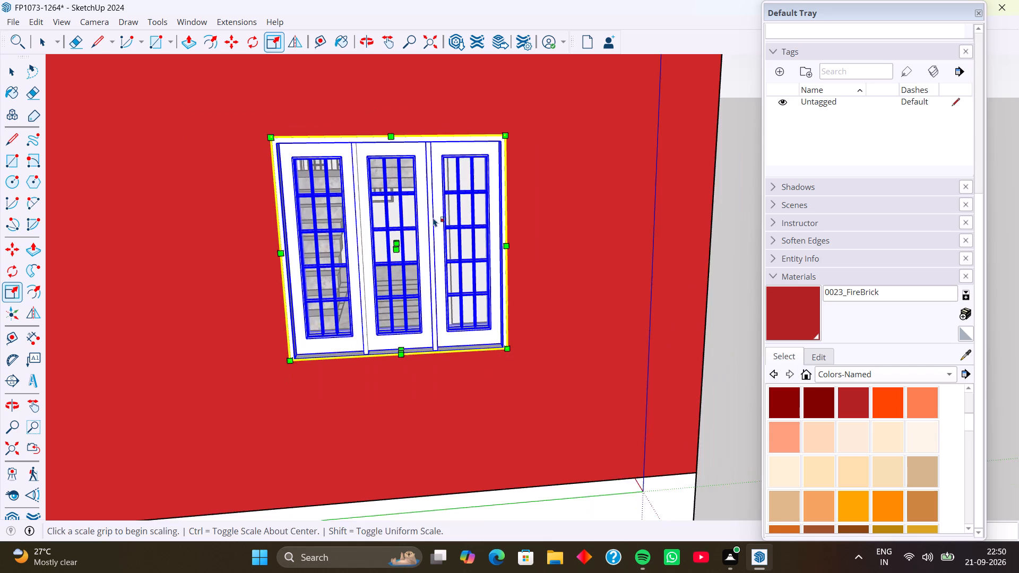
Deselect the corner window and inspect the house from the entrance facade and from above, checking the rooms and fitted windows.
{"action": "middle_click_drag", "start_coordinate": [448, 234], "coordinate": [400, 274]}
{"action": "key", "text": "space"}
{"action": "middle_click_drag", "start_coordinate": [563, 311], "coordinate": [319, 319]}
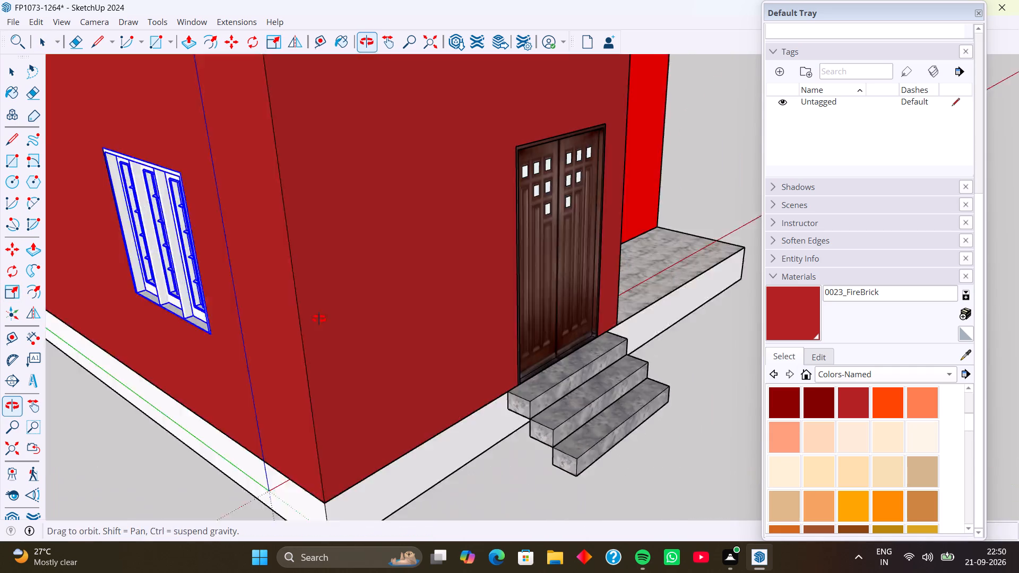
{"action": "middle_click_drag", "start_coordinate": [319, 319], "coordinate": [252, 318]}
{"action": "scroll", "coordinate": [537, 307], "scroll_direction": "down", "scroll_amount": 3}
{"action": "middle_click_drag", "start_coordinate": [541, 313], "coordinate": [386, 314]}
{"action": "left_click", "coordinate": [598, 435]}
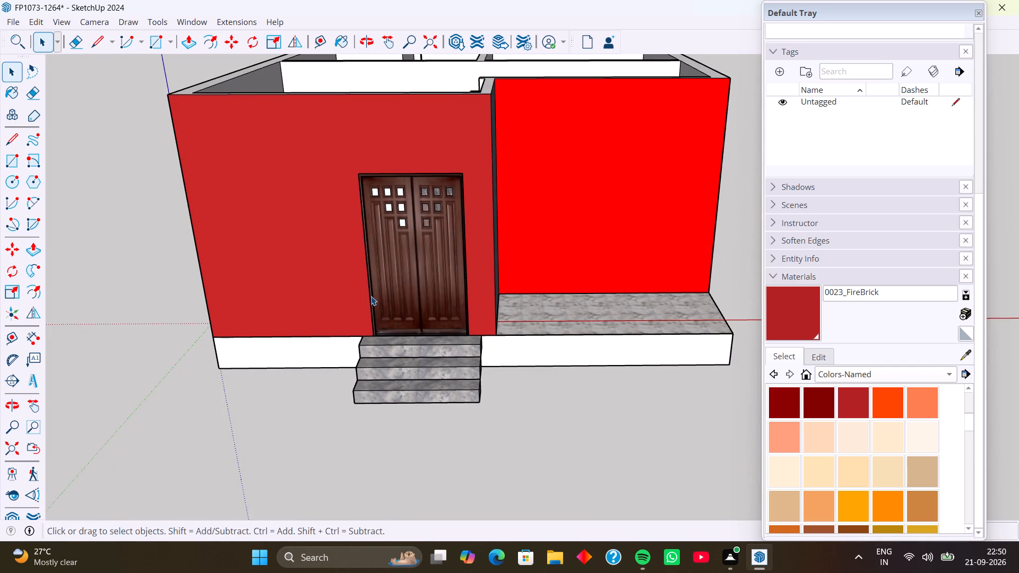
{"action": "middle_click_drag", "start_coordinate": [361, 291], "coordinate": [508, 307]}
{"action": "scroll", "coordinate": [415, 322], "scroll_direction": "down", "scroll_amount": 4}
{"action": "middle_click_drag", "start_coordinate": [403, 317], "coordinate": [402, 437]}
{"action": "middle_click_drag", "start_coordinate": [415, 343], "coordinate": [387, 436]}
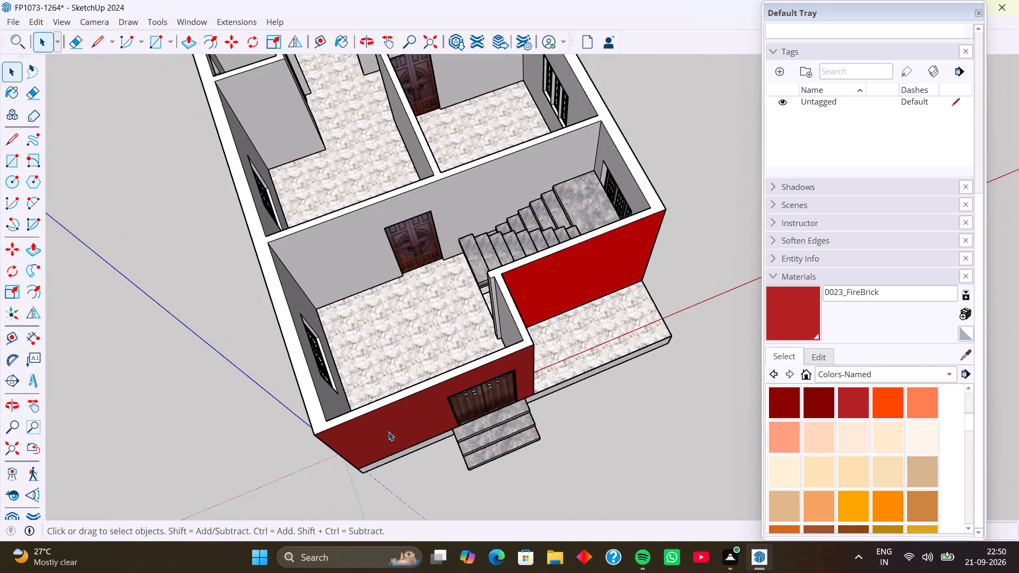
{"action": "middle_click_drag", "start_coordinate": [383, 368], "coordinate": [363, 397]}
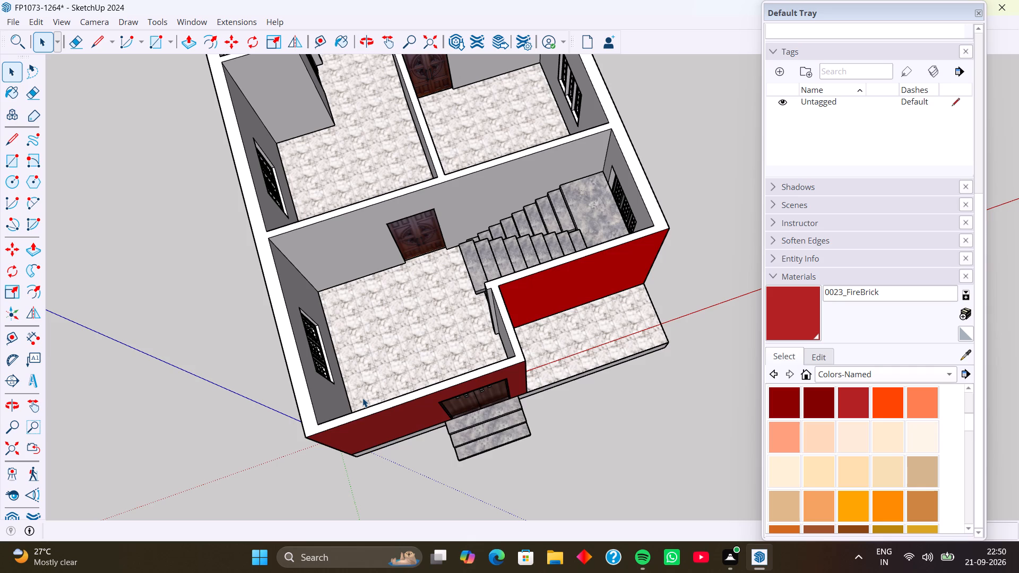
{"action": "scroll", "coordinate": [391, 299], "scroll_direction": "down", "scroll_amount": 4}
{"action": "middle_click_drag", "start_coordinate": [415, 338], "coordinate": [307, 325]}
{"action": "scroll", "coordinate": [426, 299], "scroll_direction": "down", "scroll_amount": 1}
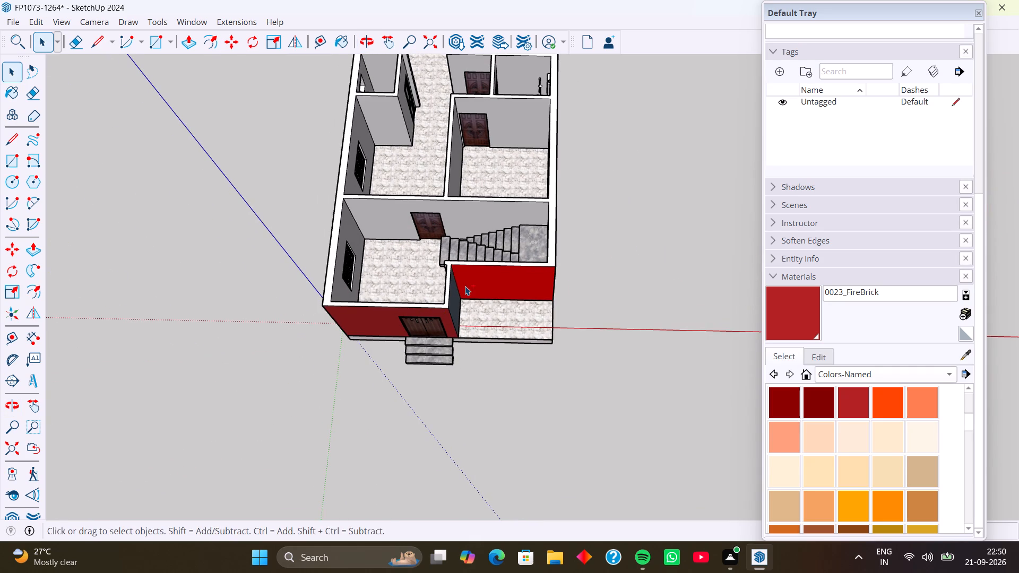
{"action": "middle_click_drag", "start_coordinate": [465, 286], "coordinate": [464, 417], "text": "shift"}
{"action": "middle_click_drag", "start_coordinate": [489, 383], "coordinate": [471, 382]}
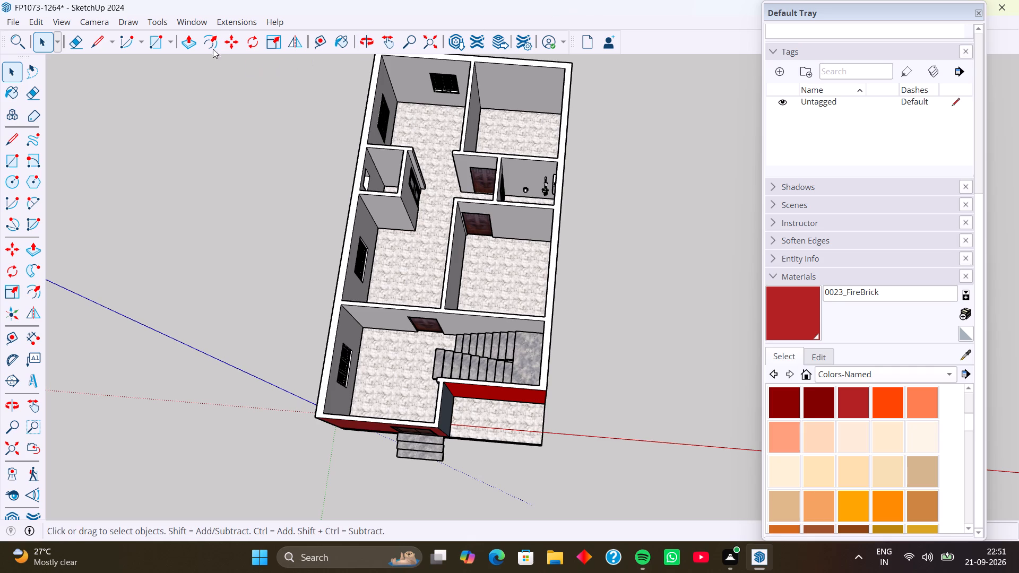
Open 3D Warehouse and search its models for BED.
{"action": "left_click", "coordinate": [197, 24]}
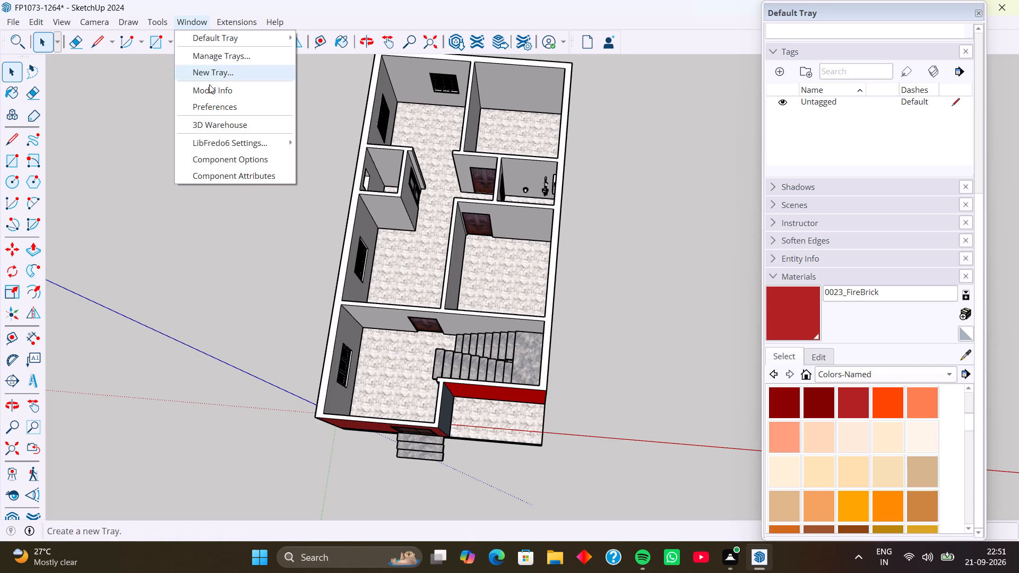
{"action": "left_click", "coordinate": [231, 124]}
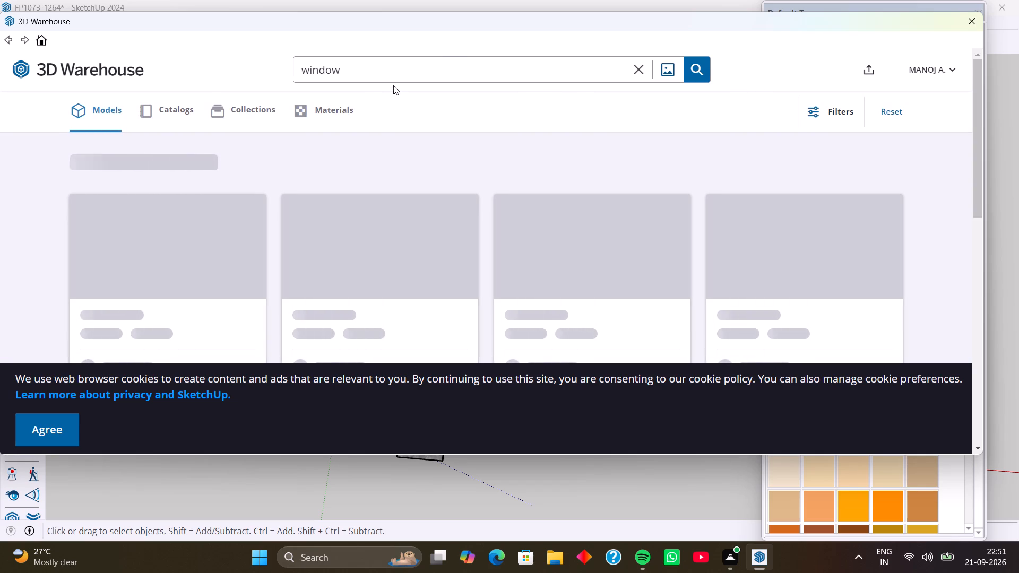
{"action": "left_click", "coordinate": [395, 68]}
{"action": "key", "text": "BackSpace"}
{"action": "key", "text": "BackSpace"}
{"action": "key", "text": "BackSpace"}
{"action": "key", "text": "BackSpace"}
{"action": "key", "text": "BackSpace"}
{"action": "key", "text": "BackSpace"}
{"action": "key", "text": "BackSpace"}
{"action": "key", "text": "BackSpace"}
{"action": "key", "text": "BackSpace"}
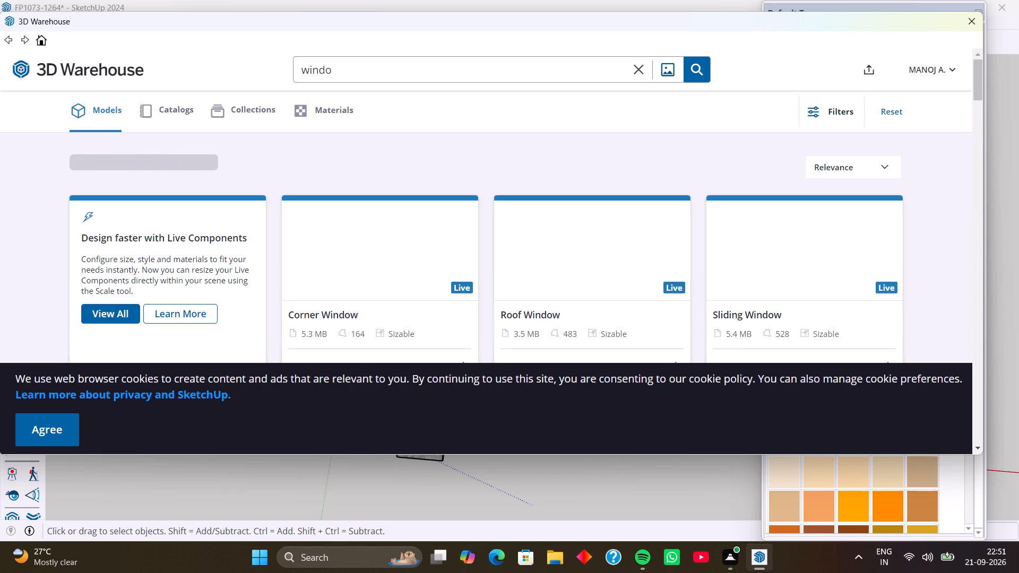
{"action": "type", "text": "BED"}
{"action": "key", "text": "Return"}
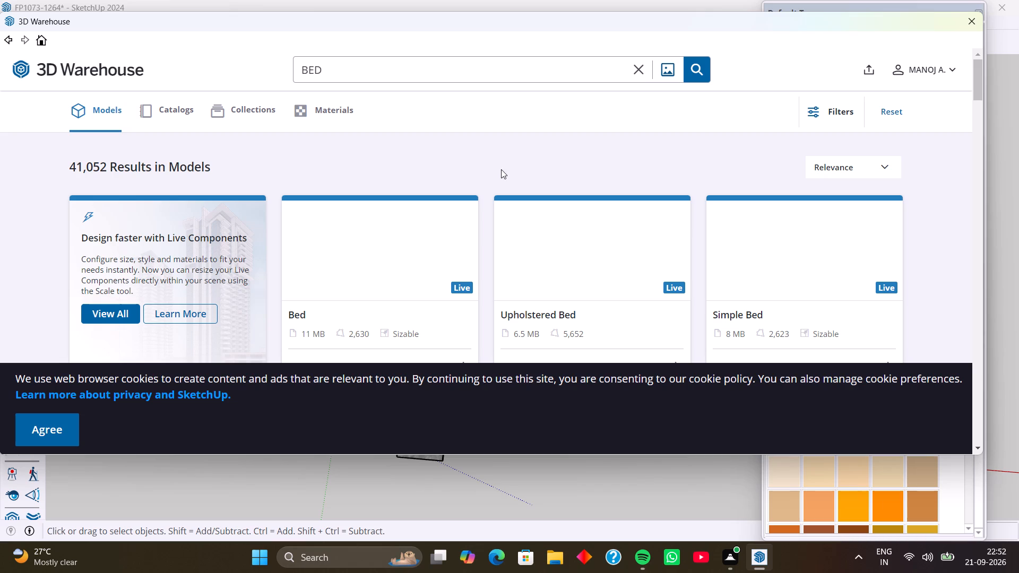
Browse the bed models in the search results, comparing their previews and file sizes for one suited to the bedrooms.
{"action": "scroll", "coordinate": [504, 168], "scroll_direction": "down", "scroll_amount": 3}
{"action": "scroll", "coordinate": [493, 219], "scroll_direction": "down", "scroll_amount": 2}
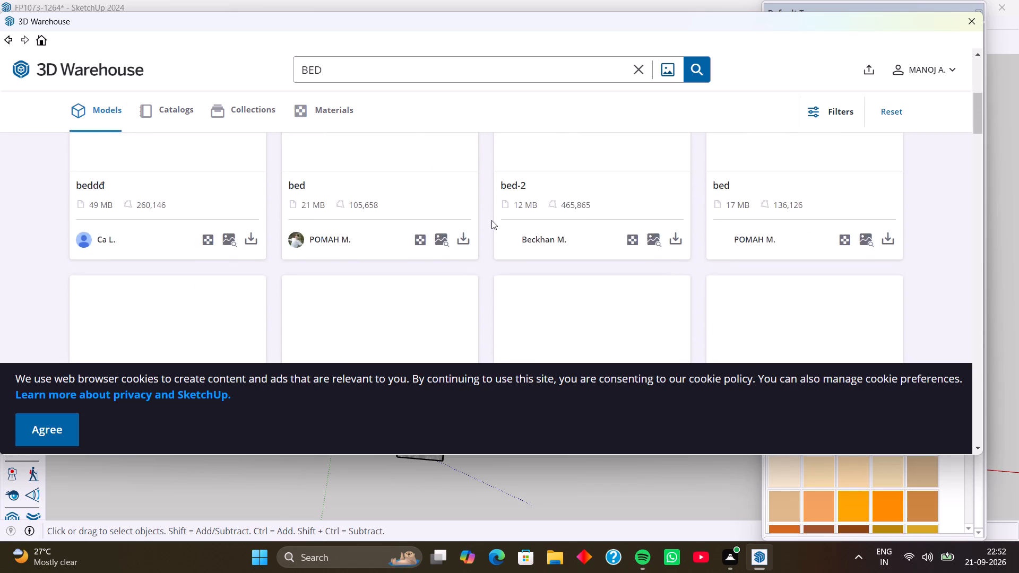
{"action": "scroll", "coordinate": [491, 220], "scroll_direction": "down", "scroll_amount": 2}
{"action": "scroll", "coordinate": [491, 220], "scroll_direction": "up", "scroll_amount": 2}
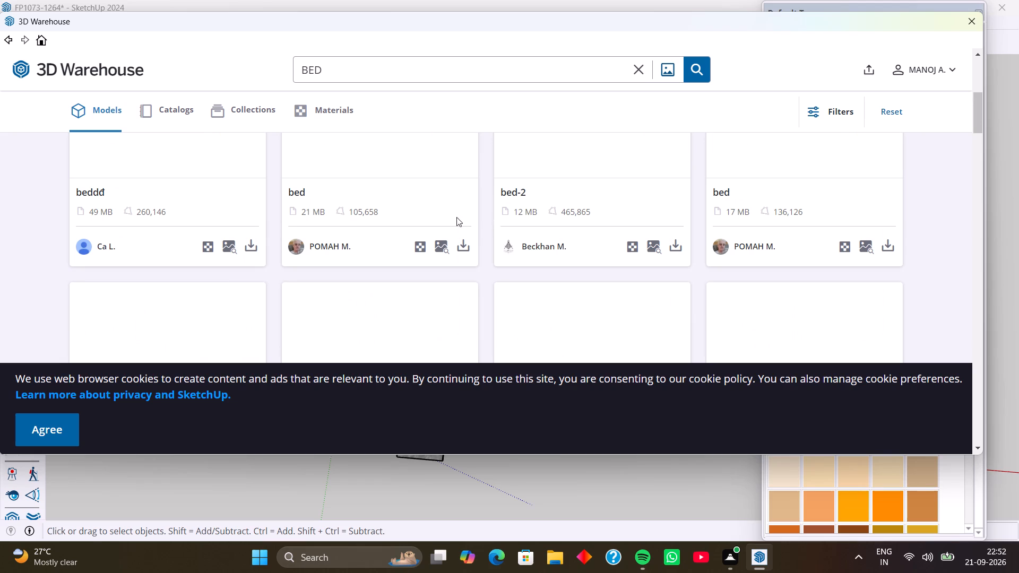
{"action": "scroll", "coordinate": [404, 221], "scroll_direction": "up", "scroll_amount": 3}
{"action": "scroll", "coordinate": [403, 221], "scroll_direction": "down", "scroll_amount": 2}
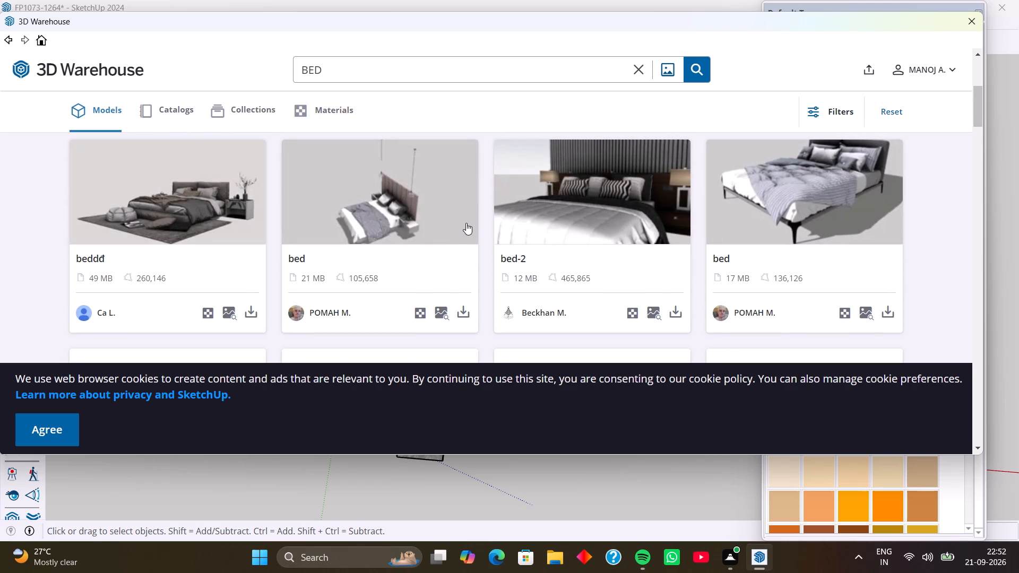
{"action": "scroll", "coordinate": [466, 223], "scroll_direction": "down", "scroll_amount": 2}
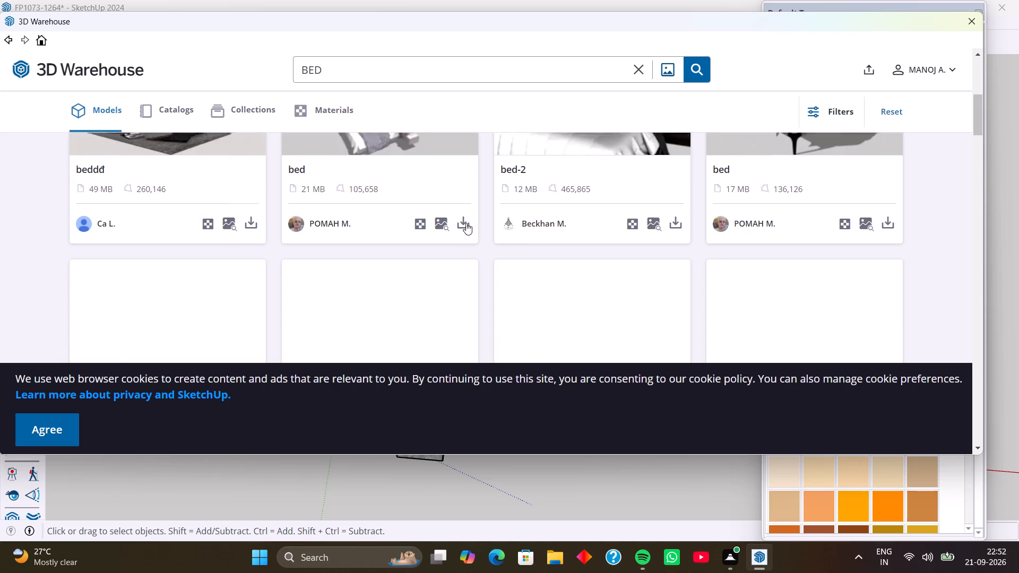
{"action": "scroll", "coordinate": [466, 223], "scroll_direction": "down", "scroll_amount": 2}
{"action": "scroll", "coordinate": [466, 223], "scroll_direction": "up", "scroll_amount": 1}
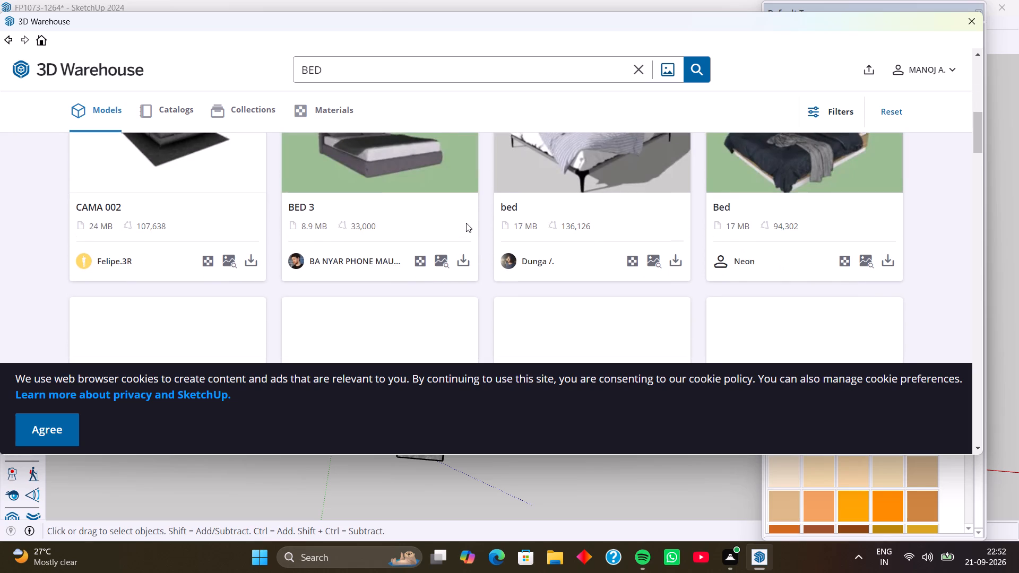
{"action": "scroll", "coordinate": [466, 223], "scroll_direction": "up", "scroll_amount": 1}
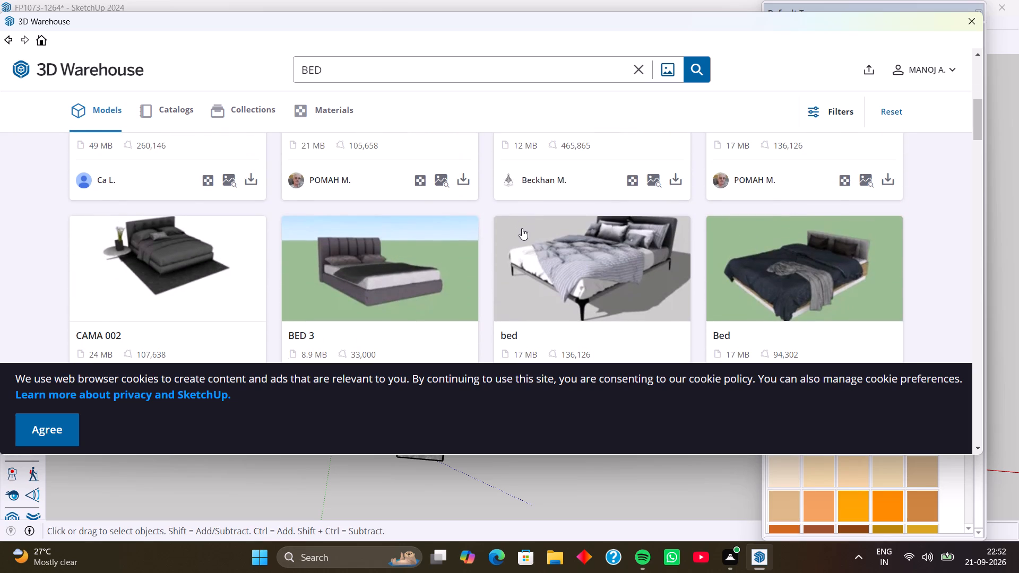
{"action": "scroll", "coordinate": [416, 264], "scroll_direction": "down", "scroll_amount": 3}
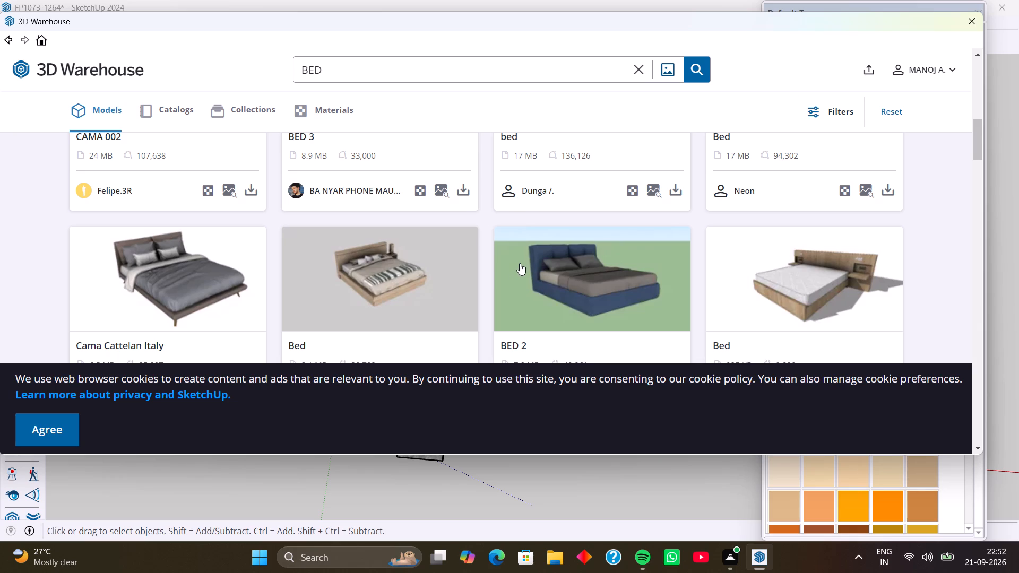
{"action": "scroll", "coordinate": [520, 263], "scroll_direction": "down", "scroll_amount": 3}
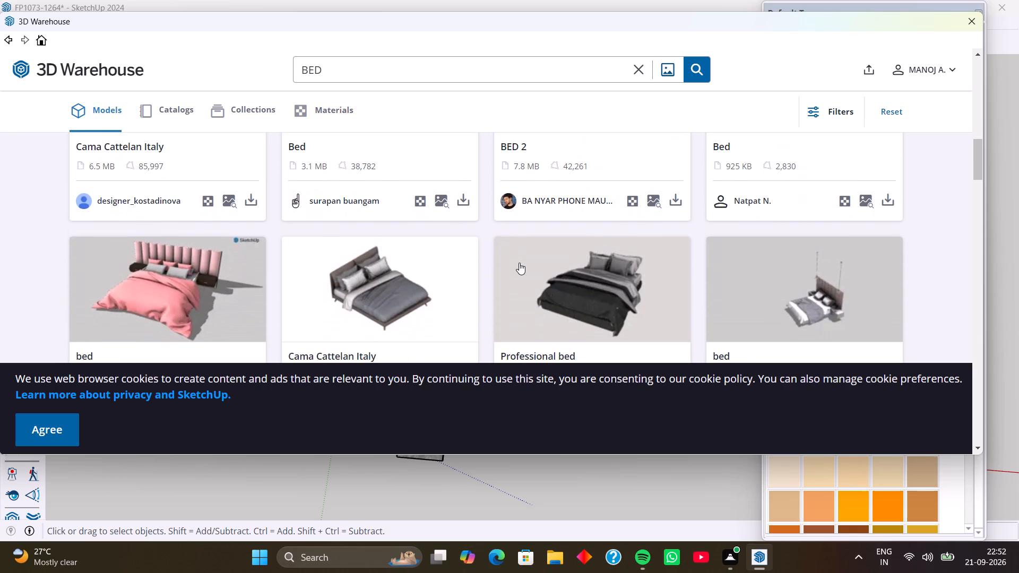
{"action": "scroll", "coordinate": [632, 285], "scroll_direction": "down", "scroll_amount": 1}
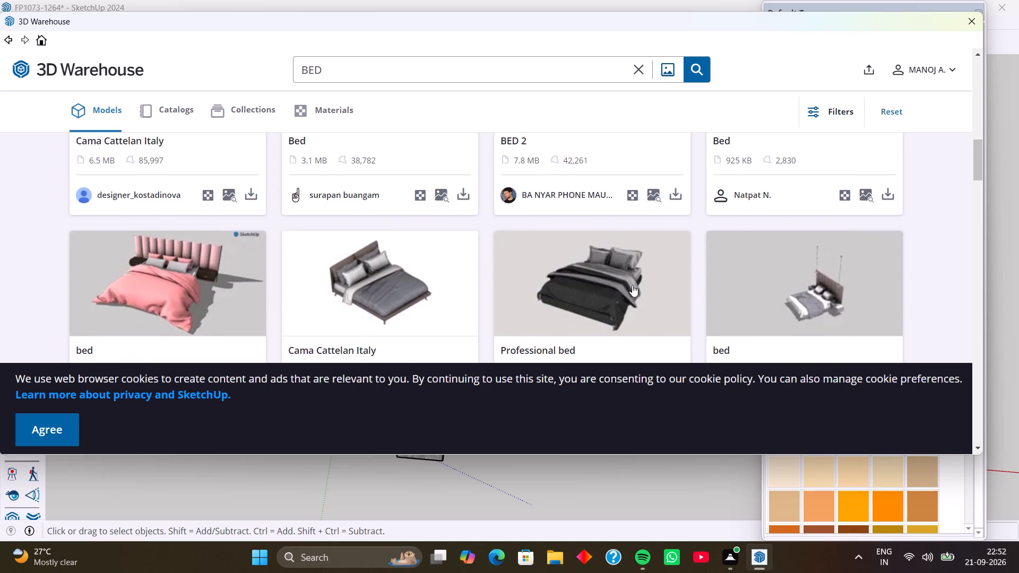
{"action": "scroll", "coordinate": [626, 283], "scroll_direction": "down", "scroll_amount": 3}
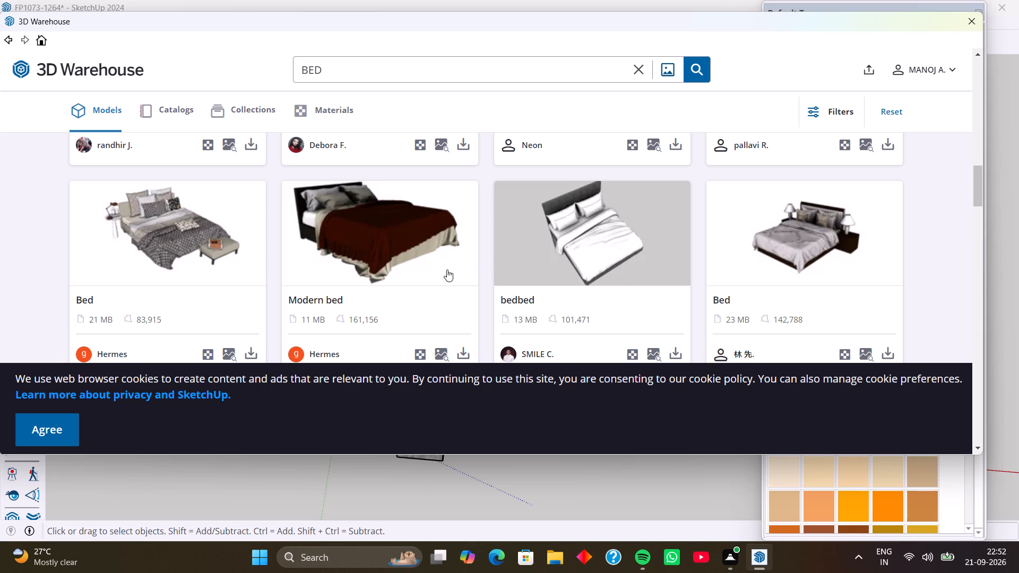
{"action": "scroll", "coordinate": [447, 270], "scroll_direction": "down", "scroll_amount": 2}
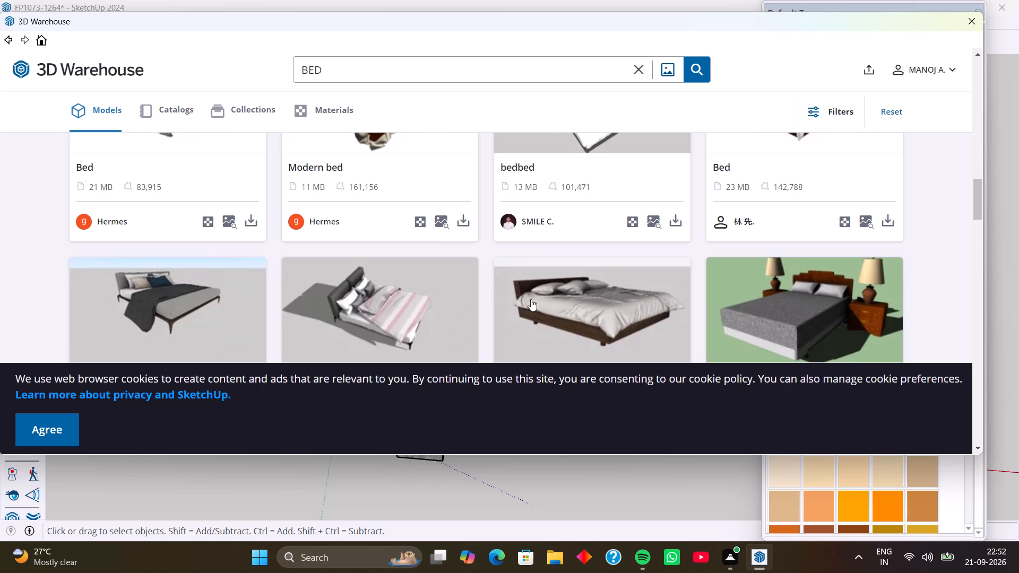
{"action": "scroll", "coordinate": [546, 303], "scroll_direction": "down", "scroll_amount": 2}
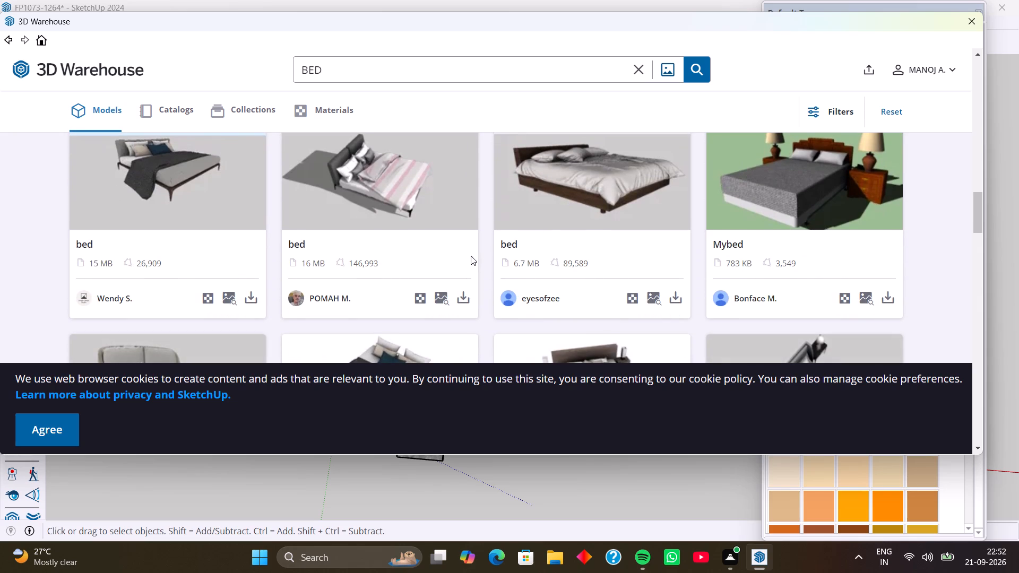
{"action": "scroll", "coordinate": [469, 255], "scroll_direction": "down", "scroll_amount": 1}
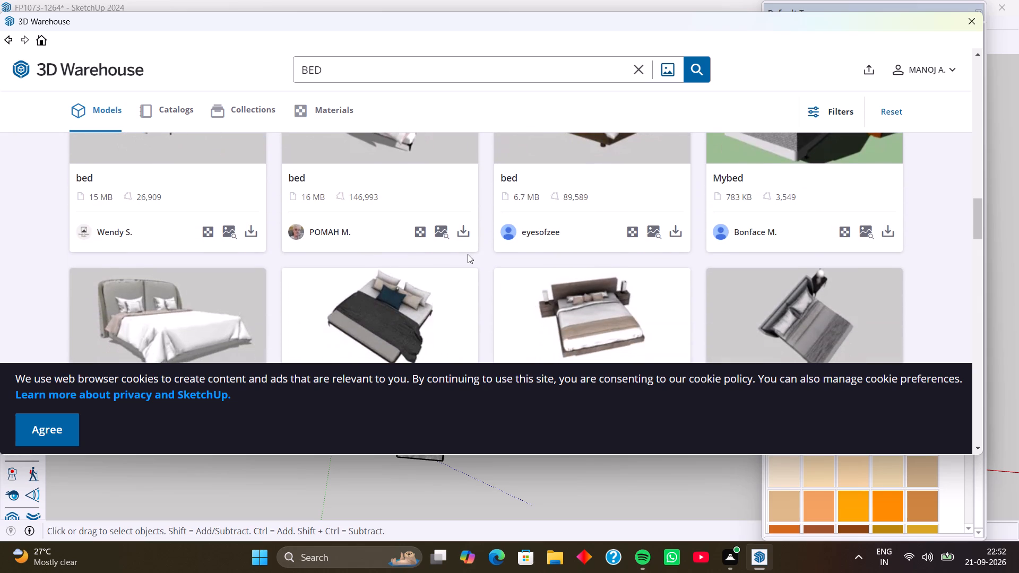
{"action": "scroll", "coordinate": [543, 274], "scroll_direction": "down", "scroll_amount": 3}
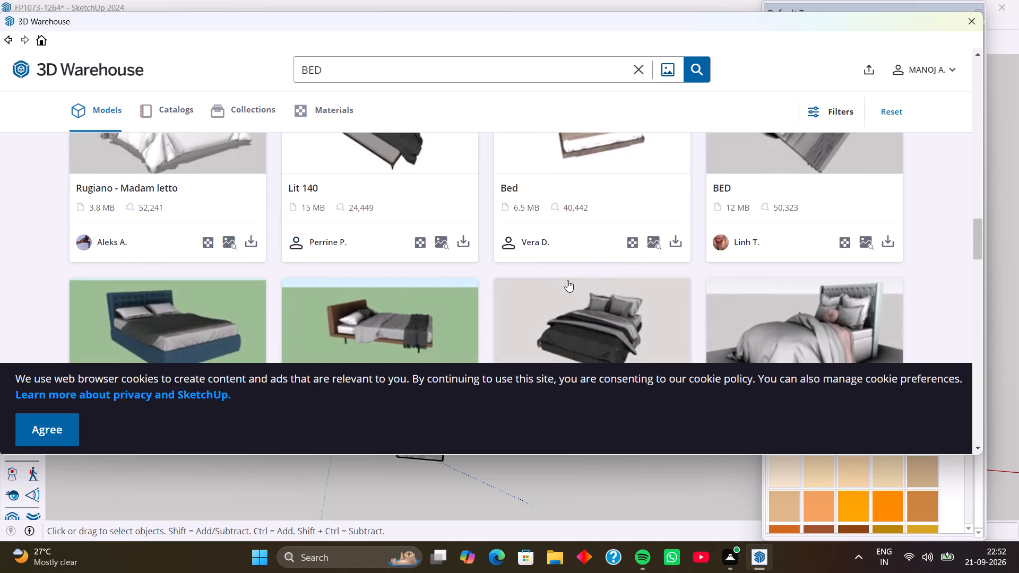
{"action": "scroll", "coordinate": [566, 281], "scroll_direction": "down", "scroll_amount": 5}
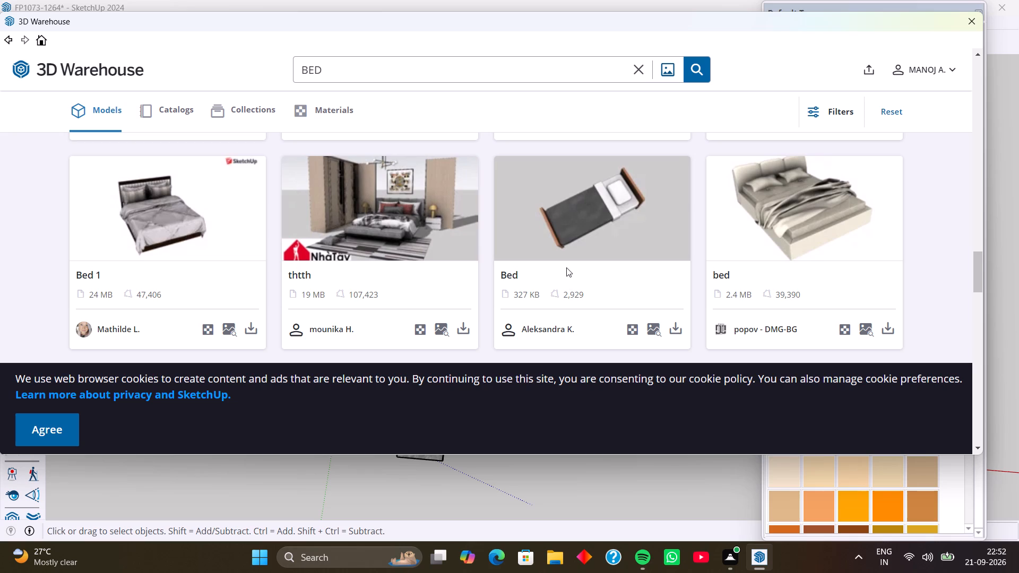
{"action": "scroll", "coordinate": [234, 265], "scroll_direction": "down", "scroll_amount": 2}
{"action": "scroll", "coordinate": [258, 263], "scroll_direction": "up", "scroll_amount": 2}
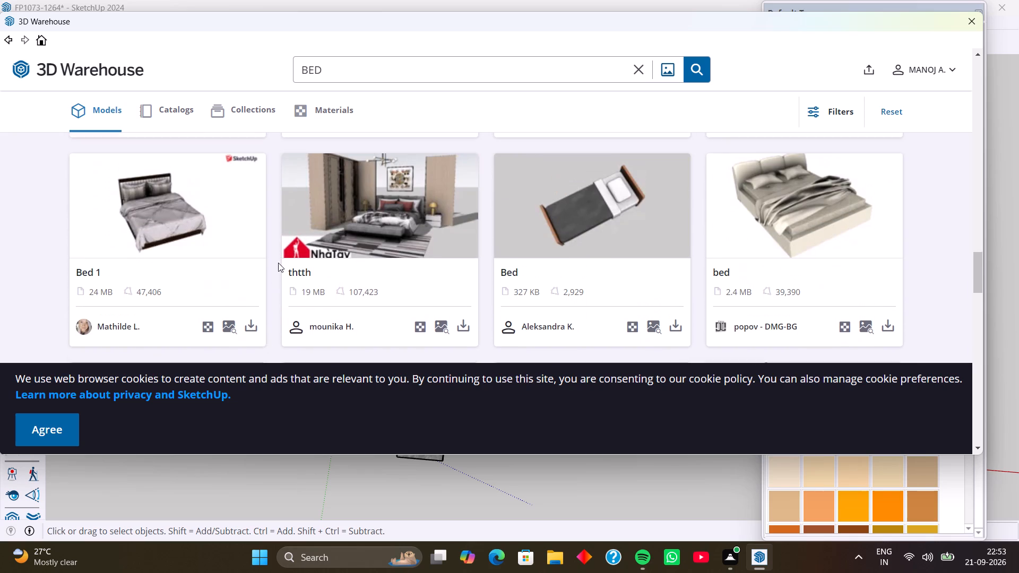
{"action": "scroll", "coordinate": [405, 261], "scroll_direction": "down", "scroll_amount": 3}
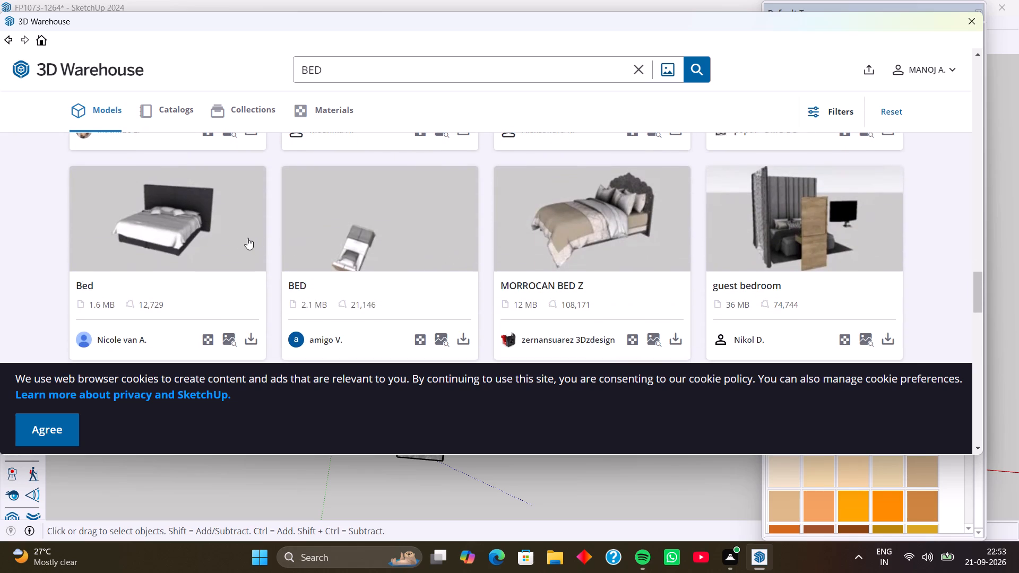
{"action": "scroll", "coordinate": [240, 240], "scroll_direction": "down", "scroll_amount": 3}
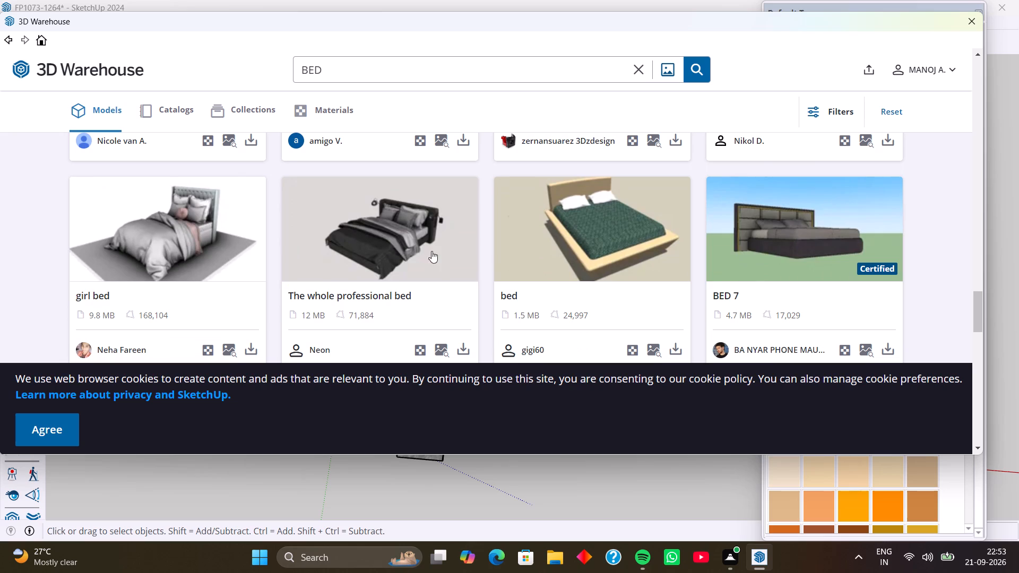
{"action": "scroll", "coordinate": [442, 250], "scroll_direction": "down", "scroll_amount": 3}
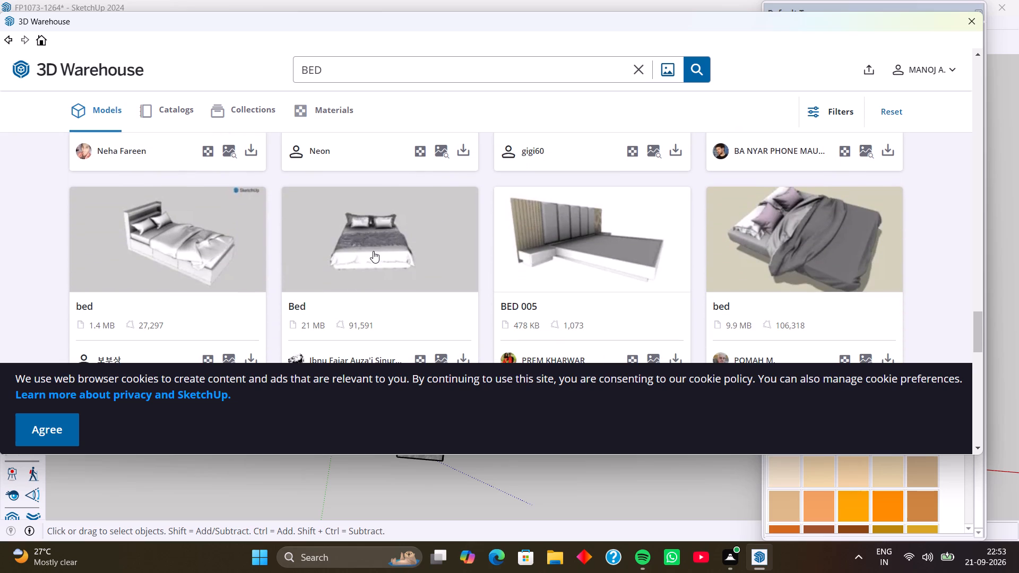
{"action": "scroll", "coordinate": [419, 255], "scroll_direction": "down", "scroll_amount": 2}
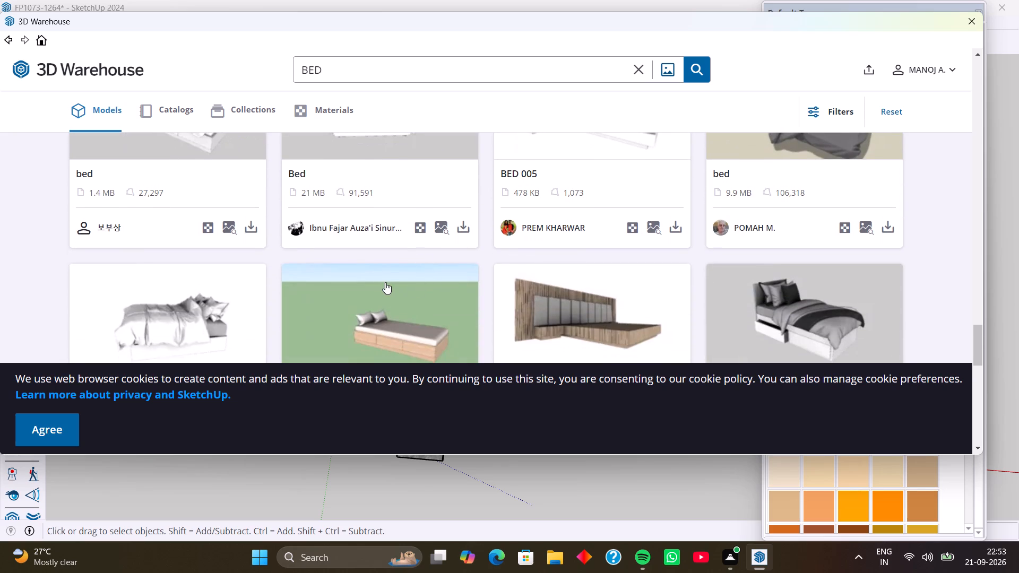
{"action": "scroll", "coordinate": [381, 282], "scroll_direction": "down", "scroll_amount": 4}
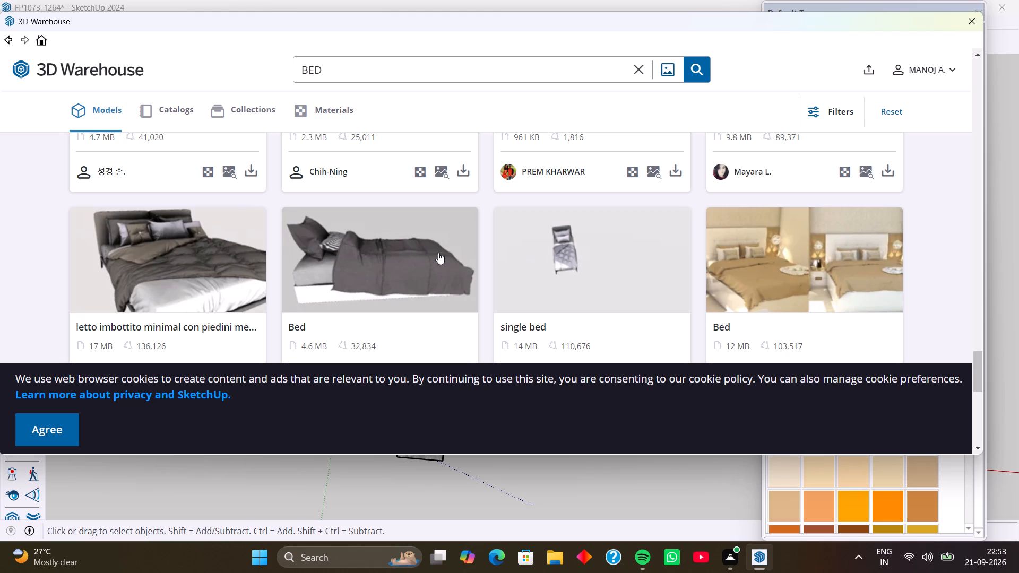
{"action": "scroll", "coordinate": [438, 252], "scroll_direction": "down", "scroll_amount": 4}
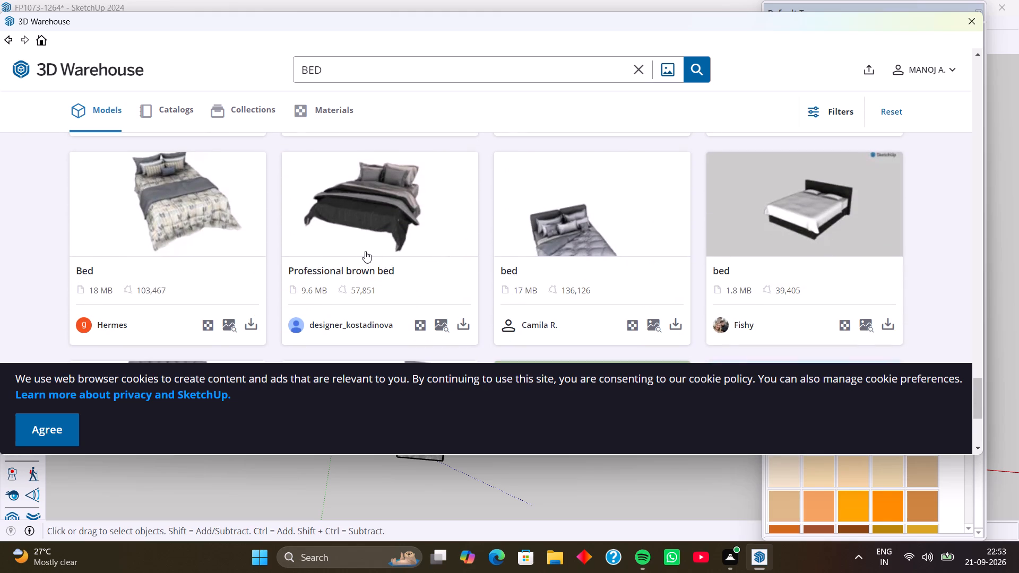
{"action": "scroll", "coordinate": [409, 255], "scroll_direction": "down", "scroll_amount": 3}
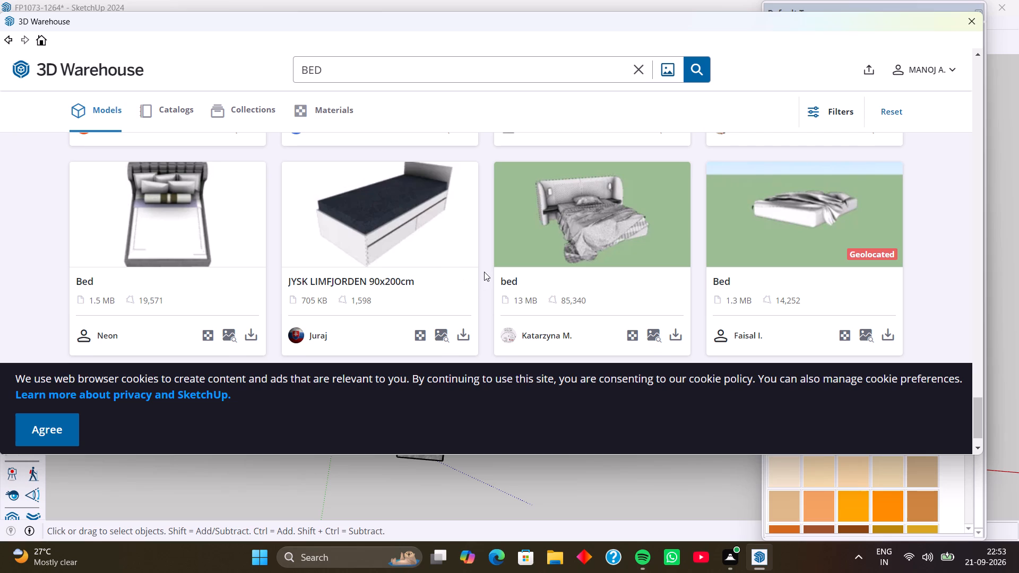
{"action": "scroll", "coordinate": [484, 272], "scroll_direction": "down", "scroll_amount": 3}
{"action": "scroll", "coordinate": [434, 245], "scroll_direction": "up", "scroll_amount": 2}
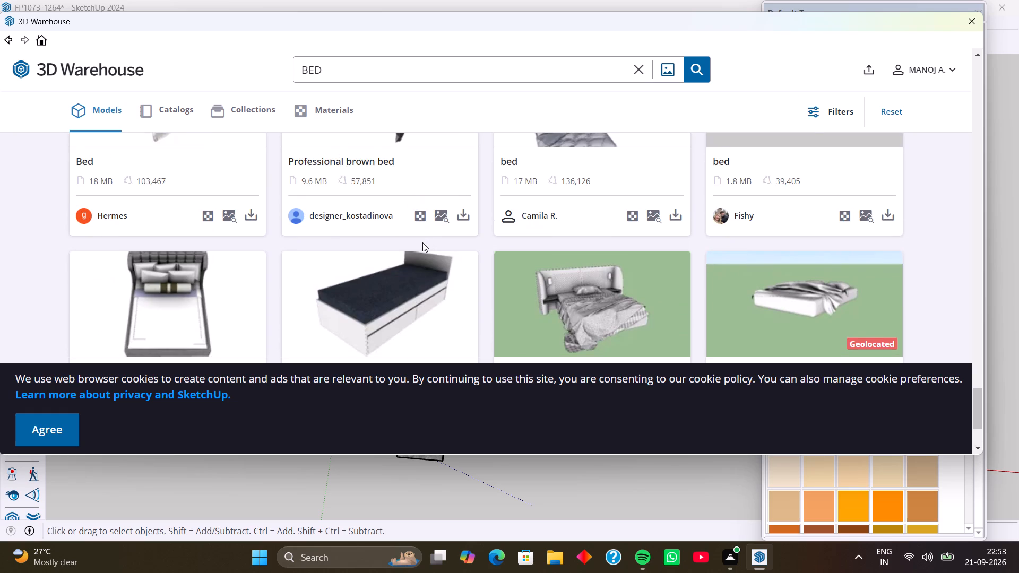
{"action": "scroll", "coordinate": [417, 243], "scroll_direction": "up", "scroll_amount": 2}
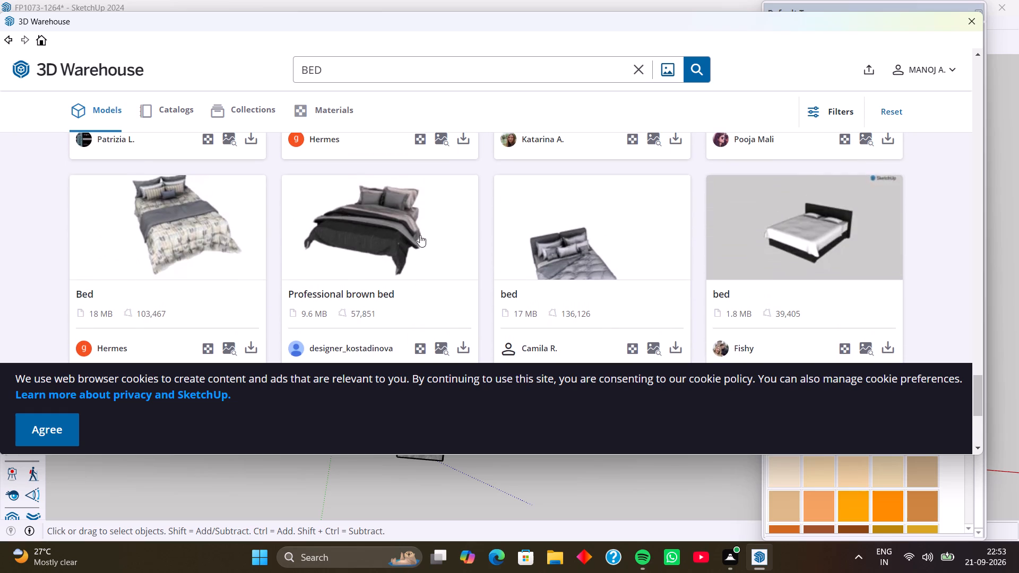
Browse back through the bed search results, comparing the models' previews and file sizes for one suited to the bedrooms.
{"action": "scroll", "coordinate": [433, 228], "scroll_direction": "up", "scroll_amount": 3}
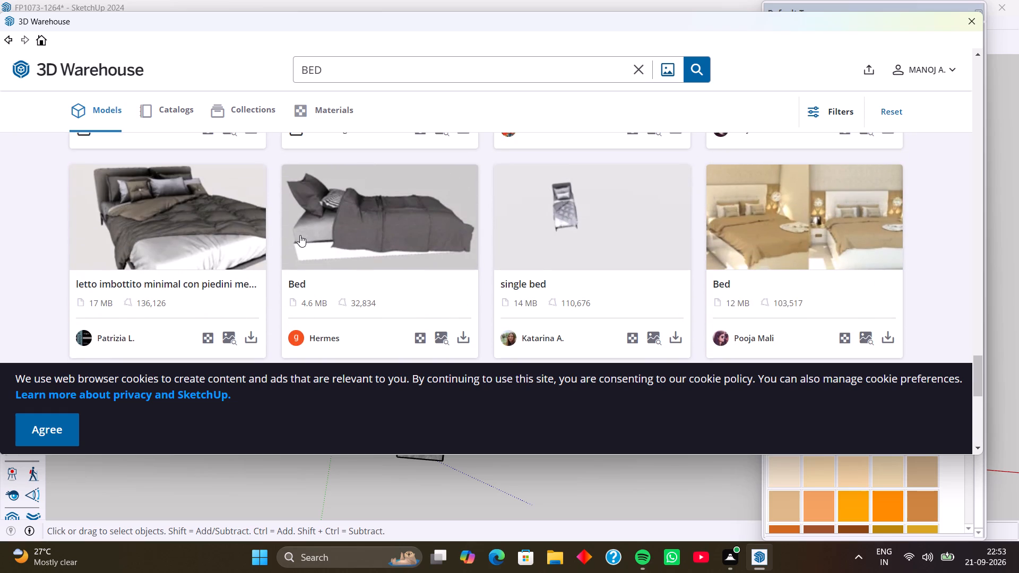
{"action": "scroll", "coordinate": [300, 235], "scroll_direction": "down", "scroll_amount": 1}
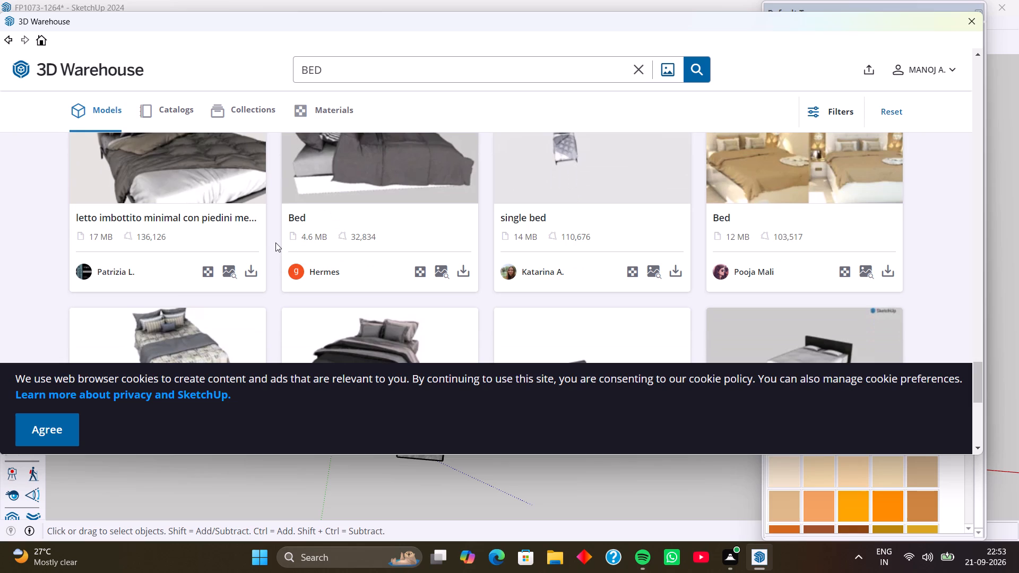
{"action": "scroll", "coordinate": [275, 242], "scroll_direction": "up", "scroll_amount": 2}
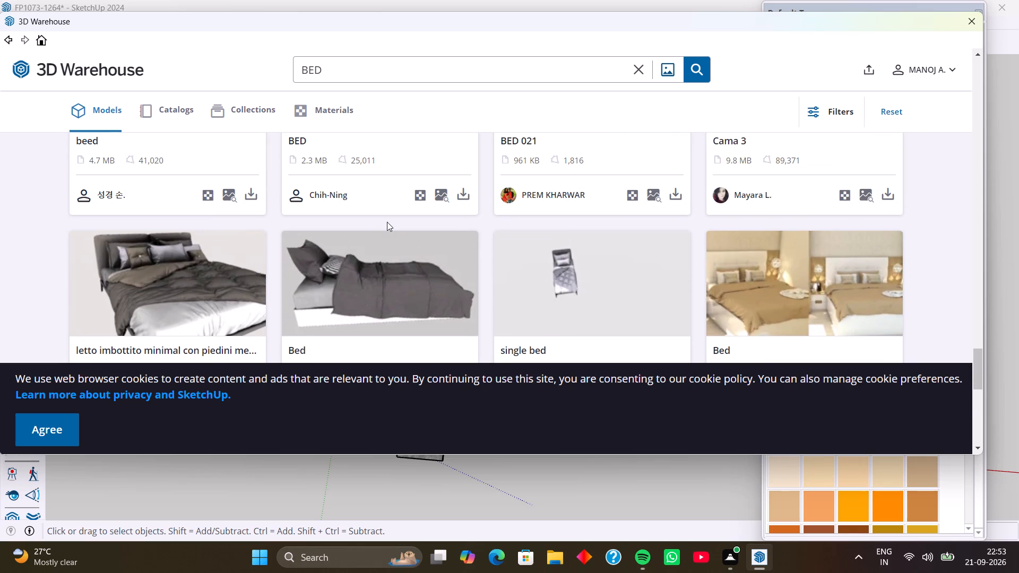
{"action": "scroll", "coordinate": [387, 222], "scroll_direction": "up", "scroll_amount": 3}
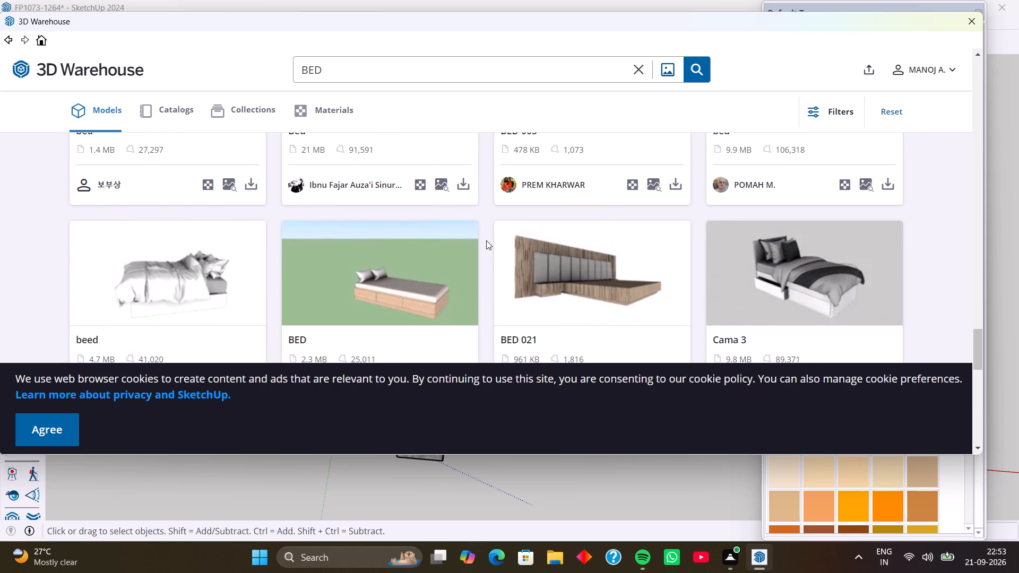
{"action": "scroll", "coordinate": [603, 265], "scroll_direction": "up", "scroll_amount": 1}
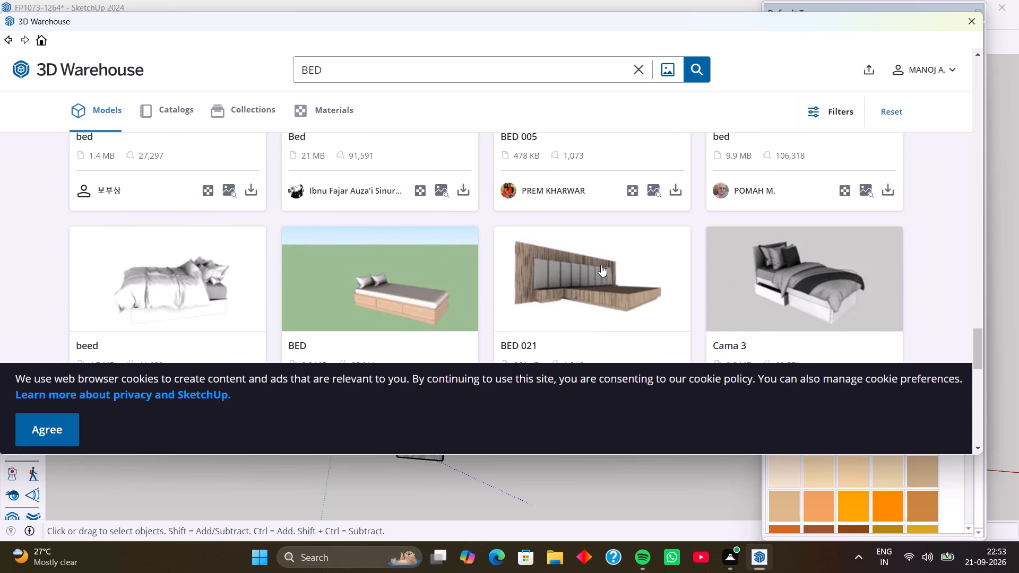
{"action": "scroll", "coordinate": [601, 265], "scroll_direction": "up", "scroll_amount": 1}
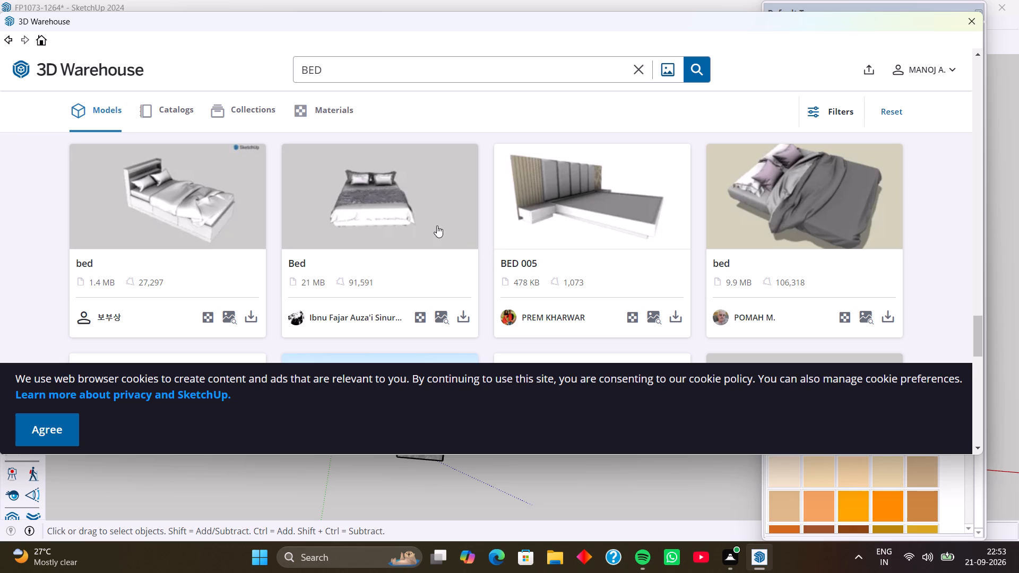
{"action": "scroll", "coordinate": [438, 225], "scroll_direction": "up", "scroll_amount": 4}
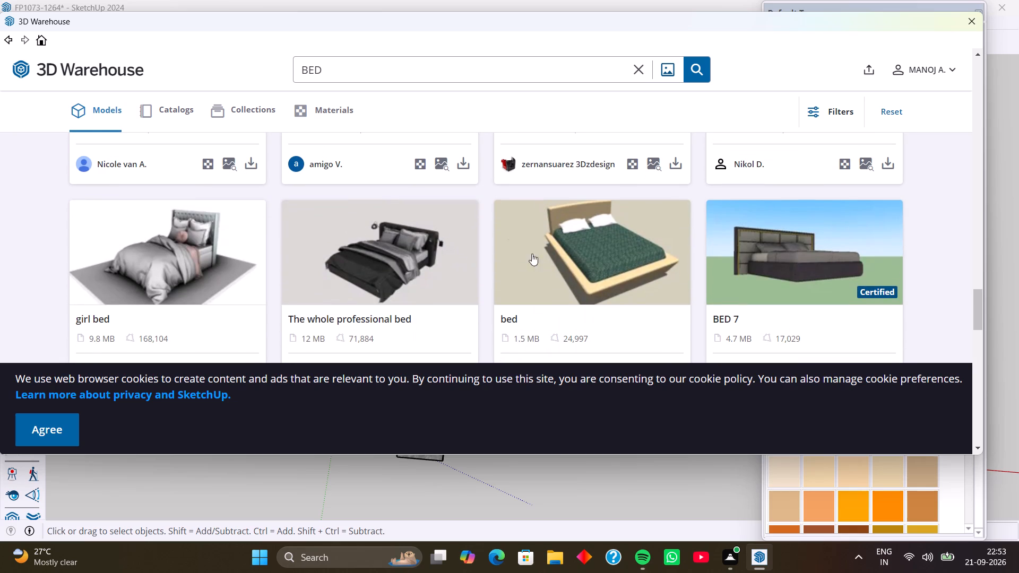
Download "The whole professional bed" directly into the model and place it in the rear bedroom next to the bathroom.
{"action": "scroll", "coordinate": [464, 259], "scroll_direction": "down", "scroll_amount": 1}
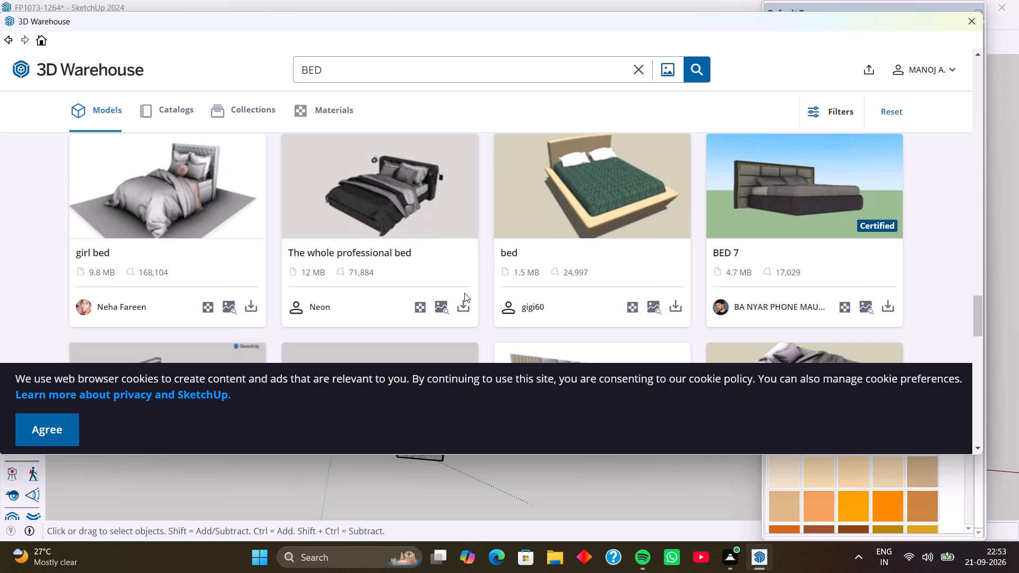
{"action": "left_click", "coordinate": [464, 303]}
{"action": "left_click", "coordinate": [455, 250]}
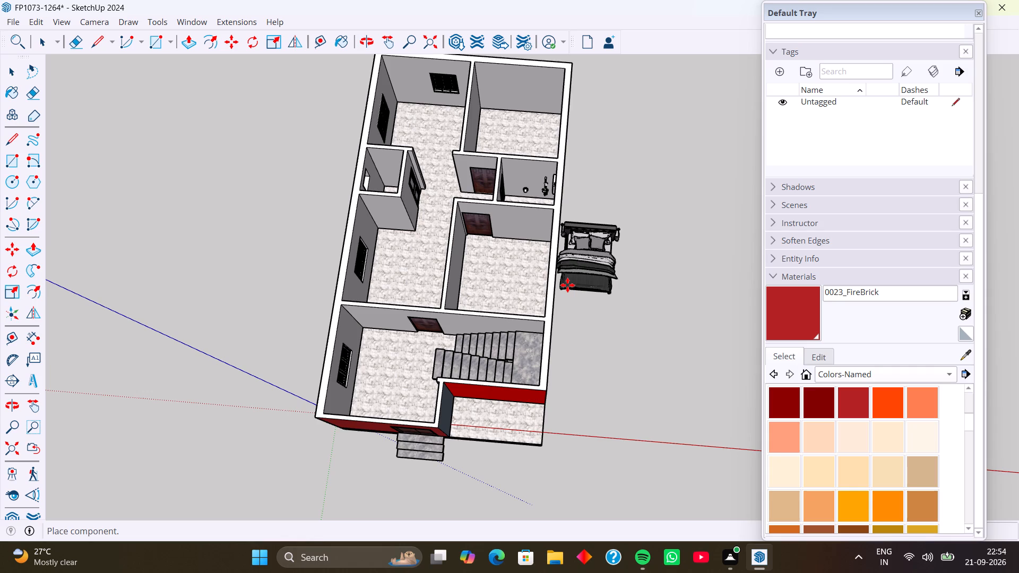
{"action": "middle_click_drag", "start_coordinate": [488, 147], "coordinate": [494, 259]}
{"action": "scroll", "coordinate": [502, 143], "scroll_direction": "up", "scroll_amount": 6}
{"action": "middle_click_drag", "start_coordinate": [476, 144], "coordinate": [471, 262]}
{"action": "scroll", "coordinate": [483, 245], "scroll_direction": "up", "scroll_amount": 2}
{"action": "left_click", "coordinate": [485, 236]}
Examine the placed bed's position against the rear bedroom's walls, door and window from several angles.
{"action": "middle_click_drag", "start_coordinate": [488, 235], "coordinate": [541, 224]}
{"action": "scroll", "coordinate": [488, 235], "scroll_direction": "up", "scroll_amount": 1}
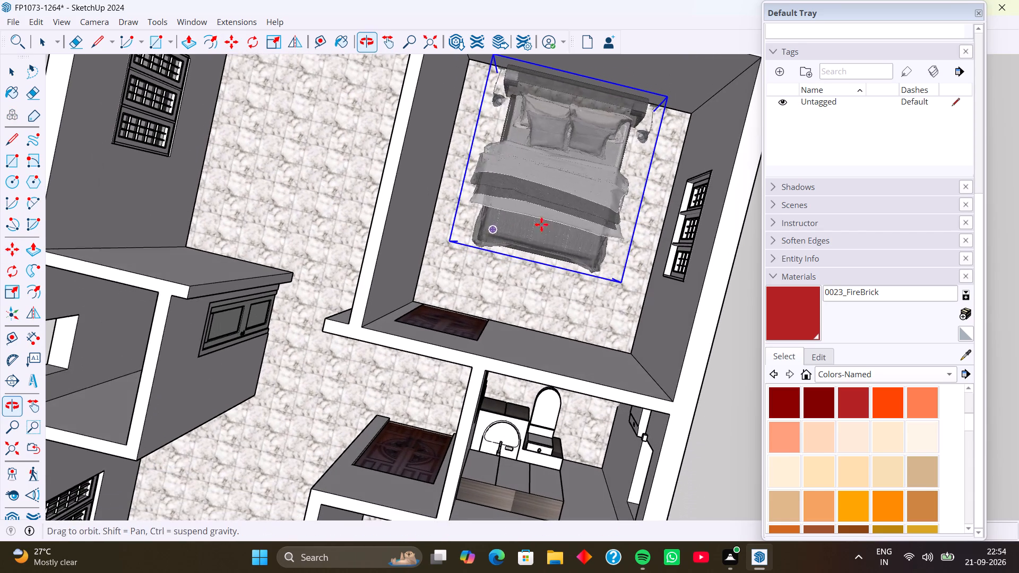
{"action": "middle_click_drag", "start_coordinate": [541, 224], "coordinate": [541, 225]}
{"action": "middle_click_drag", "start_coordinate": [566, 176], "coordinate": [521, 108]}
{"action": "middle_click_drag", "start_coordinate": [565, 219], "coordinate": [493, 143]}
{"action": "middle_click_drag", "start_coordinate": [575, 203], "coordinate": [513, 194]}
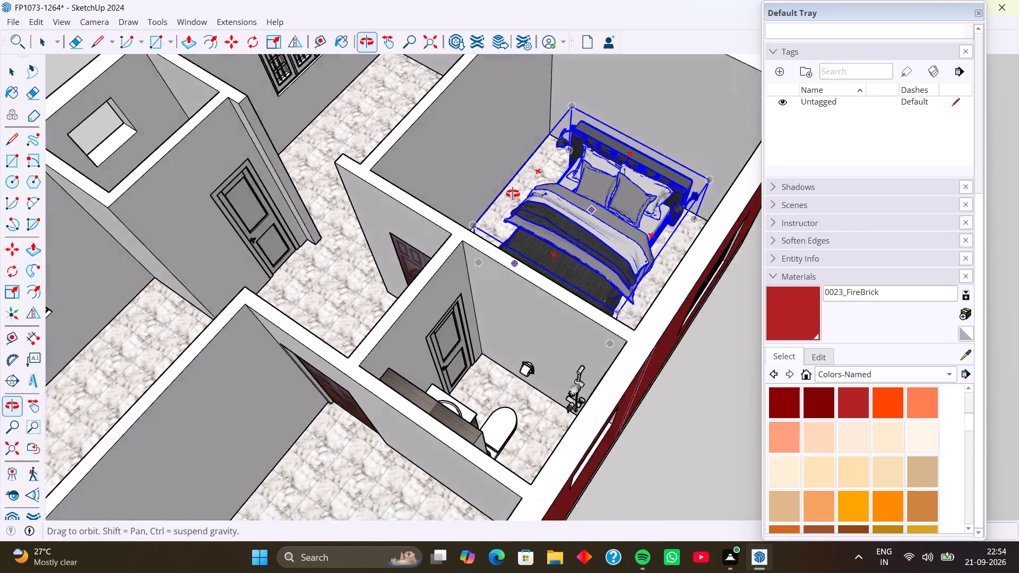
{"action": "middle_click_drag", "start_coordinate": [513, 194], "coordinate": [500, 188]}
{"action": "middle_click_drag", "start_coordinate": [598, 237], "coordinate": [514, 258]}
{"action": "scroll", "coordinate": [569, 228], "scroll_direction": "down", "scroll_amount": 2}
{"action": "middle_click_drag", "start_coordinate": [574, 237], "coordinate": [474, 259]}
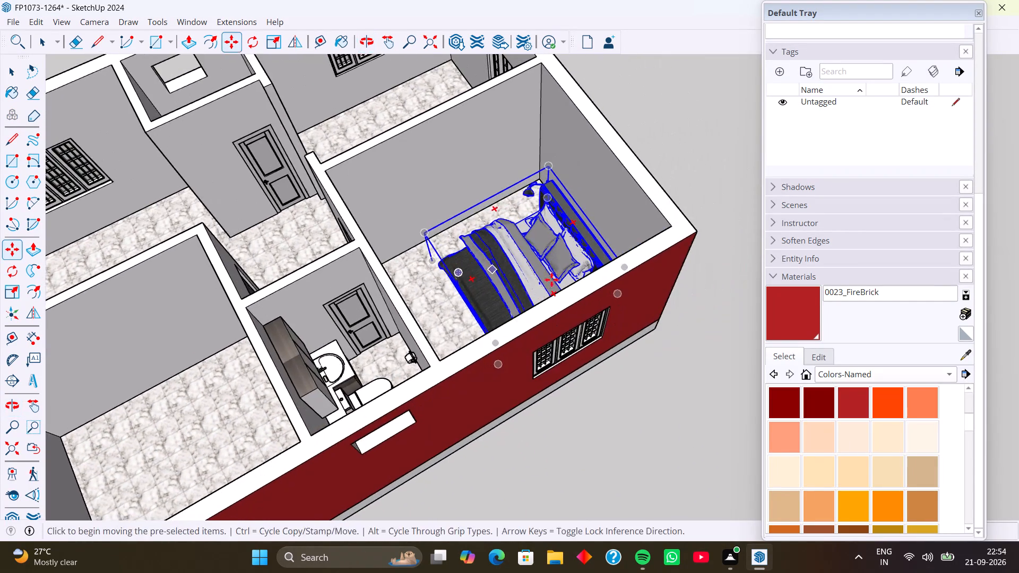
{"action": "middle_click_drag", "start_coordinate": [553, 280], "coordinate": [454, 353]}
{"action": "scroll", "coordinate": [455, 353], "scroll_direction": "down", "scroll_amount": 1}
{"action": "scroll", "coordinate": [523, 279], "scroll_direction": "up", "scroll_amount": 3}
{"action": "middle_click", "coordinate": [523, 279]}
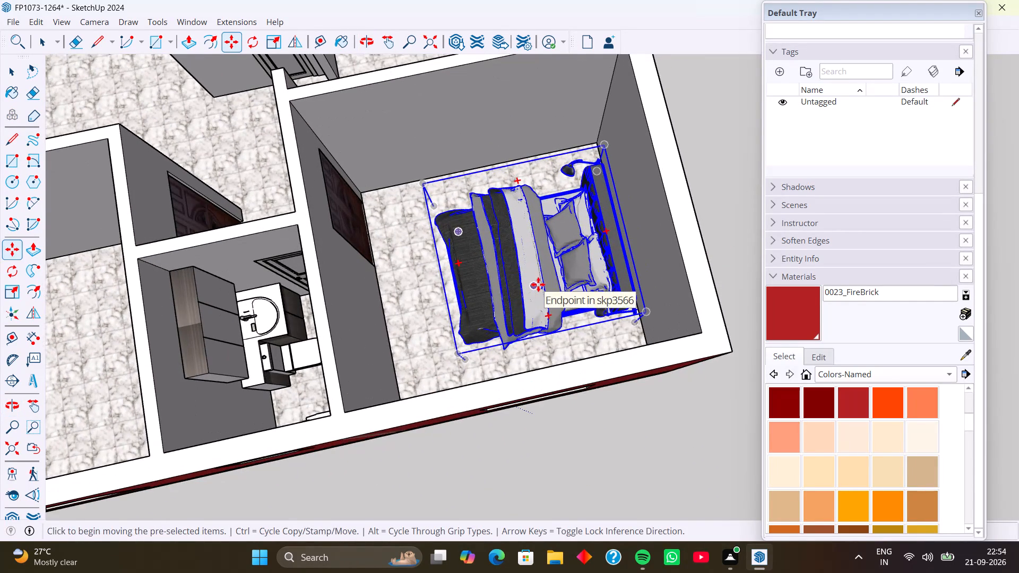
{"action": "scroll", "coordinate": [549, 283], "scroll_direction": "down", "scroll_amount": 2}
{"action": "middle_click_drag", "start_coordinate": [551, 285], "coordinate": [566, 324]}
{"action": "middle_click_drag", "start_coordinate": [573, 274], "coordinate": [594, 255]}
{"action": "middle_click_drag", "start_coordinate": [590, 264], "coordinate": [572, 247]}
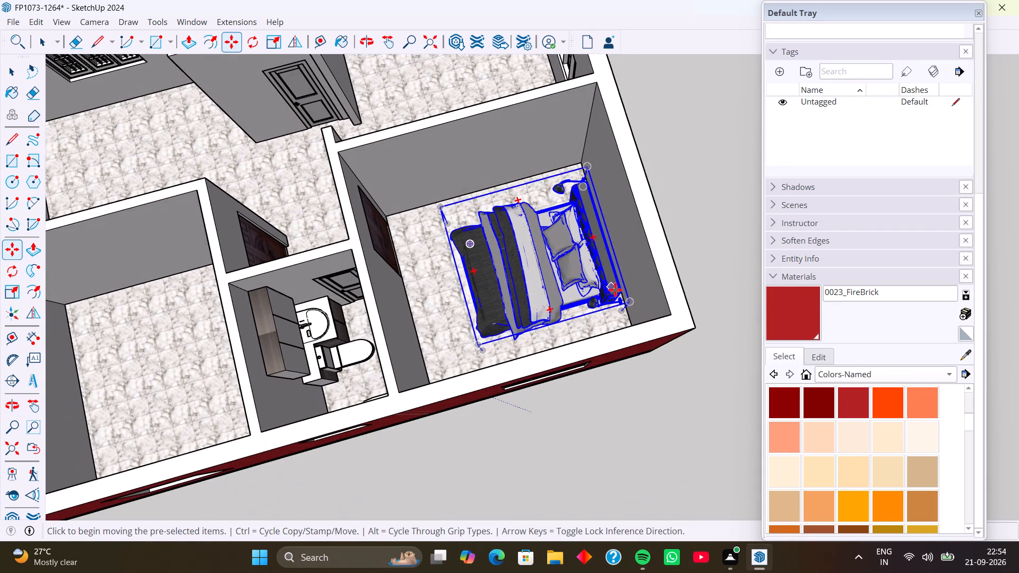
Copy the rear bedroom's bed by its headboard-side corner onto the ground outside the middle bedroom's window wall.
{"action": "left_click", "coordinate": [629, 301]}
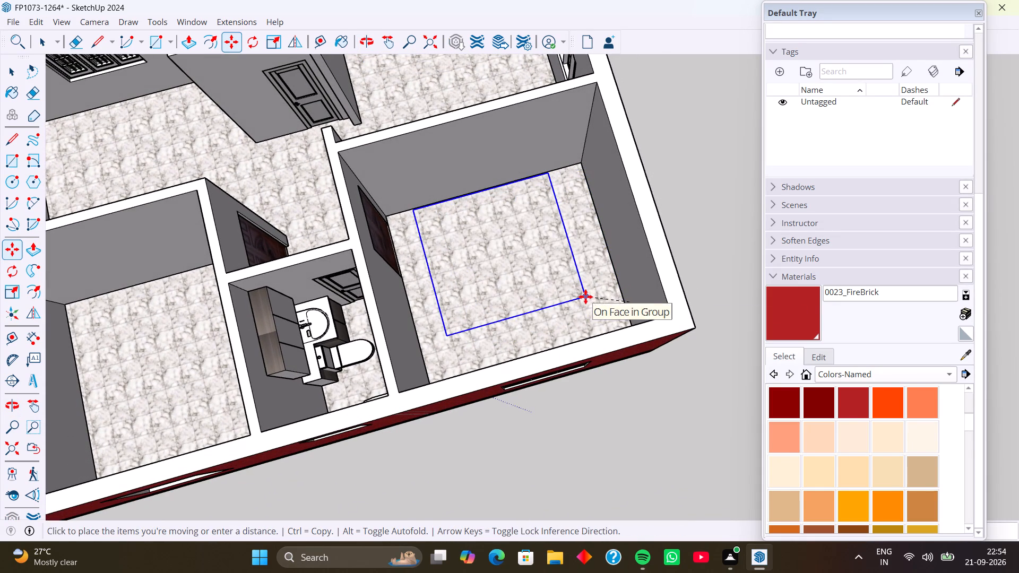
{"action": "scroll", "coordinate": [321, 309], "scroll_direction": "down", "scroll_amount": 4}
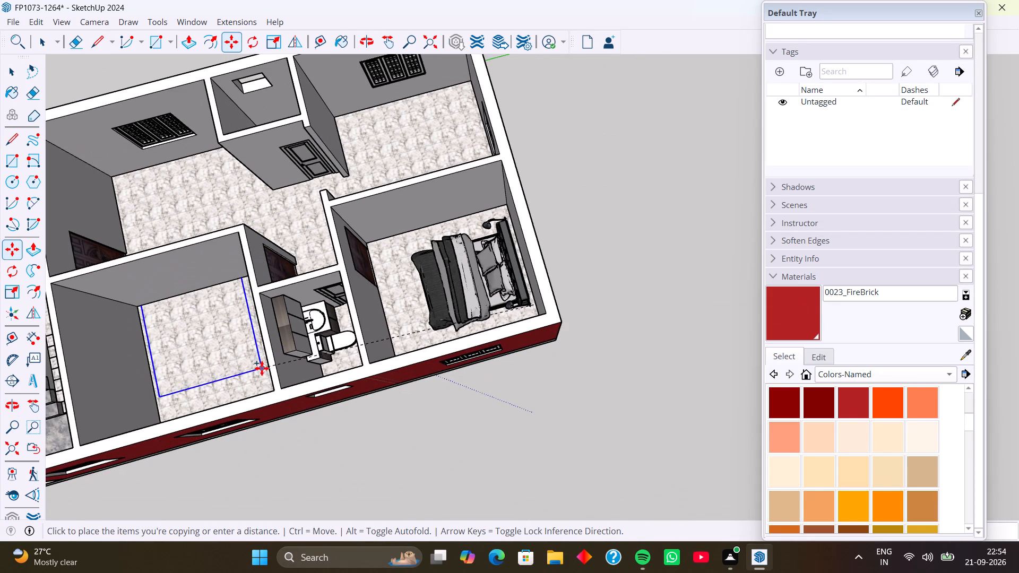
{"action": "middle_click_drag", "start_coordinate": [260, 370], "coordinate": [561, 309]}
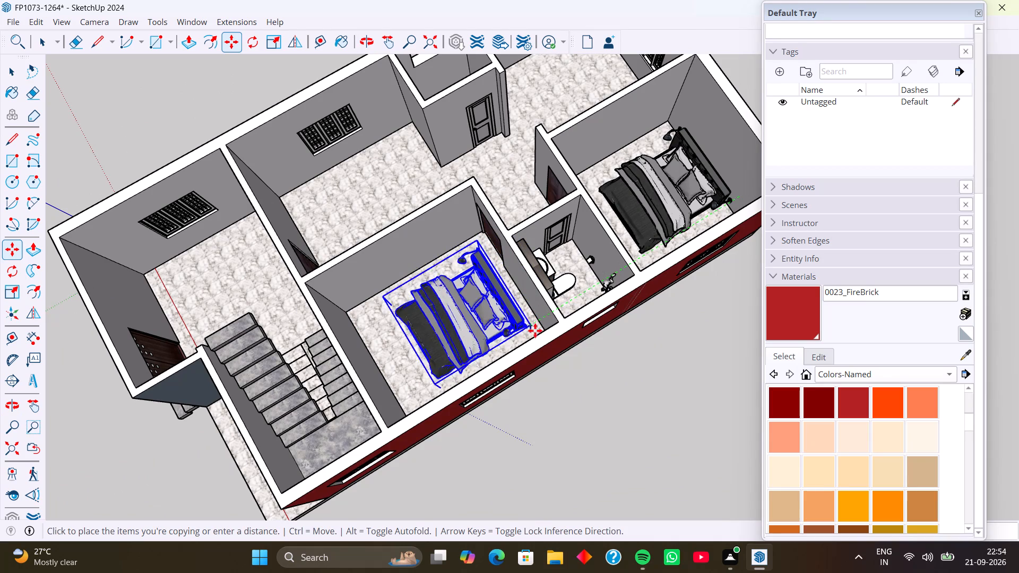
{"action": "scroll", "coordinate": [551, 355], "scroll_direction": "down", "scroll_amount": 1}
{"action": "middle_click_drag", "start_coordinate": [552, 355], "coordinate": [442, 212], "text": "shift"}
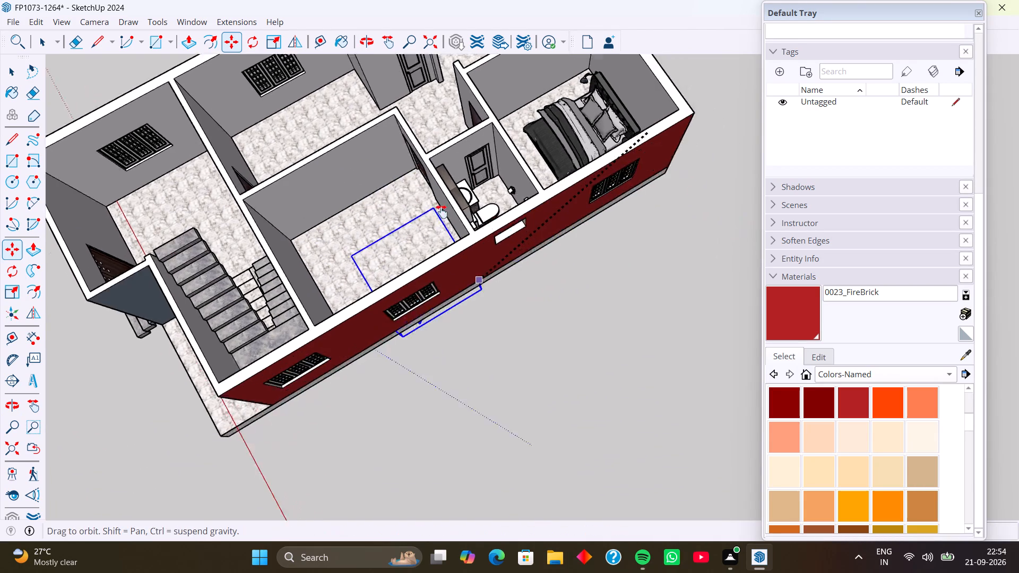
{"action": "middle_click_drag", "start_coordinate": [442, 212], "coordinate": [419, 167], "text": "shift"}
{"action": "left_click", "coordinate": [515, 302]}
Rotate the copied bed a quarter turn about its foot corner so its headboard faces away from the house.
{"action": "middle_click_drag", "start_coordinate": [536, 323], "coordinate": [478, 272]}
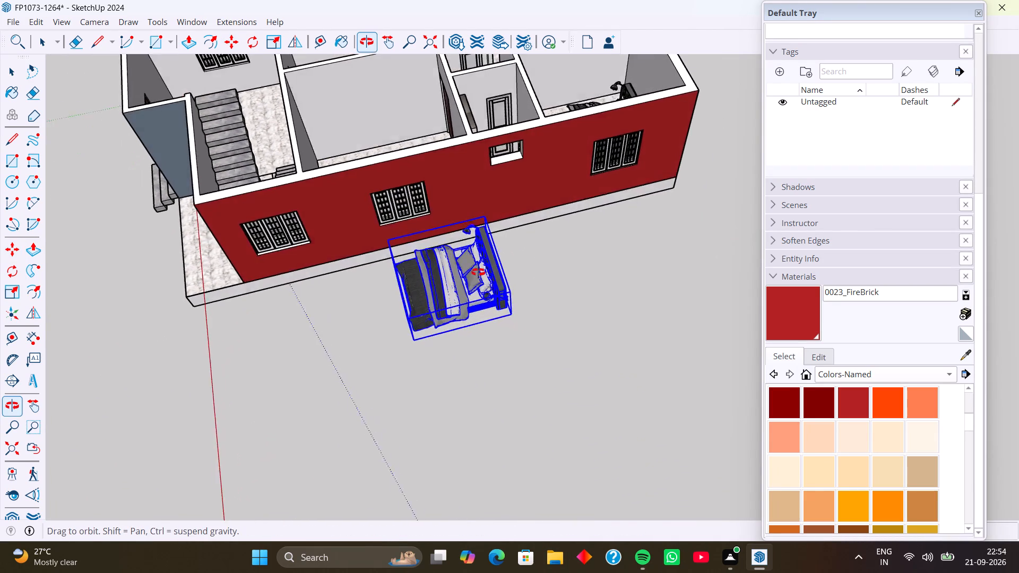
{"action": "middle_click_drag", "start_coordinate": [478, 272], "coordinate": [444, 211]}
{"action": "left_click", "coordinate": [17, 272]}
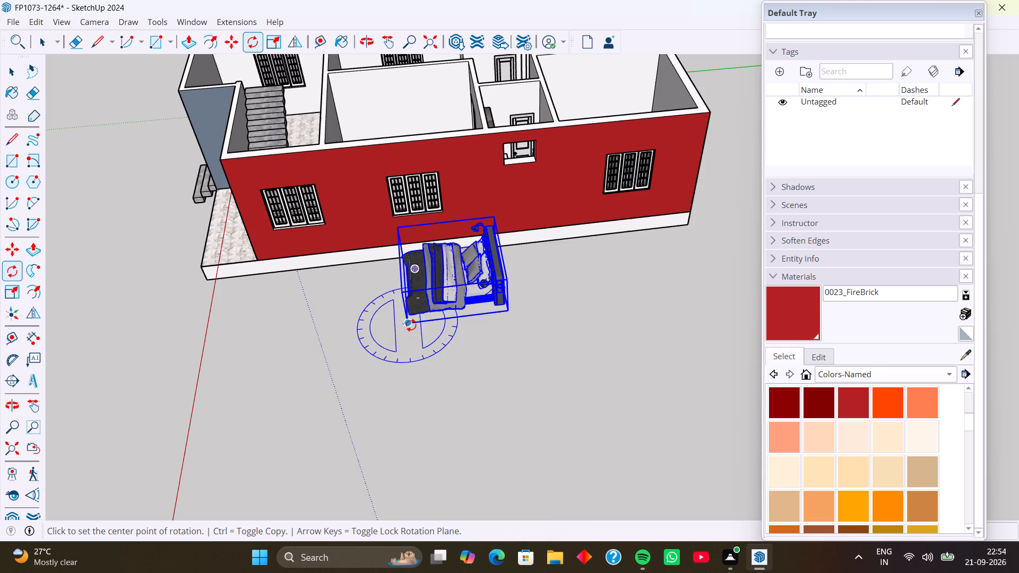
{"action": "left_click", "coordinate": [411, 325]}
{"action": "left_click", "coordinate": [544, 308]}
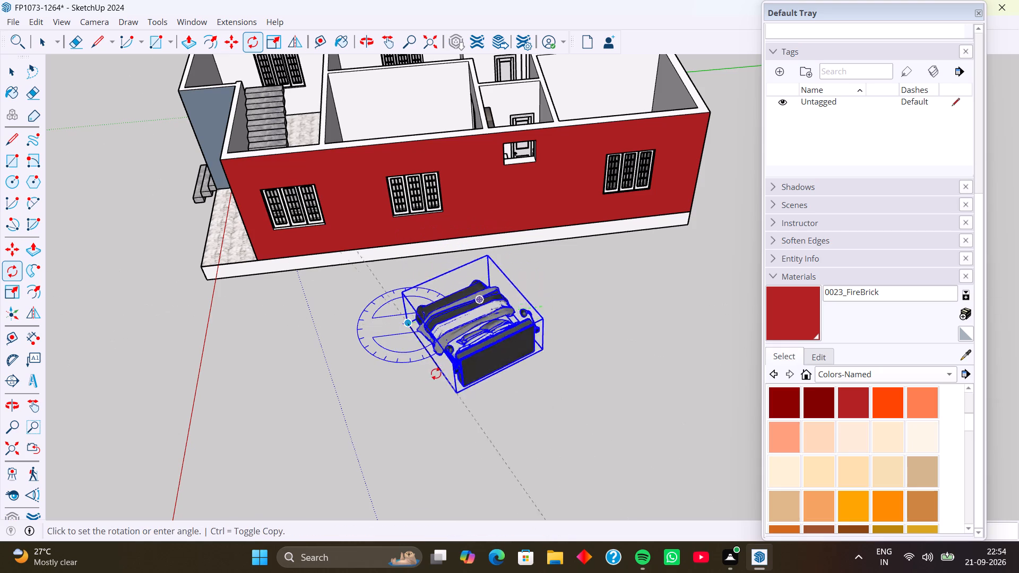
{"action": "left_click", "coordinate": [411, 417]}
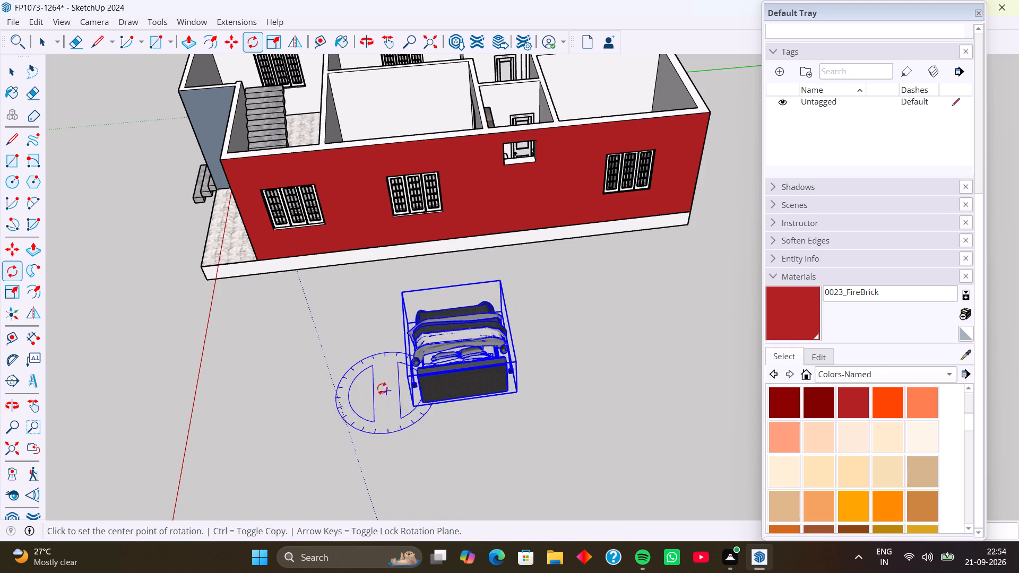
Move the rotated bed by its headboard corner into the middle bedroom, with the headboard against the outer window wall.
{"action": "middle_click_drag", "start_coordinate": [381, 388], "coordinate": [543, 370]}
{"action": "middle_click_drag", "start_coordinate": [524, 377], "coordinate": [626, 372]}
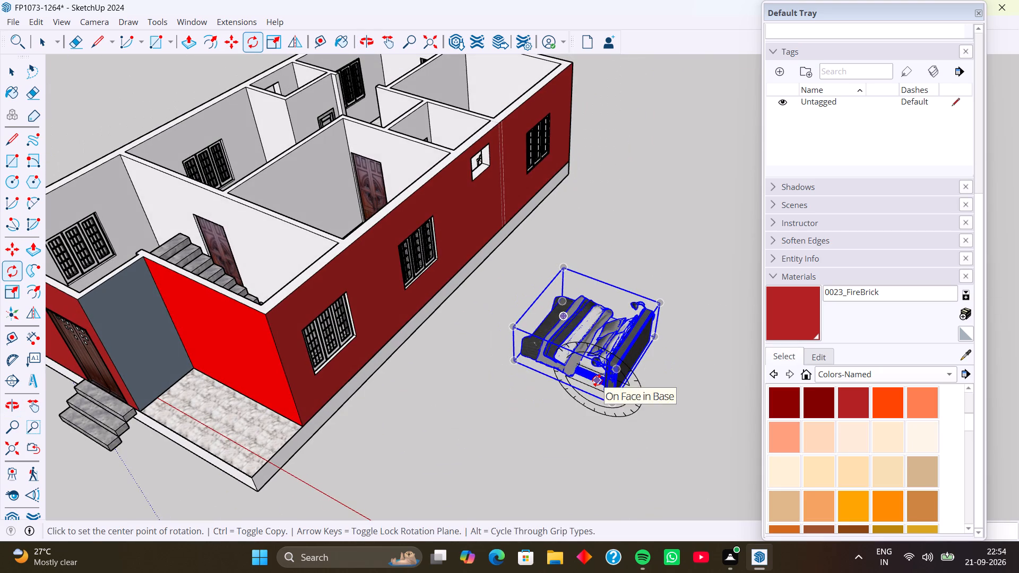
{"action": "key", "text": "m"}
{"action": "middle_click_drag", "start_coordinate": [616, 385], "coordinate": [738, 376]}
{"action": "scroll", "coordinate": [653, 362], "scroll_direction": "up", "scroll_amount": 4}
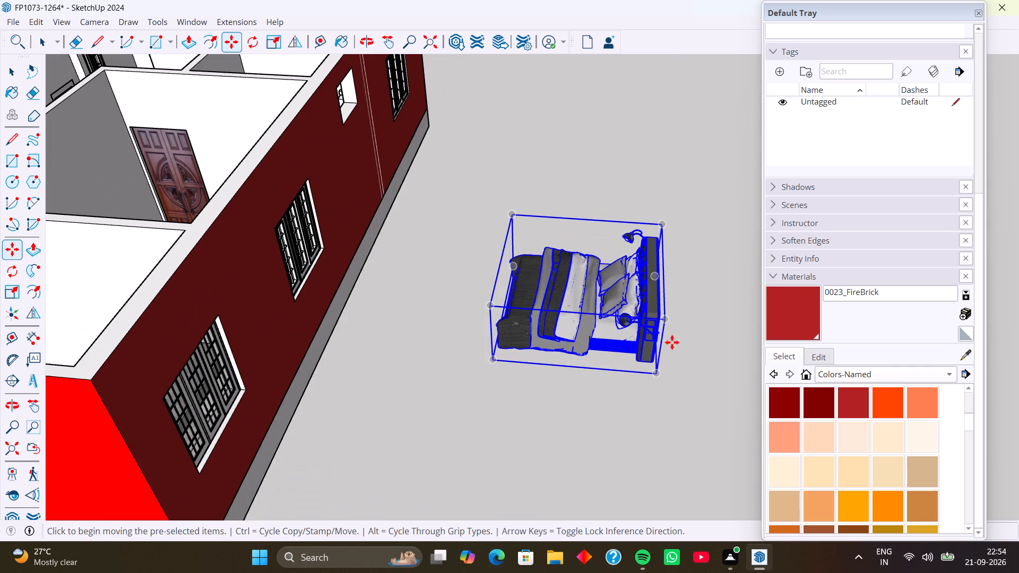
{"action": "left_click", "coordinate": [665, 320]}
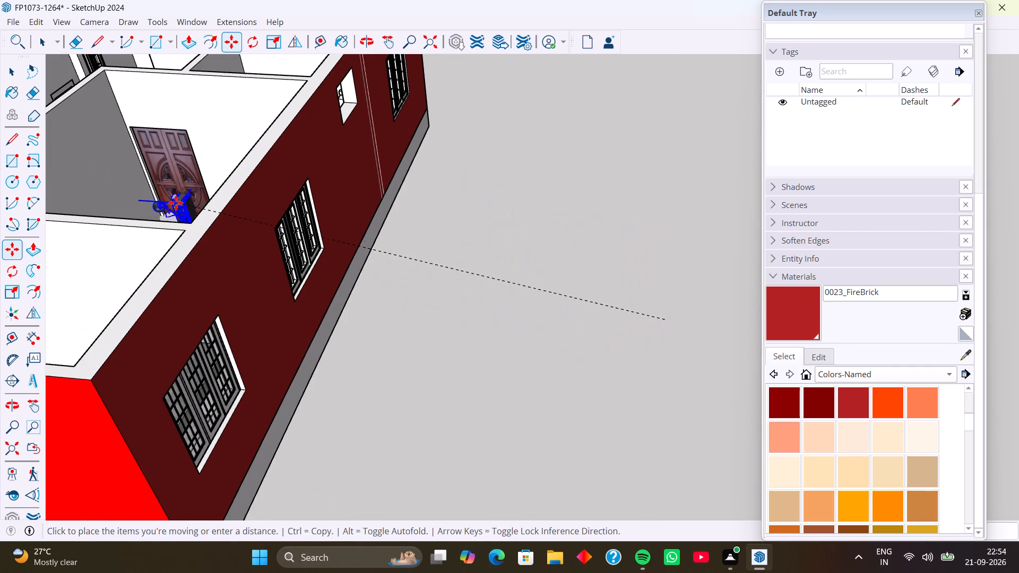
{"action": "left_click_drag", "start_coordinate": [188, 222], "coordinate": [194, 222]}
Lower the bed along the vertical axis to floor level, using the bottom edge of the outer wall as reference.
{"action": "middle_click_drag", "start_coordinate": [295, 203], "coordinate": [183, 319]}
{"action": "middle_click_drag", "start_coordinate": [238, 239], "coordinate": [230, 203]}
{"action": "middle_click_drag", "start_coordinate": [264, 238], "coordinate": [203, 232]}
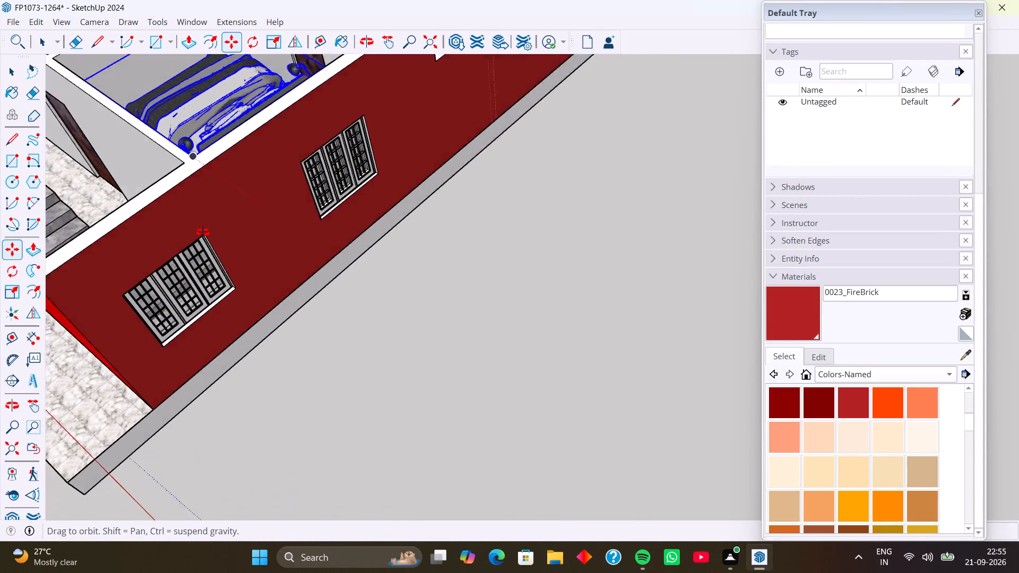
{"action": "middle_click_drag", "start_coordinate": [203, 232], "coordinate": [179, 232]}
{"action": "scroll", "coordinate": [245, 216], "scroll_direction": "up", "scroll_amount": 3}
{"action": "left_click", "coordinate": [236, 163]}
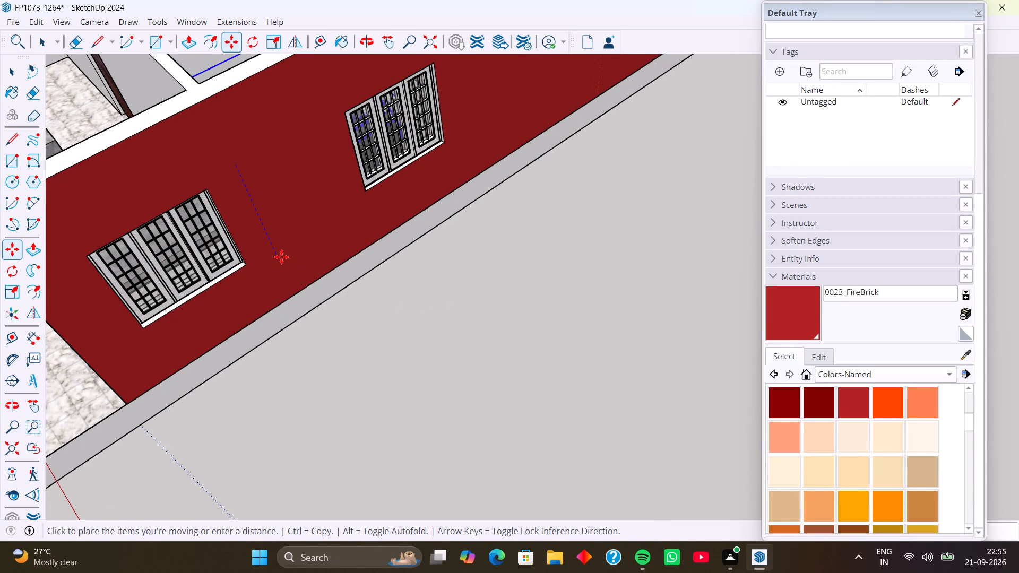
{"action": "key", "text": "Up"}
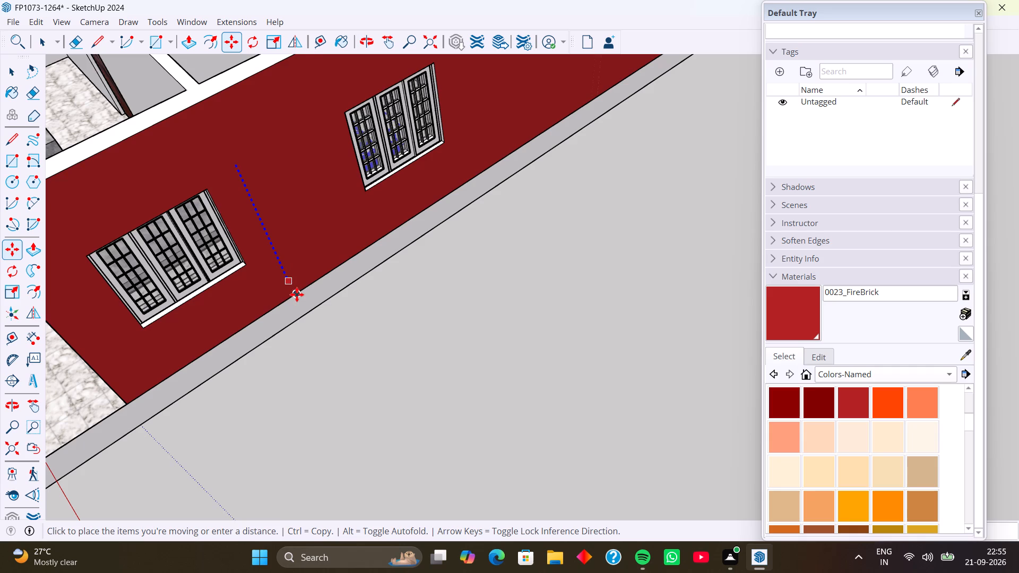
{"action": "left_click", "coordinate": [297, 294]}
Slide the bed along the middle bedroom's window wall, away from the staircase toward the bathroom side, and deselect it.
{"action": "middle_click_drag", "start_coordinate": [295, 209], "coordinate": [408, 190]}
{"action": "scroll", "coordinate": [279, 215], "scroll_direction": "down", "scroll_amount": 5}
{"action": "middle_click_drag", "start_coordinate": [265, 233], "coordinate": [414, 216]}
{"action": "middle_click_drag", "start_coordinate": [312, 267], "coordinate": [140, 317]}
{"action": "middle_click_drag", "start_coordinate": [356, 240], "coordinate": [161, 271]}
{"action": "scroll", "coordinate": [294, 239], "scroll_direction": "down", "scroll_amount": 5}
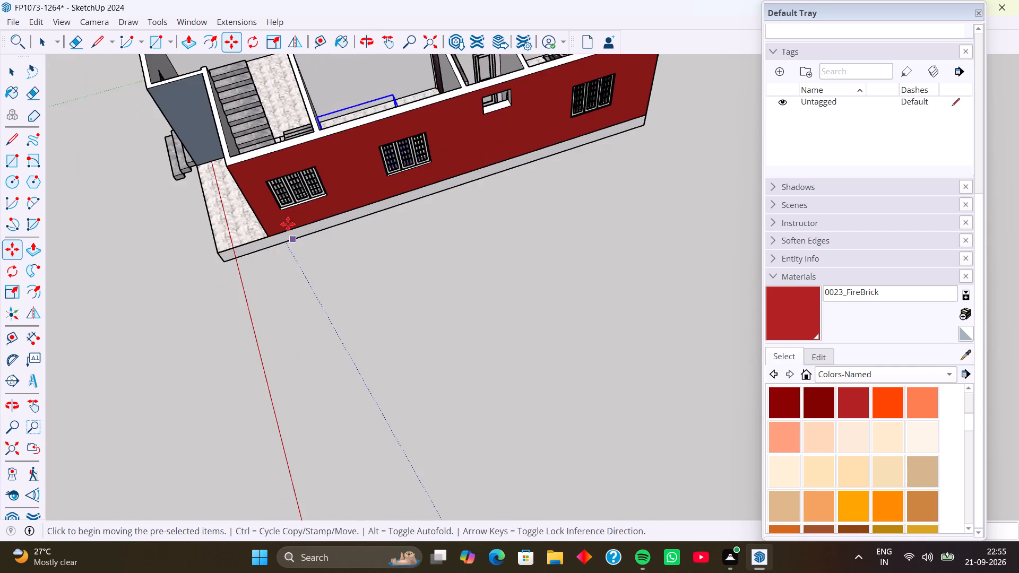
{"action": "middle_click_drag", "start_coordinate": [287, 189], "coordinate": [306, 313]}
{"action": "middle_click_drag", "start_coordinate": [386, 294], "coordinate": [275, 331]}
{"action": "scroll", "coordinate": [419, 217], "scroll_direction": "up", "scroll_amount": 8}
{"action": "middle_click_drag", "start_coordinate": [471, 241], "coordinate": [446, 315]}
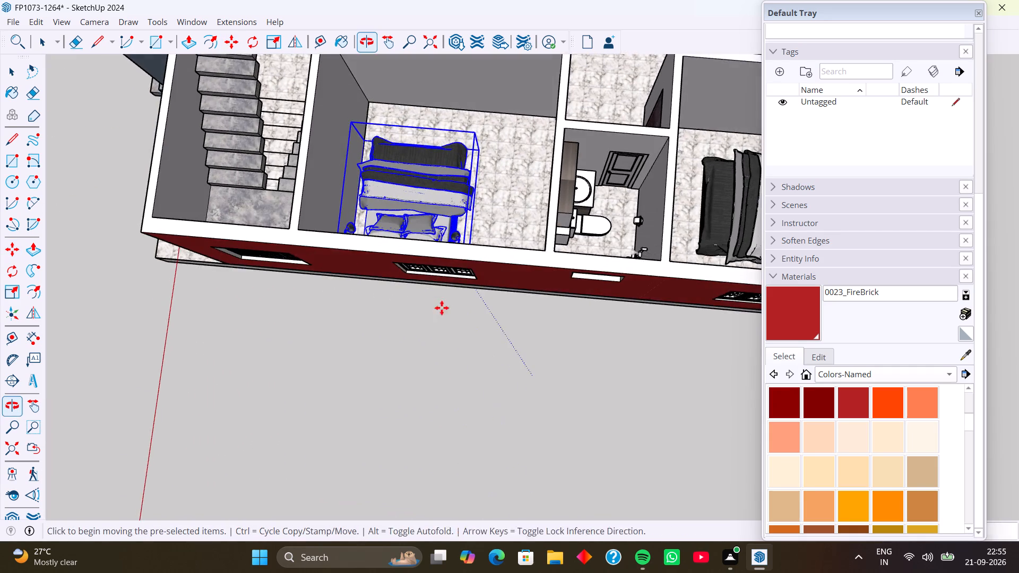
{"action": "scroll", "coordinate": [448, 243], "scroll_direction": "up", "scroll_amount": 6}
{"action": "middle_click_drag", "start_coordinate": [489, 262], "coordinate": [462, 320]}
{"action": "scroll", "coordinate": [456, 292], "scroll_direction": "up", "scroll_amount": 9}
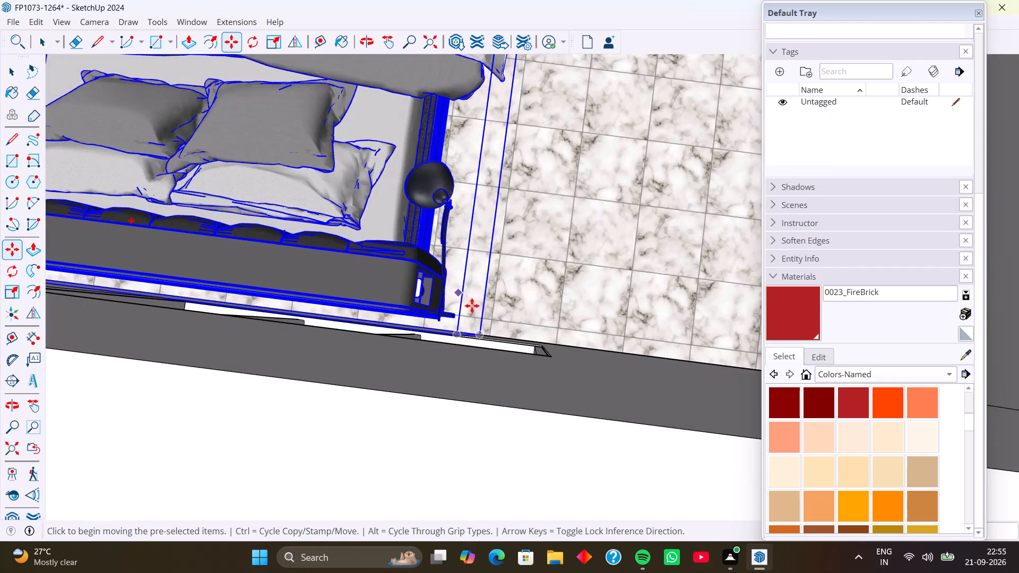
{"action": "middle_click_drag", "start_coordinate": [476, 310], "coordinate": [451, 309]}
{"action": "left_click", "coordinate": [451, 327]}
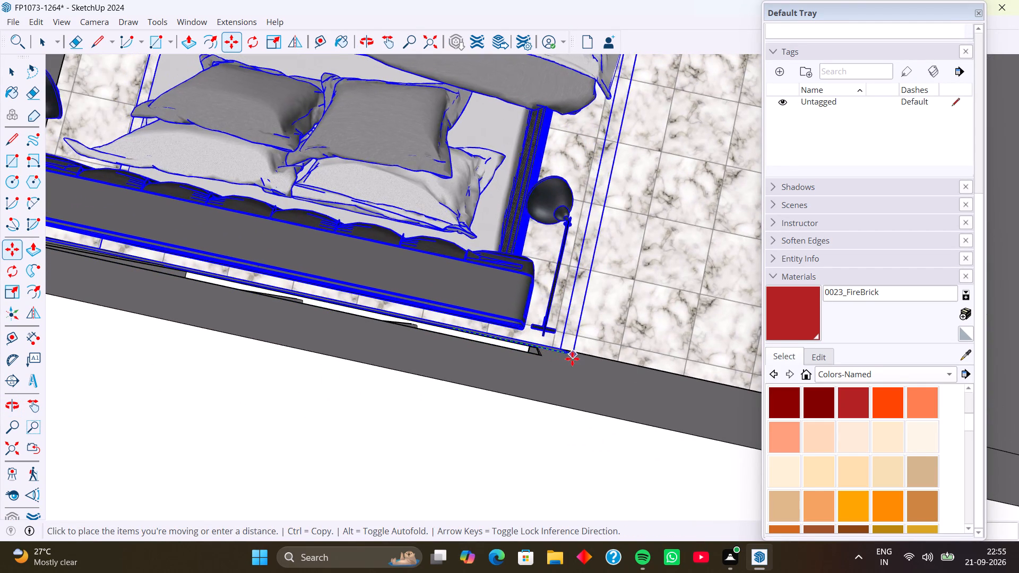
{"action": "left_click", "coordinate": [618, 371]}
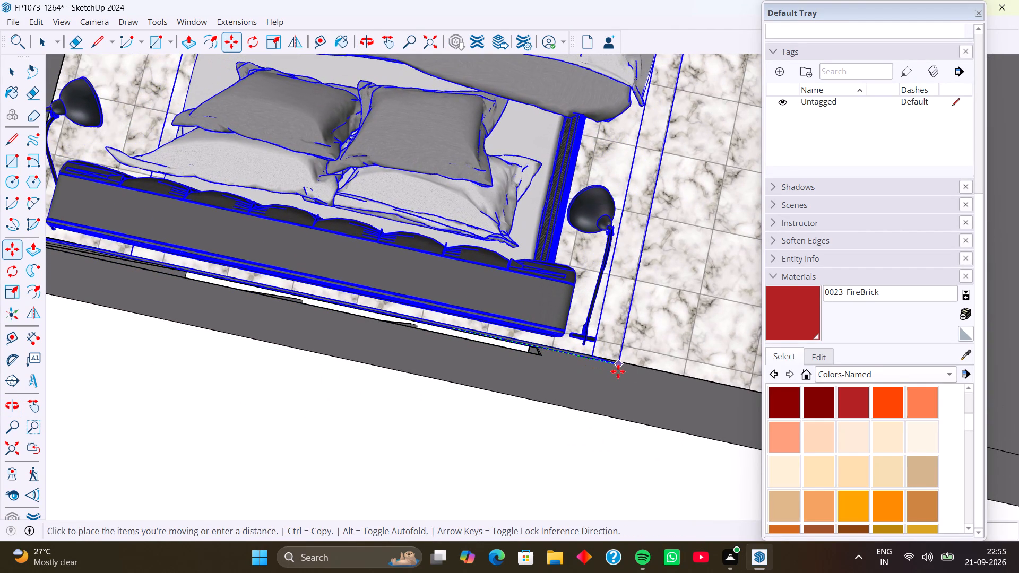
{"action": "scroll", "coordinate": [542, 286], "scroll_direction": "down", "scroll_amount": 5}
{"action": "middle_click_drag", "start_coordinate": [538, 312], "coordinate": [538, 293]}
{"action": "key", "text": "space"}
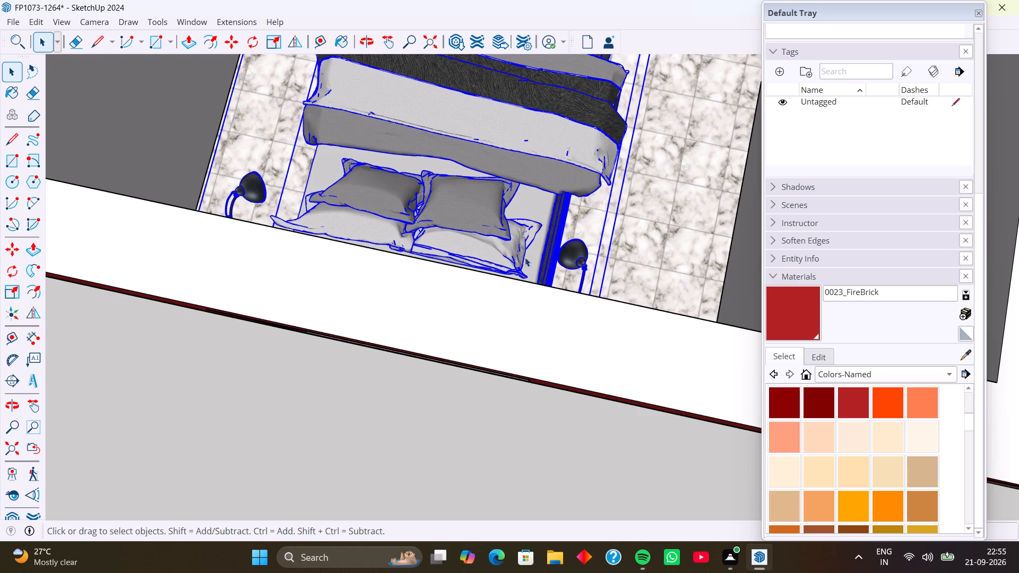
{"action": "scroll", "coordinate": [517, 251], "scroll_direction": "down", "scroll_amount": 1}
{"action": "left_click", "coordinate": [283, 369]}
{"action": "middle_click_drag", "start_coordinate": [471, 251], "coordinate": [194, 273]}
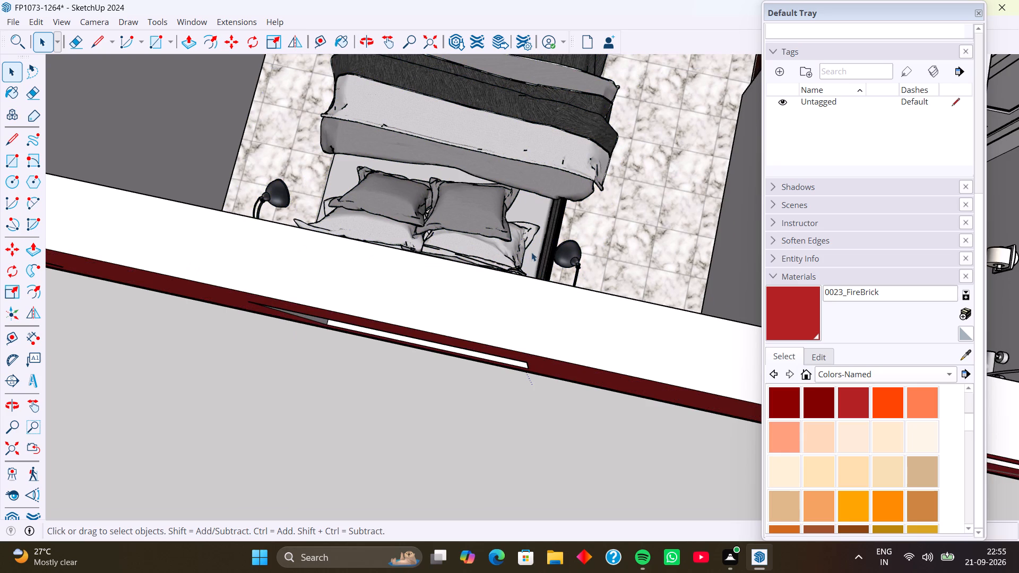
Examine the placed beds in both bedrooms and the empty rooms along the opposite outer wall from several angles.
{"action": "scroll", "coordinate": [545, 231], "scroll_direction": "down", "scroll_amount": 8}
{"action": "middle_click_drag", "start_coordinate": [559, 273], "coordinate": [420, 307]}
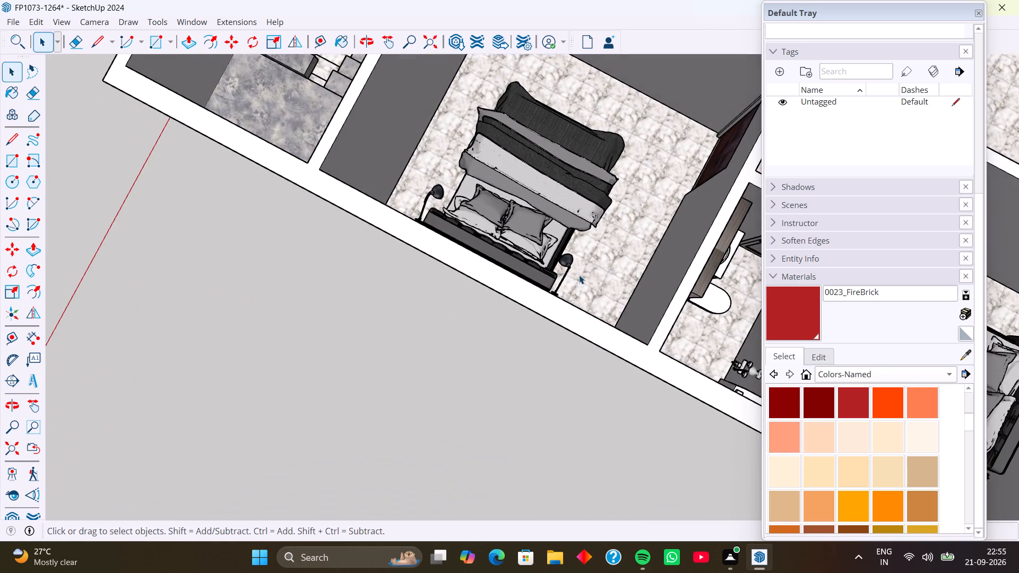
{"action": "scroll", "coordinate": [579, 275], "scroll_direction": "down", "scroll_amount": 4}
{"action": "middle_click_drag", "start_coordinate": [605, 333], "coordinate": [647, 274]}
{"action": "scroll", "coordinate": [637, 238], "scroll_direction": "down", "scroll_amount": 3}
{"action": "middle_click_drag", "start_coordinate": [641, 236], "coordinate": [450, 312]}
{"action": "middle_click_drag", "start_coordinate": [529, 322], "coordinate": [283, 320]}
{"action": "middle_click_drag", "start_coordinate": [565, 327], "coordinate": [281, 317]}
{"action": "middle_click_drag", "start_coordinate": [583, 338], "coordinate": [347, 348]}
{"action": "middle_click_drag", "start_coordinate": [562, 303], "coordinate": [377, 280]}
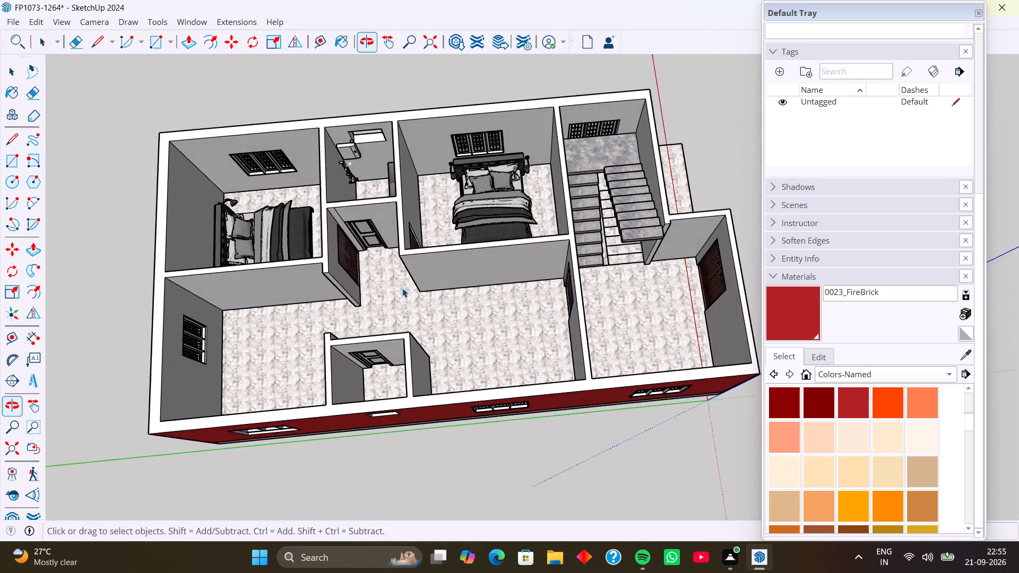
{"action": "middle_click_drag", "start_coordinate": [463, 296], "coordinate": [436, 306]}
{"action": "scroll", "coordinate": [495, 220], "scroll_direction": "up", "scroll_amount": 7}
{"action": "middle_click_drag", "start_coordinate": [496, 215], "coordinate": [493, 300]}
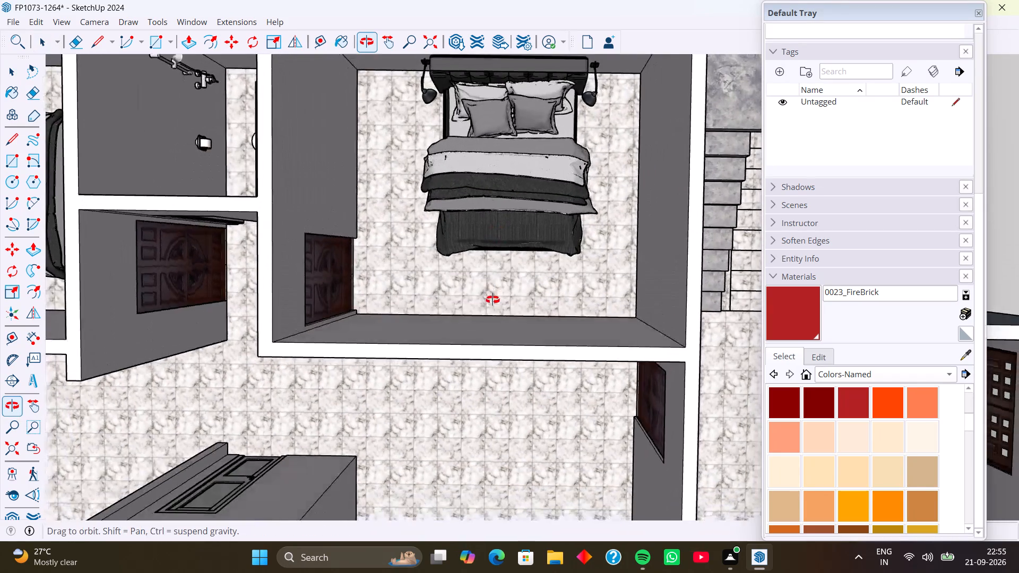
{"action": "middle_click_drag", "start_coordinate": [493, 300], "coordinate": [474, 233]}
{"action": "scroll", "coordinate": [479, 231], "scroll_direction": "down", "scroll_amount": 2}
{"action": "middle_click_drag", "start_coordinate": [477, 249], "coordinate": [460, 199]}
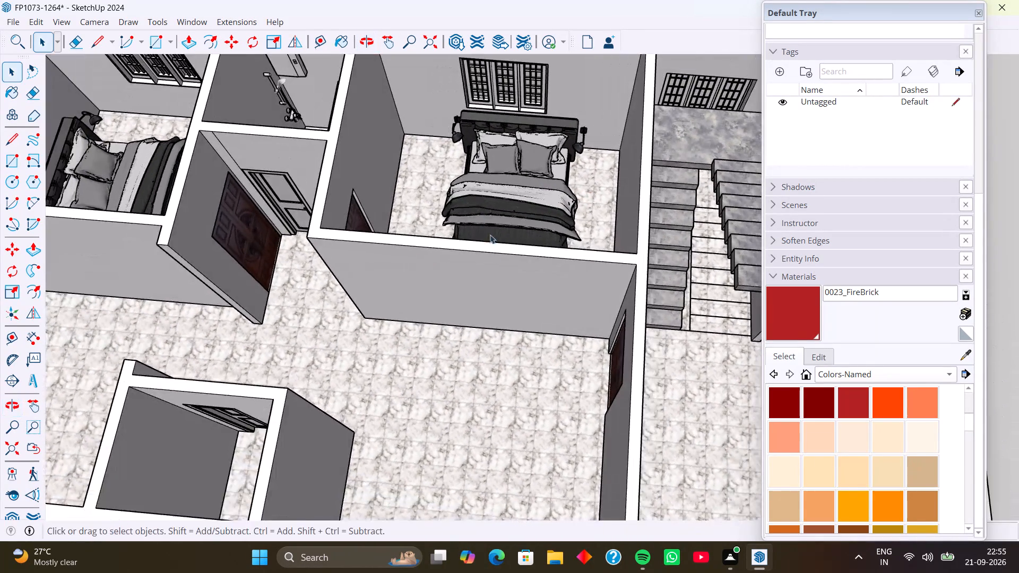
{"action": "scroll", "coordinate": [494, 250], "scroll_direction": "down", "scroll_amount": 4}
{"action": "middle_click_drag", "start_coordinate": [456, 358], "coordinate": [602, 249], "text": "shift"}
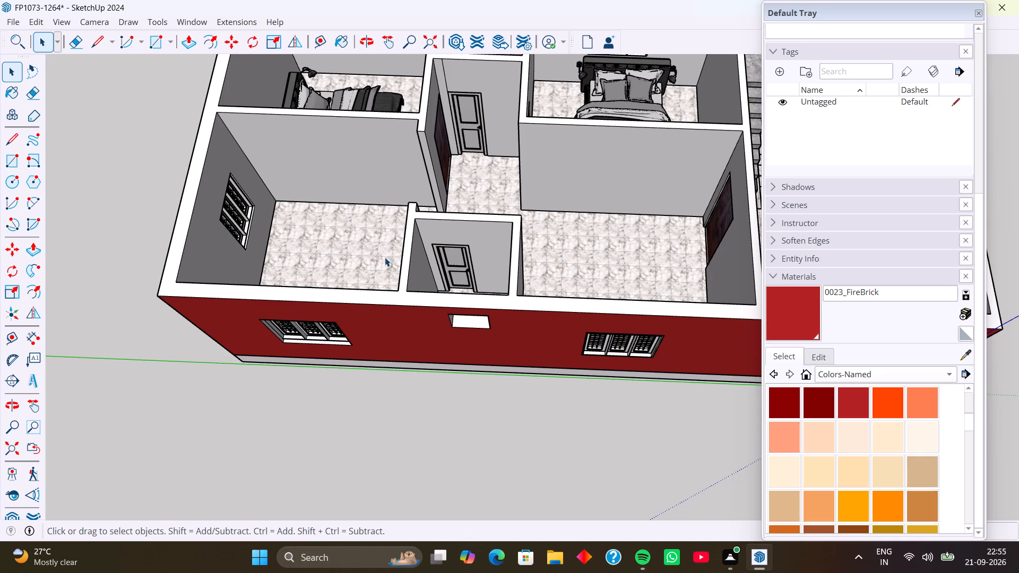
{"action": "middle_click_drag", "start_coordinate": [438, 253], "coordinate": [382, 256]}
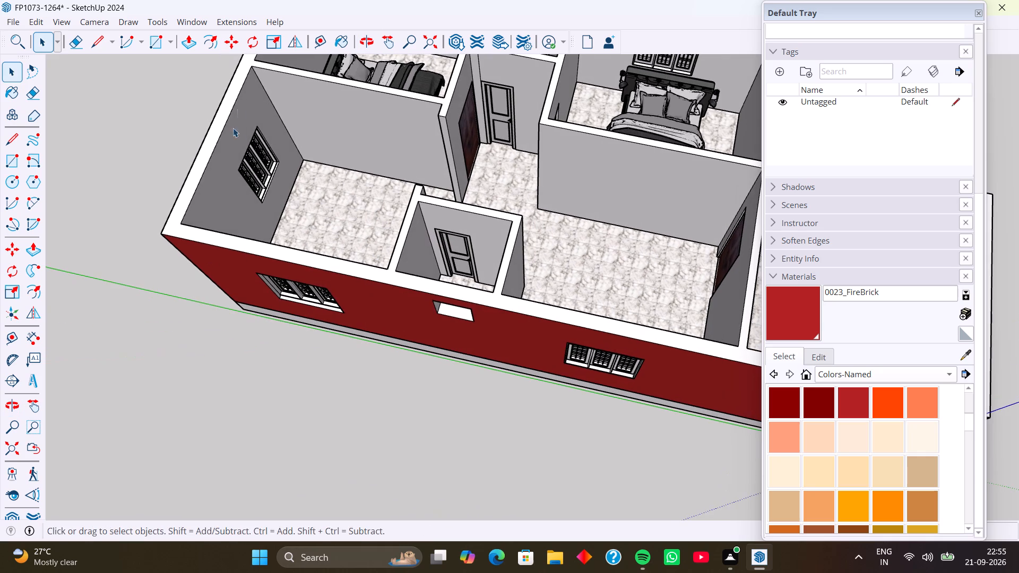
Search the 3D Warehouse for KITCHEN models, replacing the previous bed search.
{"action": "left_click", "coordinate": [193, 25]}
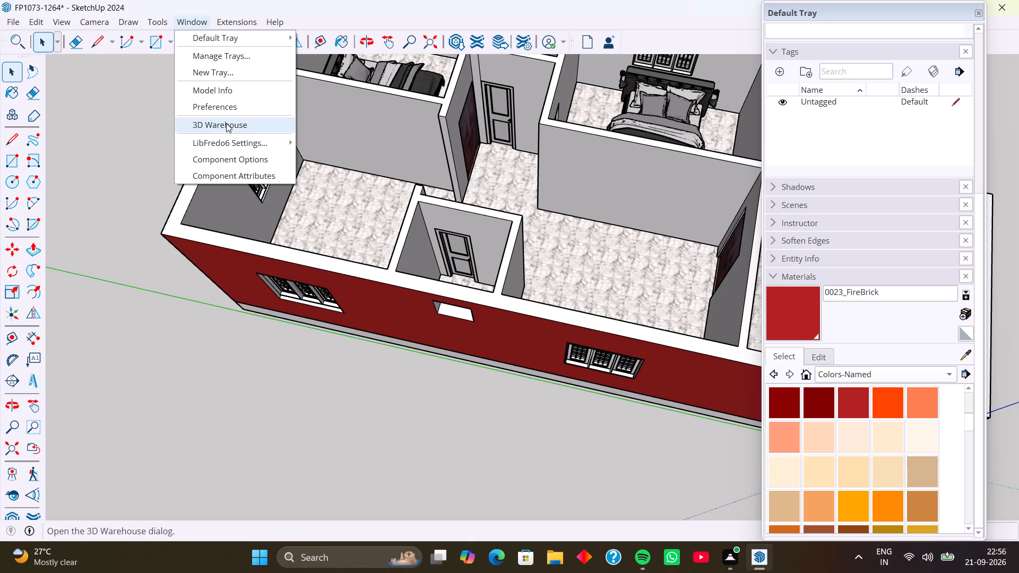
{"action": "left_click", "coordinate": [226, 123]}
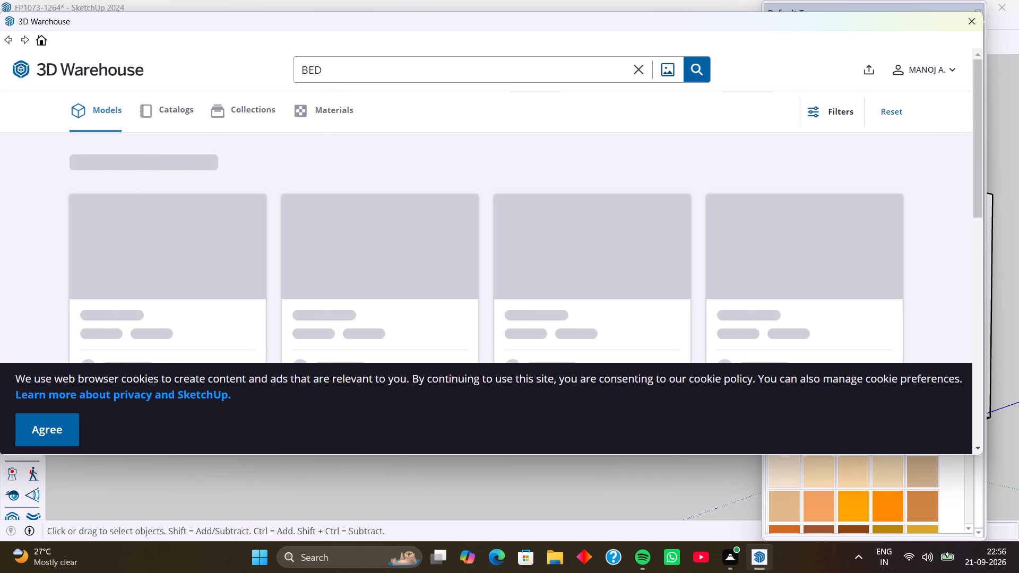
{"action": "left_click", "coordinate": [348, 69]}
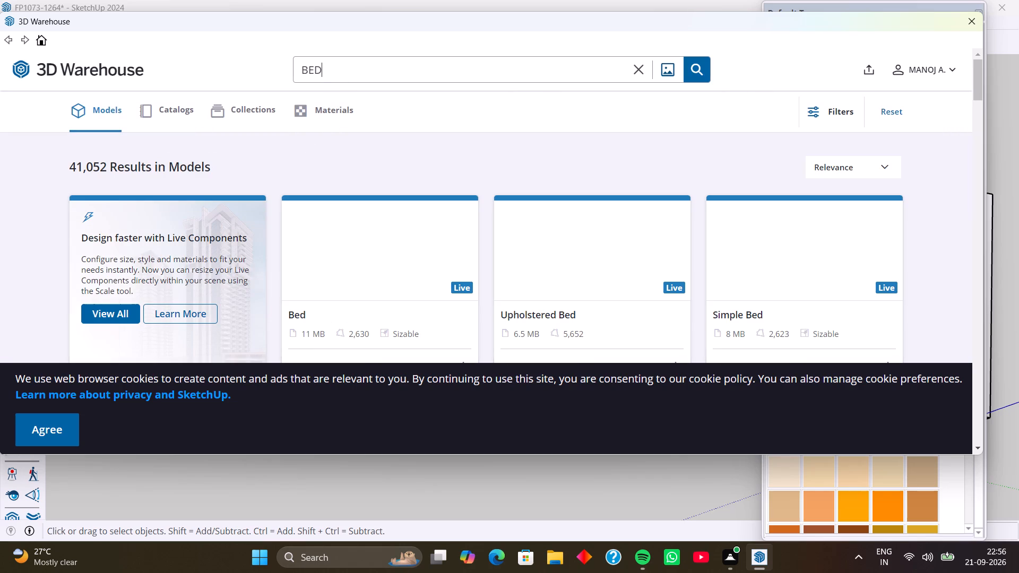
{"action": "key", "text": "BackSpace"}
{"action": "key", "text": "BackSpace"}
{"action": "key", "text": "BackSpace"}
{"action": "key", "text": "BackSpace"}
{"action": "key", "text": "BackSpace"}
{"action": "key", "text": "BackSpace"}
{"action": "key", "text": "BackSpace"}
{"action": "key", "text": "BackSpace"}
{"action": "key", "text": "BackSpace"}
{"action": "key", "text": "BackSpace"}
{"action": "key", "text": "BackSpace"}
{"action": "key", "text": "BackSpace"}
{"action": "key", "text": "BackSpace"}
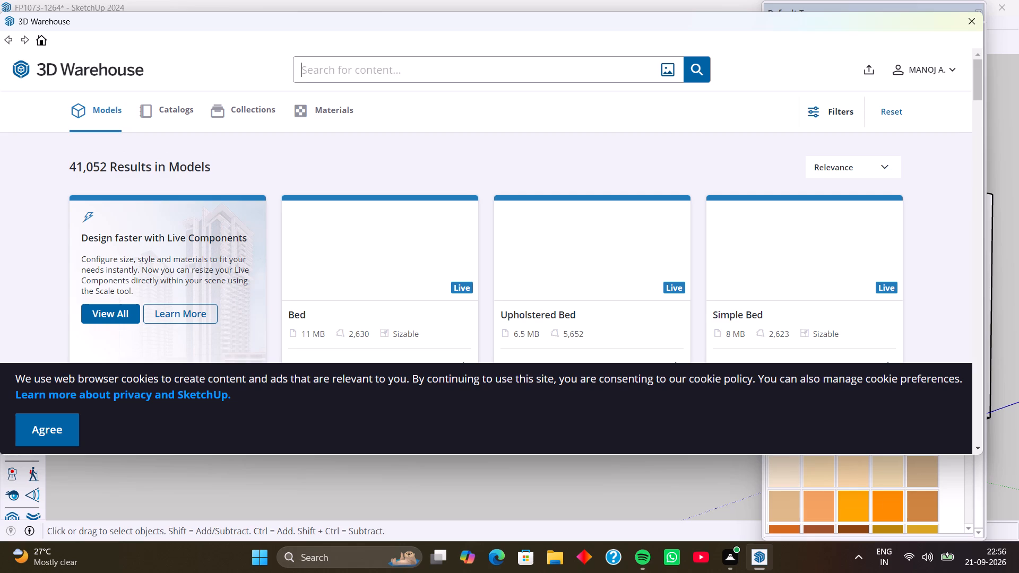
{"action": "type", "text": "KITC"}
{"action": "key", "text": "h"}
{"action": "key", "text": "e"}
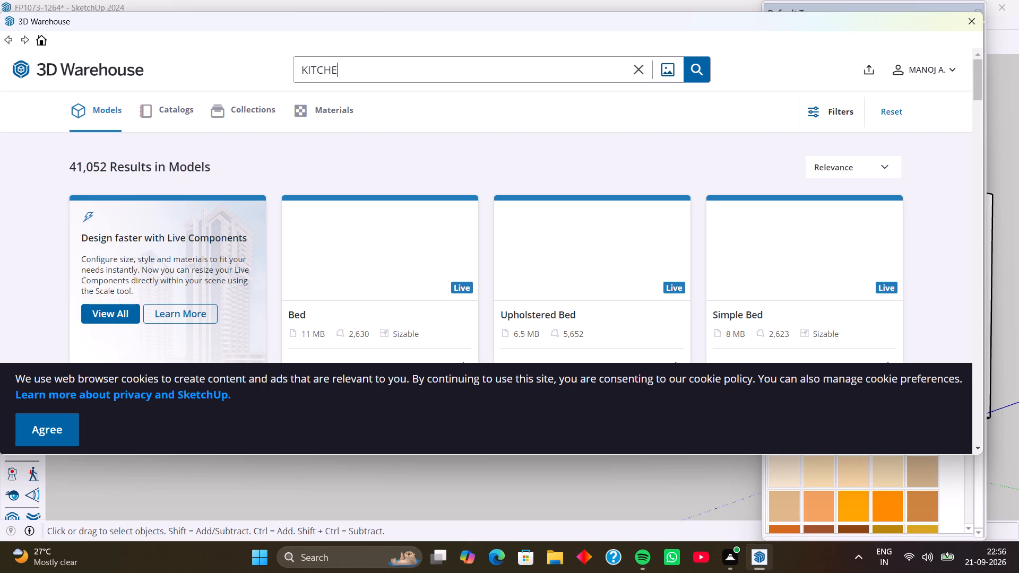
{"action": "key", "text": "n"}
{"action": "key", "text": "Return"}
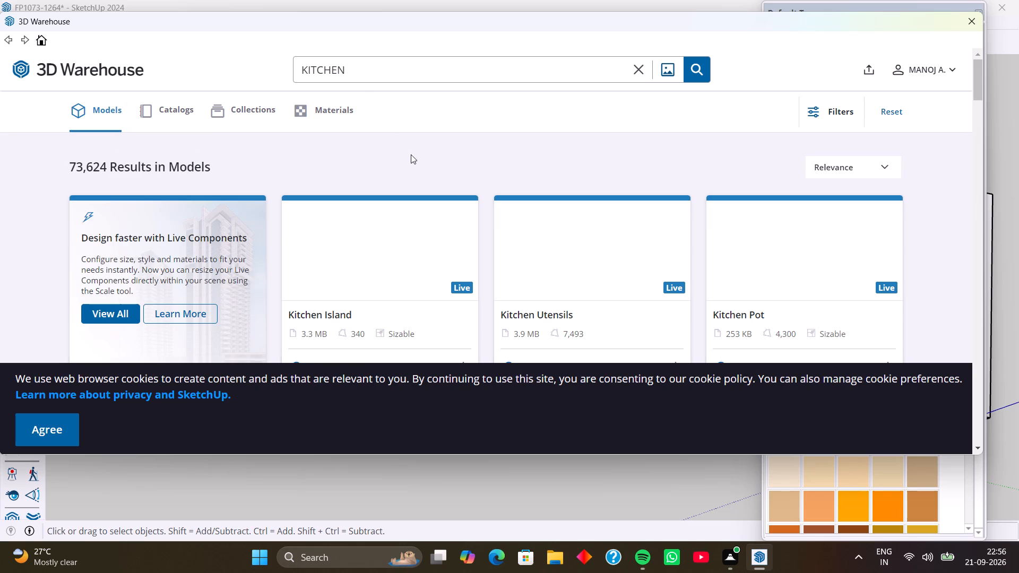
Browse the kitchen models for a fitted counter-and-cabinet layout to use in the house.
{"action": "scroll", "coordinate": [430, 242], "scroll_direction": "down", "scroll_amount": 5}
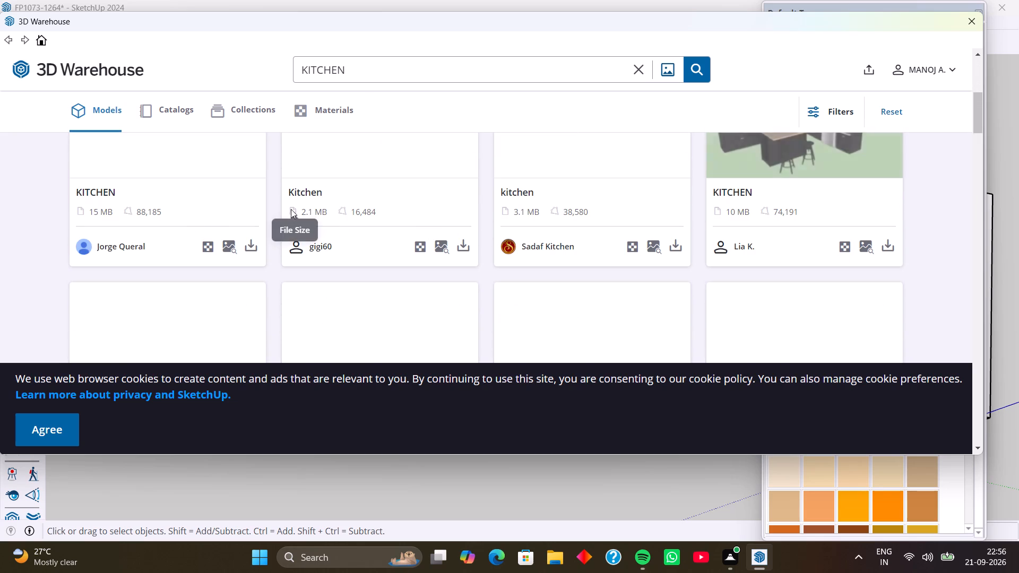
{"action": "scroll", "coordinate": [380, 181], "scroll_direction": "up", "scroll_amount": 2}
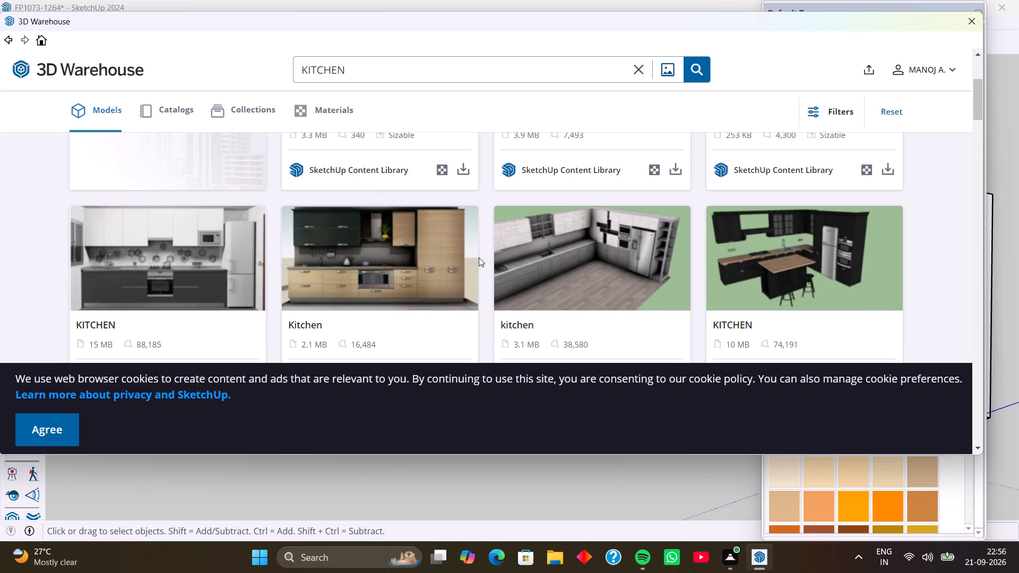
{"action": "scroll", "coordinate": [430, 249], "scroll_direction": "down", "scroll_amount": 2}
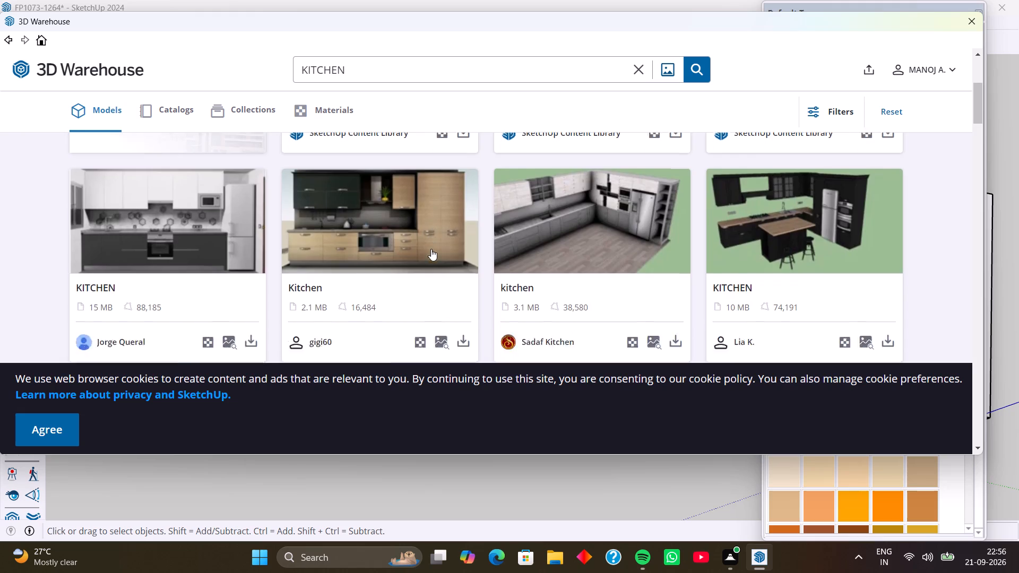
{"action": "scroll", "coordinate": [431, 249], "scroll_direction": "down", "scroll_amount": 2}
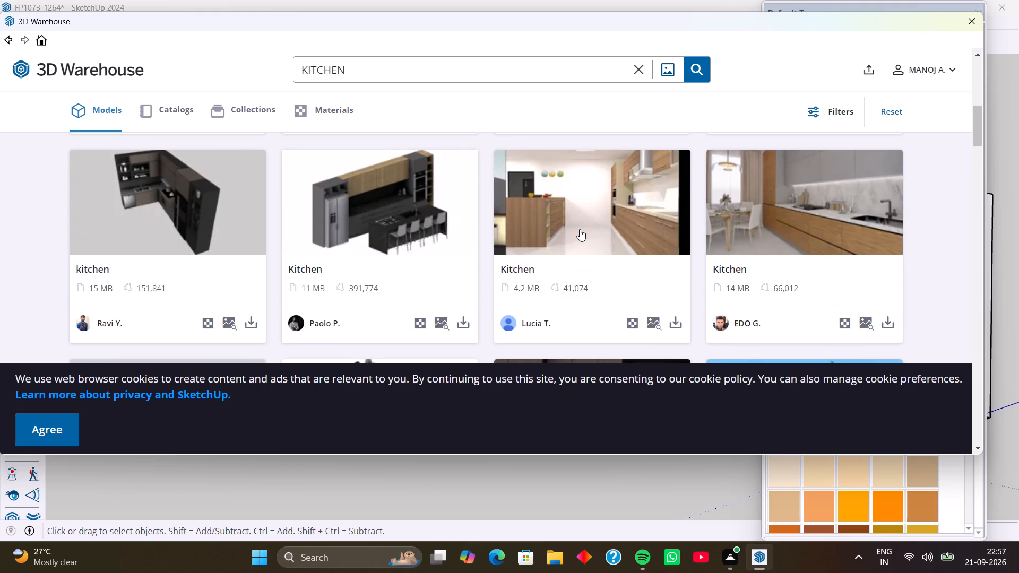
{"action": "scroll", "coordinate": [580, 229], "scroll_direction": "down", "scroll_amount": 2}
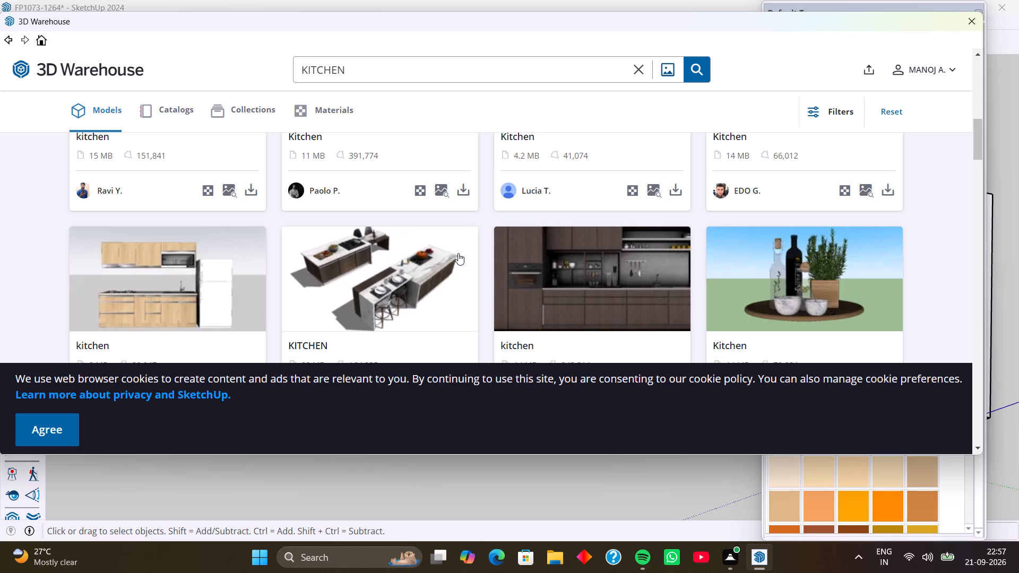
{"action": "scroll", "coordinate": [298, 242], "scroll_direction": "down", "scroll_amount": 1}
{"action": "scroll", "coordinate": [376, 233], "scroll_direction": "down", "scroll_amount": 3}
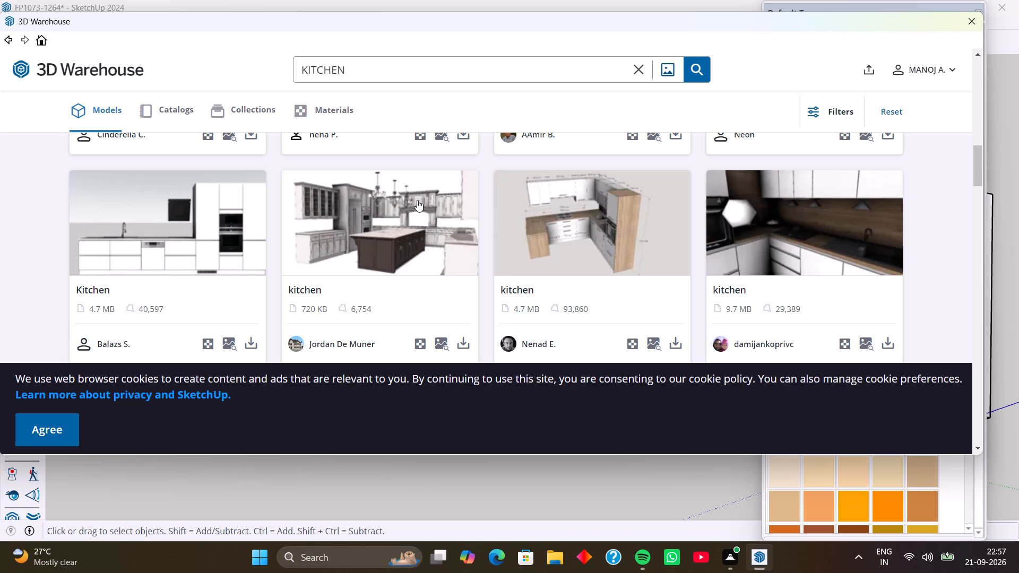
{"action": "scroll", "coordinate": [417, 202], "scroll_direction": "down", "scroll_amount": 4}
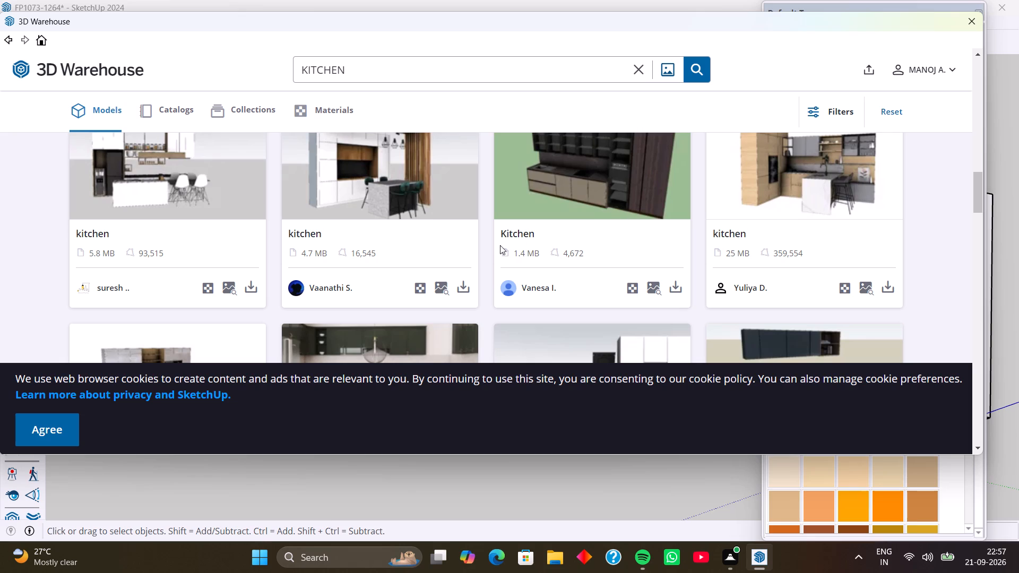
{"action": "scroll", "coordinate": [524, 228], "scroll_direction": "down", "scroll_amount": 3}
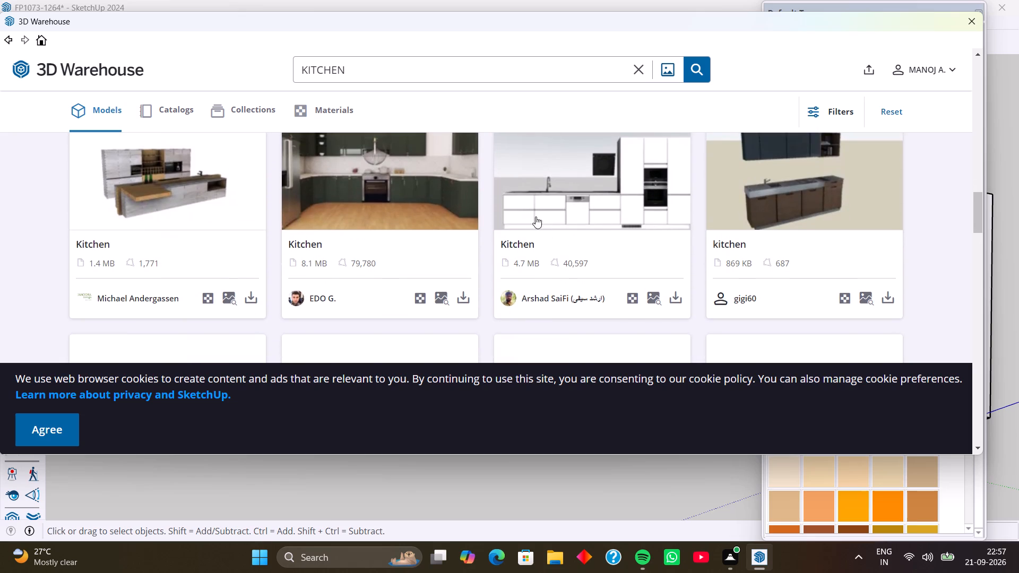
{"action": "scroll", "coordinate": [456, 222], "scroll_direction": "up", "scroll_amount": 1}
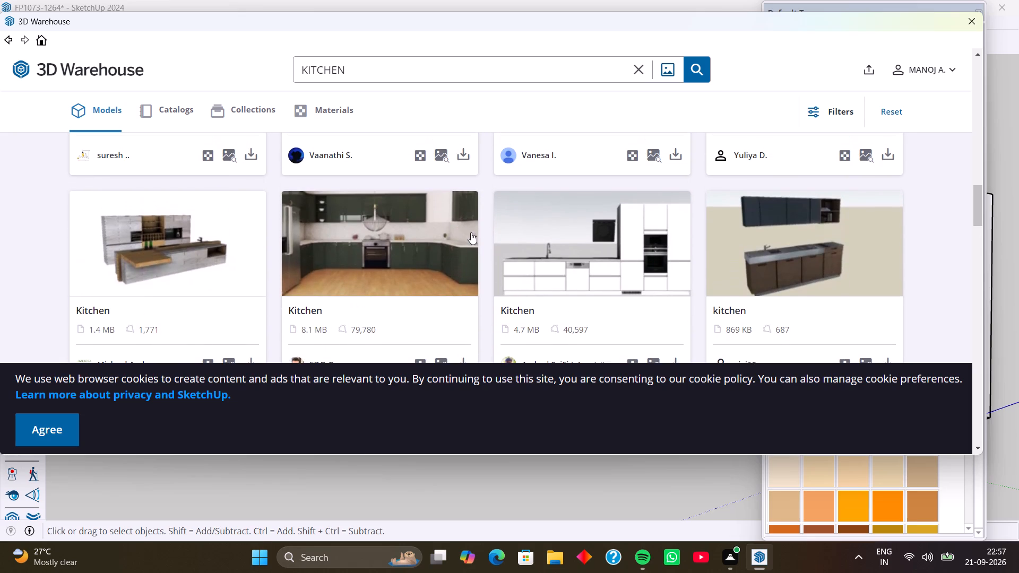
{"action": "scroll", "coordinate": [692, 240], "scroll_direction": "down", "scroll_amount": 2}
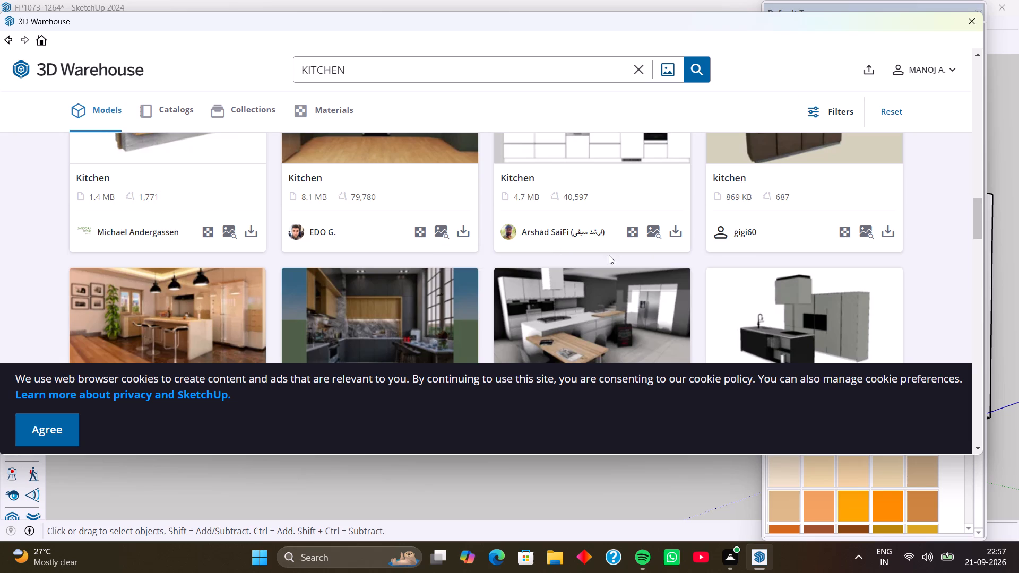
{"action": "scroll", "coordinate": [599, 282], "scroll_direction": "down", "scroll_amount": 4}
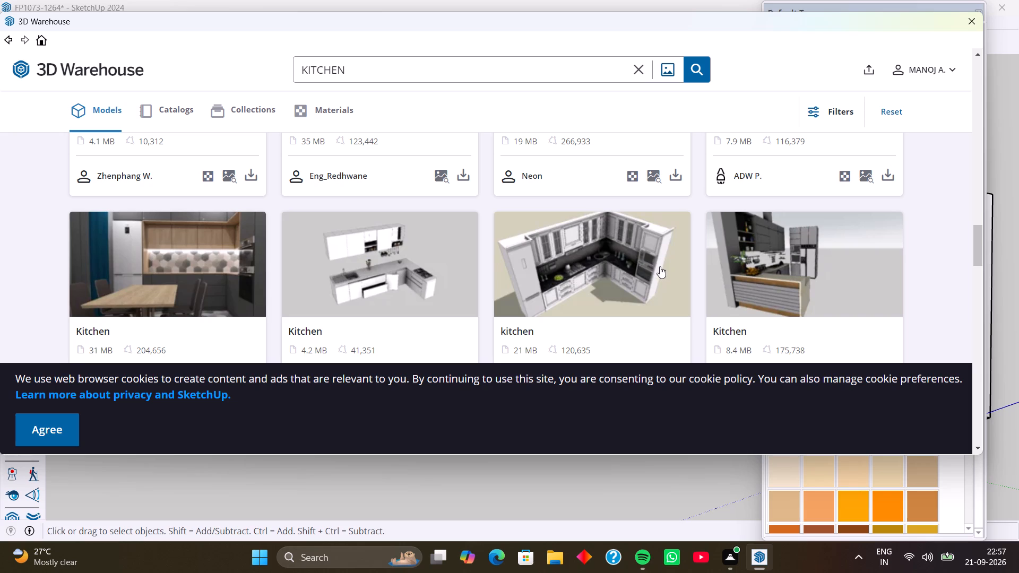
{"action": "scroll", "coordinate": [657, 264], "scroll_direction": "down", "scroll_amount": 4}
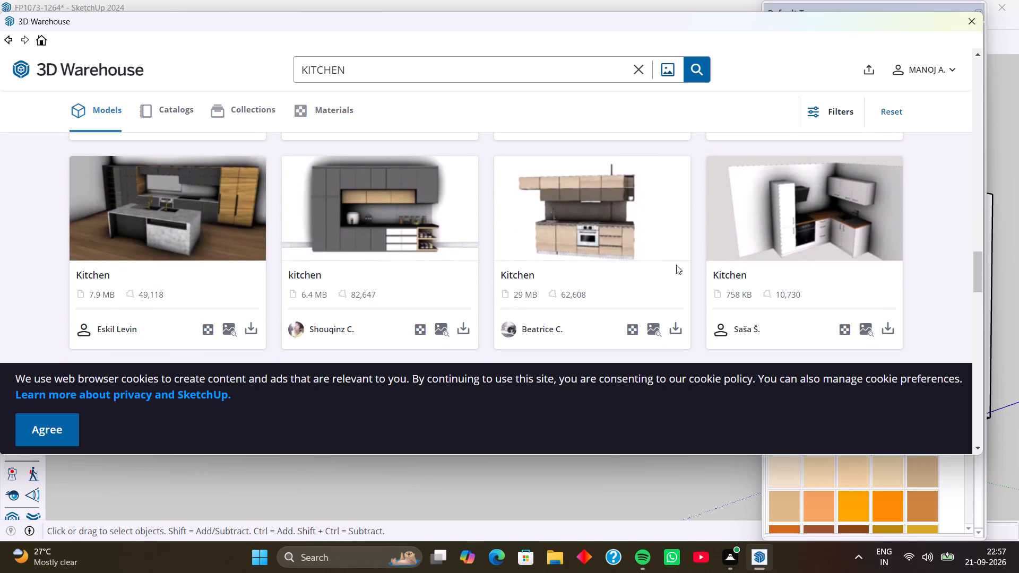
{"action": "scroll", "coordinate": [695, 266], "scroll_direction": "down", "scroll_amount": 3}
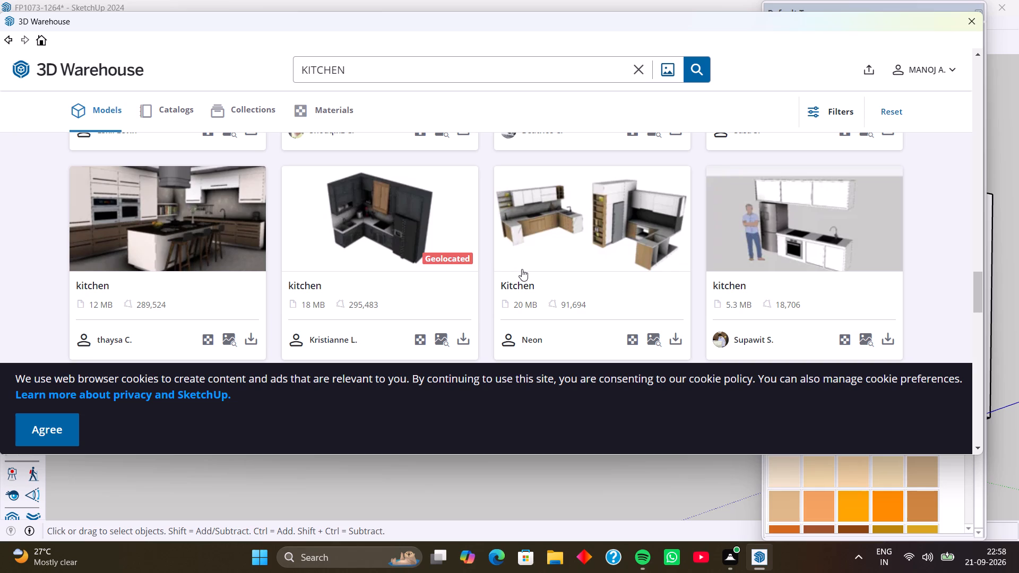
{"action": "scroll", "coordinate": [522, 269], "scroll_direction": "down", "scroll_amount": 4}
{"action": "scroll", "coordinate": [468, 240], "scroll_direction": "up", "scroll_amount": 2}
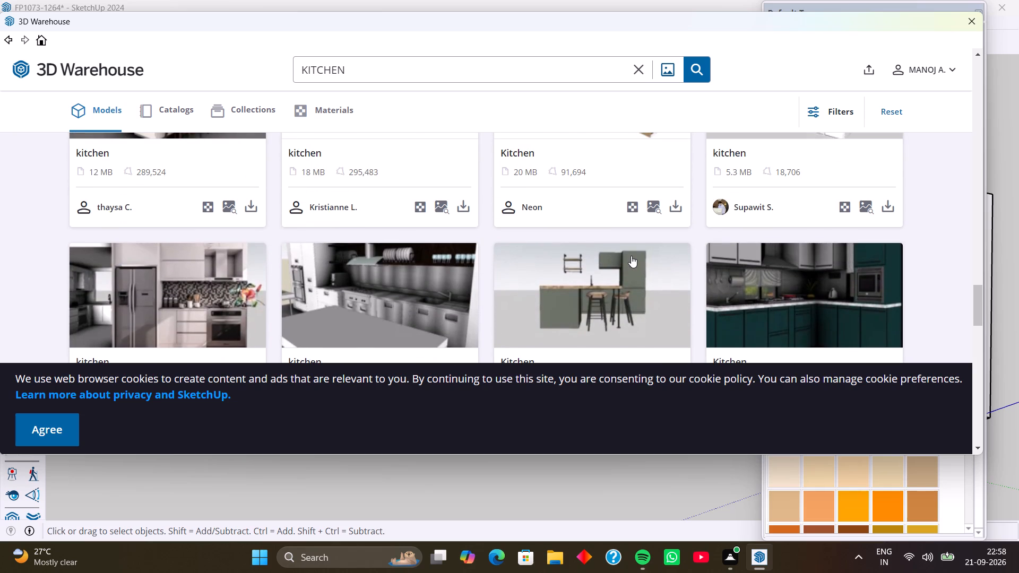
{"action": "scroll", "coordinate": [631, 256], "scroll_direction": "down", "scroll_amount": 4}
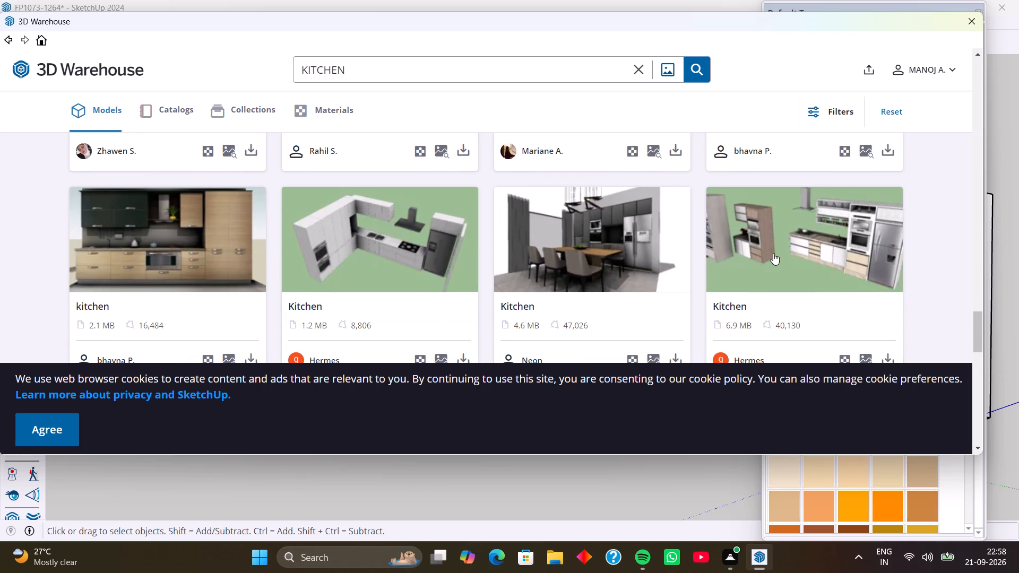
{"action": "scroll", "coordinate": [773, 254], "scroll_direction": "down", "scroll_amount": 4}
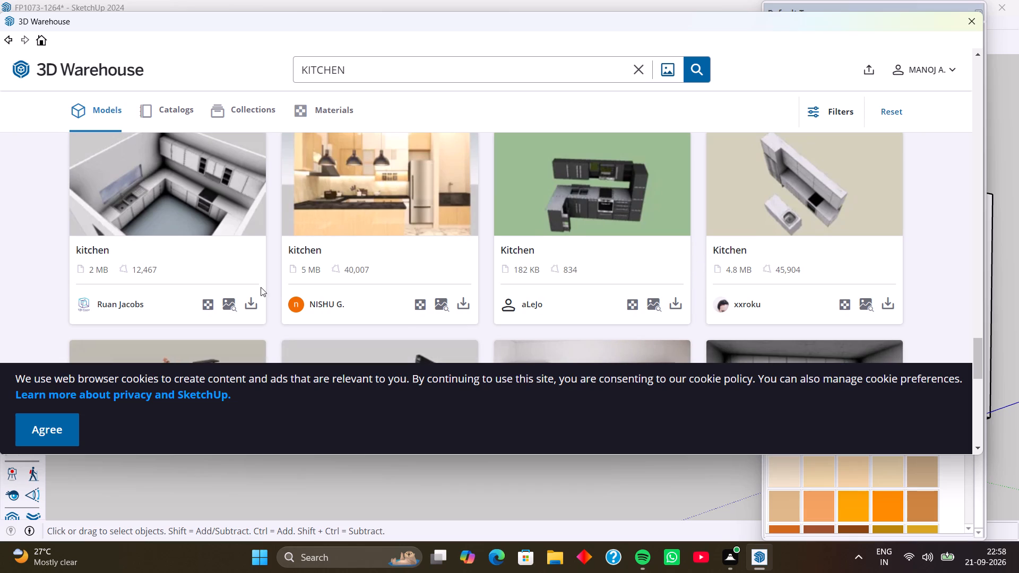
Load the 2 MB walled kitchen model with white cabinets directly into the model and place it outside, beside the house.
{"action": "left_click", "coordinate": [253, 302]}
{"action": "left_click", "coordinate": [444, 252]}
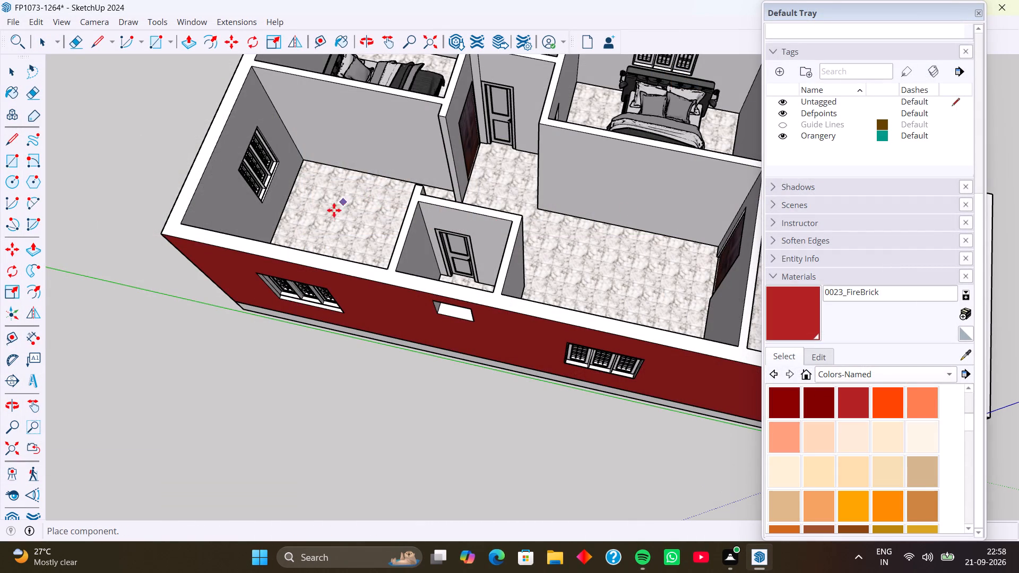
{"action": "scroll", "coordinate": [246, 424], "scroll_direction": "down", "scroll_amount": 13}
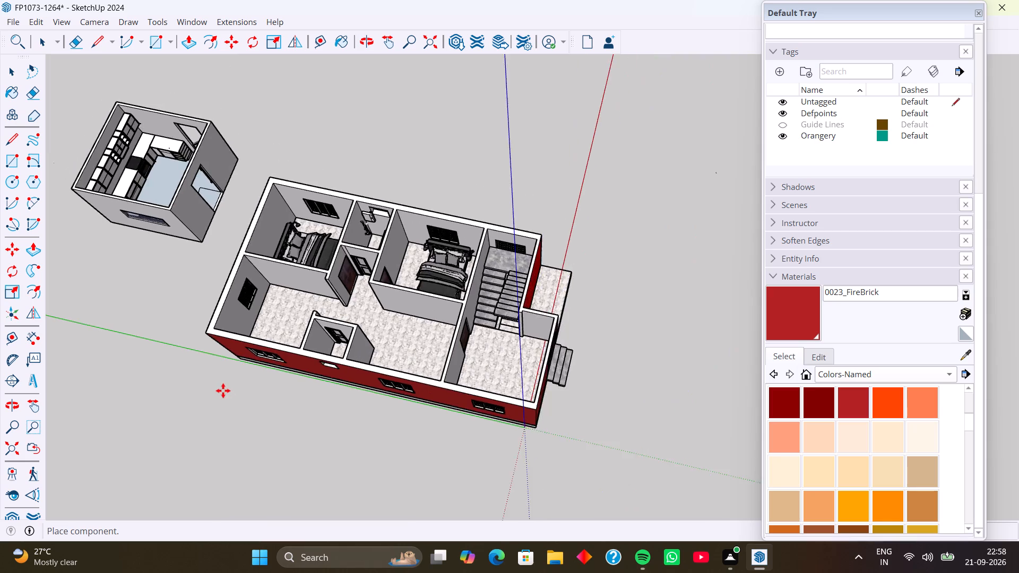
{"action": "scroll", "coordinate": [223, 390], "scroll_direction": "down", "scroll_amount": 15}
{"action": "left_click", "coordinate": [170, 414]}
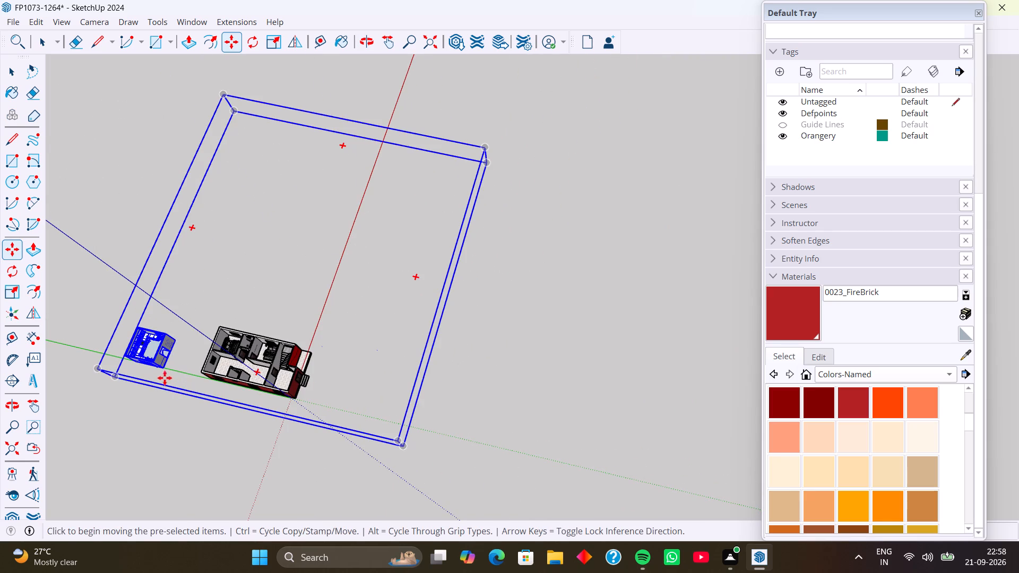
Explode the placed kitchen component into its separate parts.
{"action": "scroll", "coordinate": [147, 360], "scroll_direction": "up", "scroll_amount": 5}
{"action": "right_click", "coordinate": [167, 348]}
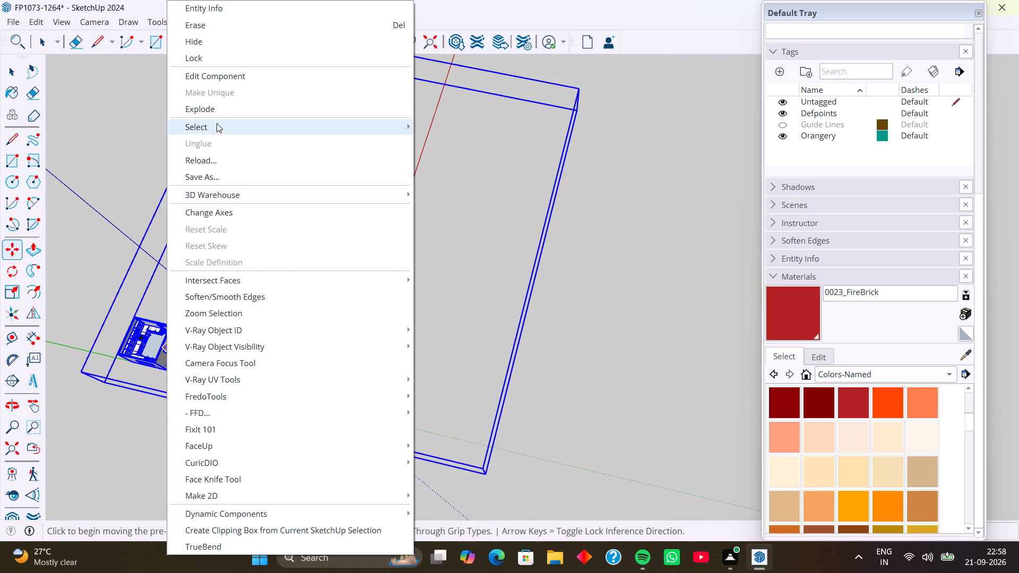
{"action": "left_click", "coordinate": [219, 111]}
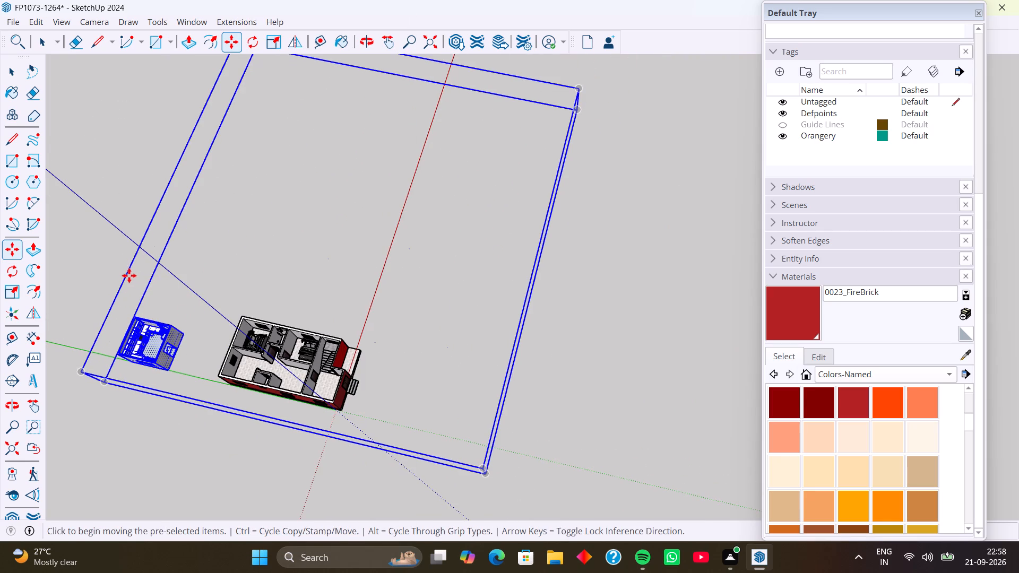
{"action": "key", "text": "space"}
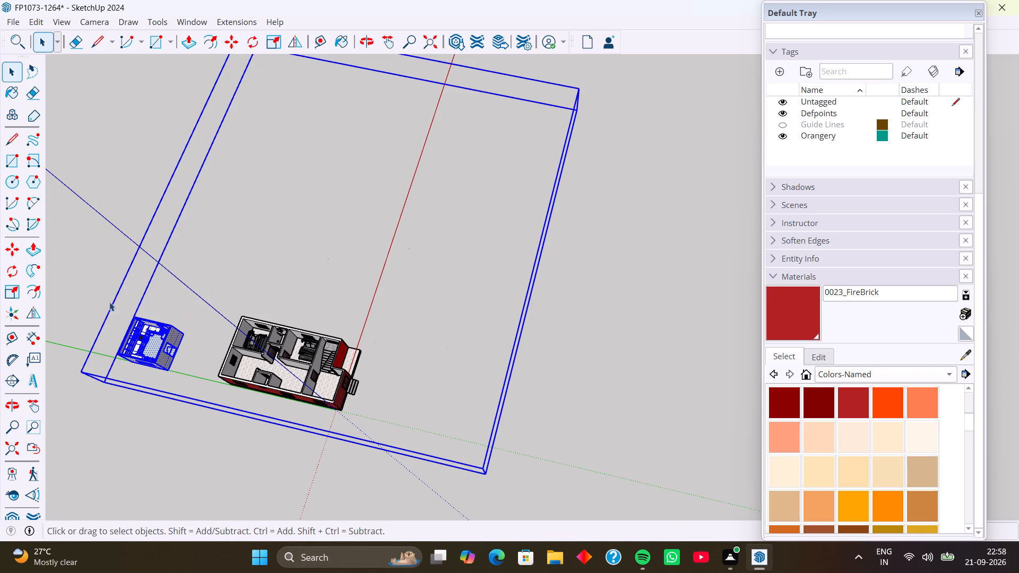
Delete the walls and floor enclosing the exploded kitchen model, keeping the cabinets, appliances and refrigerator.
{"action": "left_click", "coordinate": [97, 297]}
{"action": "left_click", "coordinate": [160, 344]}
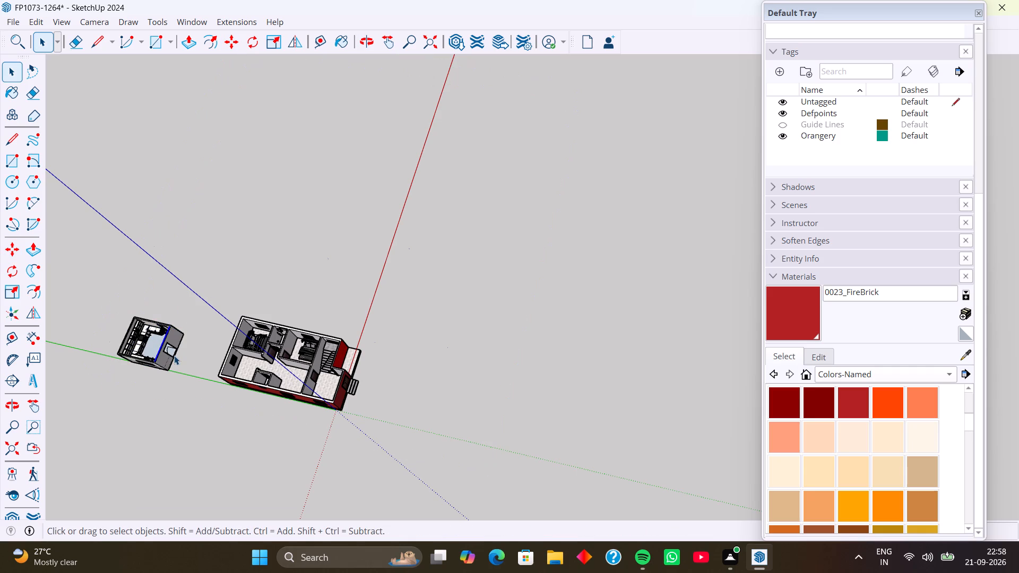
{"action": "left_click", "coordinate": [174, 355]}
{"action": "scroll", "coordinate": [167, 351], "scroll_direction": "up", "scroll_amount": 1}
{"action": "middle_click_drag", "start_coordinate": [167, 351], "coordinate": [218, 225]}
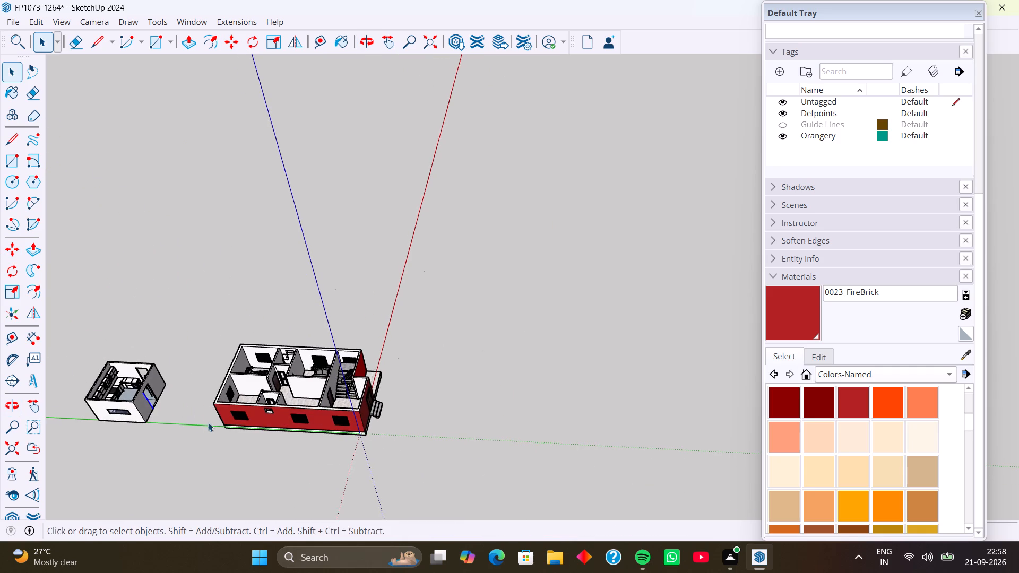
{"action": "middle_click_drag", "start_coordinate": [203, 423], "coordinate": [115, 419]}
{"action": "scroll", "coordinate": [197, 312], "scroll_direction": "up", "scroll_amount": 11}
{"action": "triple_click", "coordinate": [163, 319]}
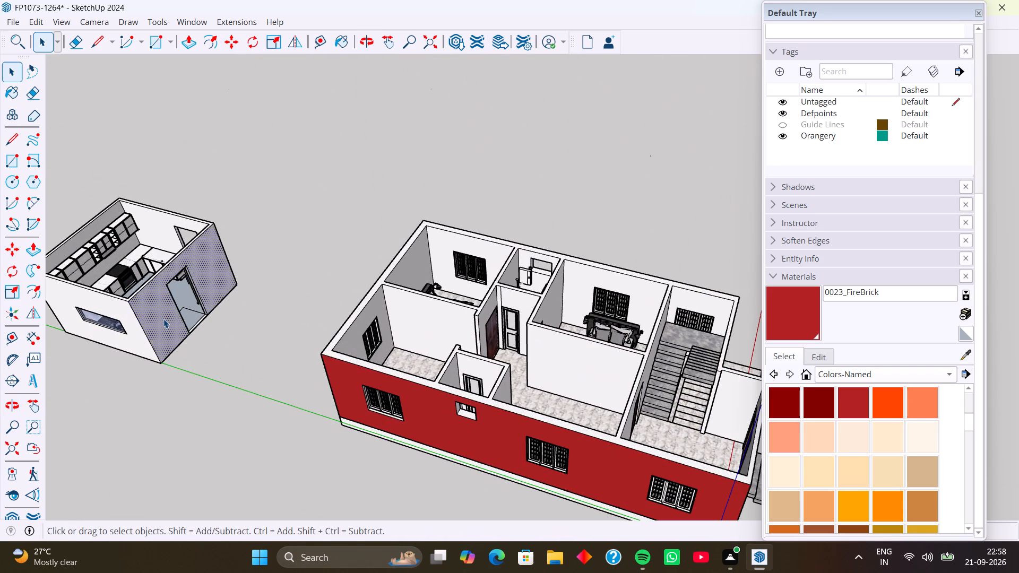
{"action": "left_click", "coordinate": [163, 319]}
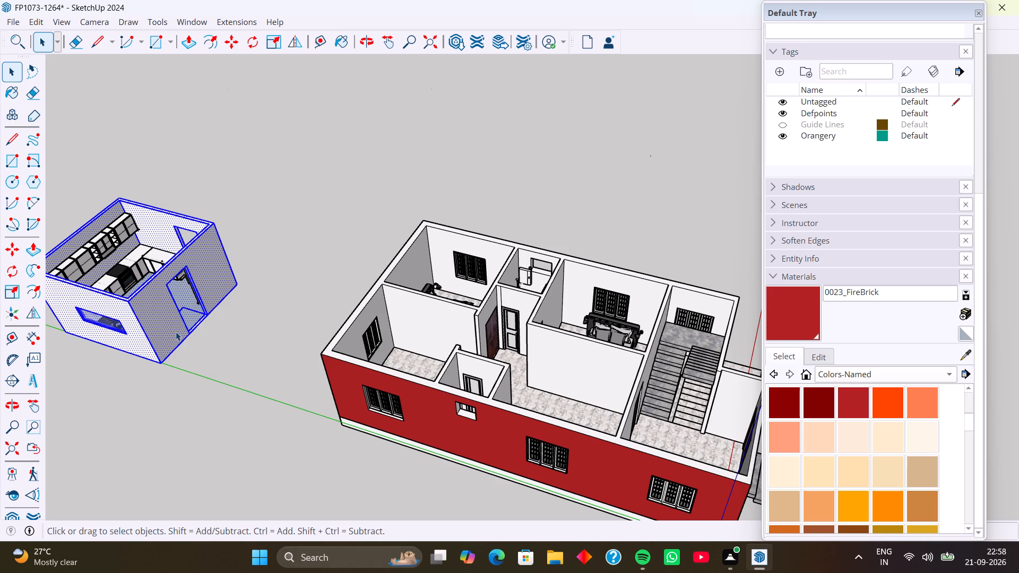
{"action": "middle_click_drag", "start_coordinate": [176, 332], "coordinate": [231, 426]}
{"action": "middle_click_drag", "start_coordinate": [158, 359], "coordinate": [453, 310], "text": "shift"}
{"action": "scroll", "coordinate": [405, 320], "scroll_direction": "up", "scroll_amount": 1}
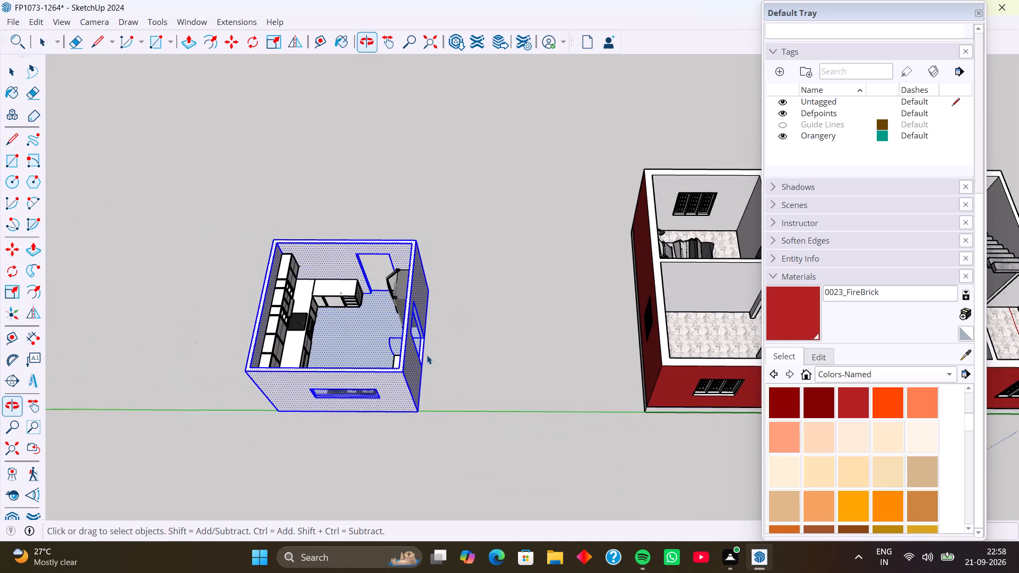
{"action": "middle_click_drag", "start_coordinate": [427, 355], "coordinate": [578, 310]}
{"action": "middle_click_drag", "start_coordinate": [435, 451], "coordinate": [503, 439]}
{"action": "middle_click_drag", "start_coordinate": [494, 445], "coordinate": [475, 440]}
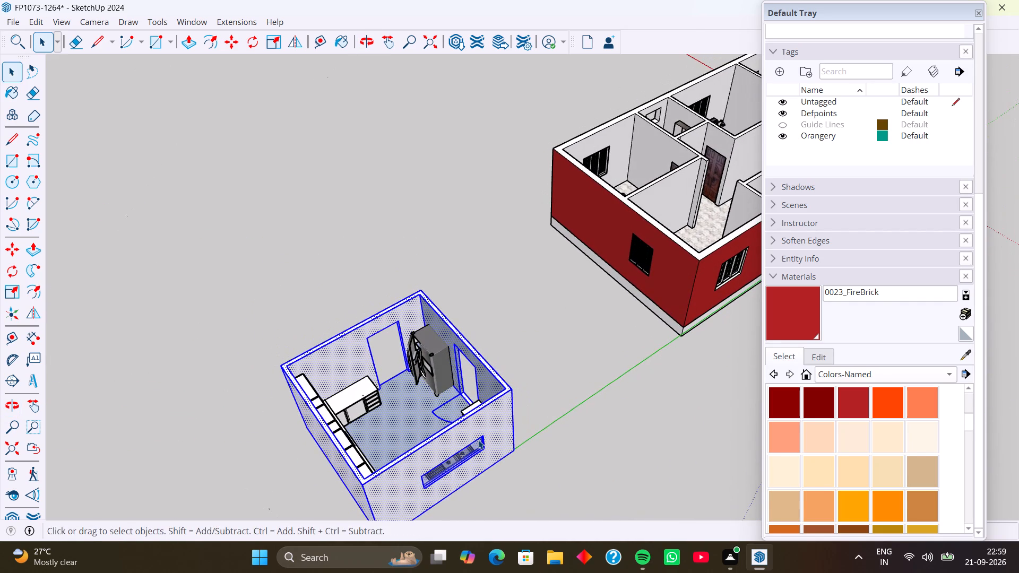
{"action": "key", "text": "Delete"}
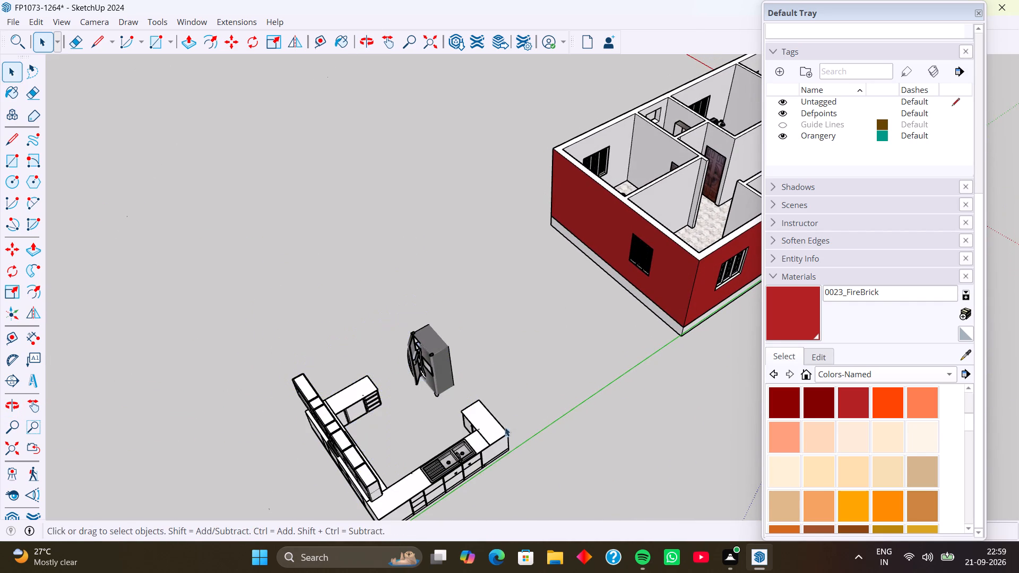
Rotate the refrigerator a quarter turn about the vertical axis, pivoting on its bottom corner so its doors face into the kitchen.
{"action": "middle_click_drag", "start_coordinate": [519, 407], "coordinate": [382, 400]}
{"action": "middle_click_drag", "start_coordinate": [446, 402], "coordinate": [335, 407]}
{"action": "middle_click_drag", "start_coordinate": [387, 379], "coordinate": [313, 383]}
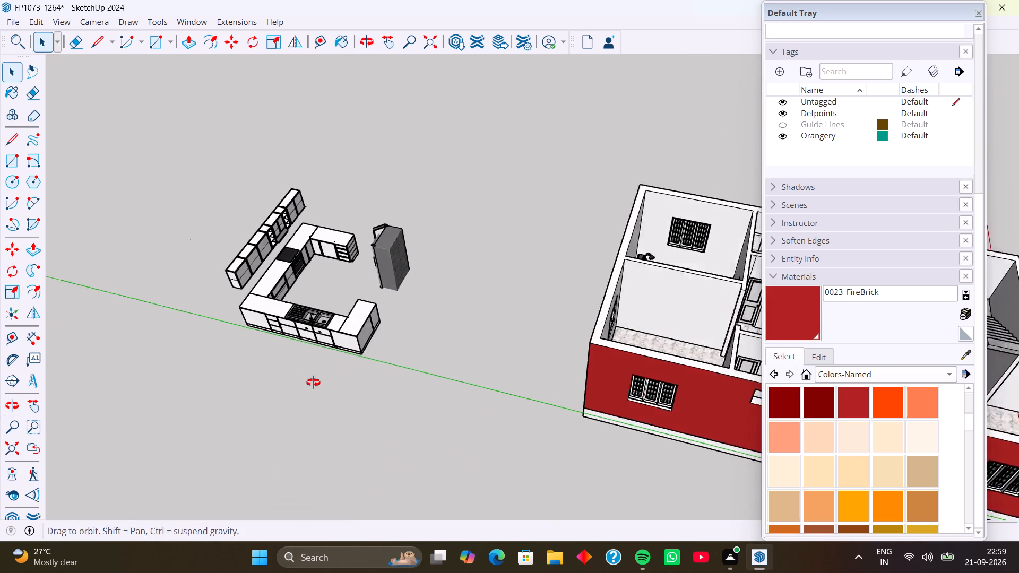
{"action": "middle_click_drag", "start_coordinate": [313, 383], "coordinate": [306, 383]}
{"action": "scroll", "coordinate": [396, 304], "scroll_direction": "up", "scroll_amount": 5}
{"action": "left_click", "coordinate": [396, 247]}
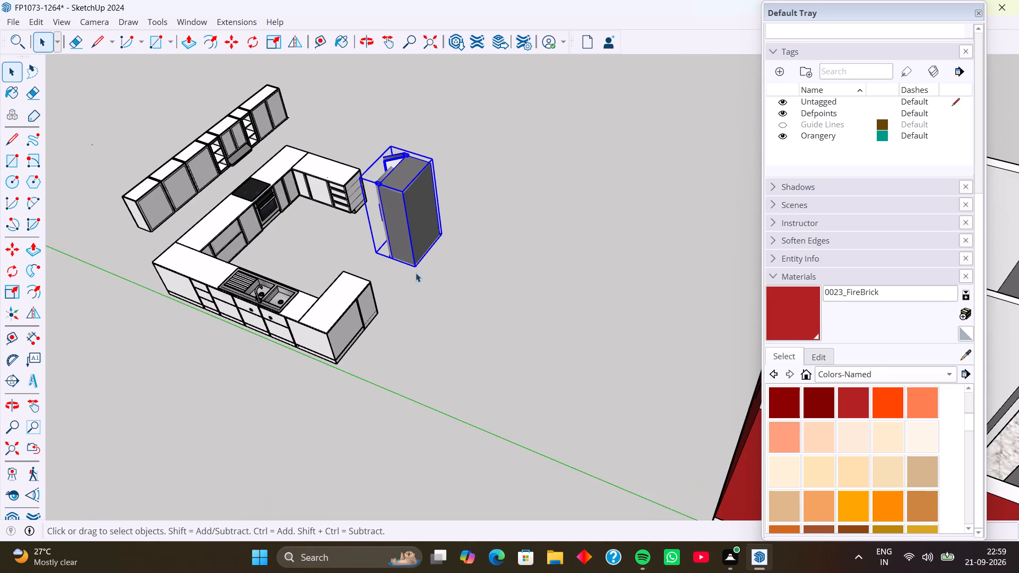
{"action": "left_click", "coordinate": [14, 268]}
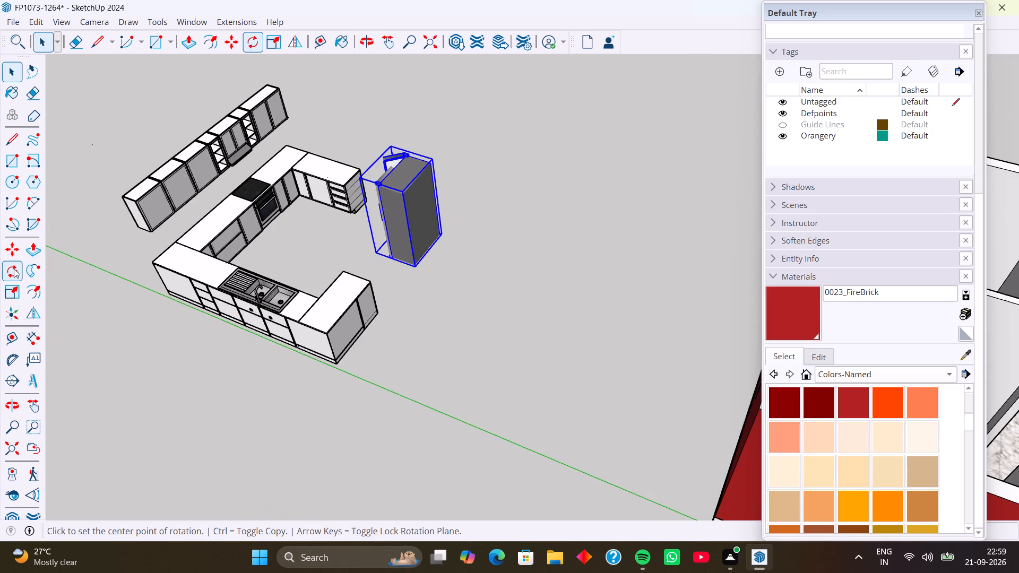
{"action": "scroll", "coordinate": [385, 294], "scroll_direction": "up", "scroll_amount": 4}
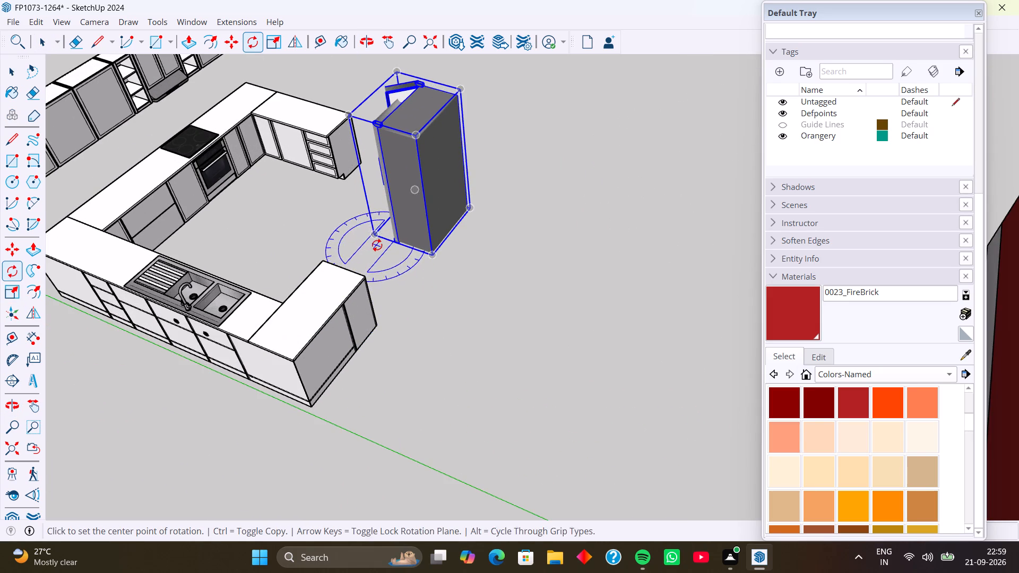
{"action": "key", "text": "Up"}
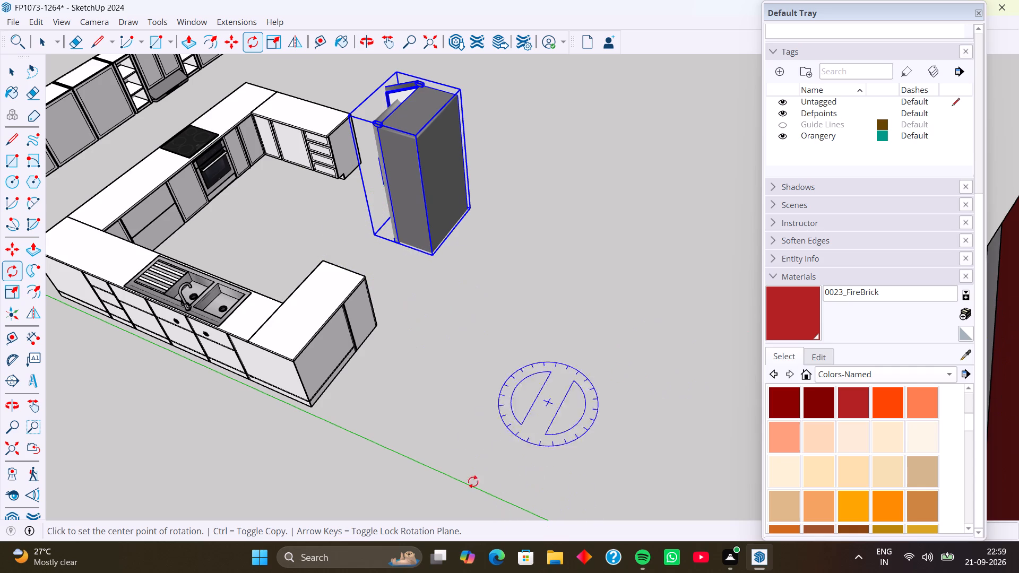
{"action": "left_click", "coordinate": [373, 233]}
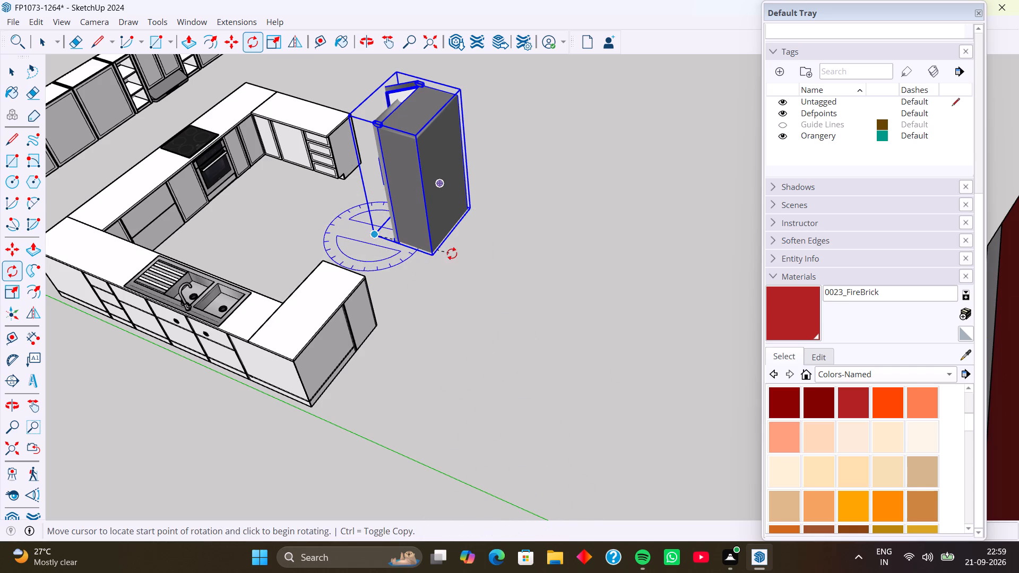
{"action": "left_click", "coordinate": [455, 258]}
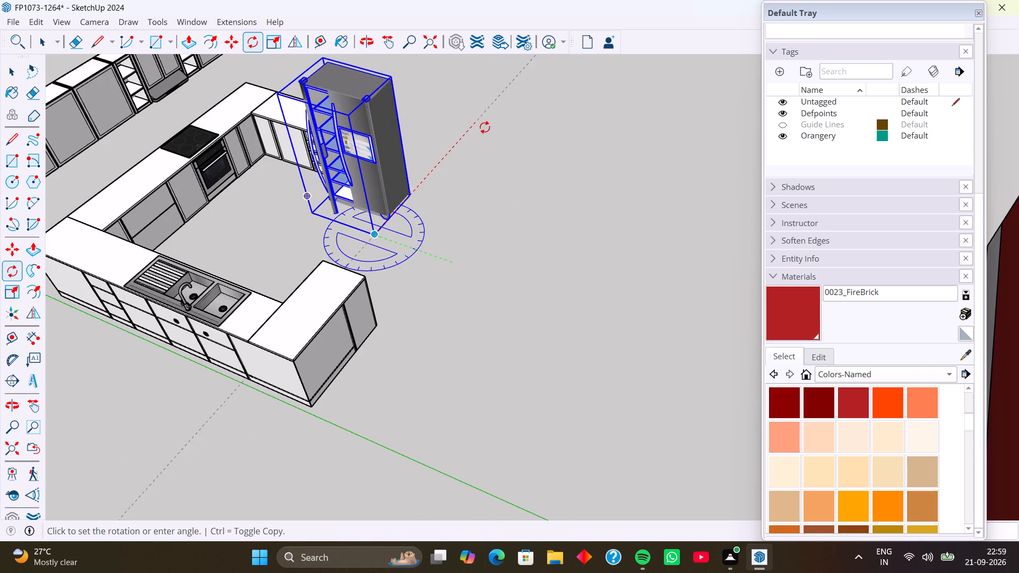
{"action": "left_click", "coordinate": [486, 129]}
Move the refrigerator in line with the counter's end corner beside the drawers, leaving a small gap along the green axis.
{"action": "middle_click_drag", "start_coordinate": [356, 214], "coordinate": [555, 164]}
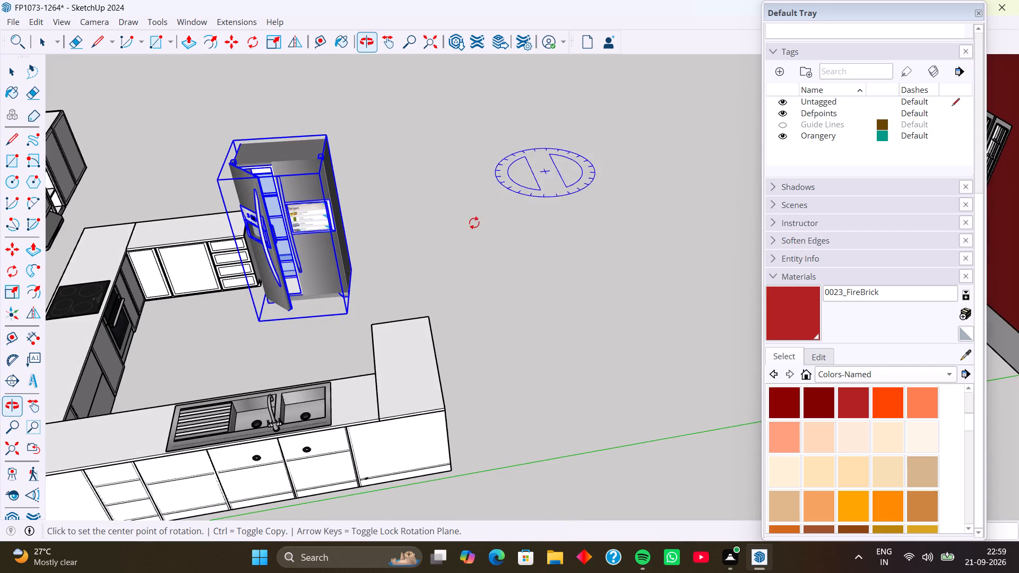
{"action": "scroll", "coordinate": [381, 247], "scroll_direction": "down", "scroll_amount": 3}
{"action": "middle_click_drag", "start_coordinate": [409, 264], "coordinate": [576, 207]}
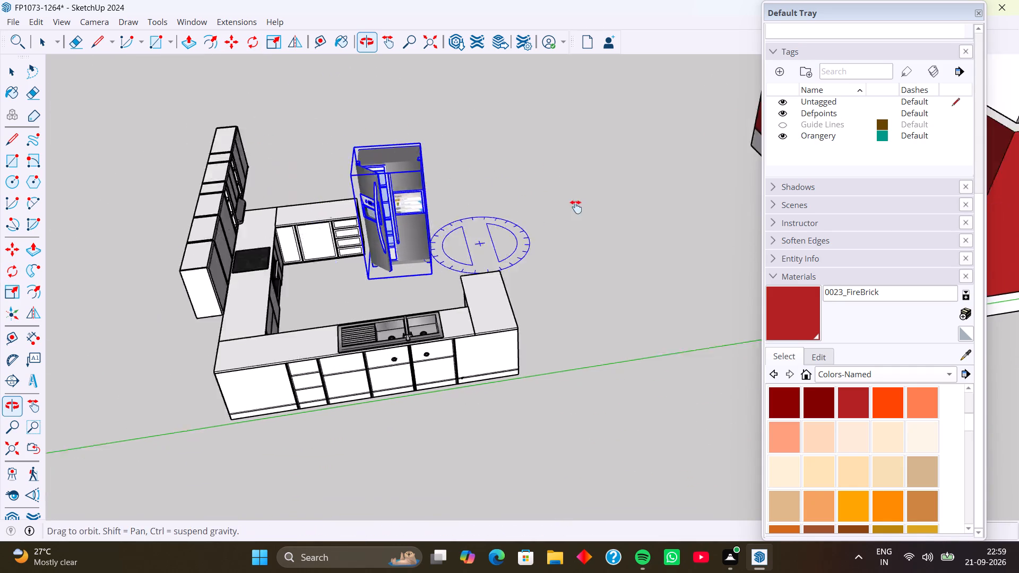
{"action": "middle_click_drag", "start_coordinate": [576, 207], "coordinate": [584, 201]}
{"action": "middle_click_drag", "start_coordinate": [505, 236], "coordinate": [300, 250]}
{"action": "middle_click_drag", "start_coordinate": [559, 247], "coordinate": [284, 246]}
{"action": "middle_click_drag", "start_coordinate": [549, 290], "coordinate": [338, 275]}
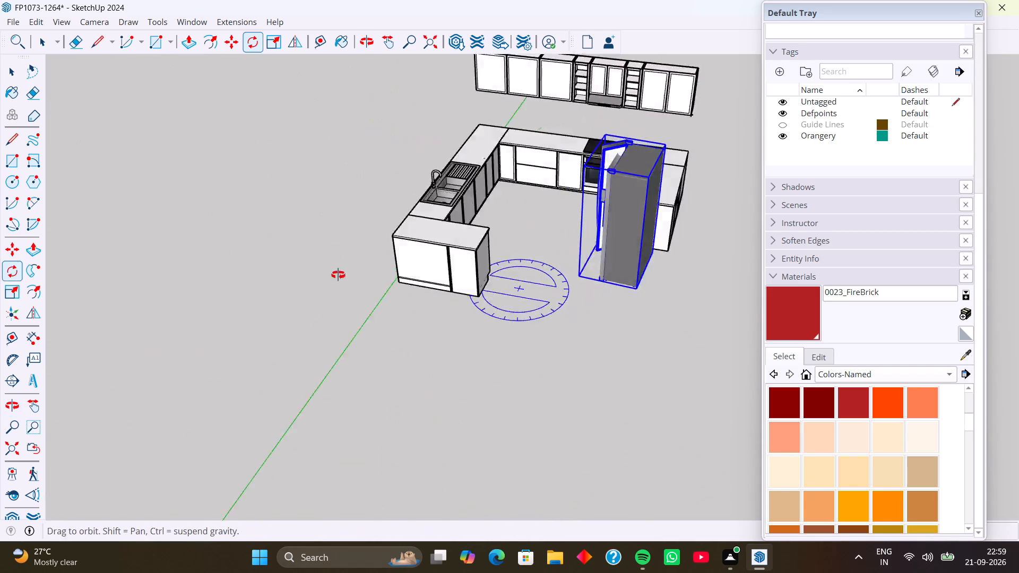
{"action": "middle_click_drag", "start_coordinate": [338, 275], "coordinate": [282, 265]}
{"action": "middle_click_drag", "start_coordinate": [586, 309], "coordinate": [411, 283]}
{"action": "middle_click_drag", "start_coordinate": [569, 323], "coordinate": [413, 301]}
{"action": "scroll", "coordinate": [465, 310], "scroll_direction": "up", "scroll_amount": 3}
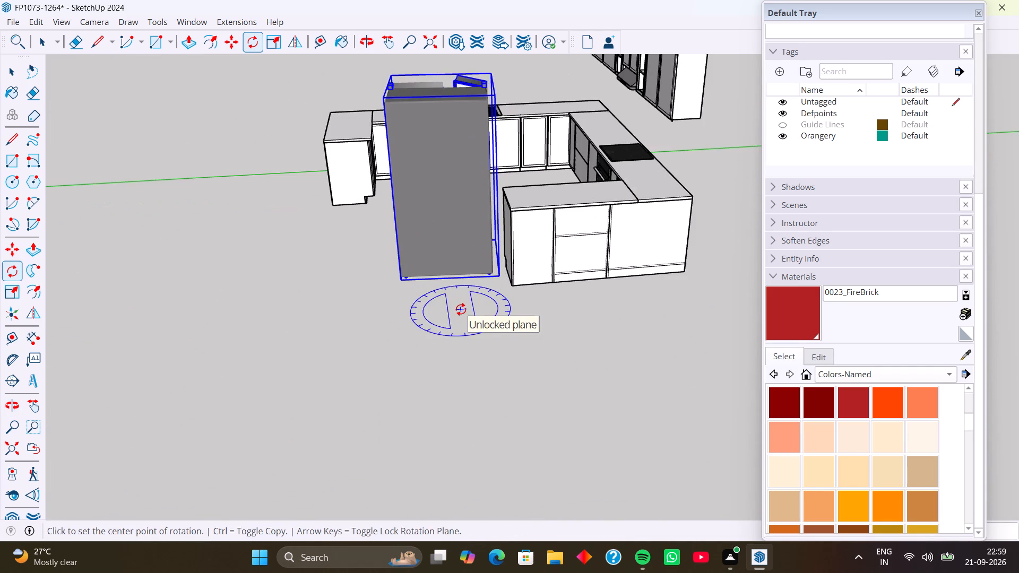
{"action": "middle_click_drag", "start_coordinate": [460, 309], "coordinate": [393, 312]}
{"action": "key", "text": "m"}
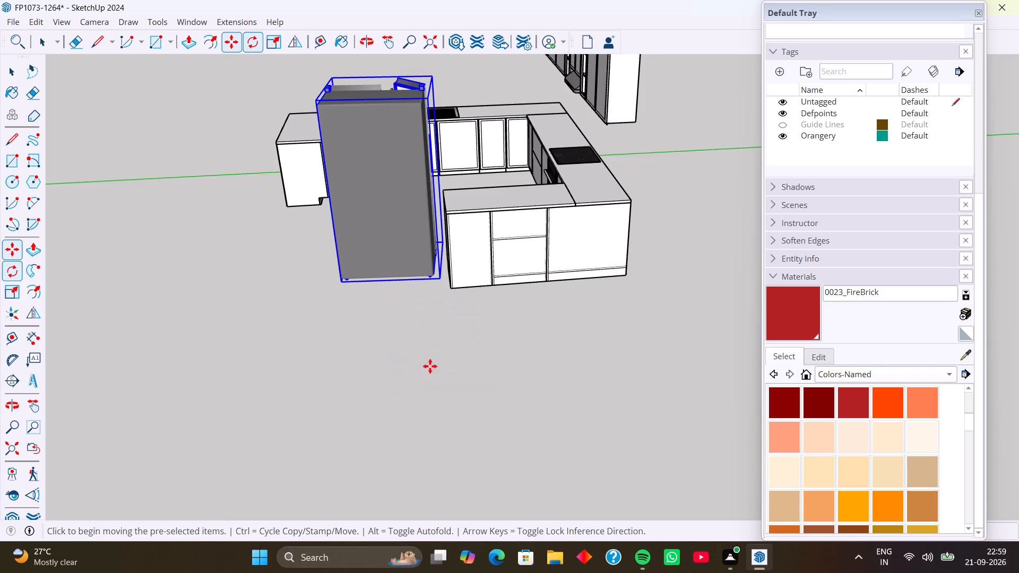
{"action": "scroll", "coordinate": [433, 322], "scroll_direction": "up", "scroll_amount": 5}
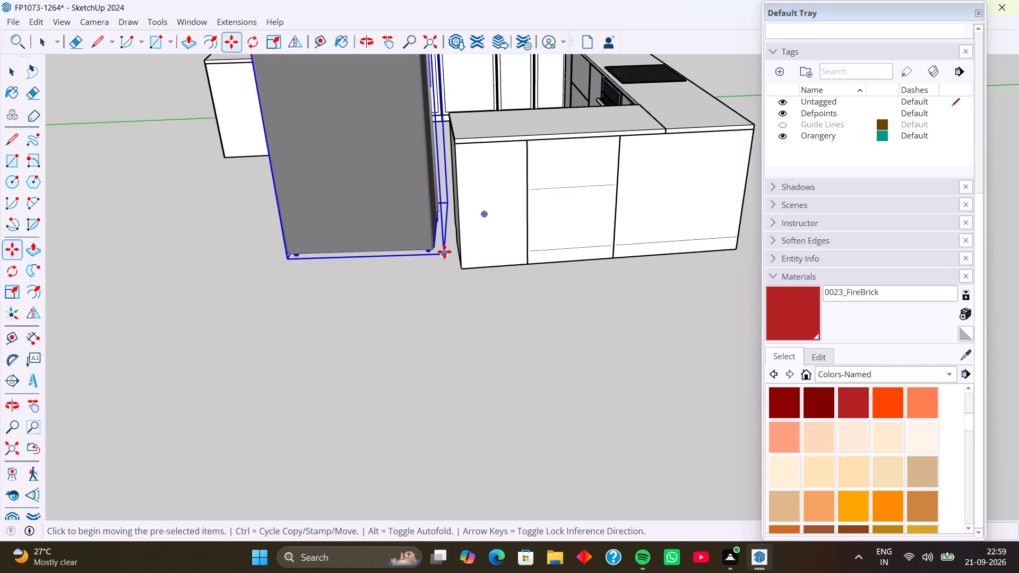
{"action": "left_click", "coordinate": [444, 251]}
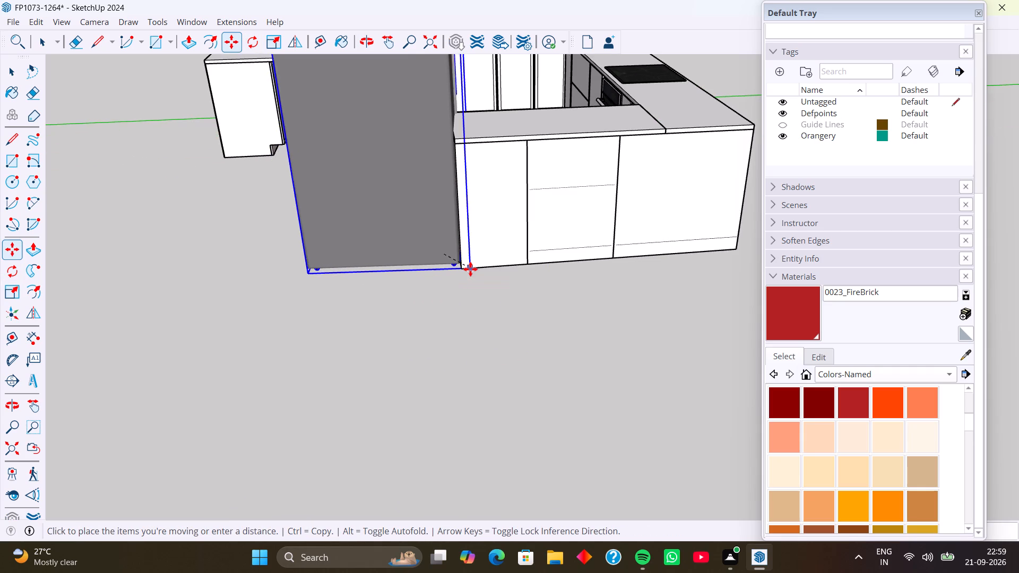
{"action": "left_click", "coordinate": [463, 270]}
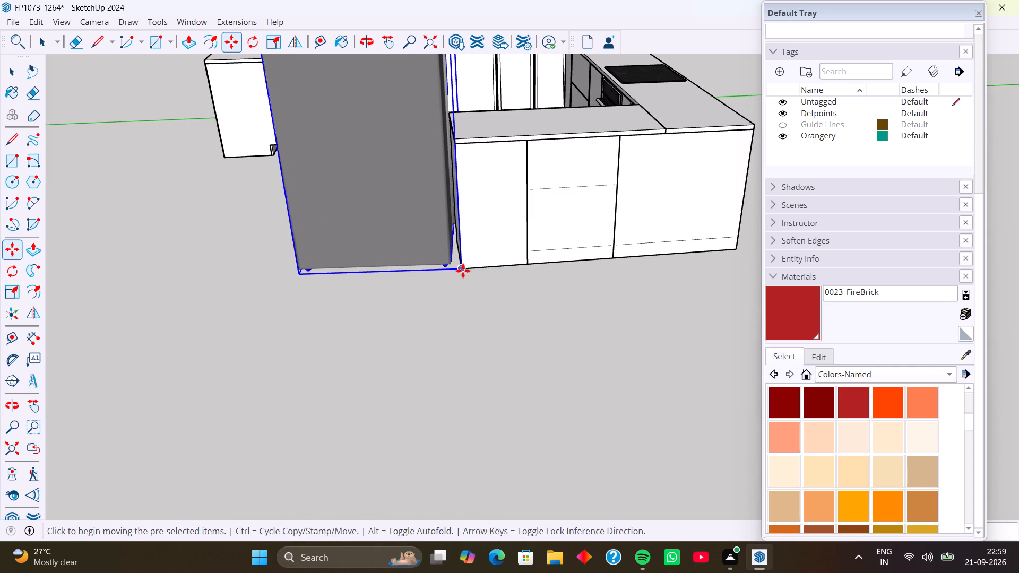
{"action": "left_click", "coordinate": [463, 268]}
{"action": "key", "text": "Left"}
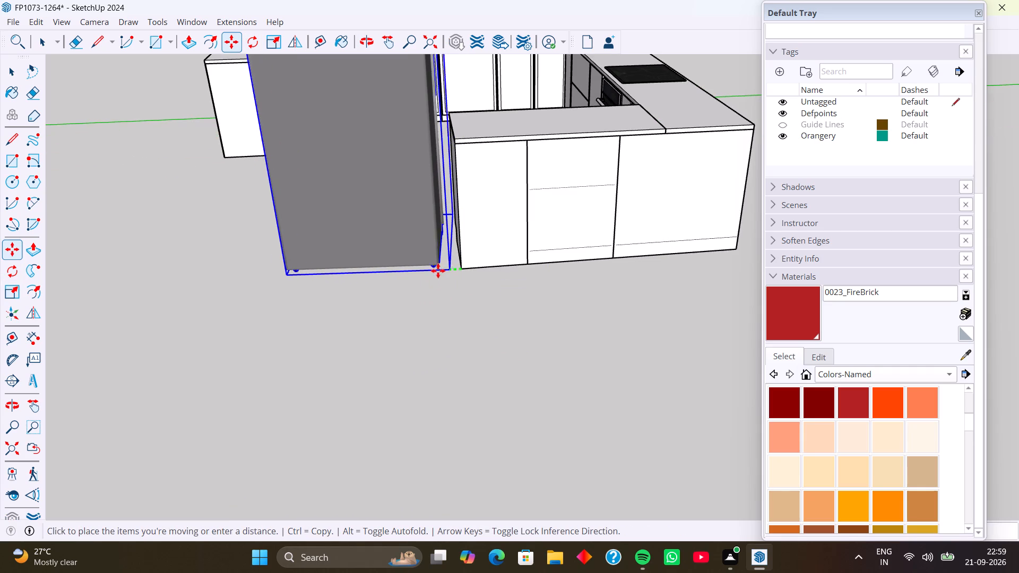
{"action": "left_click", "coordinate": [442, 271]}
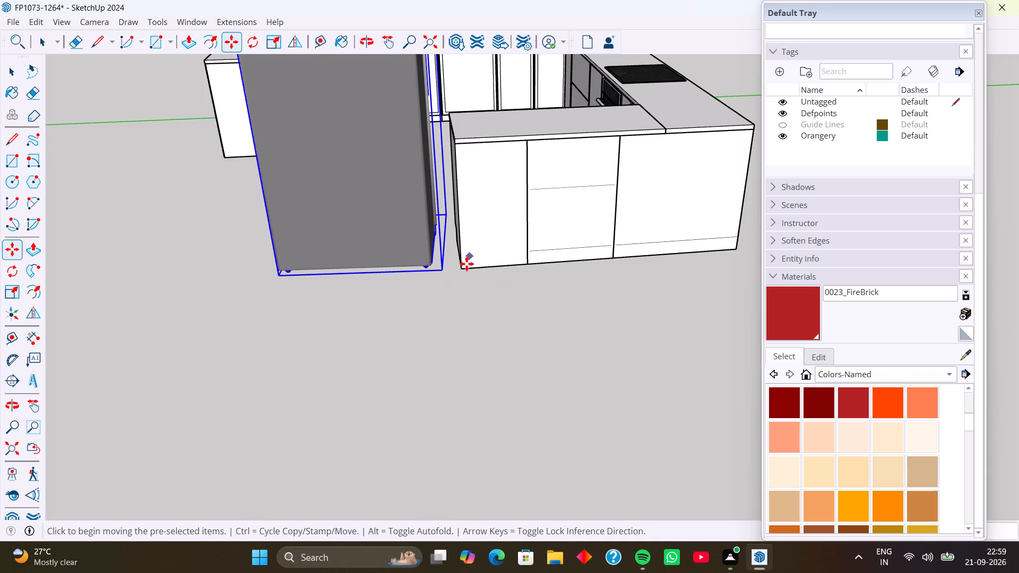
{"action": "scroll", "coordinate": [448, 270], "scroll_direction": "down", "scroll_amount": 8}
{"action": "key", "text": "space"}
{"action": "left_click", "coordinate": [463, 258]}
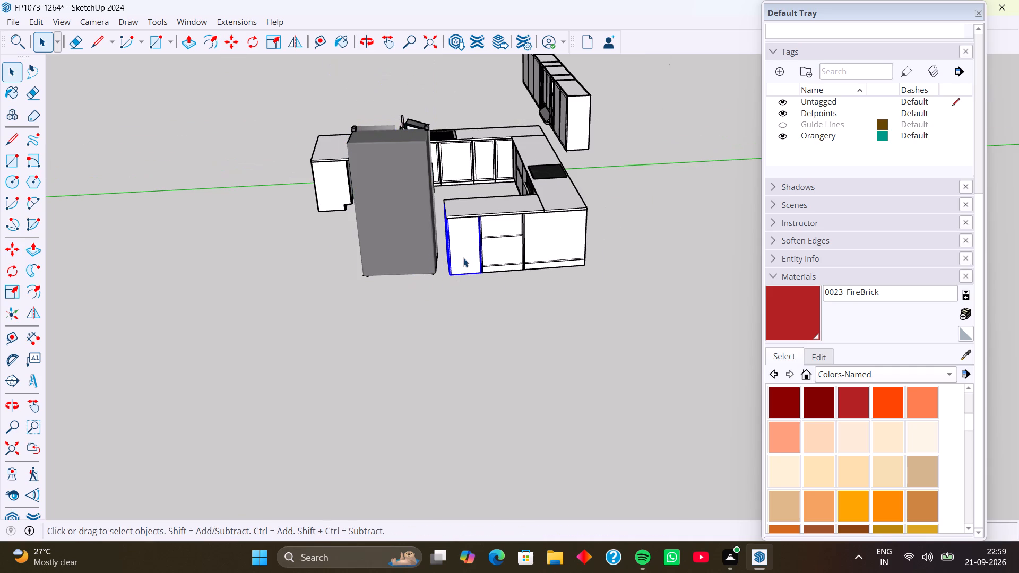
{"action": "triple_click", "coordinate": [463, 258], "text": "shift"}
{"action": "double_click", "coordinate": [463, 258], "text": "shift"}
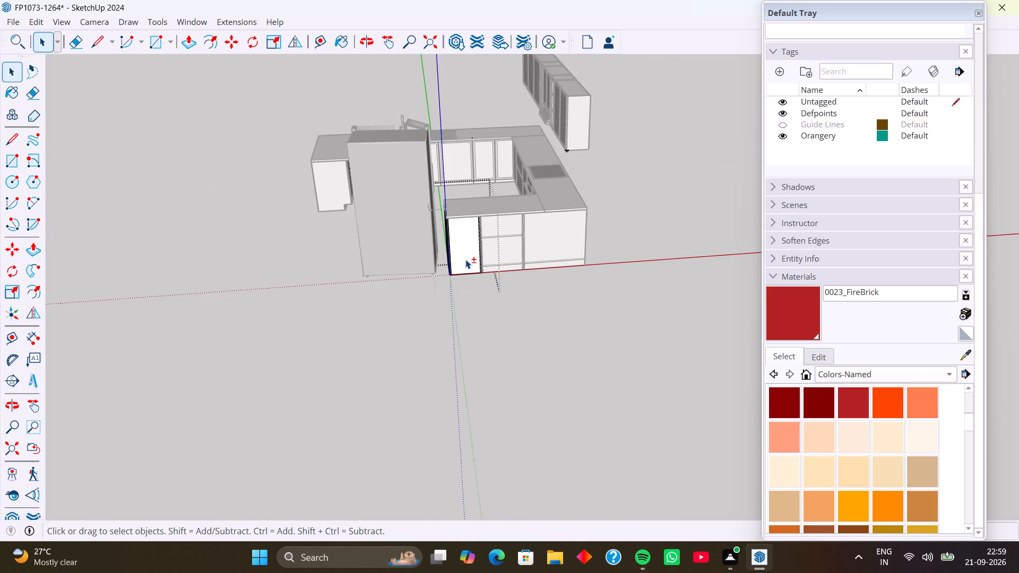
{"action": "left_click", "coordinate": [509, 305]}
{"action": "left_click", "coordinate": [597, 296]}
Group all the kitchen parts together, including the base and wall cabinets, sink, cooktop, oven and refrigerator.
{"action": "middle_click_drag", "start_coordinate": [437, 319], "coordinate": [596, 316]}
{"action": "scroll", "coordinate": [374, 320], "scroll_direction": "down", "scroll_amount": 3}
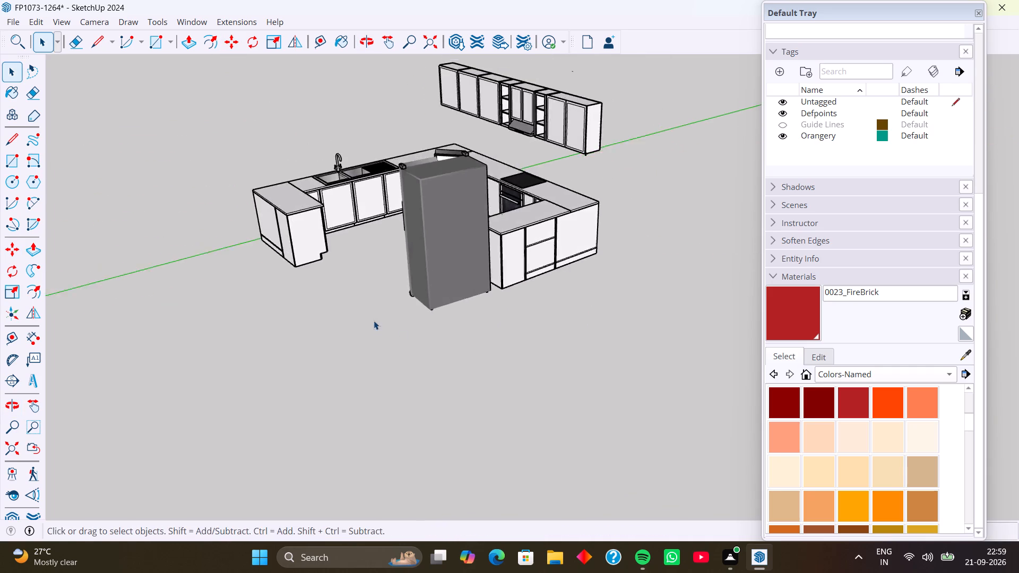
{"action": "scroll", "coordinate": [374, 320], "scroll_direction": "down", "scroll_amount": 2}
{"action": "middle_click_drag", "start_coordinate": [360, 340], "coordinate": [551, 345]}
{"action": "scroll", "coordinate": [433, 336], "scroll_direction": "down", "scroll_amount": 4}
{"action": "middle_click_drag", "start_coordinate": [441, 374], "coordinate": [547, 367]}
{"action": "scroll", "coordinate": [470, 365], "scroll_direction": "down", "scroll_amount": 2}
{"action": "middle_click_drag", "start_coordinate": [477, 385], "coordinate": [487, 341]}
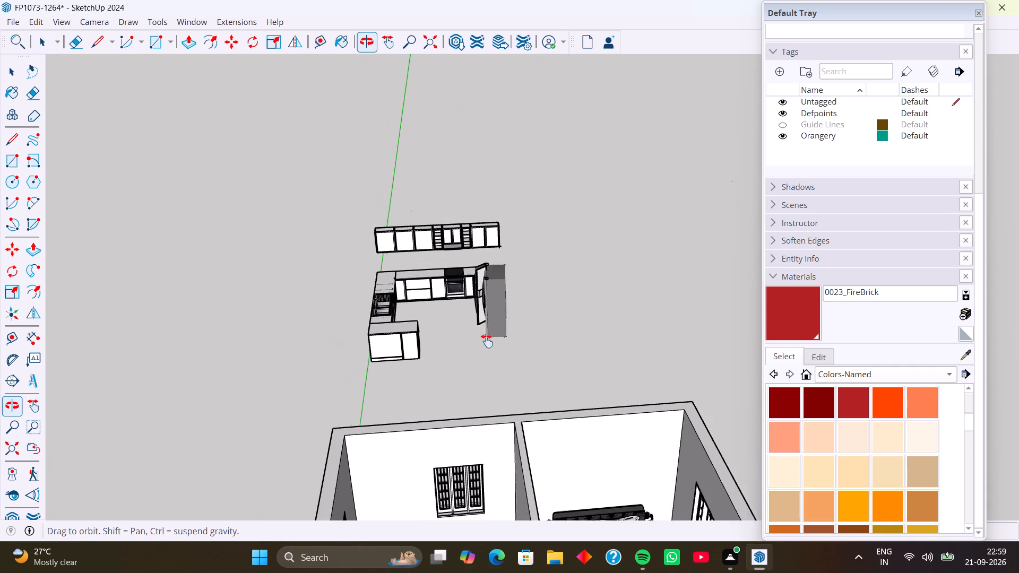
{"action": "middle_click_drag", "start_coordinate": [487, 341], "coordinate": [496, 285]}
{"action": "middle_click_drag", "start_coordinate": [494, 284], "coordinate": [499, 390]}
{"action": "left_click_drag", "start_coordinate": [310, 104], "coordinate": [411, 250]}
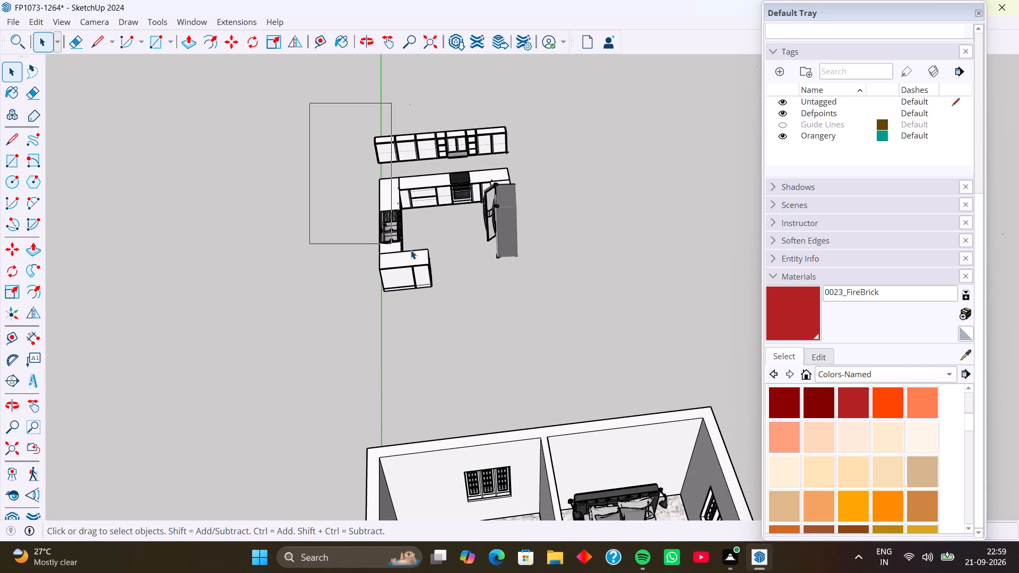
{"action": "left_click_drag", "start_coordinate": [411, 250], "coordinate": [585, 319]}
{"action": "middle_click_drag", "start_coordinate": [539, 255], "coordinate": [486, 262]}
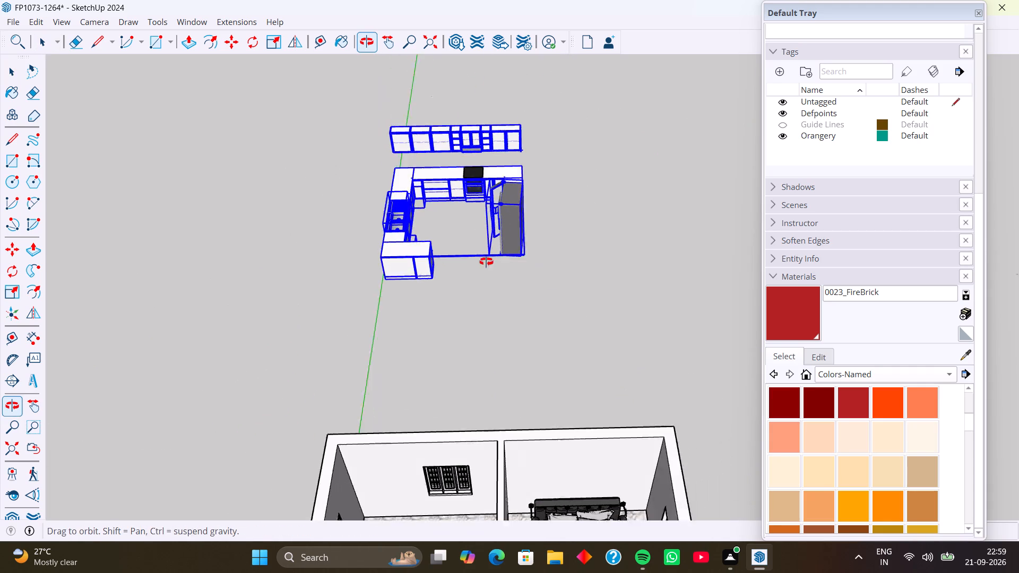
{"action": "middle_click_drag", "start_coordinate": [486, 262], "coordinate": [480, 263]}
{"action": "scroll", "coordinate": [476, 161], "scroll_direction": "up", "scroll_amount": 12}
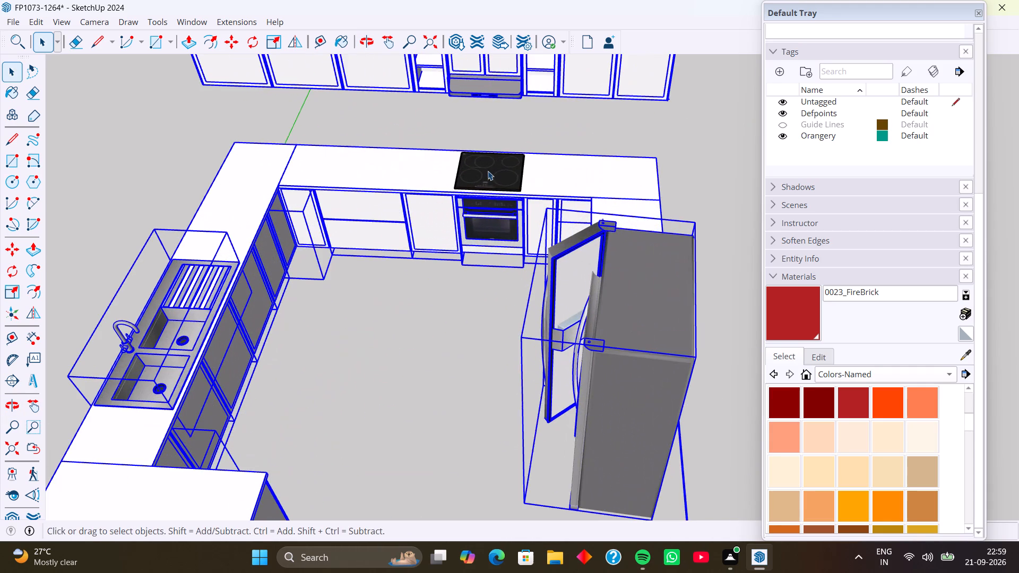
{"action": "scroll", "coordinate": [488, 173], "scroll_direction": "up", "scroll_amount": 3}
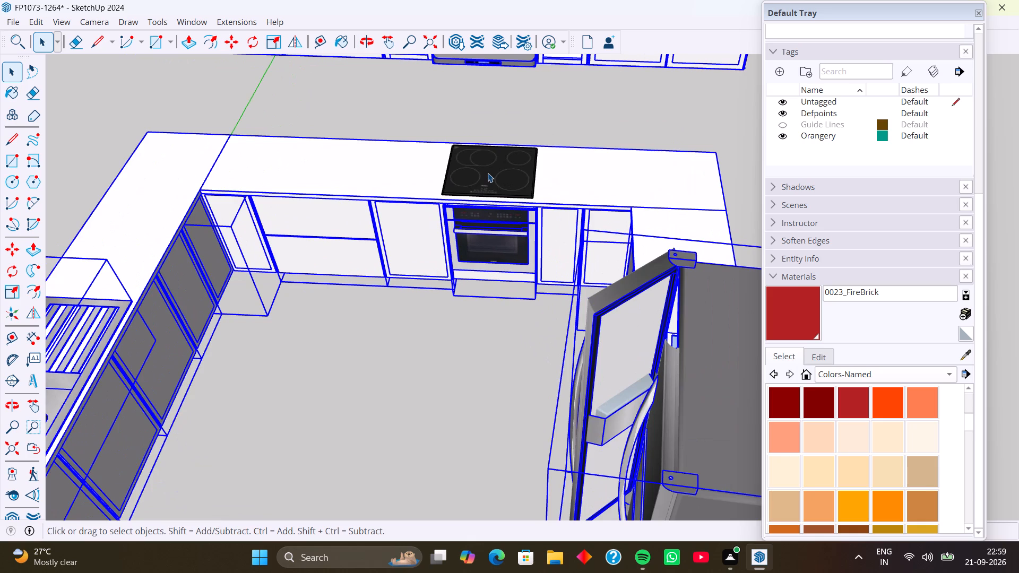
{"action": "left_click", "coordinate": [488, 173], "text": "shift"}
{"action": "left_click", "coordinate": [488, 173], "text": "shift"}
{"action": "scroll", "coordinate": [493, 195], "scroll_direction": "down", "scroll_amount": 5}
{"action": "middle_click_drag", "start_coordinate": [494, 255], "coordinate": [439, 215]}
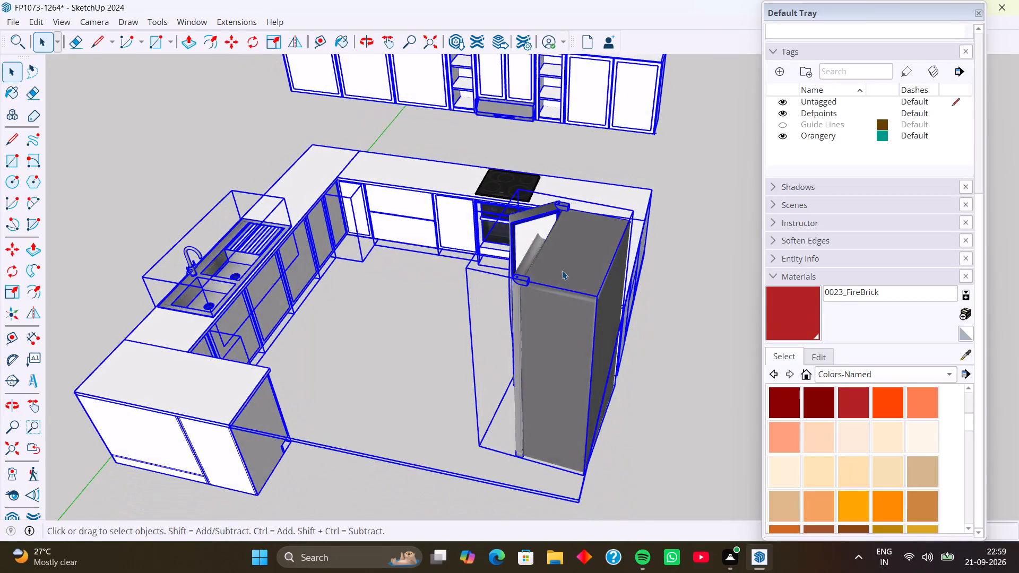
{"action": "middle_click_drag", "start_coordinate": [588, 293], "coordinate": [426, 262]}
{"action": "scroll", "coordinate": [426, 262], "scroll_direction": "down", "scroll_amount": 1}
{"action": "right_click", "coordinate": [500, 276]}
{"action": "left_click", "coordinate": [549, 138]}
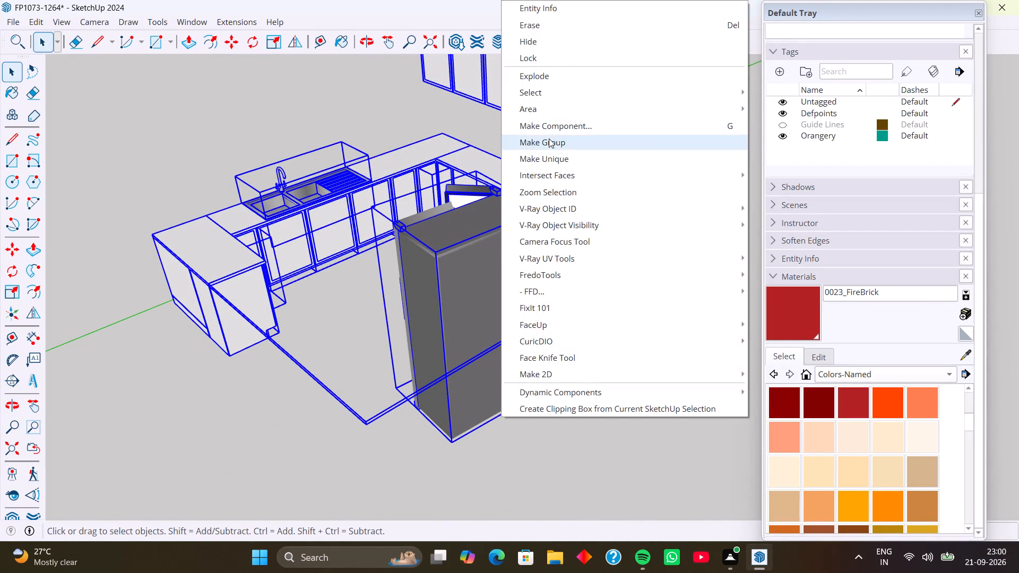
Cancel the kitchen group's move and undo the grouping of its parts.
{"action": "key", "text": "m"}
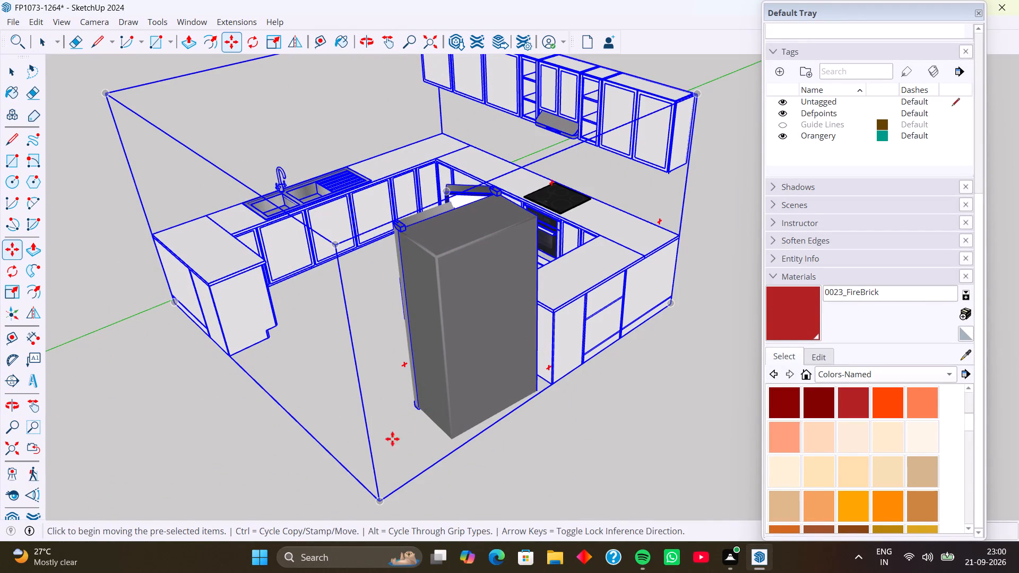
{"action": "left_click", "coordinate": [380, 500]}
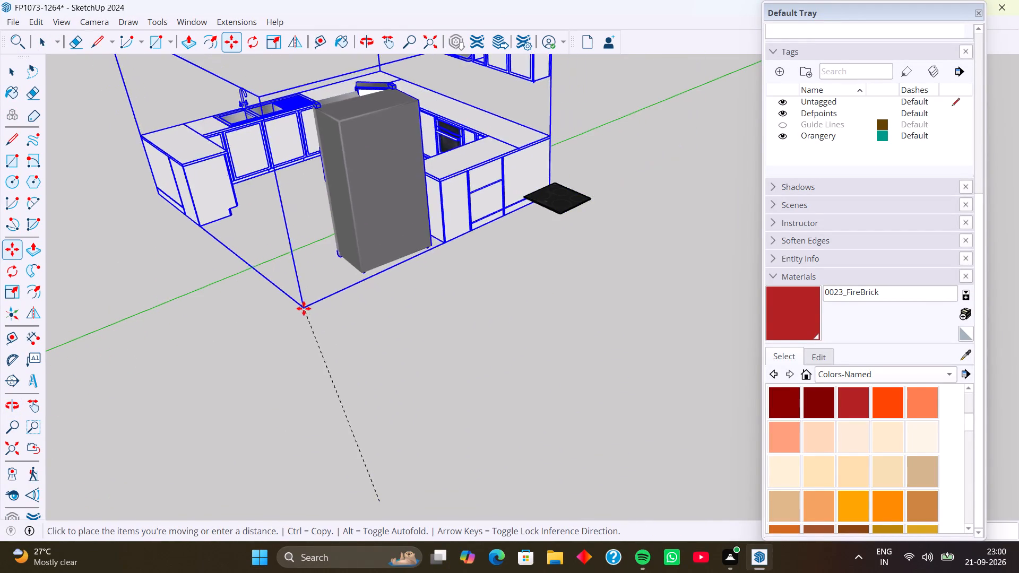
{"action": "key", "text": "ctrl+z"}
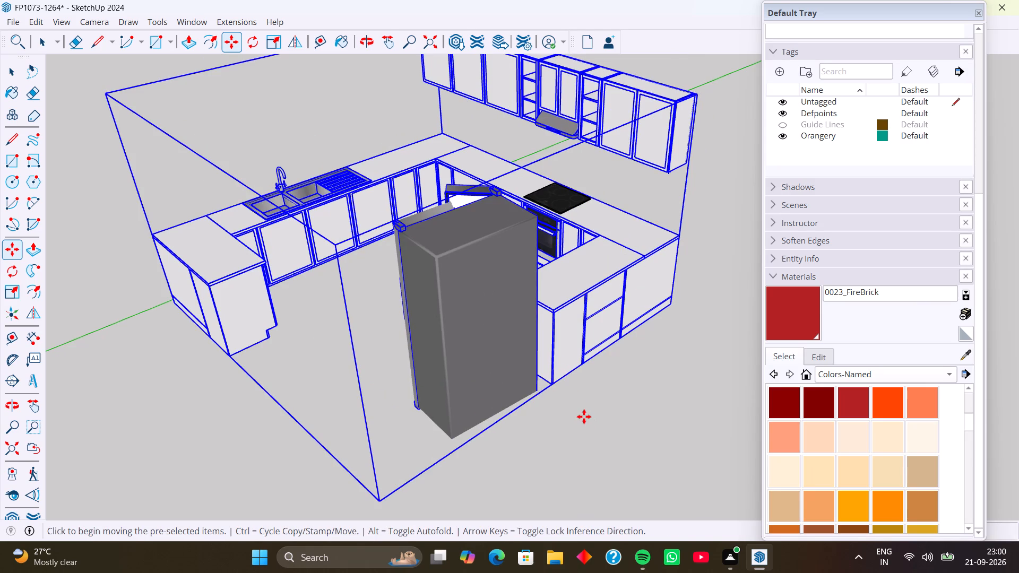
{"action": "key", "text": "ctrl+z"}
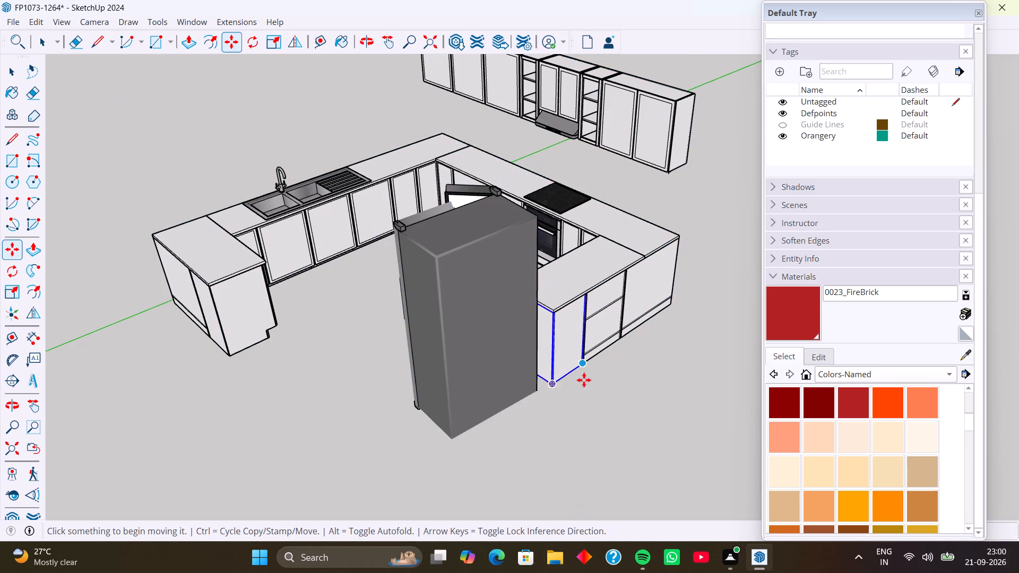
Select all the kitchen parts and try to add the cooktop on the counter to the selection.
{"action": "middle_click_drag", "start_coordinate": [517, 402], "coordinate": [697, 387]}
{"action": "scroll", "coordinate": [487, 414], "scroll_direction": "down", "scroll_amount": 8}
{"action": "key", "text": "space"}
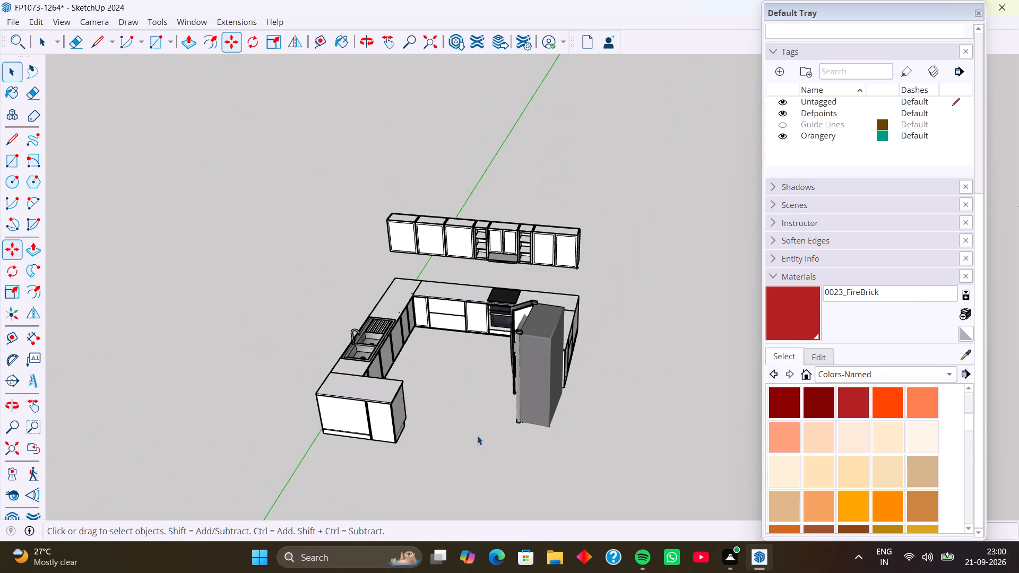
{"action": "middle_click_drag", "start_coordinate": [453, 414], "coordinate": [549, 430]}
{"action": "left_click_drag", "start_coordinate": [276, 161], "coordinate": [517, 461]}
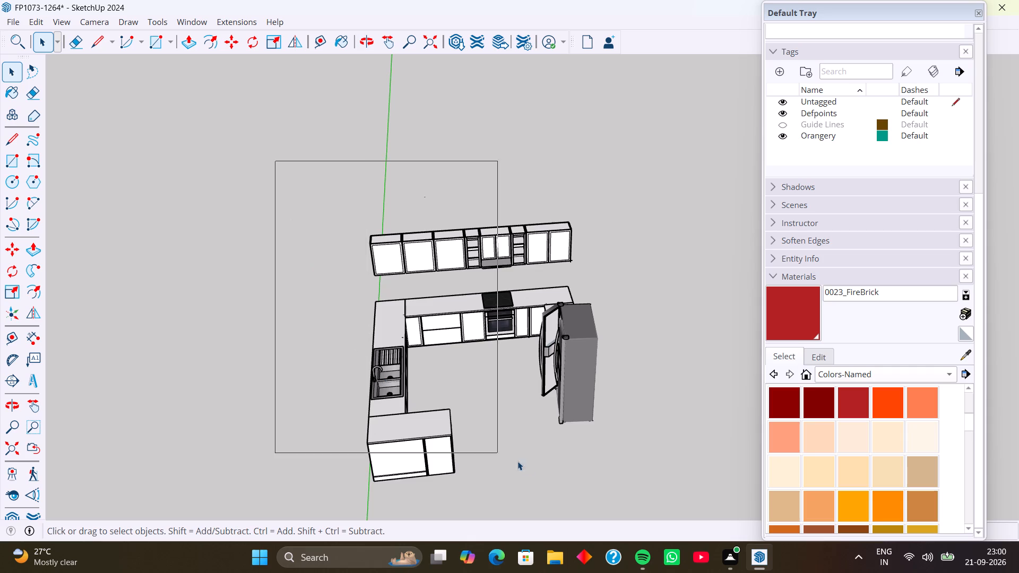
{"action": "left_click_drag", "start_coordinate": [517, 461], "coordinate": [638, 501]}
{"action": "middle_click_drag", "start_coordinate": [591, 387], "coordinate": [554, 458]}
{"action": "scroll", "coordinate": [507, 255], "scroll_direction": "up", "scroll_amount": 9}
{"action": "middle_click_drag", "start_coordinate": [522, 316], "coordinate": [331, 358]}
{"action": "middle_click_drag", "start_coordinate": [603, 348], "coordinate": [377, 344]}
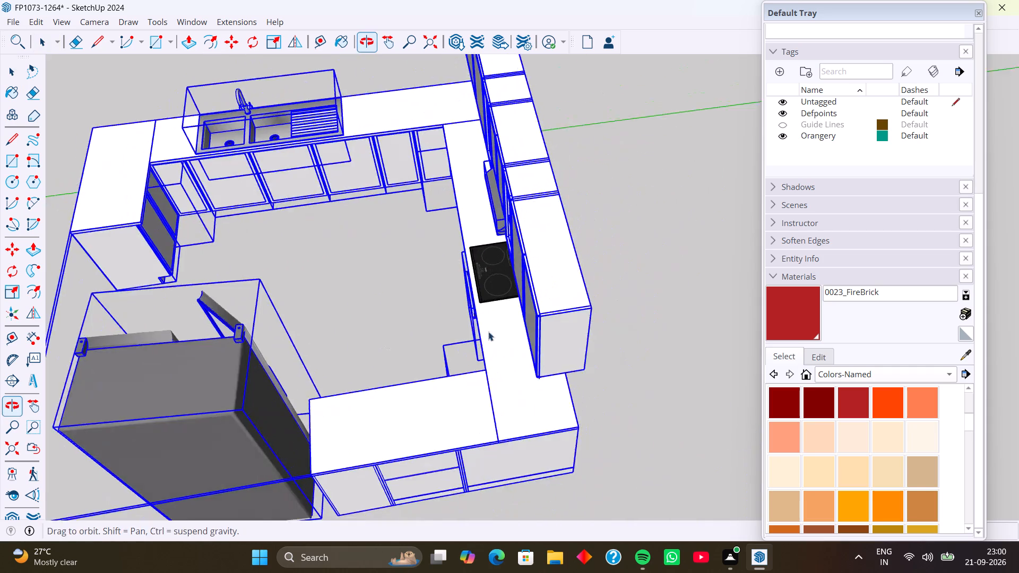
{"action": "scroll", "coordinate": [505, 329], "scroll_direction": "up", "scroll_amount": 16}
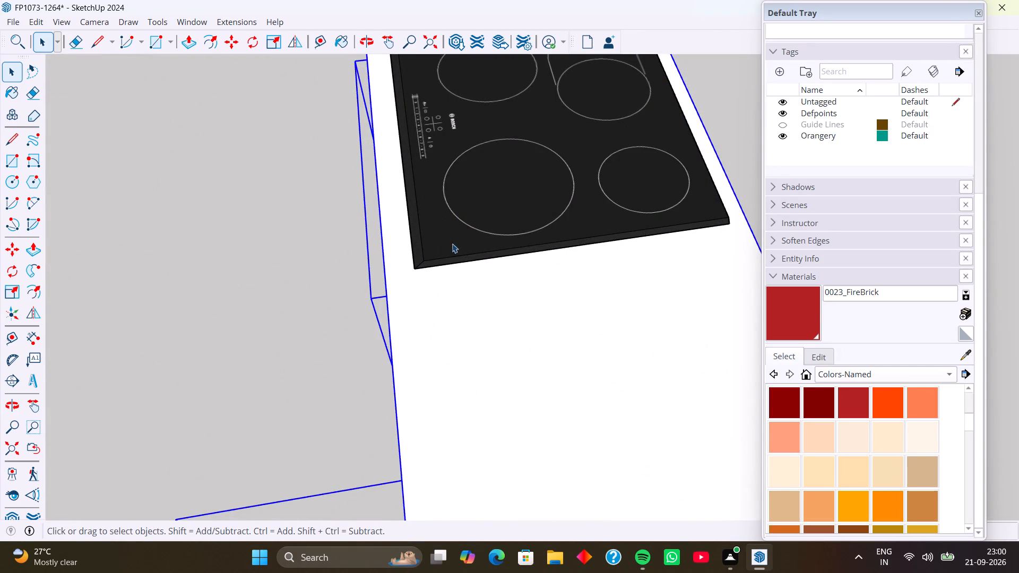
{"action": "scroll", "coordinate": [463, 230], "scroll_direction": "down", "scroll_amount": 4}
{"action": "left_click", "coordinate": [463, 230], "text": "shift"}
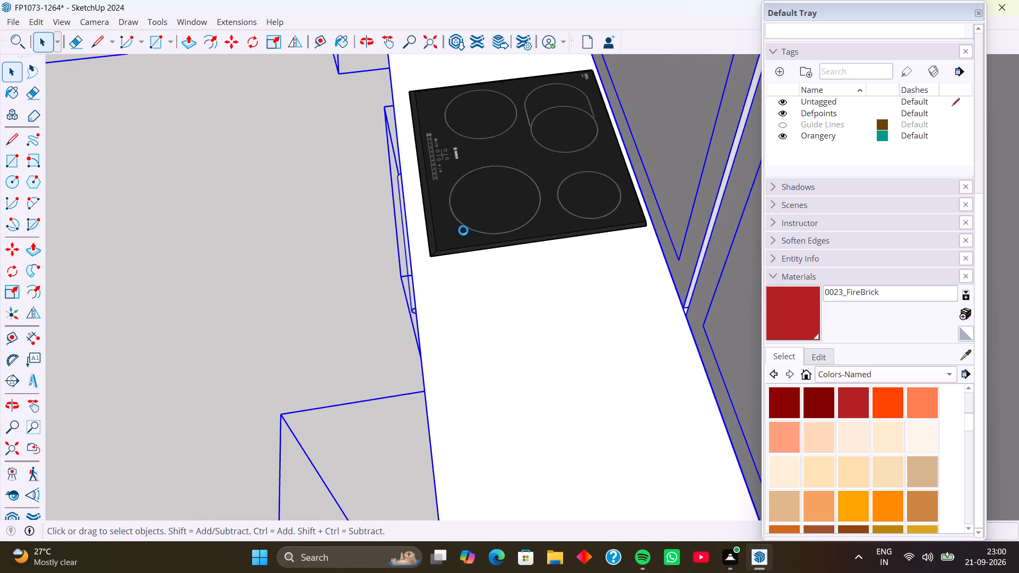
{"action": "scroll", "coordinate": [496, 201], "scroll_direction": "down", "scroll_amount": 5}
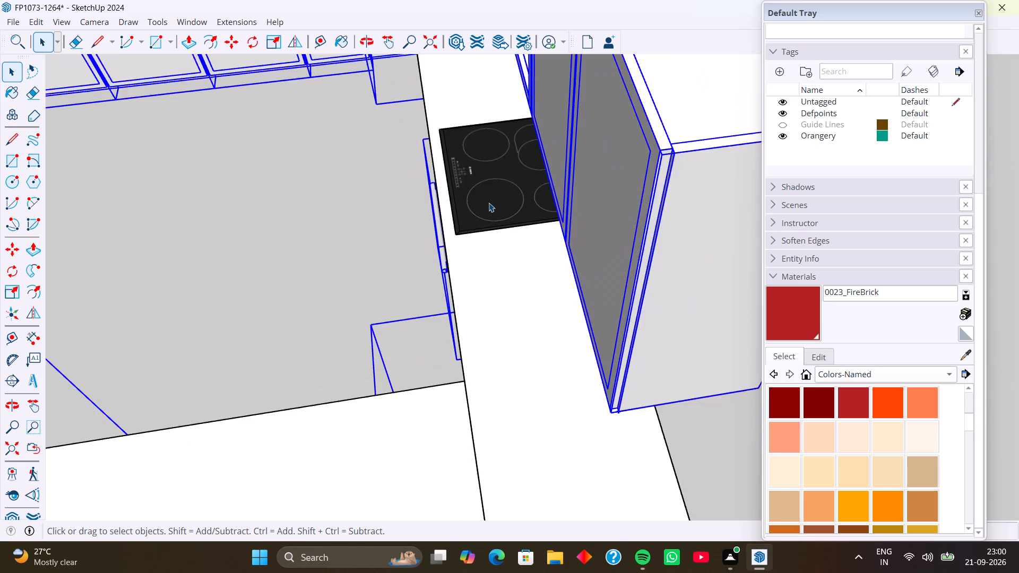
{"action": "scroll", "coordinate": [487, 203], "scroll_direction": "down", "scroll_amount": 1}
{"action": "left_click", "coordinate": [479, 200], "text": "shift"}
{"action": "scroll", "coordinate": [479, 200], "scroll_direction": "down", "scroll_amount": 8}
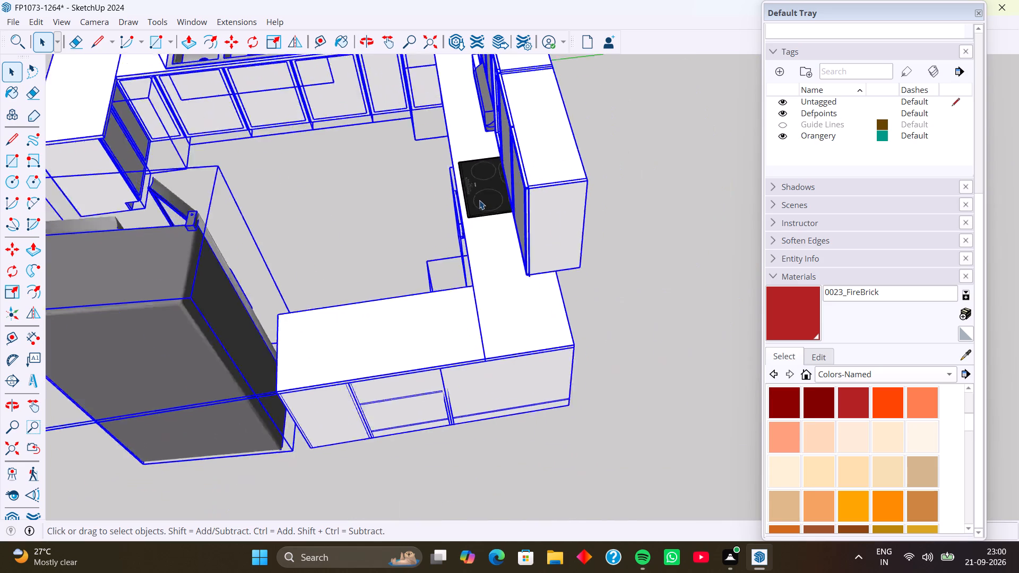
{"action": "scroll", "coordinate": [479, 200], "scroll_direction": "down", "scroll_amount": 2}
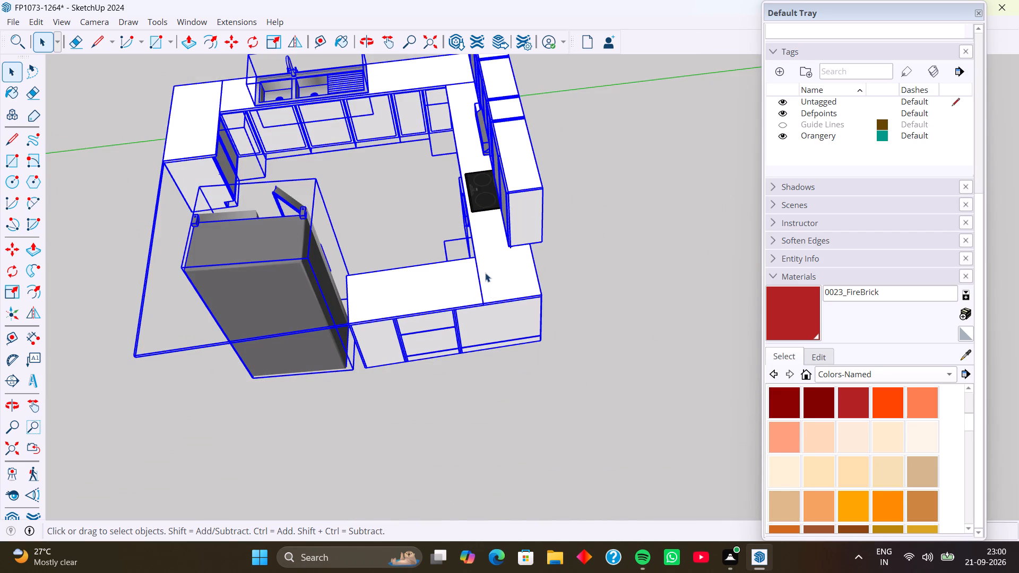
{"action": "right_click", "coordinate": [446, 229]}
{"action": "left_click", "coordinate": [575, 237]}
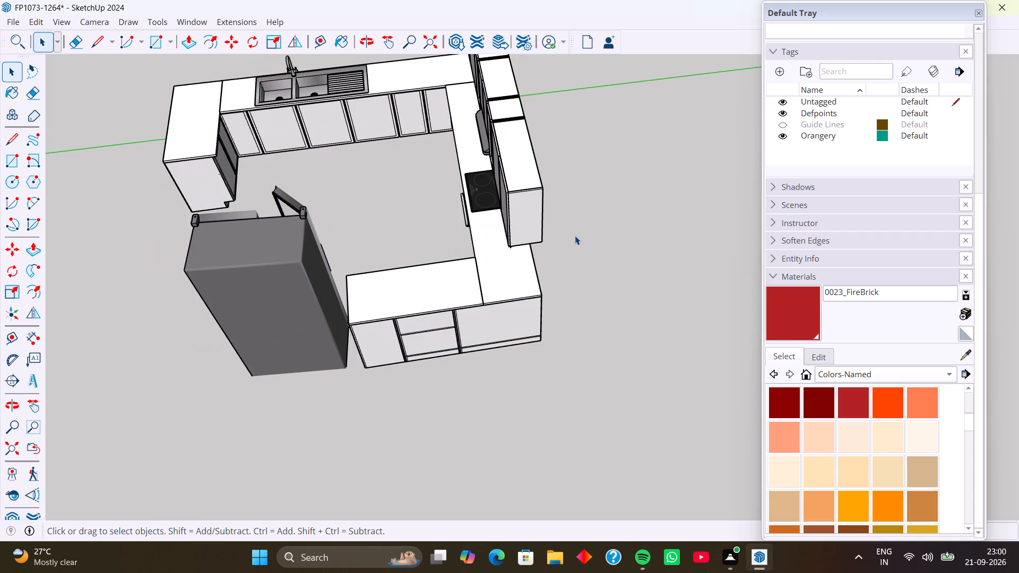
Select the whole kitchen, including cabinets, sink, appliances and refrigerator, and group the parts together.
{"action": "scroll", "coordinate": [539, 215], "scroll_direction": "down", "scroll_amount": 8}
{"action": "middle_click_drag", "start_coordinate": [532, 245], "coordinate": [519, 280]}
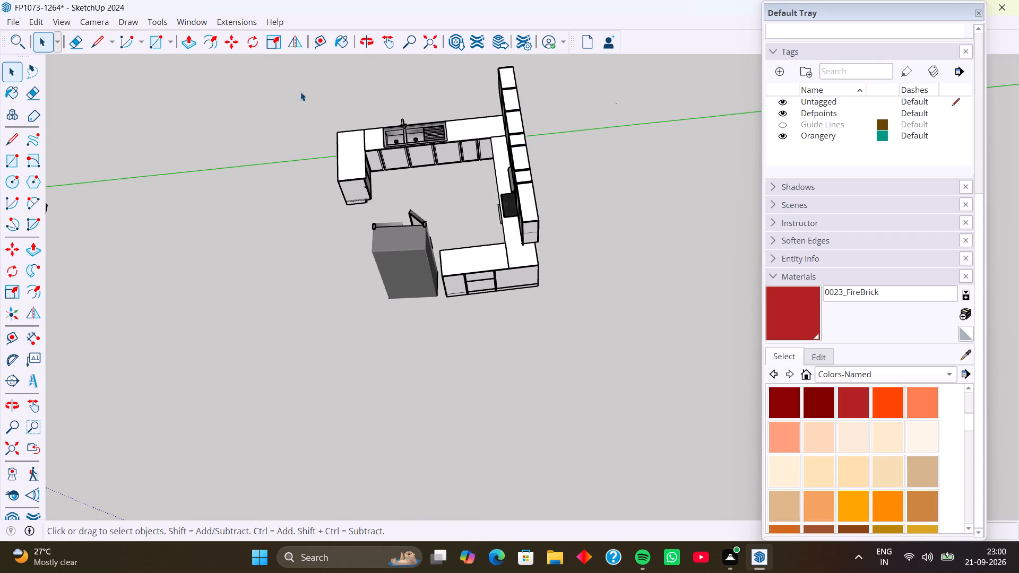
{"action": "scroll", "coordinate": [424, 185], "scroll_direction": "down", "scroll_amount": 2}
{"action": "middle_click_drag", "start_coordinate": [424, 185], "coordinate": [426, 240], "text": "shift"}
{"action": "left_click_drag", "start_coordinate": [291, 135], "coordinate": [631, 409]}
{"action": "right_click", "coordinate": [495, 279]}
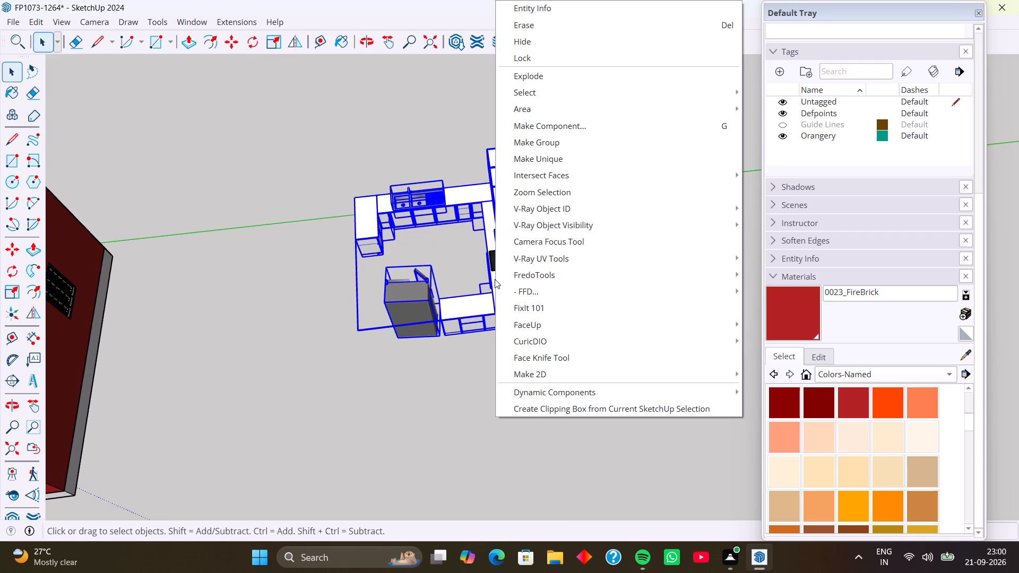
{"action": "left_click", "coordinate": [531, 142]}
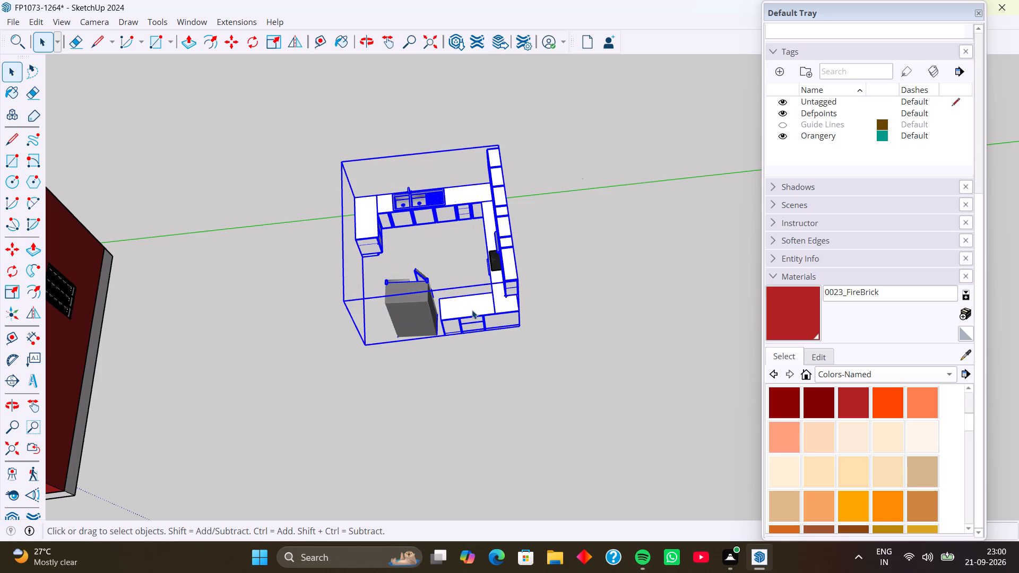
Move the kitchen group by its top corner into the house's end room beside the bedroom, placing it at the dividing wall's inner corner.
{"action": "key", "text": "m"}
{"action": "left_click", "coordinate": [343, 298]}
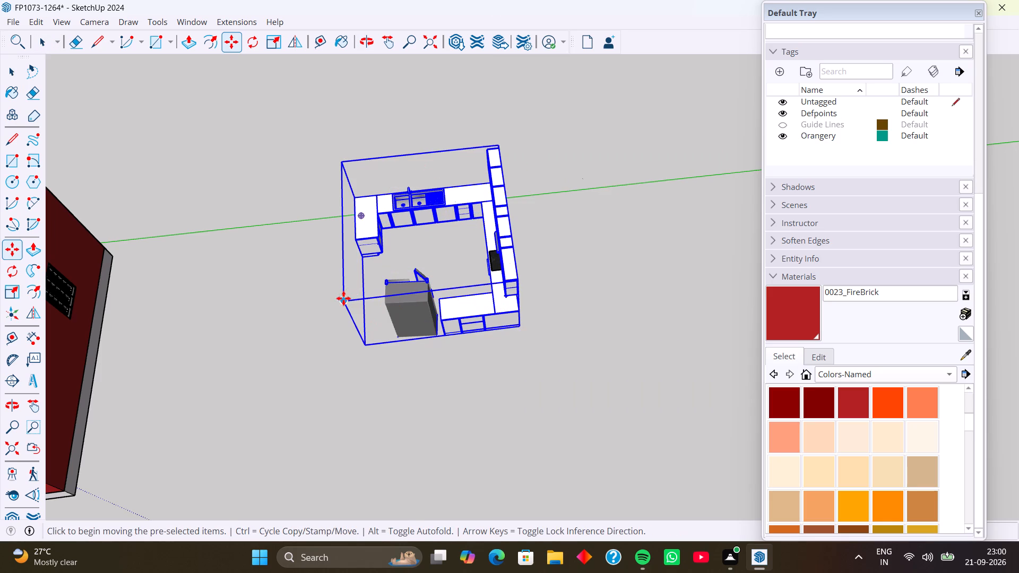
{"action": "scroll", "coordinate": [373, 275], "scroll_direction": "down", "scroll_amount": 8}
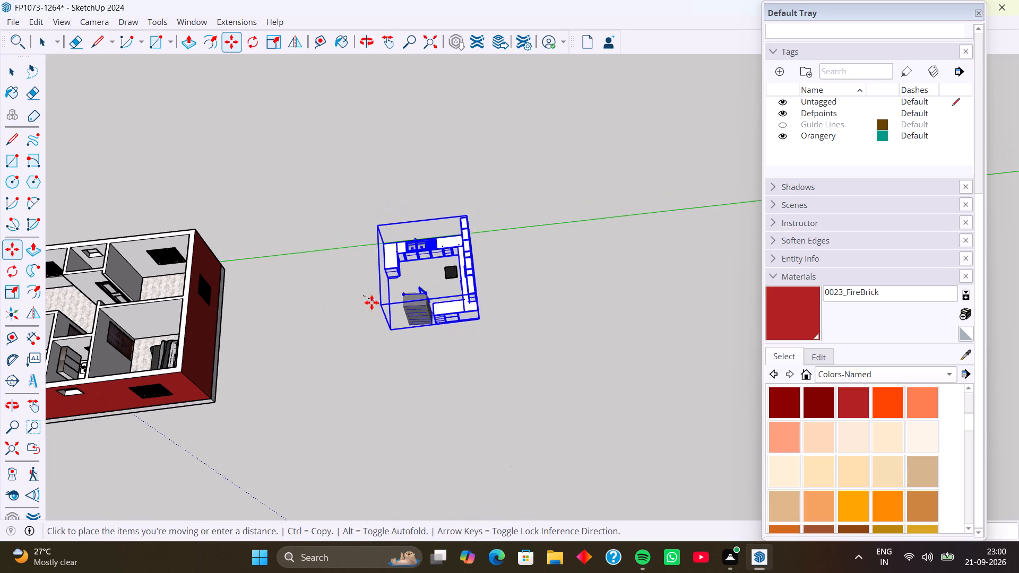
{"action": "middle_click_drag", "start_coordinate": [297, 311], "coordinate": [580, 317]}
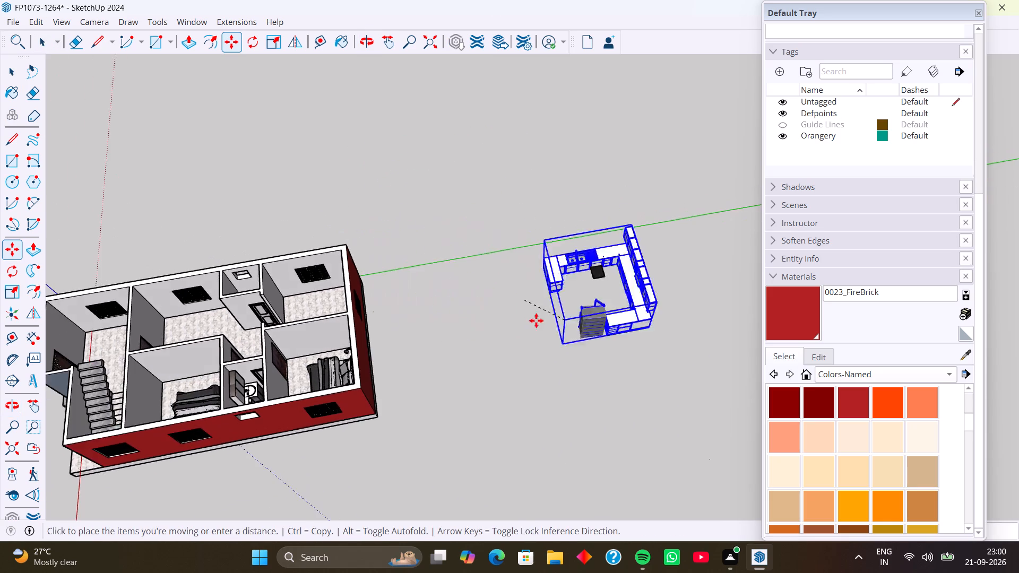
{"action": "scroll", "coordinate": [339, 311], "scroll_direction": "up", "scroll_amount": 7}
{"action": "middle_click_drag", "start_coordinate": [252, 307], "coordinate": [548, 272], "text": "shift"}
{"action": "scroll", "coordinate": [545, 294], "scroll_direction": "up", "scroll_amount": 6}
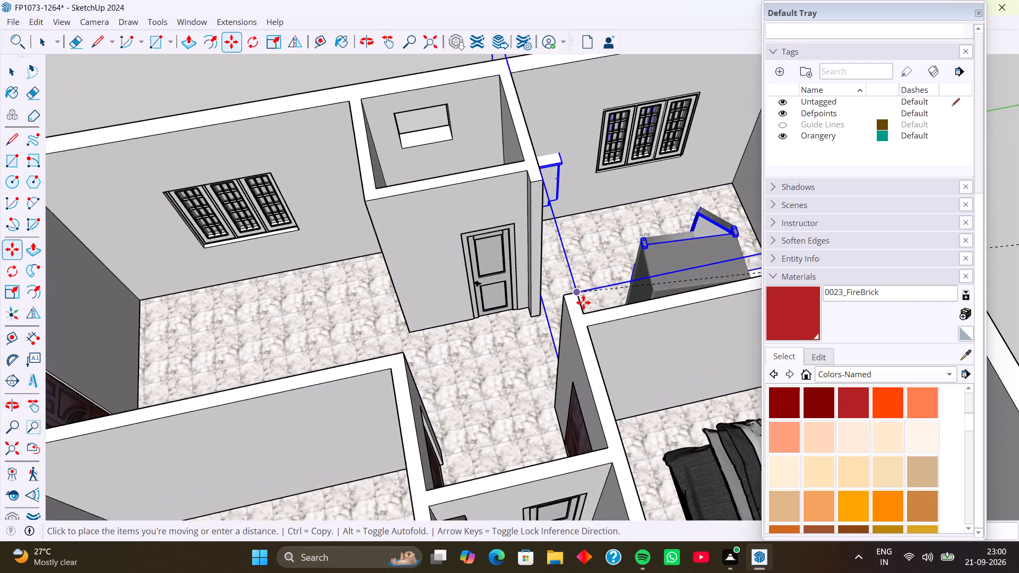
{"action": "left_click", "coordinate": [588, 316]}
{"action": "scroll", "coordinate": [573, 271], "scroll_direction": "down", "scroll_amount": 5}
{"action": "middle_click_drag", "start_coordinate": [550, 264], "coordinate": [645, 285]}
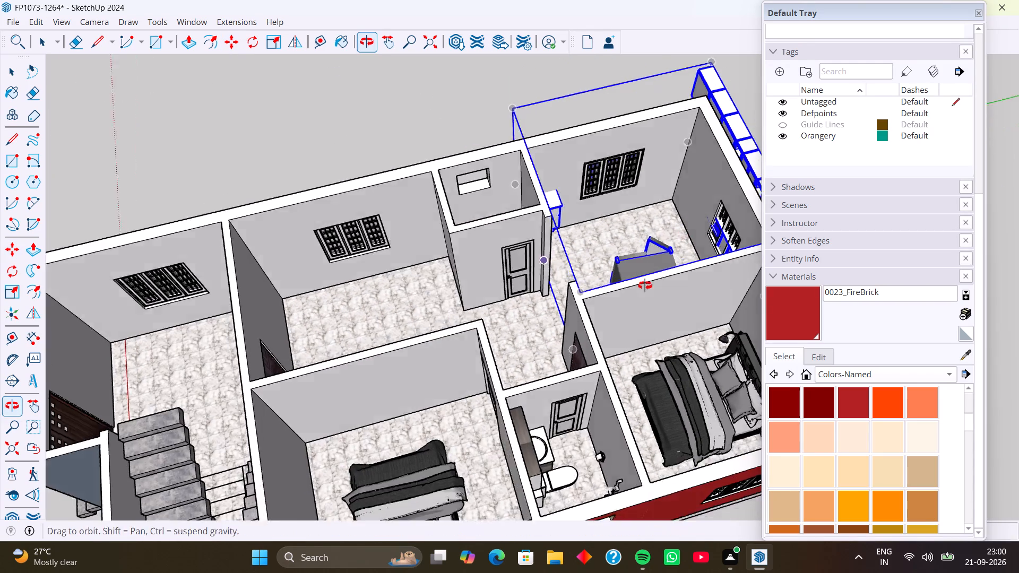
{"action": "middle_click_drag", "start_coordinate": [645, 285], "coordinate": [714, 299]}
{"action": "middle_click_drag", "start_coordinate": [606, 259], "coordinate": [753, 273]}
{"action": "middle_click_drag", "start_coordinate": [565, 233], "coordinate": [735, 207]}
{"action": "middle_click_drag", "start_coordinate": [582, 216], "coordinate": [691, 216]}
{"action": "middle_click_drag", "start_coordinate": [468, 240], "coordinate": [623, 207], "text": "shift"}
{"action": "middle_click_drag", "start_coordinate": [581, 255], "coordinate": [490, 263]}
Scale the kitchen group's width down so the sink-side counter sits against the inner face of the exterior wall.
{"action": "key", "text": "s"}
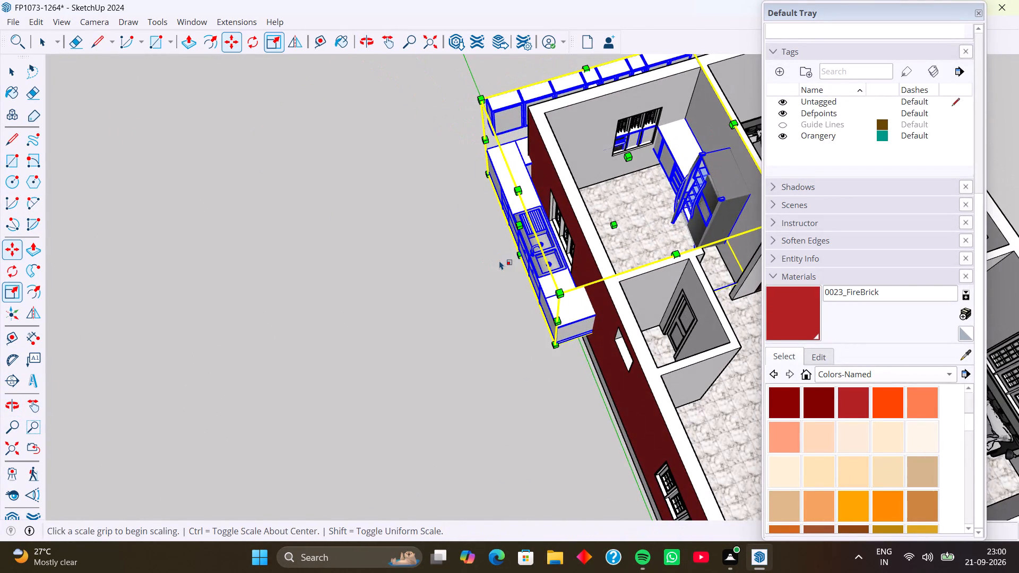
{"action": "left_click", "coordinate": [520, 225]}
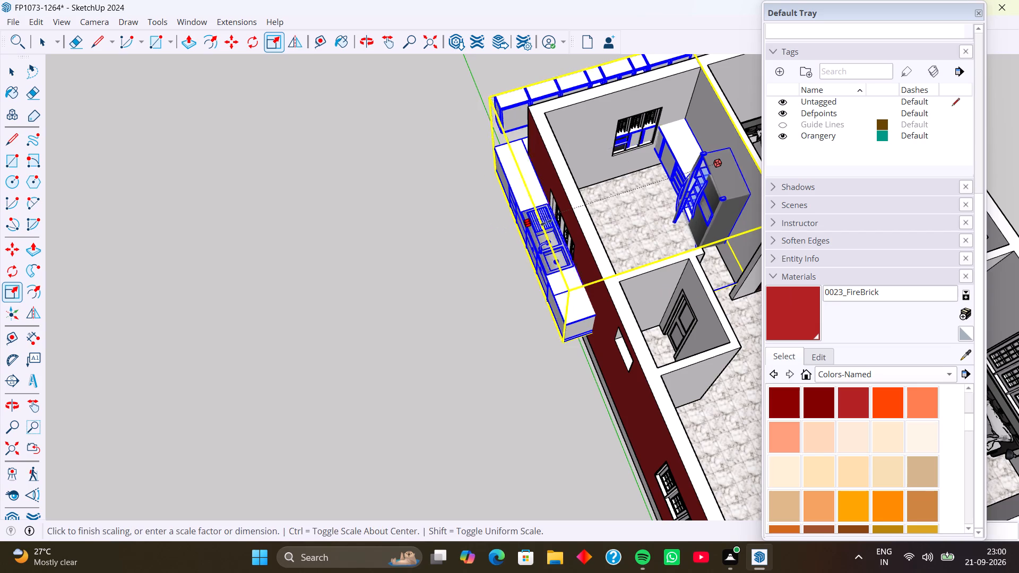
{"action": "scroll", "coordinate": [594, 219], "scroll_direction": "up", "scroll_amount": 4}
{"action": "middle_click_drag", "start_coordinate": [586, 220], "coordinate": [529, 231]}
{"action": "scroll", "coordinate": [569, 225], "scroll_direction": "up", "scroll_amount": 2}
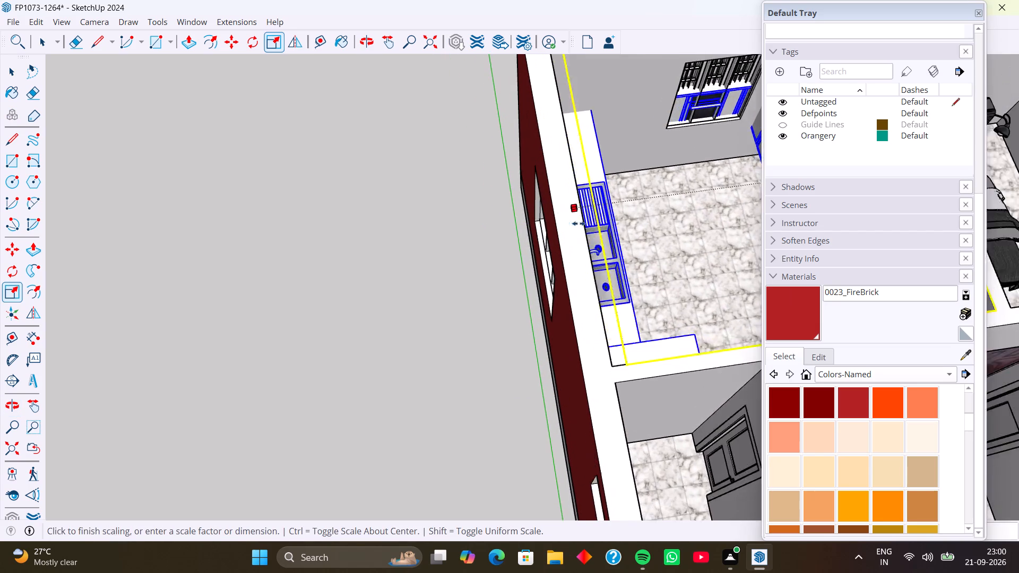
{"action": "scroll", "coordinate": [578, 223], "scroll_direction": "up", "scroll_amount": 1}
{"action": "left_click", "coordinate": [584, 219]}
Scale the kitchen group along the green axis so the wall cabinets sit against the room's exterior end wall.
{"action": "middle_click_drag", "start_coordinate": [623, 224], "coordinate": [452, 253]}
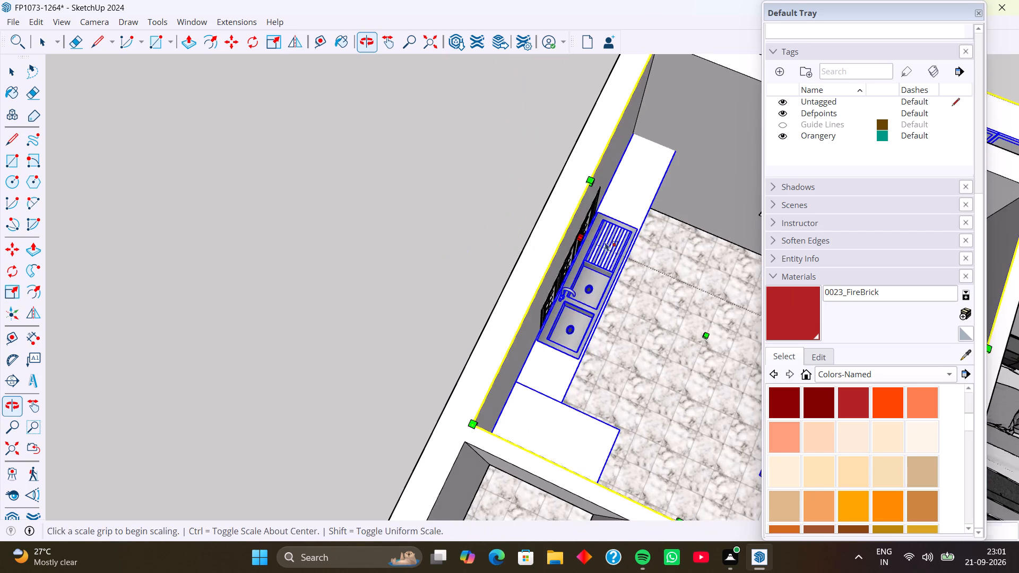
{"action": "scroll", "coordinate": [609, 242], "scroll_direction": "down", "scroll_amount": 4}
{"action": "middle_click_drag", "start_coordinate": [621, 264], "coordinate": [429, 277]}
{"action": "middle_click_drag", "start_coordinate": [588, 281], "coordinate": [480, 264]}
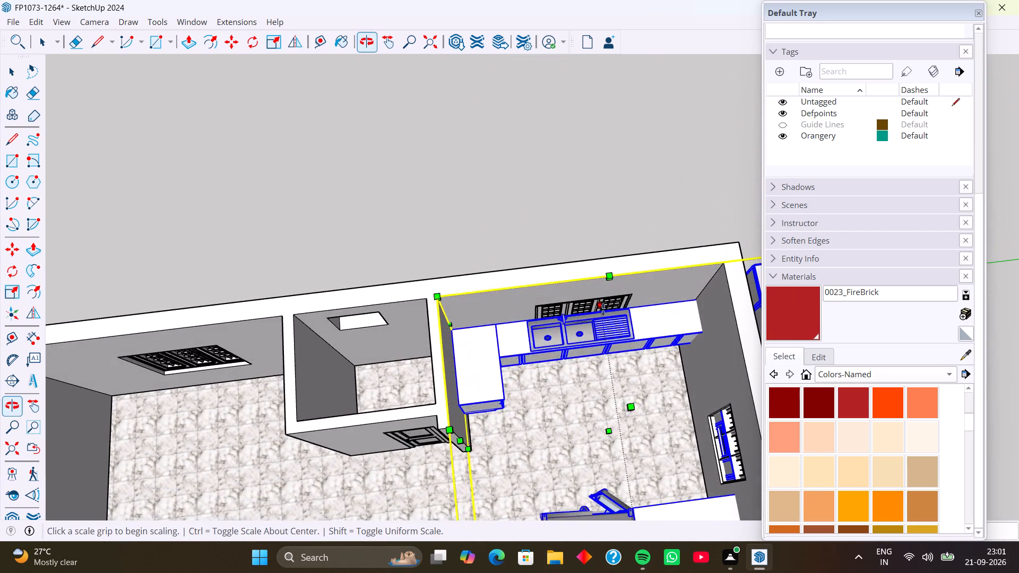
{"action": "scroll", "coordinate": [603, 309], "scroll_direction": "down", "scroll_amount": 4}
{"action": "middle_click_drag", "start_coordinate": [622, 325], "coordinate": [457, 259]}
{"action": "middle_click_drag", "start_coordinate": [565, 292], "coordinate": [452, 289]}
{"action": "scroll", "coordinate": [637, 334], "scroll_direction": "up", "scroll_amount": 3}
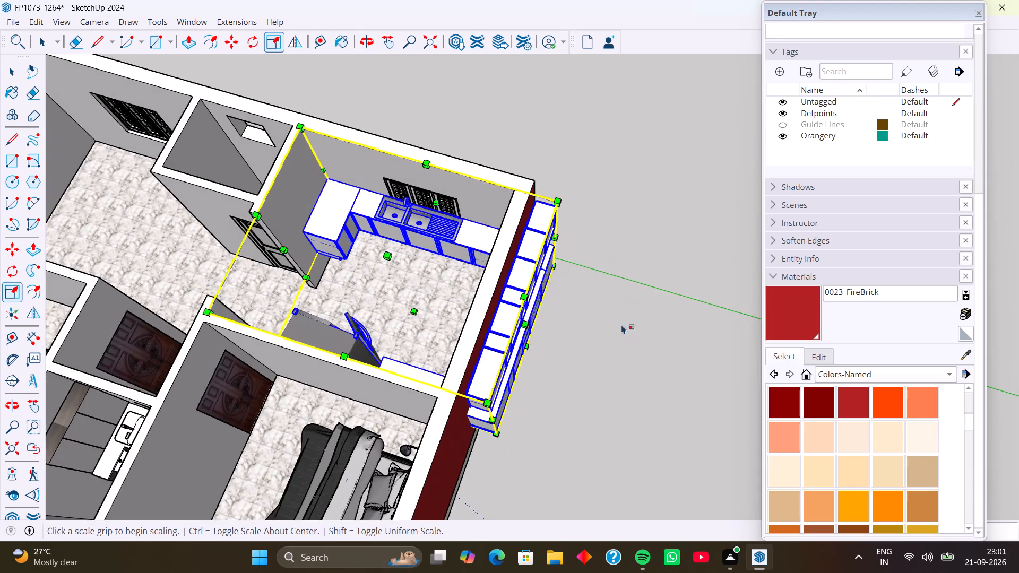
{"action": "scroll", "coordinate": [621, 325], "scroll_direction": "up", "scroll_amount": 4}
{"action": "left_click", "coordinate": [505, 324]}
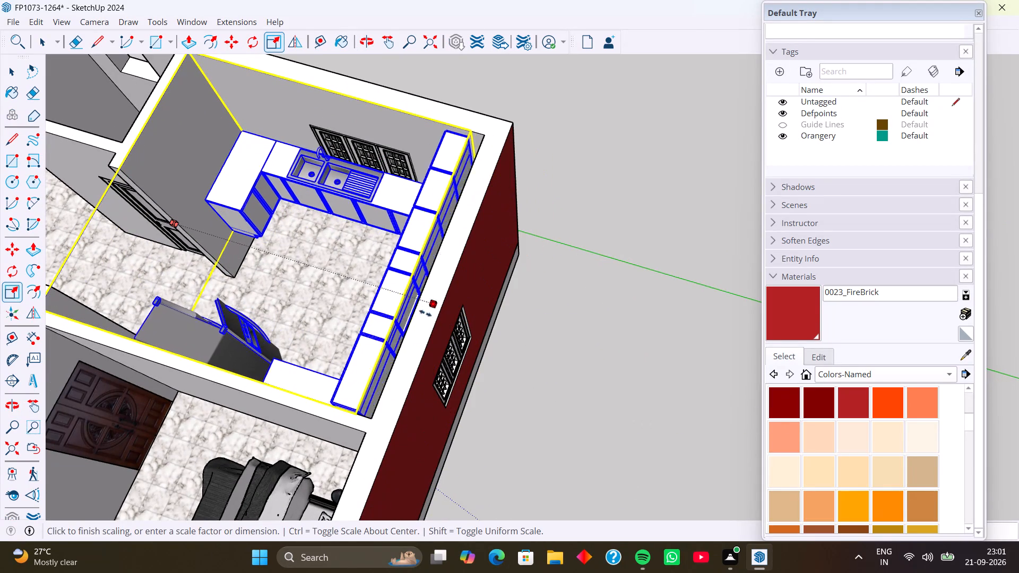
{"action": "left_click", "coordinate": [419, 311]}
{"action": "middle_click_drag", "start_coordinate": [464, 318], "coordinate": [564, 316]}
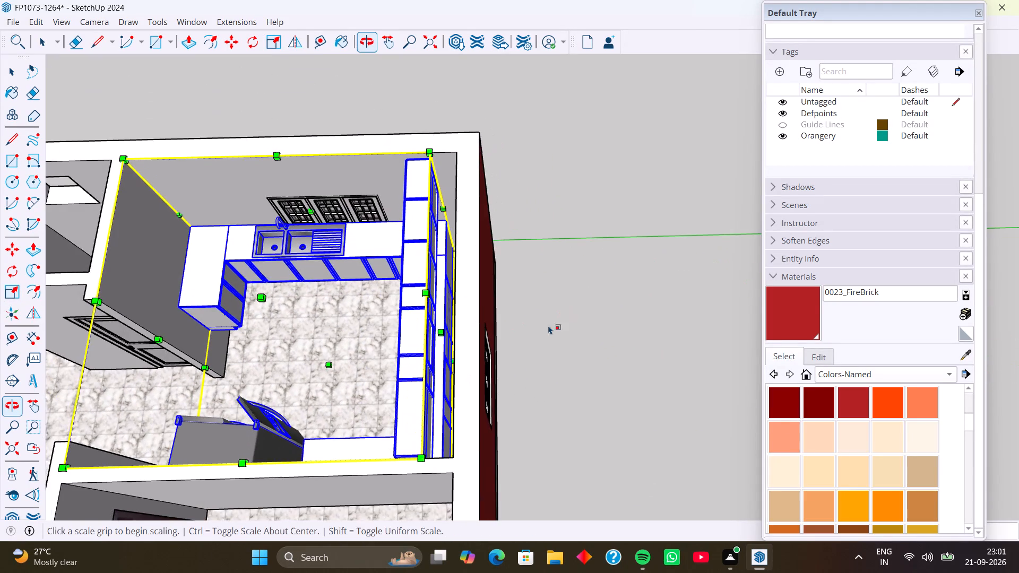
{"action": "scroll", "coordinate": [456, 338], "scroll_direction": "up", "scroll_amount": 2}
{"action": "left_click", "coordinate": [437, 333]}
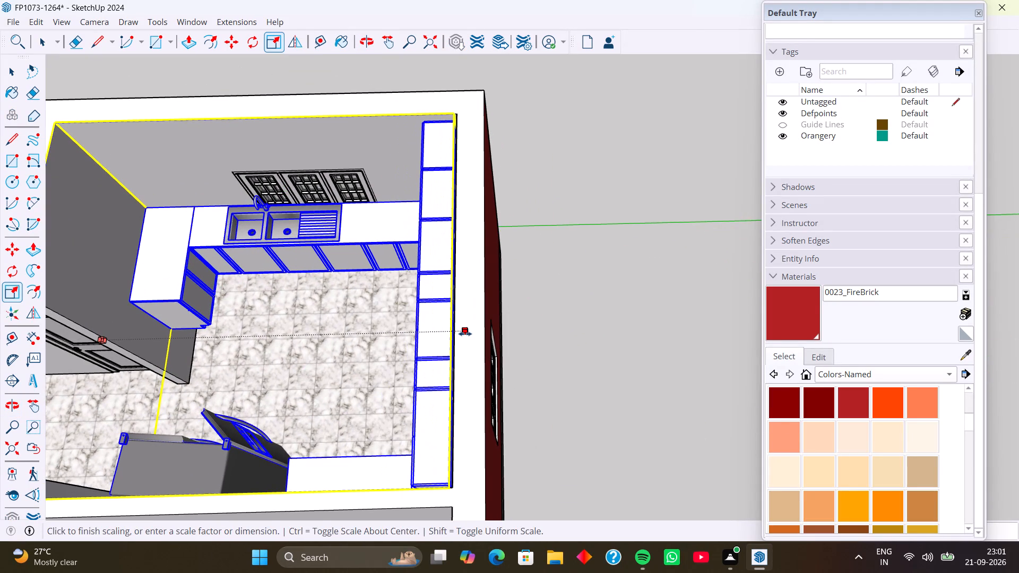
{"action": "left_click", "coordinate": [465, 334]}
Examine from several angles how the scaled kitchen fits against the room's walls, windows and entrance.
{"action": "middle_click_drag", "start_coordinate": [488, 339], "coordinate": [583, 324]}
{"action": "scroll", "coordinate": [515, 351], "scroll_direction": "up", "scroll_amount": 3}
{"action": "middle_click_drag", "start_coordinate": [520, 354], "coordinate": [575, 336]}
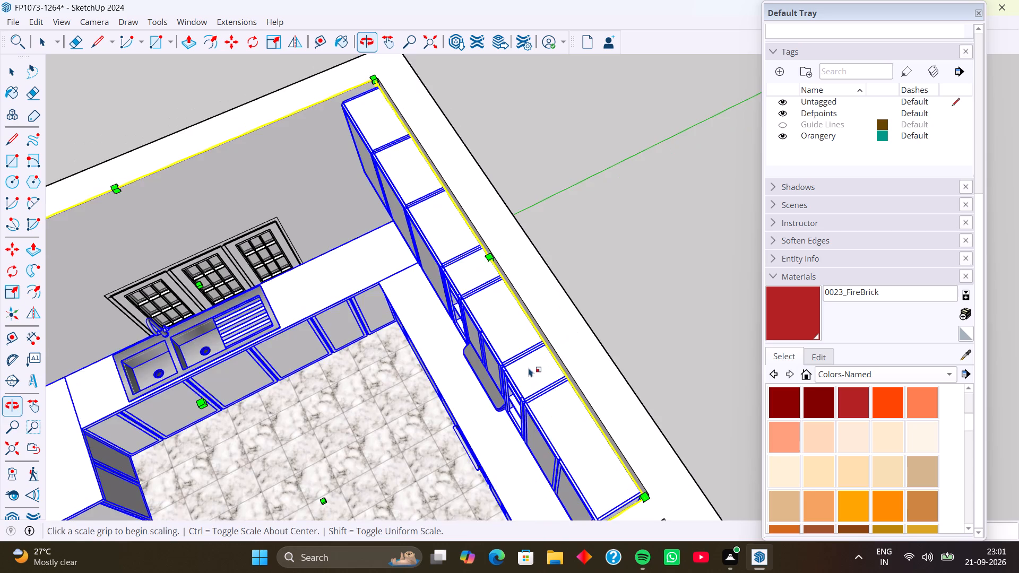
{"action": "scroll", "coordinate": [526, 368], "scroll_direction": "down", "scroll_amount": 9}
{"action": "middle_click_drag", "start_coordinate": [499, 422], "coordinate": [534, 300]}
{"action": "middle_click_drag", "start_coordinate": [520, 340], "coordinate": [659, 331]}
{"action": "middle_click_drag", "start_coordinate": [547, 361], "coordinate": [720, 338]}
{"action": "middle_click_drag", "start_coordinate": [611, 359], "coordinate": [698, 348]}
{"action": "middle_click_drag", "start_coordinate": [599, 360], "coordinate": [654, 368]}
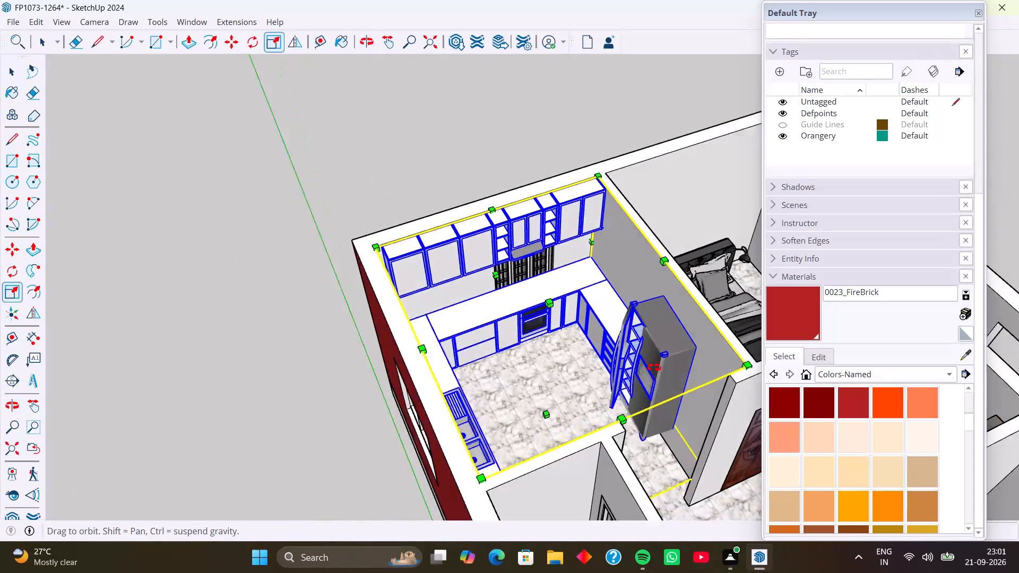
{"action": "middle_click_drag", "start_coordinate": [654, 368], "coordinate": [662, 370]}
{"action": "middle_click_drag", "start_coordinate": [592, 362], "coordinate": [668, 447]}
{"action": "middle_click_drag", "start_coordinate": [674, 392], "coordinate": [601, 395]}
{"action": "middle_click_drag", "start_coordinate": [606, 396], "coordinate": [478, 383]}
{"action": "middle_click_drag", "start_coordinate": [499, 337], "coordinate": [486, 285]}
{"action": "scroll", "coordinate": [522, 261], "scroll_direction": "down", "scroll_amount": 3}
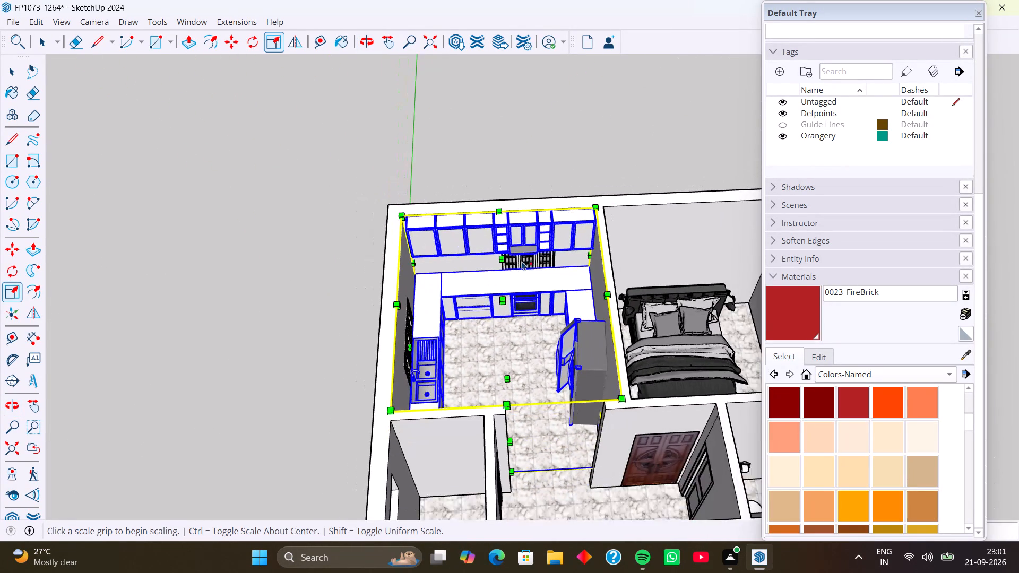
{"action": "key", "text": "space"}
{"action": "left_click", "coordinate": [508, 178]}
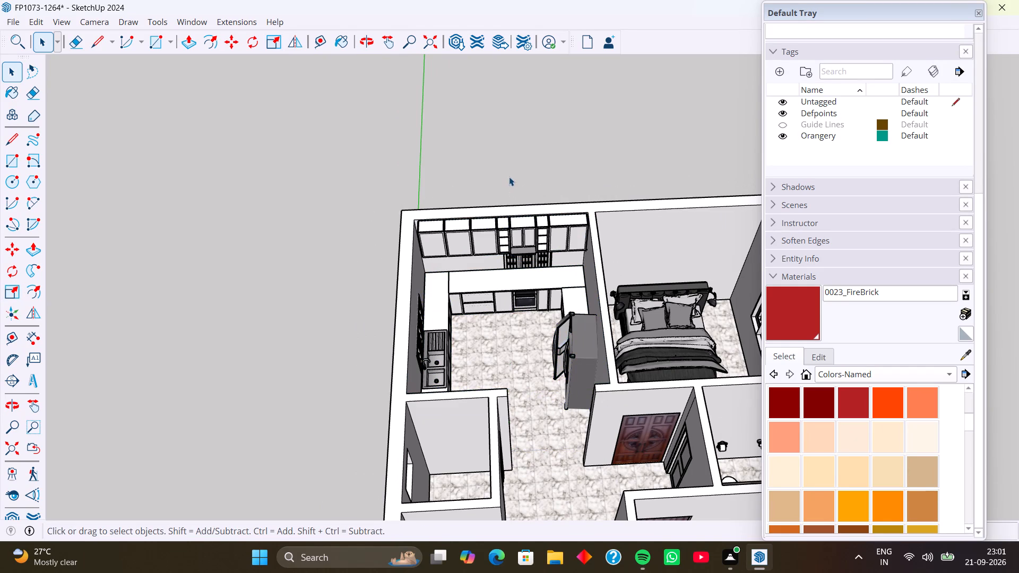
Explode the imported cooktop component lying beyond the kitchen's end wall into separate parts.
{"action": "scroll", "coordinate": [422, 137], "scroll_direction": "down", "scroll_amount": 3}
{"action": "middle_click_drag", "start_coordinate": [412, 116], "coordinate": [432, 309], "text": "shift"}
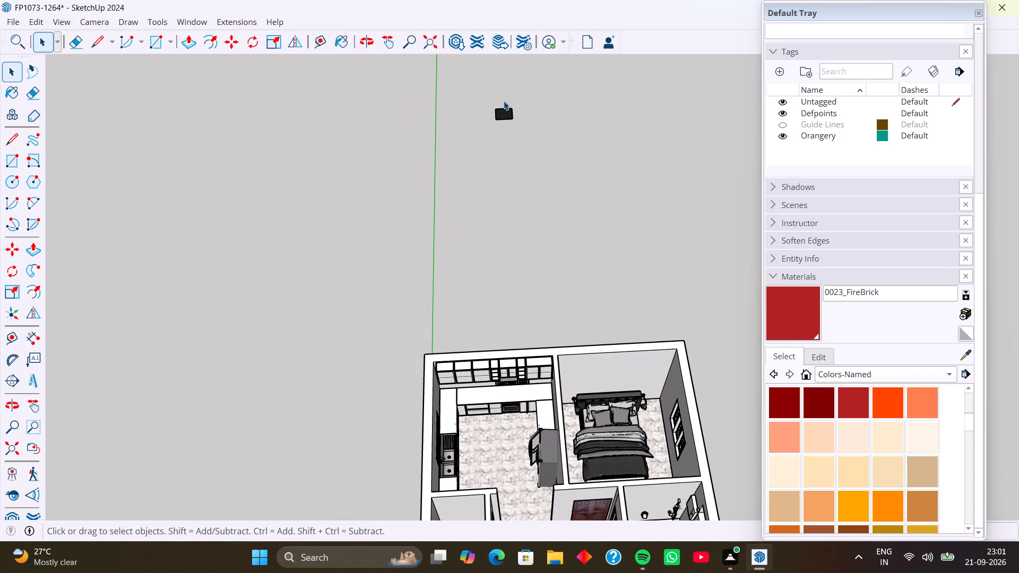
{"action": "left_click", "coordinate": [505, 109]}
{"action": "scroll", "coordinate": [481, 171], "scroll_direction": "down", "scroll_amount": 7}
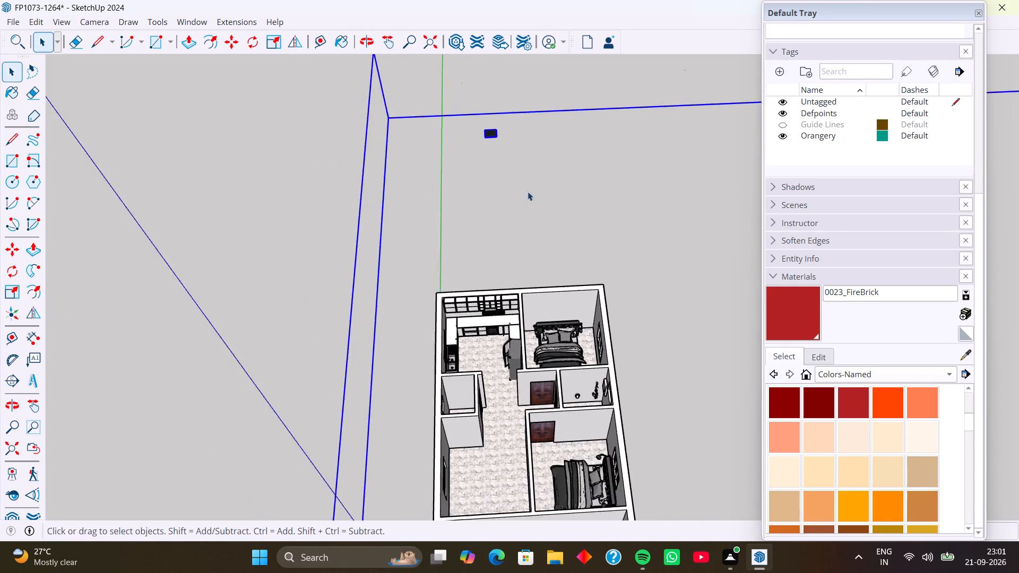
{"action": "scroll", "coordinate": [528, 192], "scroll_direction": "down", "scroll_amount": 16}
{"action": "middle_click_drag", "start_coordinate": [577, 191], "coordinate": [439, 247]}
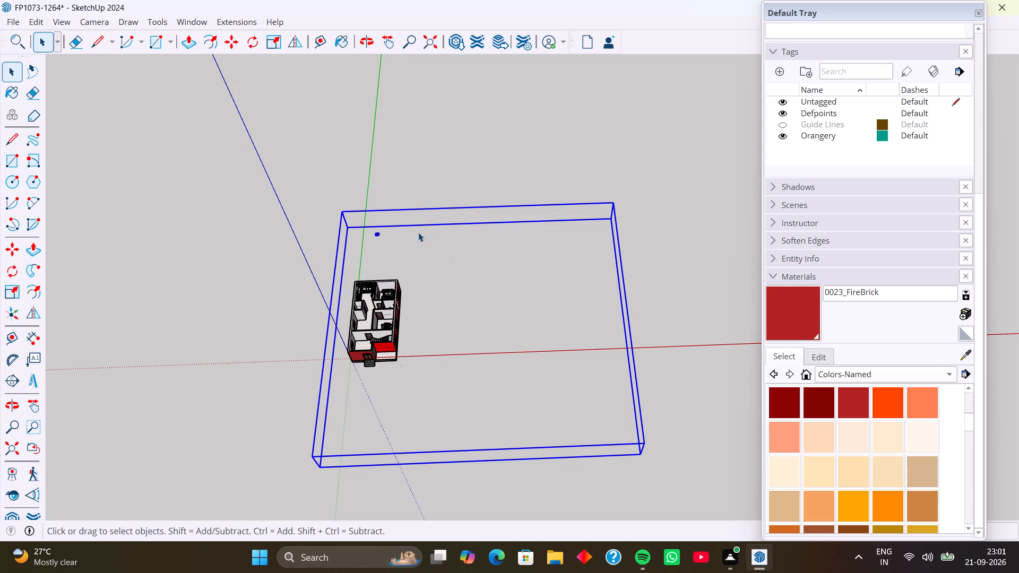
{"action": "right_click", "coordinate": [411, 231]}
{"action": "left_click", "coordinate": [410, 220]}
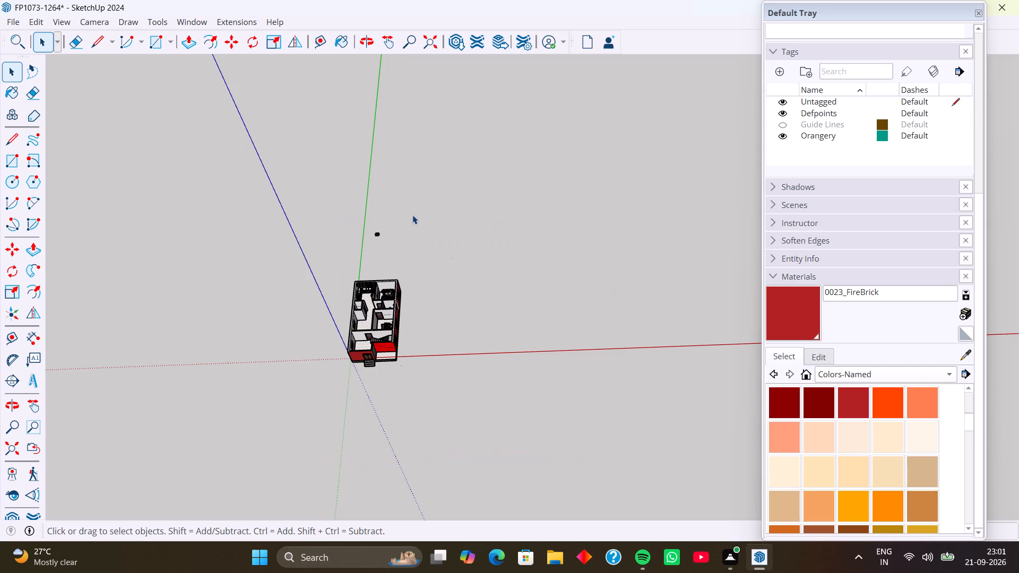
{"action": "left_click", "coordinate": [374, 231]}
{"action": "scroll", "coordinate": [376, 231], "scroll_direction": "up", "scroll_amount": 13}
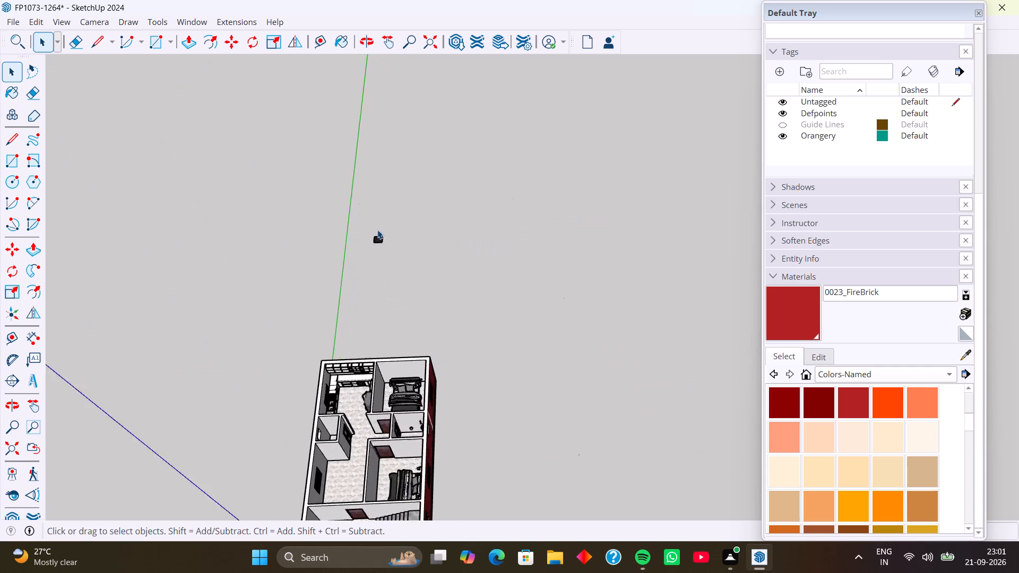
{"action": "scroll", "coordinate": [377, 230], "scroll_direction": "up", "scroll_amount": 10}
{"action": "left_click", "coordinate": [381, 251]}
{"action": "right_click", "coordinate": [381, 251]}
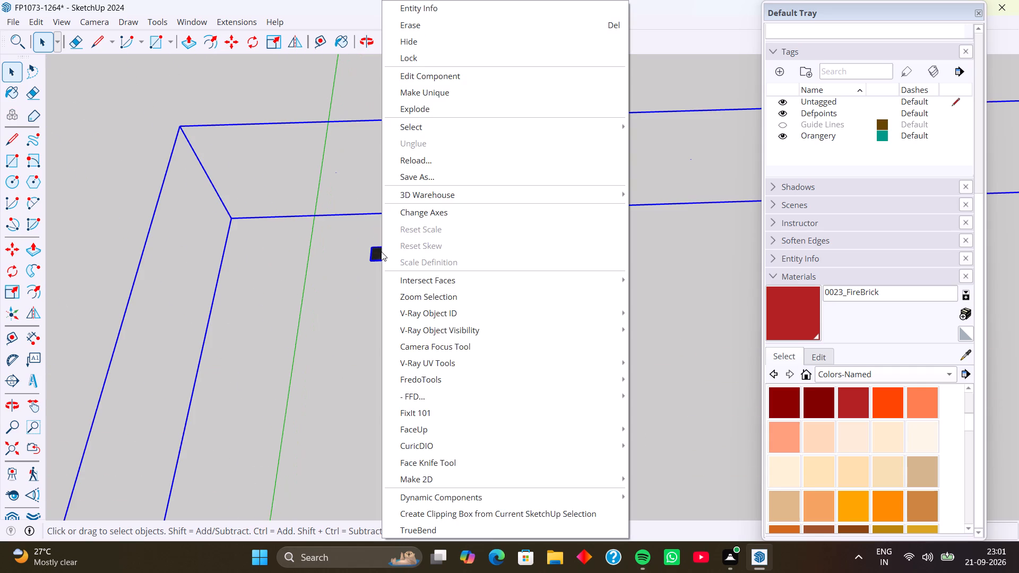
{"action": "left_click", "coordinate": [438, 106]}
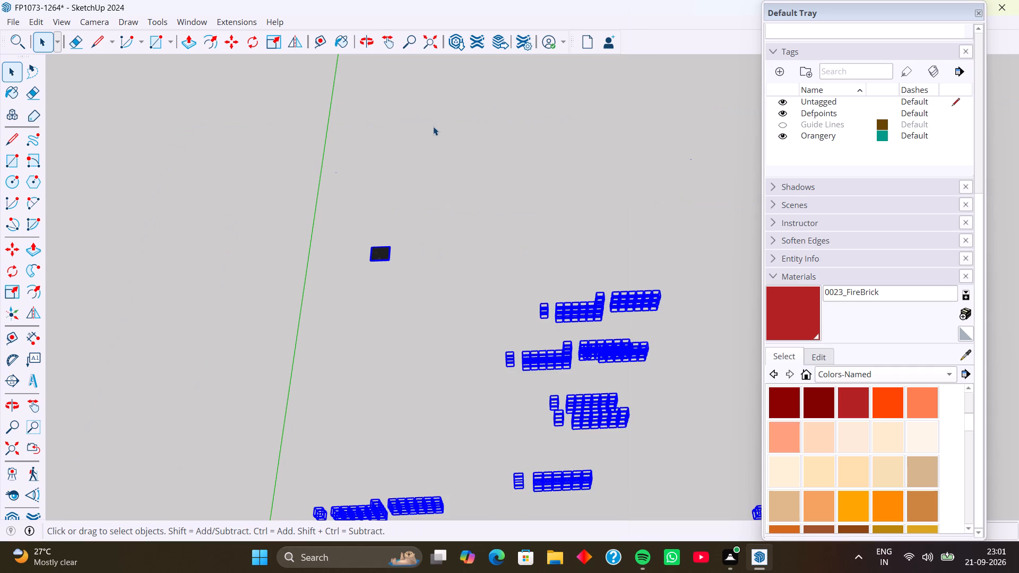
Exclude the cooktop from the selection and delete all the other exploded parts scattered around the house.
{"action": "scroll", "coordinate": [462, 250], "scroll_direction": "down", "scroll_amount": 15}
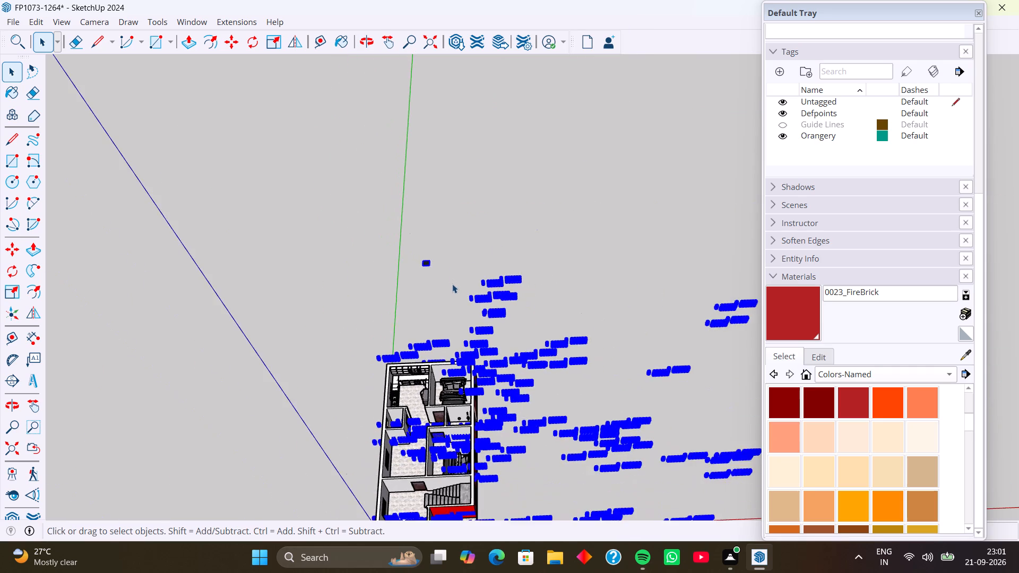
{"action": "scroll", "coordinate": [455, 288], "scroll_direction": "down", "scroll_amount": 6}
{"action": "middle_click_drag", "start_coordinate": [517, 345], "coordinate": [351, 198], "text": "shift"}
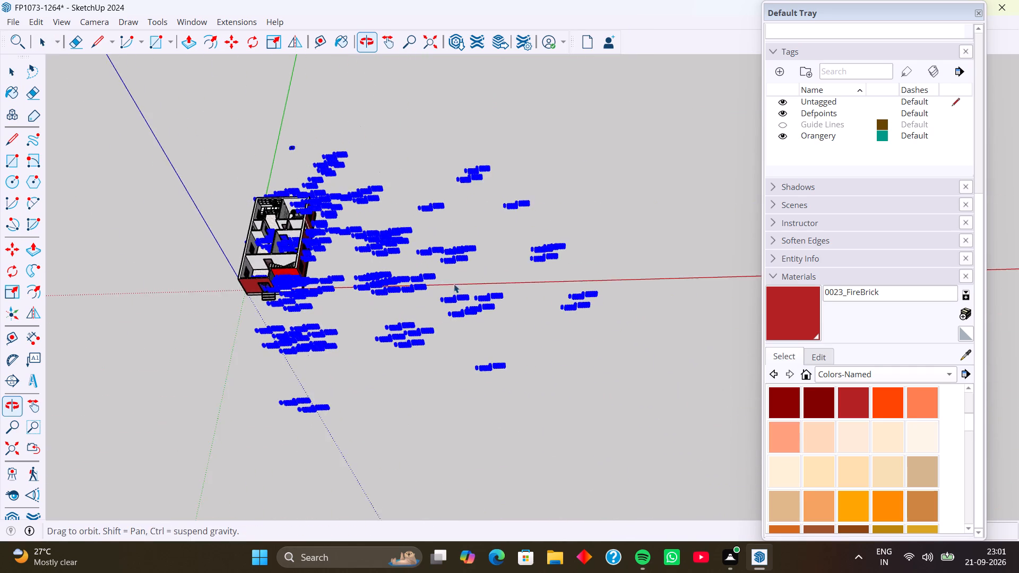
{"action": "scroll", "coordinate": [460, 306], "scroll_direction": "up", "scroll_amount": 20}
{"action": "scroll", "coordinate": [460, 306], "scroll_direction": "up", "scroll_amount": 9}
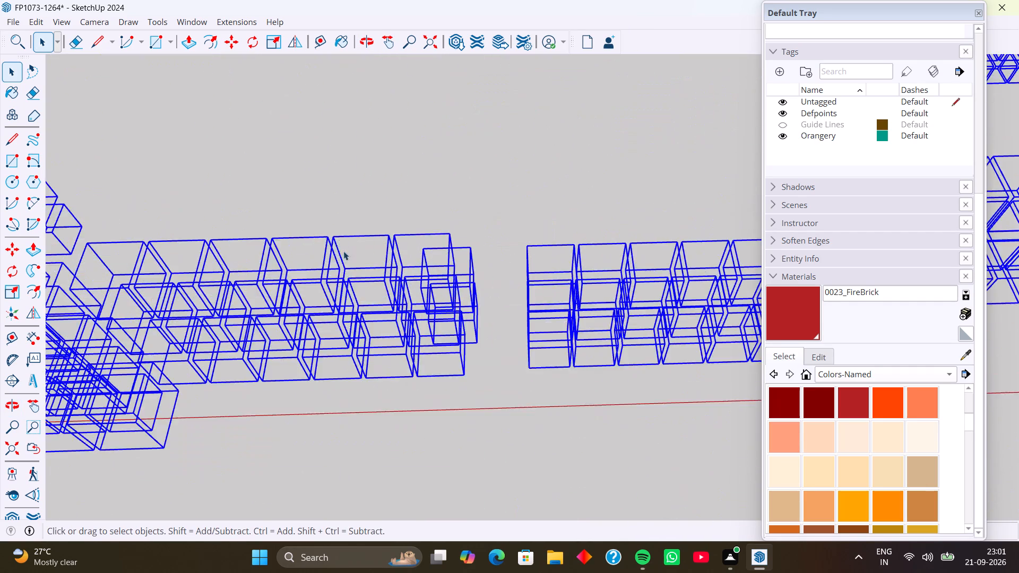
{"action": "scroll", "coordinate": [343, 251], "scroll_direction": "up", "scroll_amount": 3}
{"action": "scroll", "coordinate": [377, 292], "scroll_direction": "down", "scroll_amount": 20}
{"action": "scroll", "coordinate": [377, 292], "scroll_direction": "down", "scroll_amount": 8}
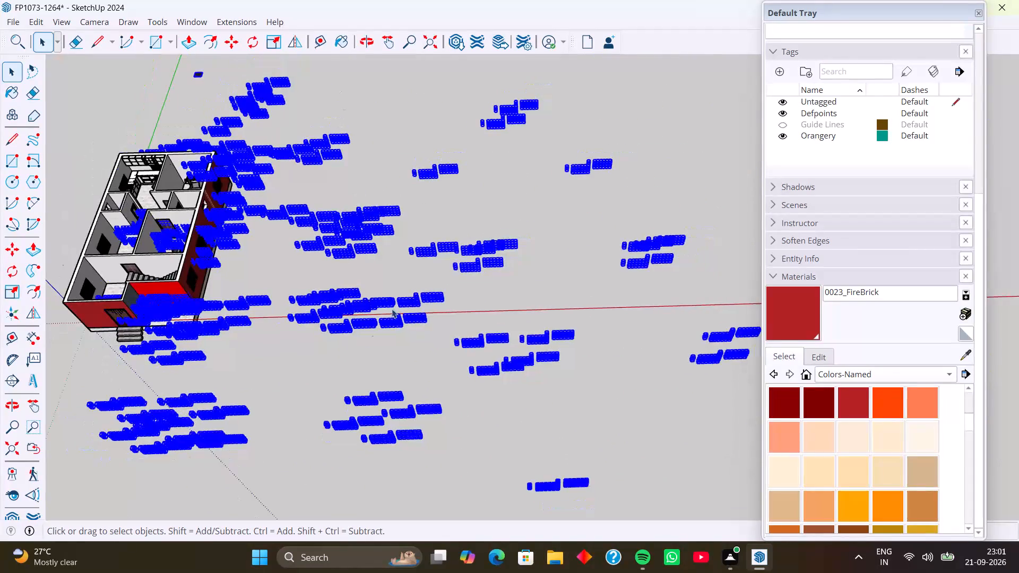
{"action": "middle_click_drag", "start_coordinate": [392, 309], "coordinate": [526, 334]}
{"action": "middle_click_drag", "start_coordinate": [389, 281], "coordinate": [496, 314]}
{"action": "scroll", "coordinate": [332, 242], "scroll_direction": "up", "scroll_amount": 4}
{"action": "middle_click_drag", "start_coordinate": [375, 246], "coordinate": [518, 293]}
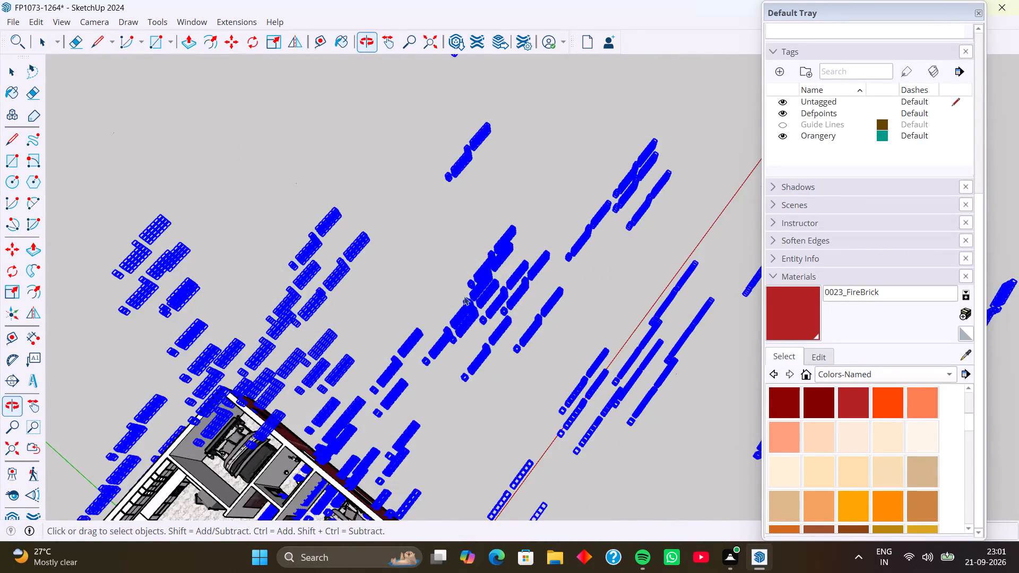
{"action": "scroll", "coordinate": [360, 261], "scroll_direction": "down", "scroll_amount": 5}
{"action": "middle_click_drag", "start_coordinate": [326, 305], "coordinate": [469, 154]}
{"action": "middle_click_drag", "start_coordinate": [261, 291], "coordinate": [343, 194]}
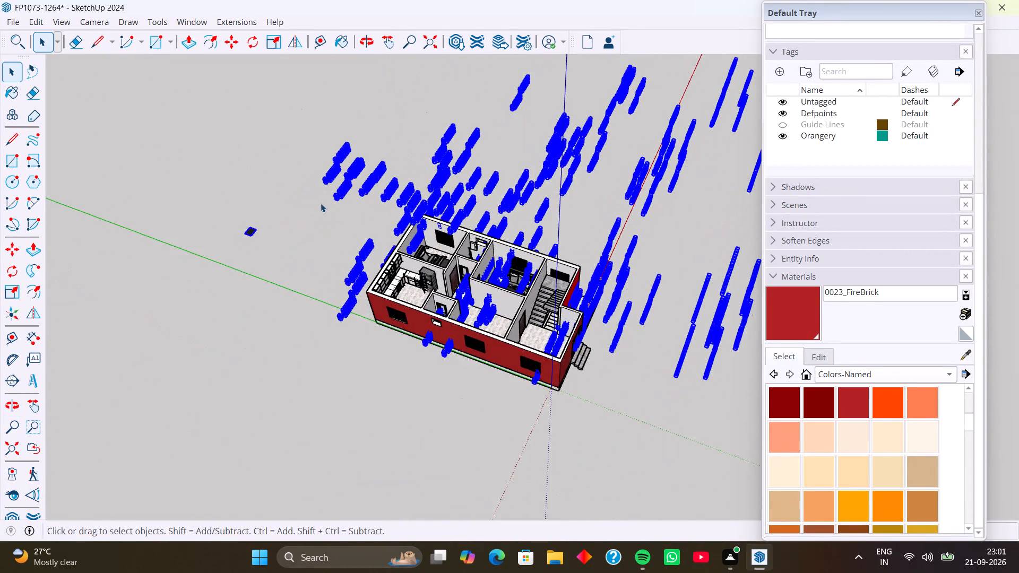
{"action": "scroll", "coordinate": [275, 208], "scroll_direction": "up", "scroll_amount": 8}
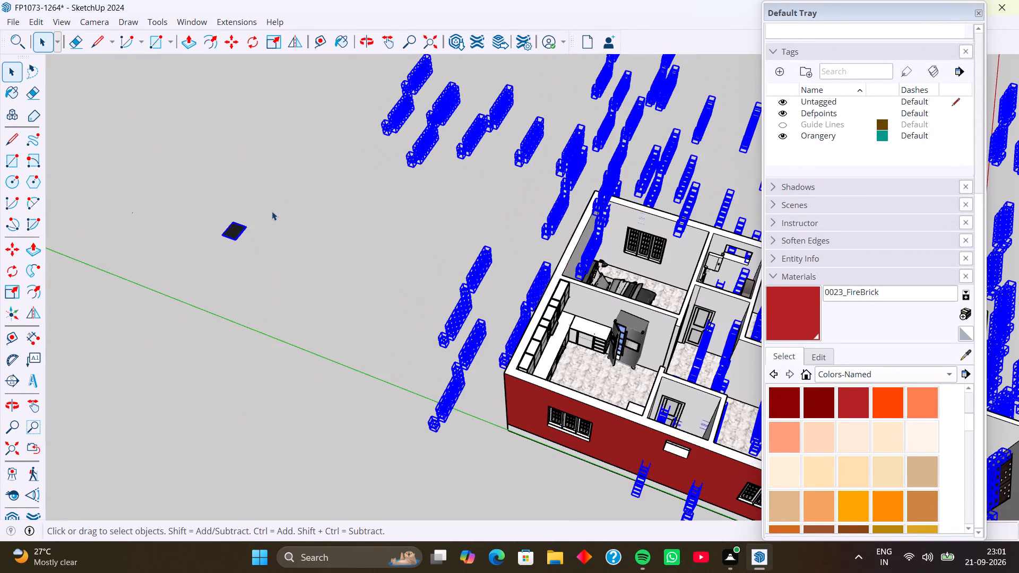
{"action": "left_click_drag", "start_coordinate": [264, 187], "coordinate": [212, 258], "text": "shift"}
{"action": "scroll", "coordinate": [350, 221], "scroll_direction": "down", "scroll_amount": 5}
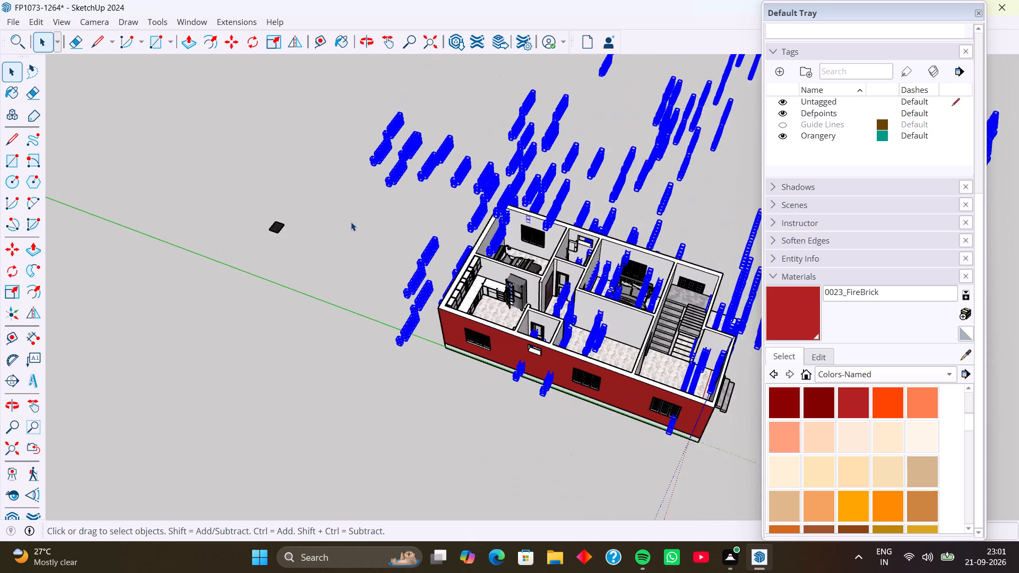
{"action": "scroll", "coordinate": [351, 222], "scroll_direction": "down", "scroll_amount": 3}
{"action": "middle_click_drag", "start_coordinate": [355, 231], "coordinate": [237, 228]}
{"action": "middle_click_drag", "start_coordinate": [368, 290], "coordinate": [289, 290]}
{"action": "key", "text": "Delete"}
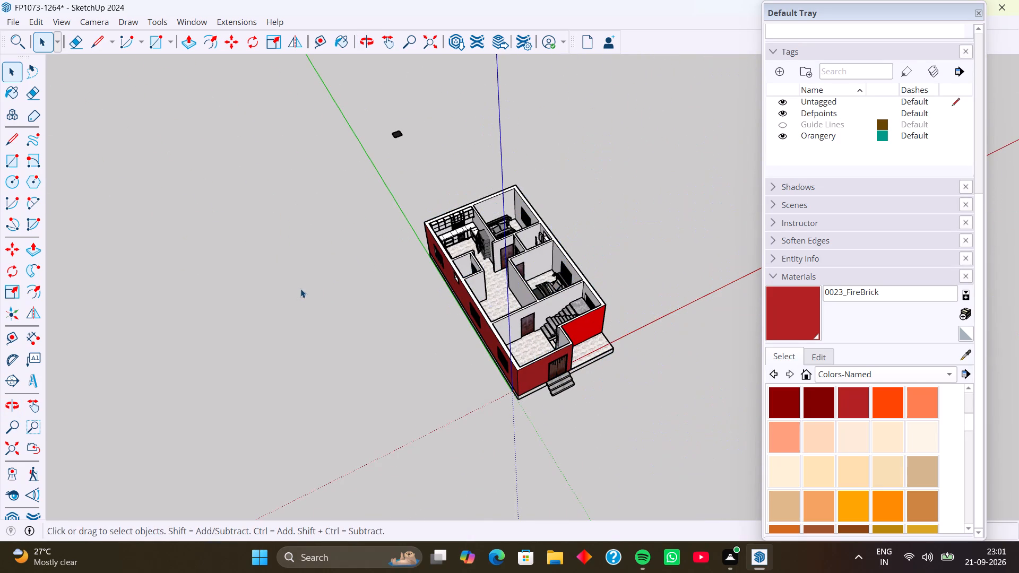
Move the cooktop by its front corner into the kitchen, onto the countertop's front edge above the oven.
{"action": "scroll", "coordinate": [465, 311], "scroll_direction": "down", "scroll_amount": 5}
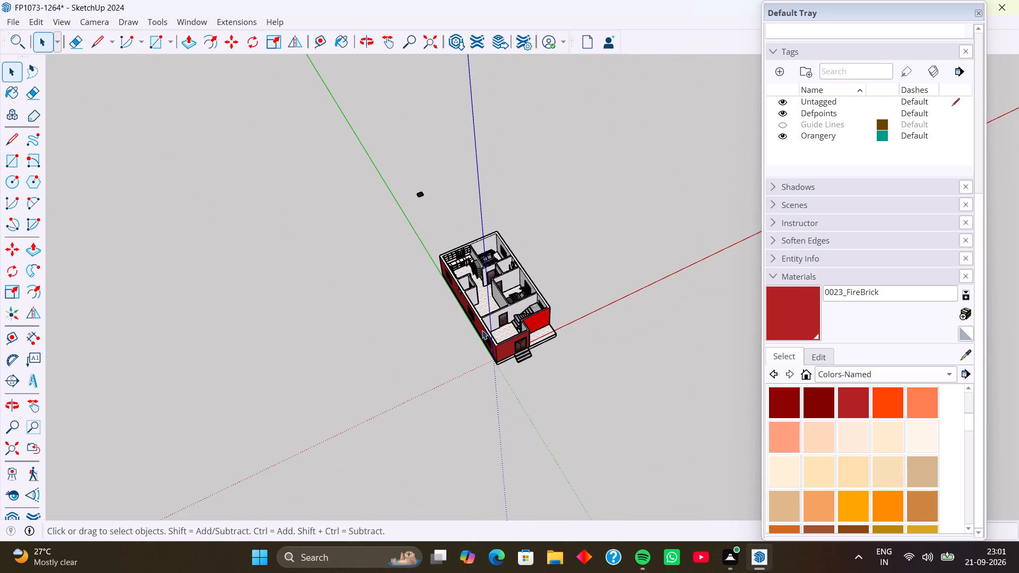
{"action": "middle_click_drag", "start_coordinate": [515, 331], "coordinate": [485, 336]}
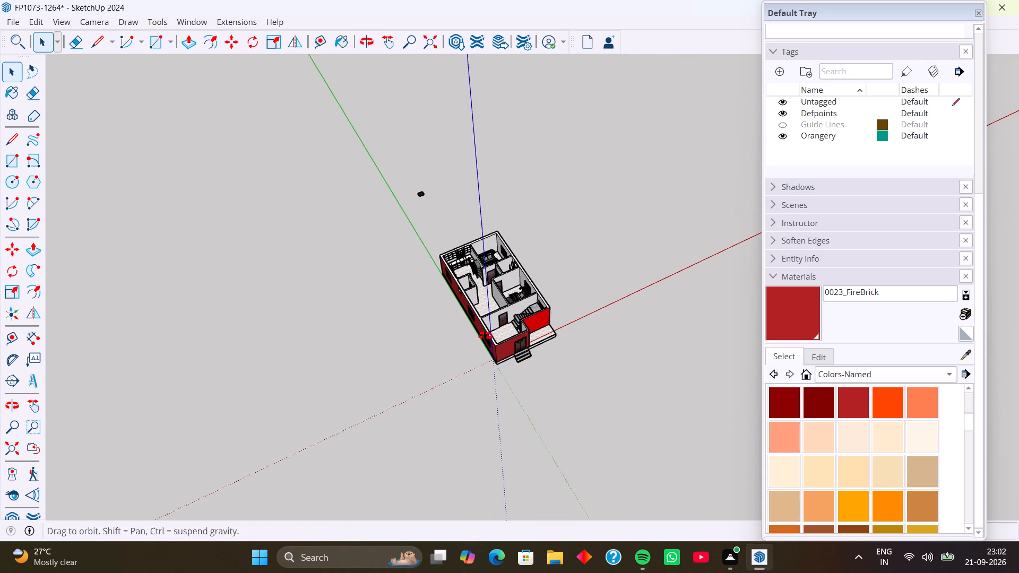
{"action": "middle_click_drag", "start_coordinate": [485, 336], "coordinate": [376, 338]}
{"action": "scroll", "coordinate": [491, 209], "scroll_direction": "up", "scroll_amount": 16}
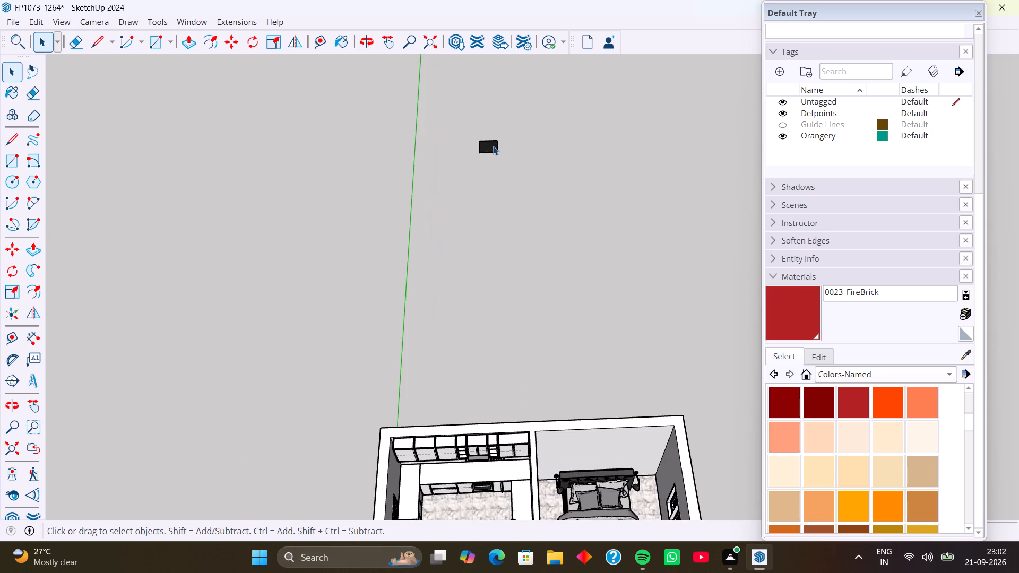
{"action": "left_click", "coordinate": [493, 146]}
{"action": "scroll", "coordinate": [495, 152], "scroll_direction": "up", "scroll_amount": 10}
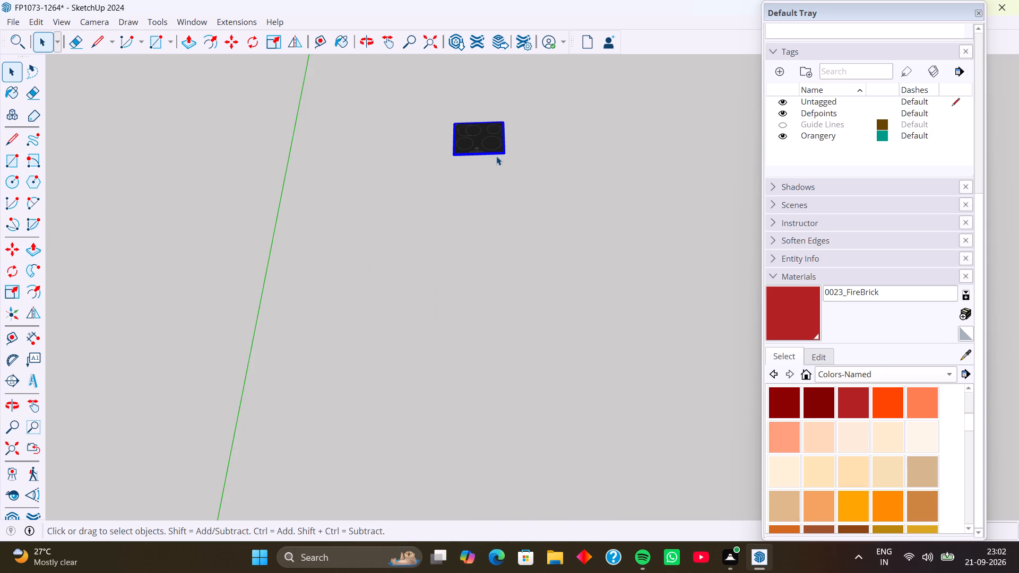
{"action": "key", "text": "m"}
{"action": "left_click", "coordinate": [505, 150]}
{"action": "scroll", "coordinate": [532, 266], "scroll_direction": "down", "scroll_amount": 6}
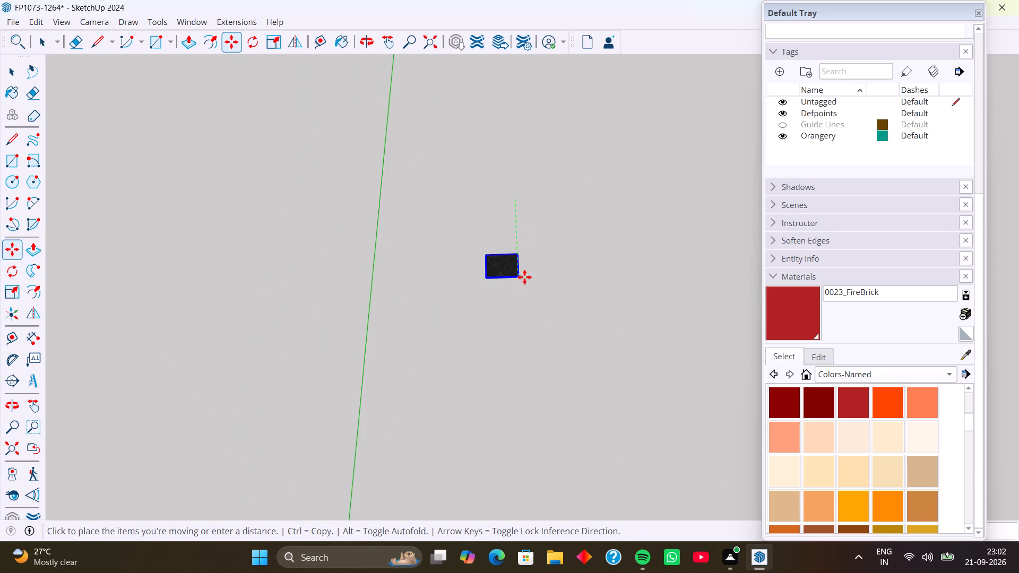
{"action": "scroll", "coordinate": [524, 277], "scroll_direction": "down", "scroll_amount": 5}
{"action": "middle_click_drag", "start_coordinate": [533, 330], "coordinate": [495, 87], "text": "shift"}
{"action": "scroll", "coordinate": [493, 113], "scroll_direction": "up", "scroll_amount": 1, "text": "shift"}
{"action": "scroll", "coordinate": [502, 194], "scroll_direction": "down", "scroll_amount": 5}
{"action": "scroll", "coordinate": [480, 300], "scroll_direction": "up", "scroll_amount": 8}
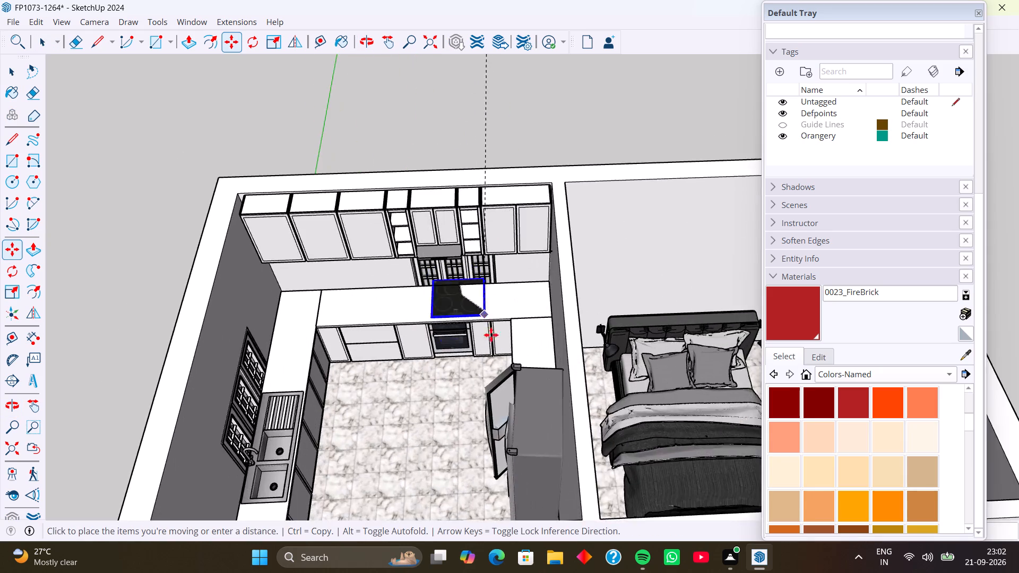
{"action": "scroll", "coordinate": [491, 335], "scroll_direction": "up", "scroll_amount": 3}
{"action": "middle_click_drag", "start_coordinate": [495, 344], "coordinate": [475, 315]}
{"action": "scroll", "coordinate": [469, 297], "scroll_direction": "up", "scroll_amount": 9}
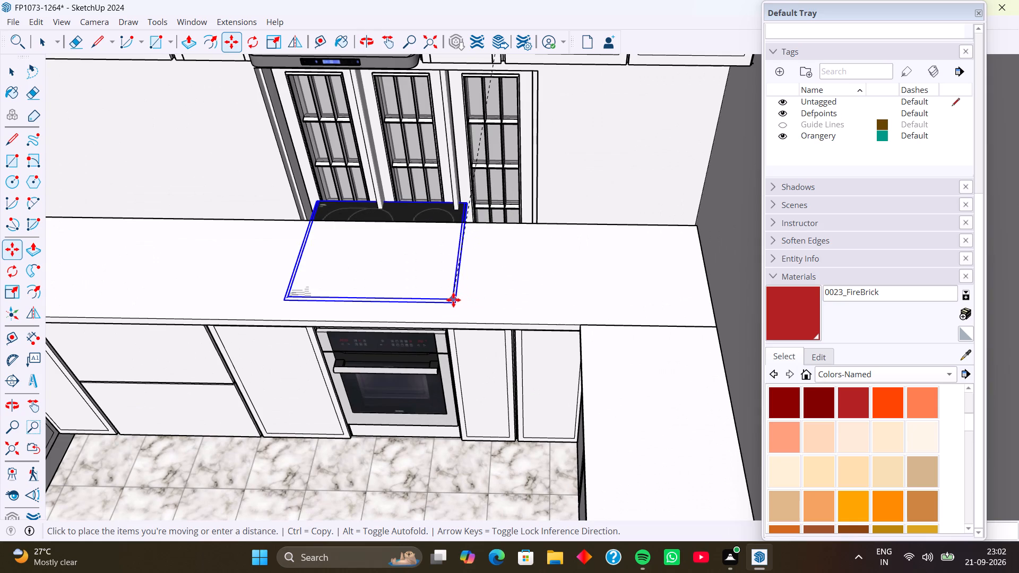
{"action": "left_click", "coordinate": [451, 324]}
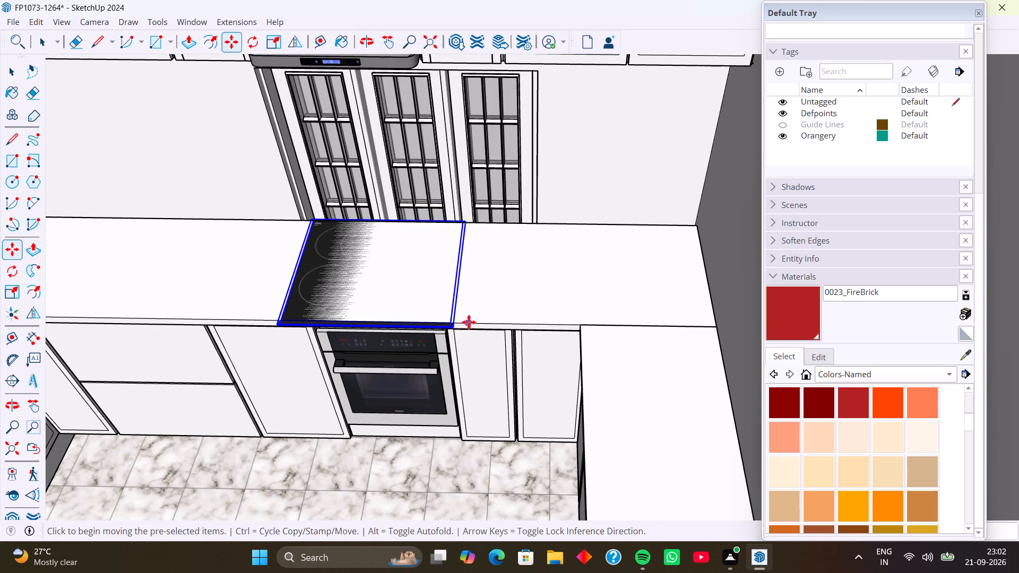
Move the cooktop up by its front bottom corner so it rests on the countertop surface.
{"action": "middle_click_drag", "start_coordinate": [469, 322], "coordinate": [410, 396]}
{"action": "scroll", "coordinate": [418, 344], "scroll_direction": "up", "scroll_amount": 10}
{"action": "middle_click_drag", "start_coordinate": [423, 348], "coordinate": [391, 253]}
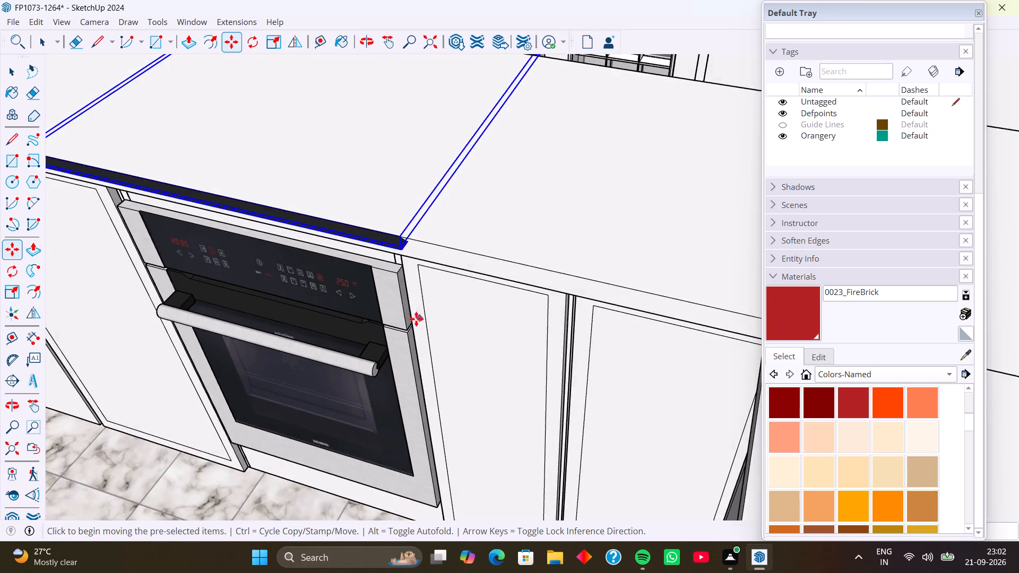
{"action": "scroll", "coordinate": [413, 315], "scroll_direction": "up", "scroll_amount": 4}
{"action": "scroll", "coordinate": [398, 238], "scroll_direction": "up", "scroll_amount": 3}
{"action": "left_click", "coordinate": [391, 204]}
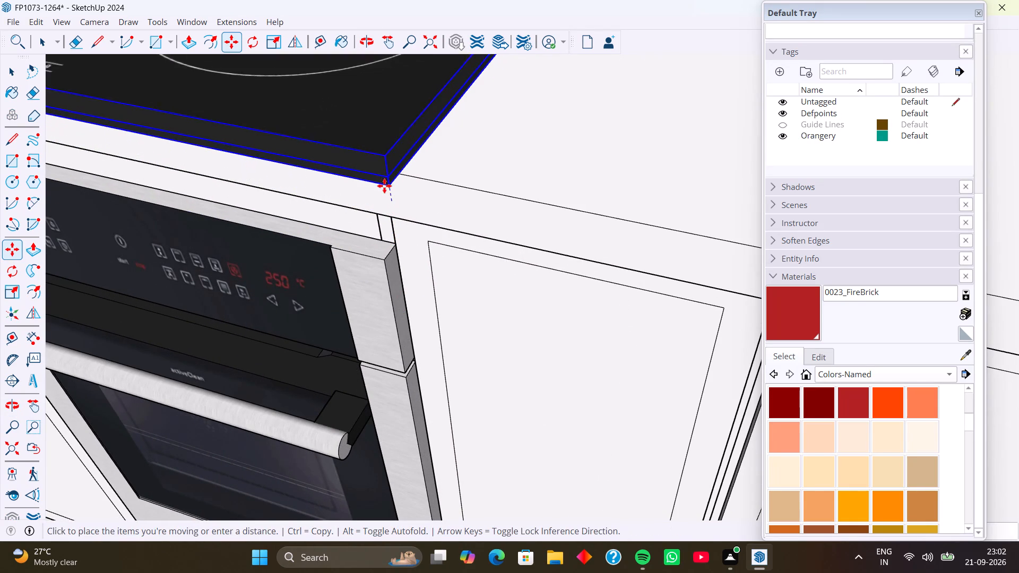
{"action": "left_click", "coordinate": [387, 172]}
Shift the cooktop by its other front corner along the countertop's front edge to line up over the oven.
{"action": "scroll", "coordinate": [428, 258], "scroll_direction": "down", "scroll_amount": 5}
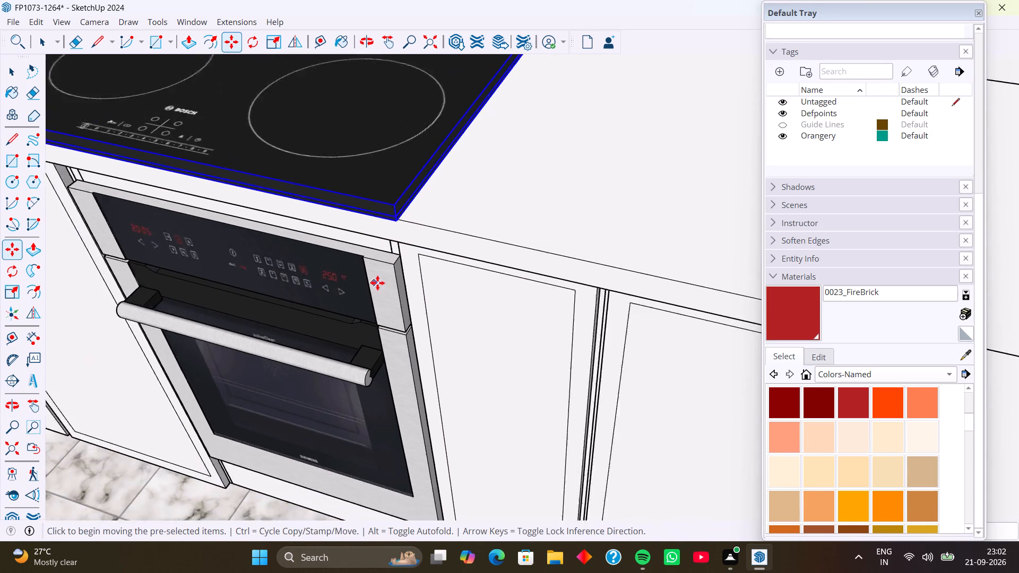
{"action": "scroll", "coordinate": [377, 283], "scroll_direction": "down", "scroll_amount": 7}
{"action": "middle_click_drag", "start_coordinate": [398, 283], "coordinate": [564, 318]}
{"action": "scroll", "coordinate": [470, 315], "scroll_direction": "down", "scroll_amount": 3}
{"action": "middle_click_drag", "start_coordinate": [465, 328], "coordinate": [479, 247]}
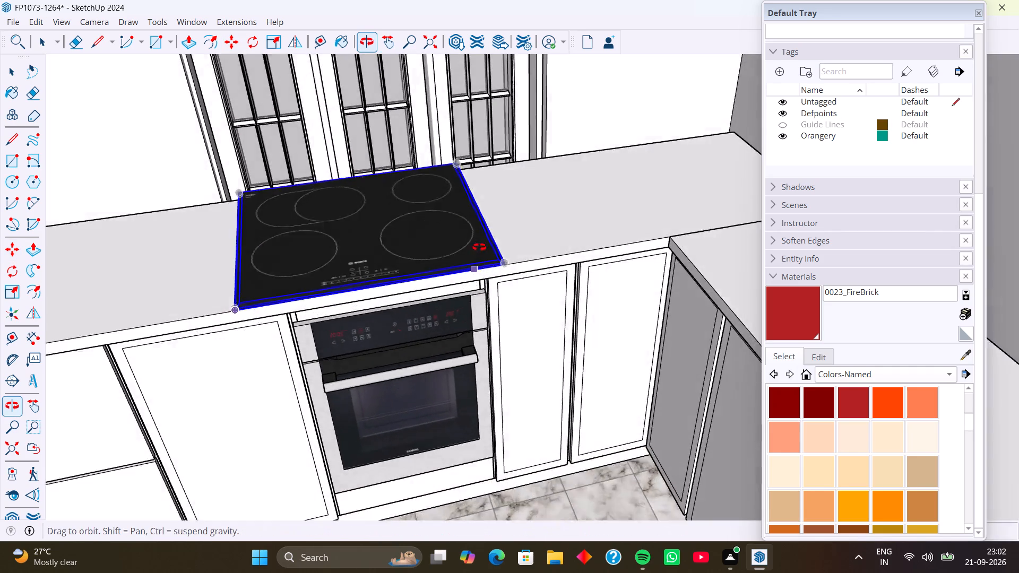
{"action": "middle_click_drag", "start_coordinate": [479, 247], "coordinate": [481, 188]}
{"action": "scroll", "coordinate": [481, 188], "scroll_direction": "down", "scroll_amount": 1}
{"action": "middle_click_drag", "start_coordinate": [430, 282], "coordinate": [418, 264]}
{"action": "scroll", "coordinate": [436, 233], "scroll_direction": "up", "scroll_amount": 2}
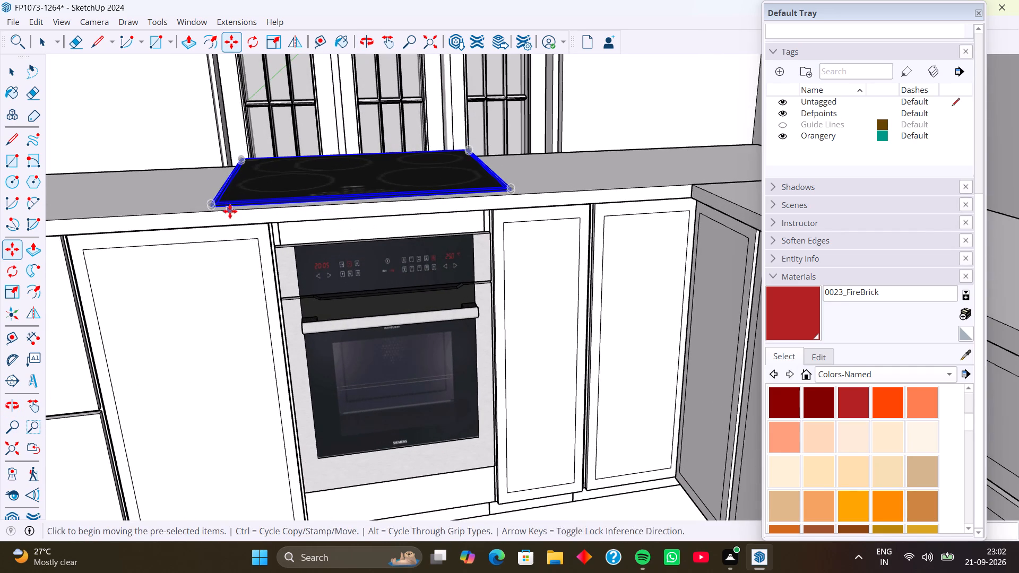
{"action": "scroll", "coordinate": [221, 209], "scroll_direction": "up", "scroll_amount": 10}
{"action": "middle_click_drag", "start_coordinate": [235, 246], "coordinate": [251, 211]}
{"action": "scroll", "coordinate": [196, 268], "scroll_direction": "up", "scroll_amount": 4}
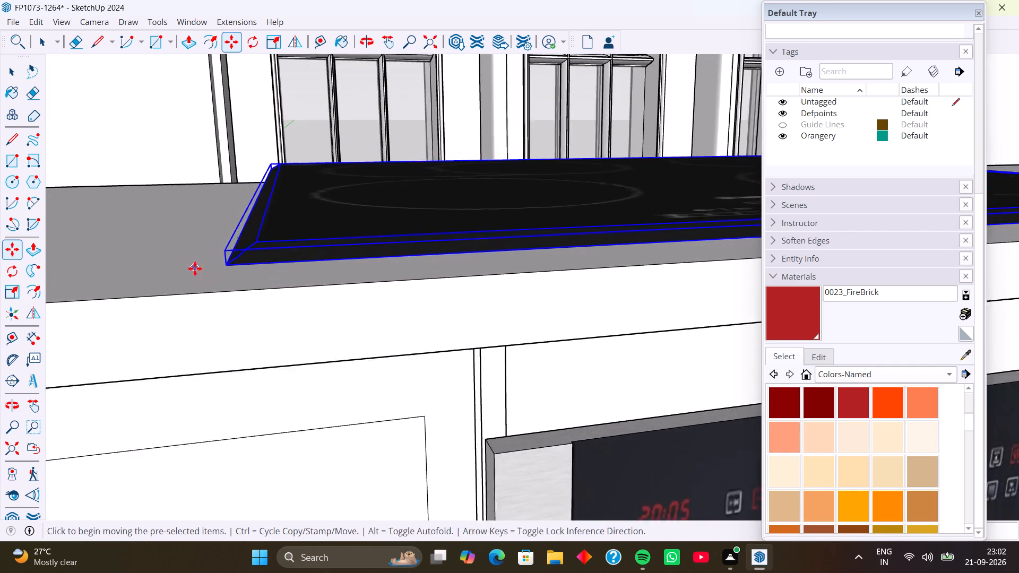
{"action": "scroll", "coordinate": [195, 268], "scroll_direction": "up", "scroll_amount": 1}
{"action": "left_click", "coordinate": [229, 262]}
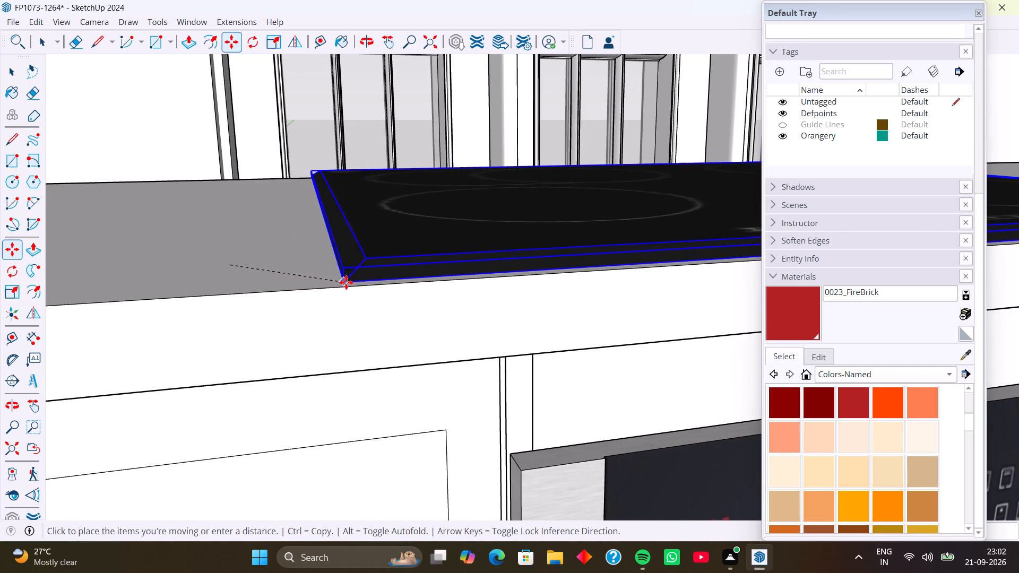
{"action": "left_click", "coordinate": [356, 283]}
Examine the cooktop's placement on the counter above the oven from the front and from above.
{"action": "scroll", "coordinate": [317, 258], "scroll_direction": "down", "scroll_amount": 11}
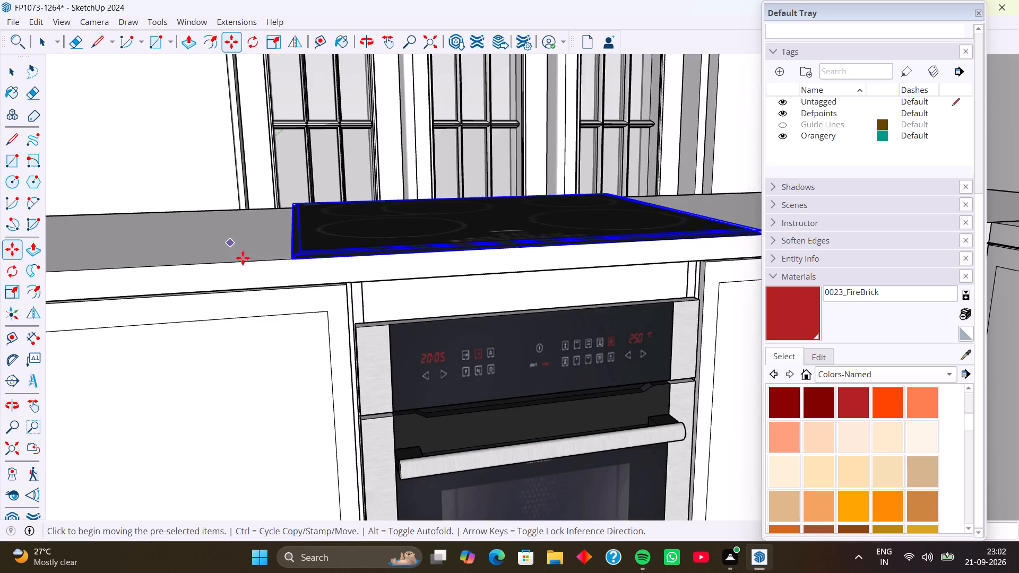
{"action": "middle_click_drag", "start_coordinate": [413, 289], "coordinate": [321, 280]}
{"action": "scroll", "coordinate": [314, 268], "scroll_direction": "down", "scroll_amount": 8}
{"action": "middle_click_drag", "start_coordinate": [400, 290], "coordinate": [400, 302]}
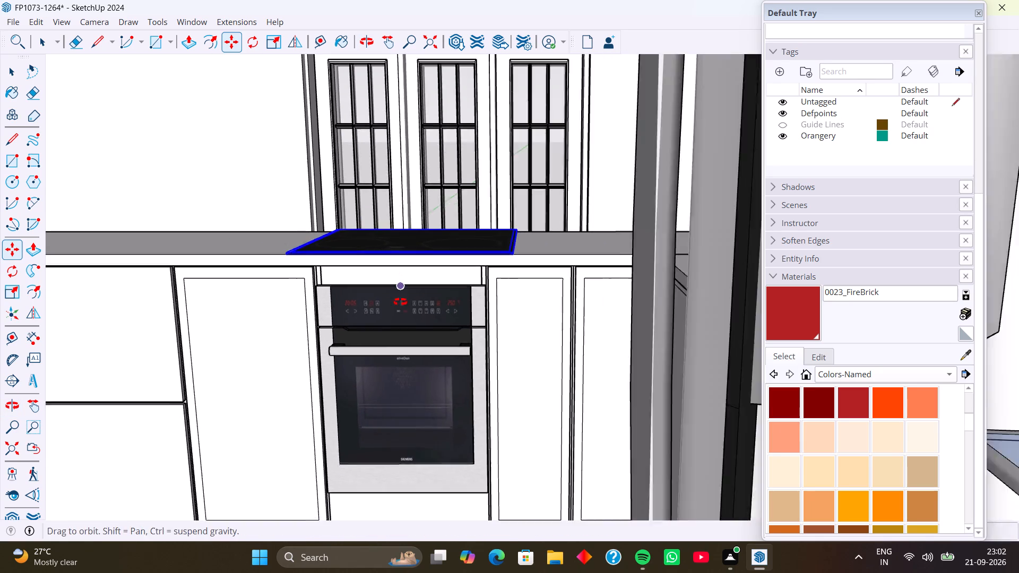
{"action": "middle_click_drag", "start_coordinate": [400, 302], "coordinate": [412, 336]}
{"action": "scroll", "coordinate": [417, 300], "scroll_direction": "down", "scroll_amount": 4}
{"action": "key", "text": "space"}
{"action": "scroll", "coordinate": [408, 280], "scroll_direction": "down", "scroll_amount": 12}
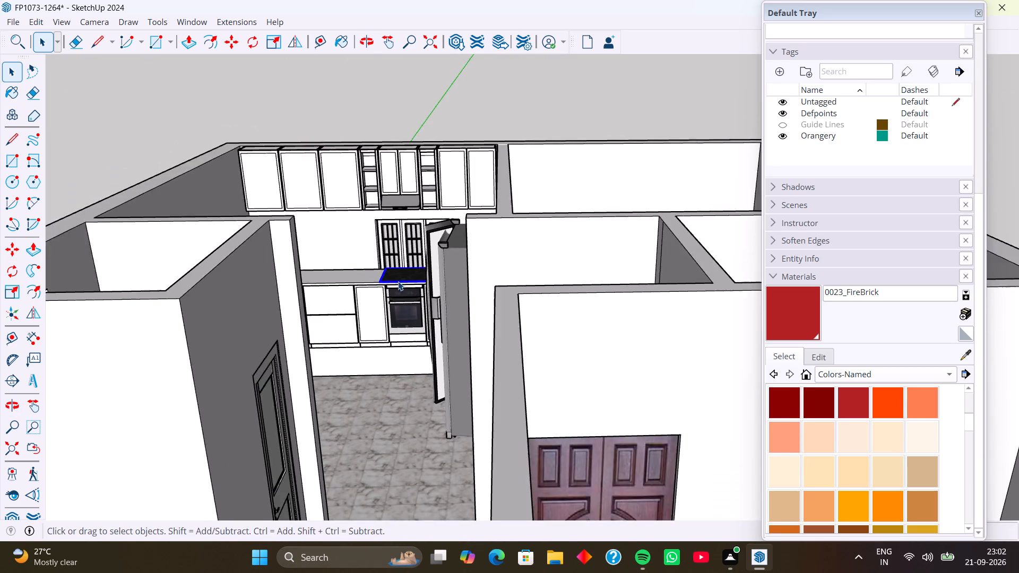
{"action": "middle_click_drag", "start_coordinate": [398, 281], "coordinate": [401, 363]}
{"action": "left_click", "coordinate": [391, 77]}
{"action": "middle_click_drag", "start_coordinate": [415, 219], "coordinate": [420, 285]}
{"action": "scroll", "coordinate": [415, 219], "scroll_direction": "up", "scroll_amount": 5}
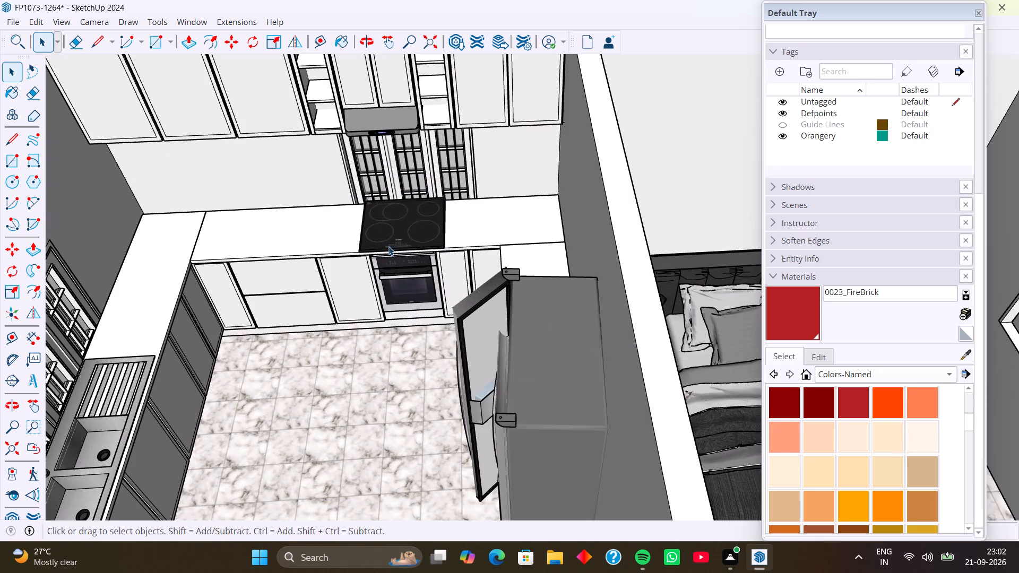
Paint the kitchen cabinet group with the 0030_OldLace colour from the Colors-Named collection.
{"action": "middle_click_drag", "start_coordinate": [390, 243], "coordinate": [362, 264]}
{"action": "scroll", "coordinate": [367, 222], "scroll_direction": "down", "scroll_amount": 3}
{"action": "left_click", "coordinate": [272, 128]}
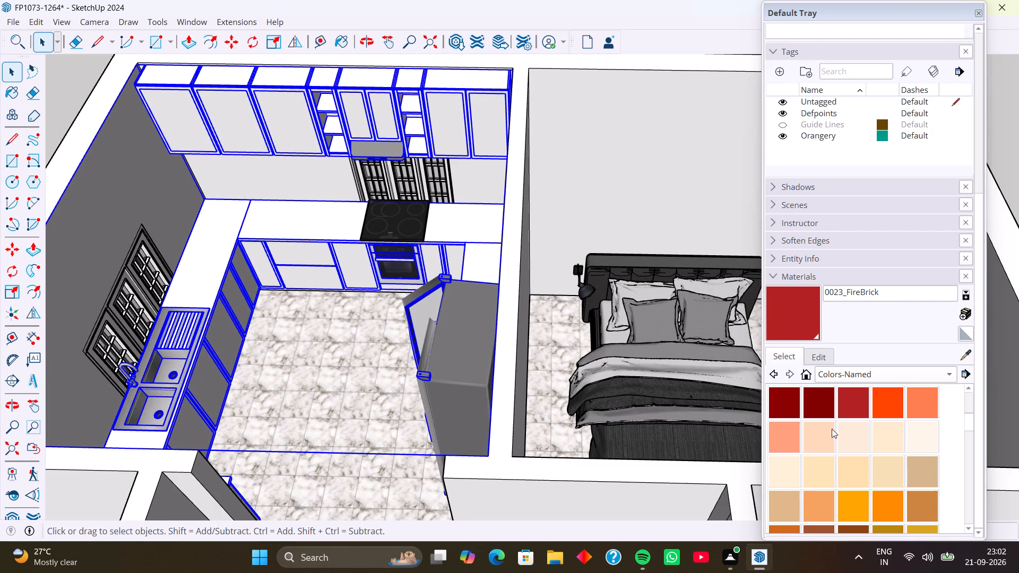
{"action": "left_click", "coordinate": [918, 435]}
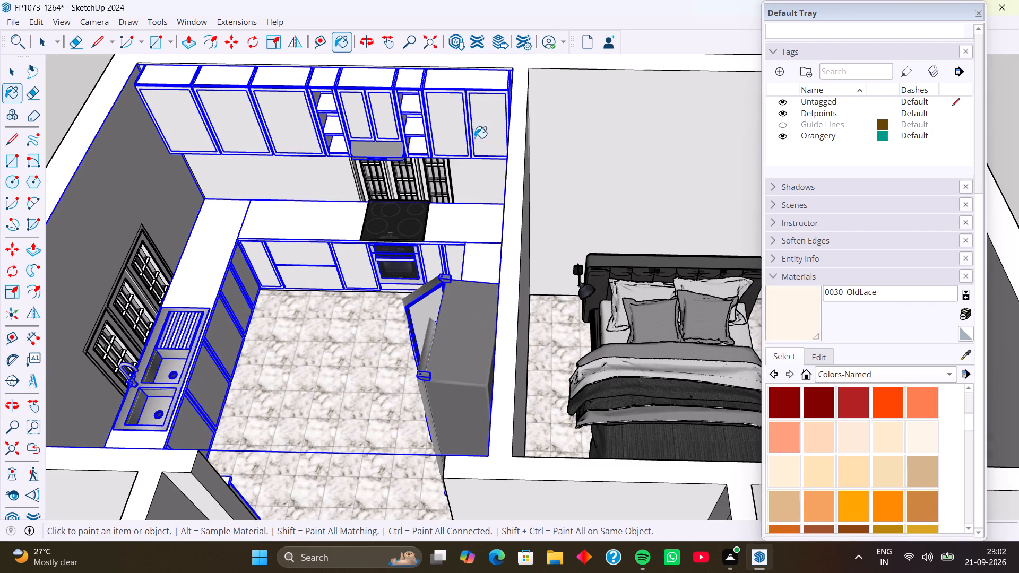
{"action": "left_click", "coordinate": [474, 137]}
{"action": "middle_click_drag", "start_coordinate": [406, 272], "coordinate": [462, 119]}
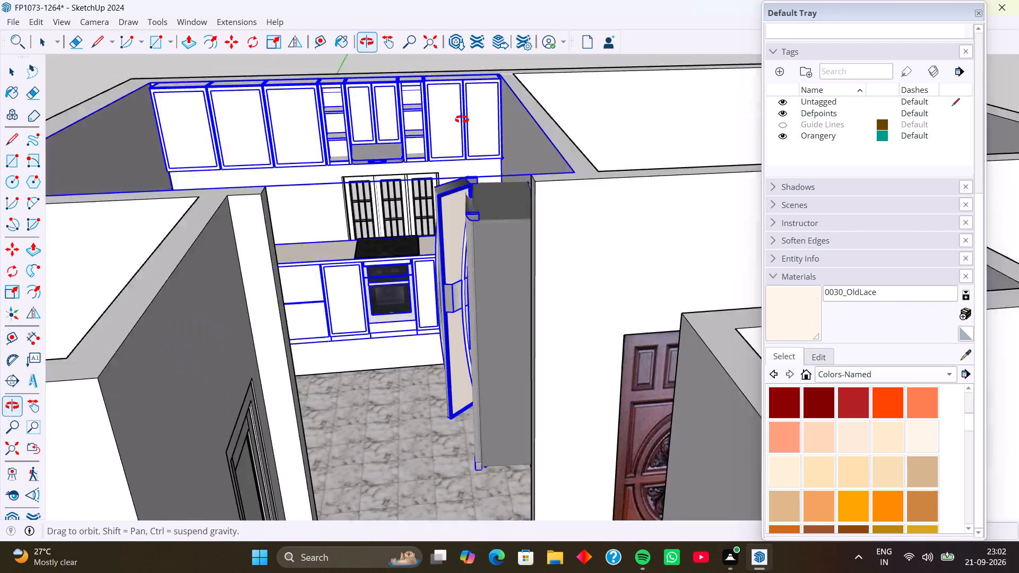
{"action": "middle_click_drag", "start_coordinate": [462, 119], "coordinate": [464, 96]}
{"action": "middle_click_drag", "start_coordinate": [453, 221], "coordinate": [478, 273]}
{"action": "left_click", "coordinate": [420, 276]}
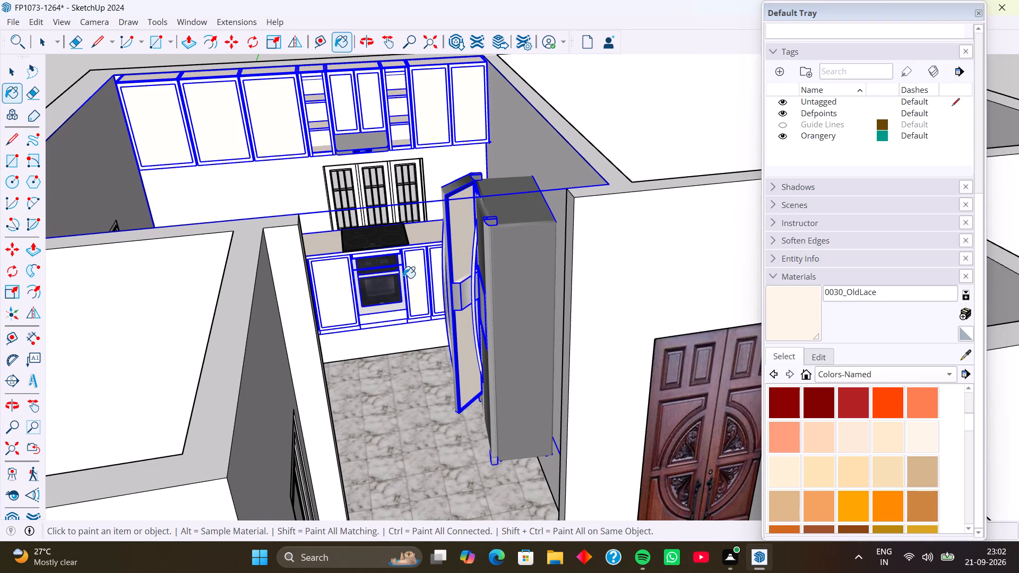
{"action": "left_click", "coordinate": [340, 283]}
{"action": "scroll", "coordinate": [414, 290], "scroll_direction": "down", "scroll_amount": 3}
{"action": "middle_click_drag", "start_coordinate": [418, 291], "coordinate": [412, 397]}
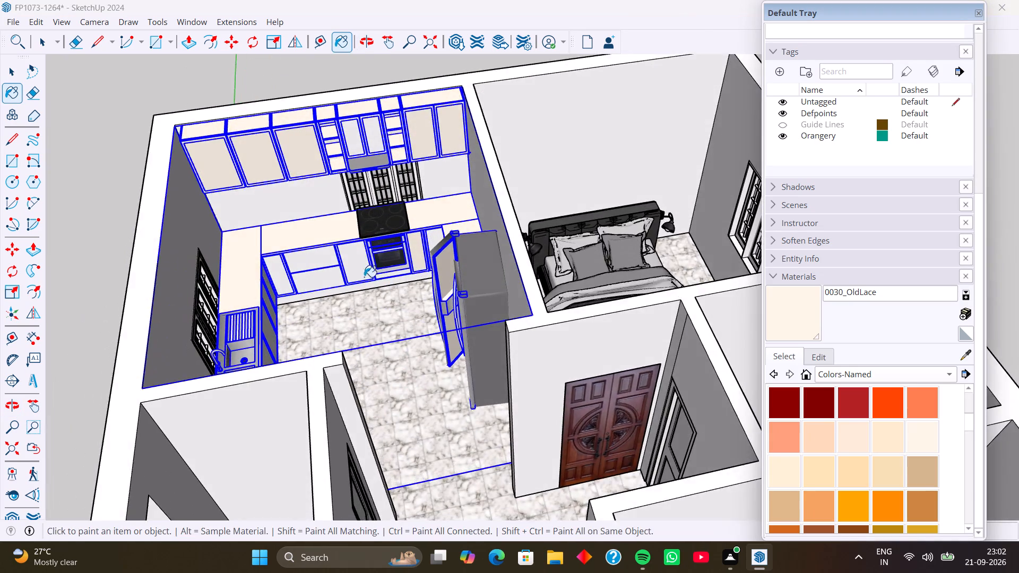
{"action": "scroll", "coordinate": [361, 277], "scroll_direction": "up", "scroll_amount": 5}
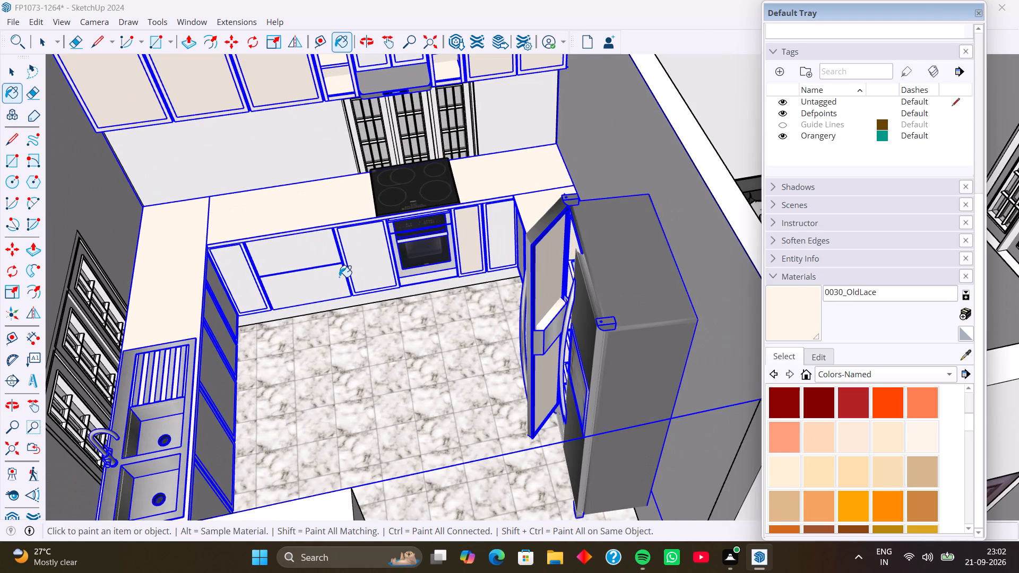
Open the kitchen group down to the back-wall countertop's top face and paint it with Granite Brown from the Stone collection.
{"action": "key", "text": "space"}
{"action": "triple_click", "coordinate": [315, 207]}
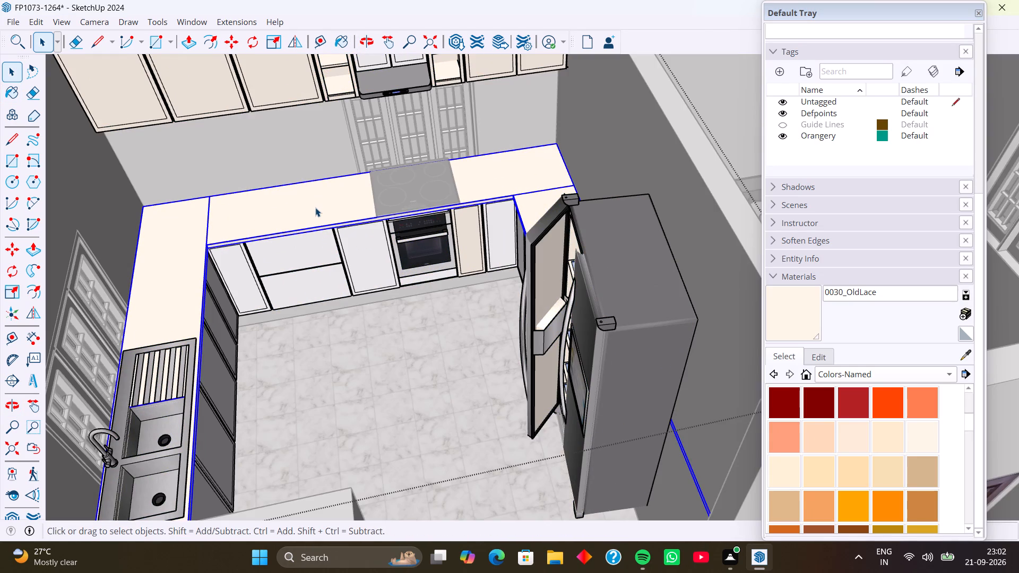
{"action": "left_click", "coordinate": [306, 207]}
{"action": "triple_click", "coordinate": [306, 207]}
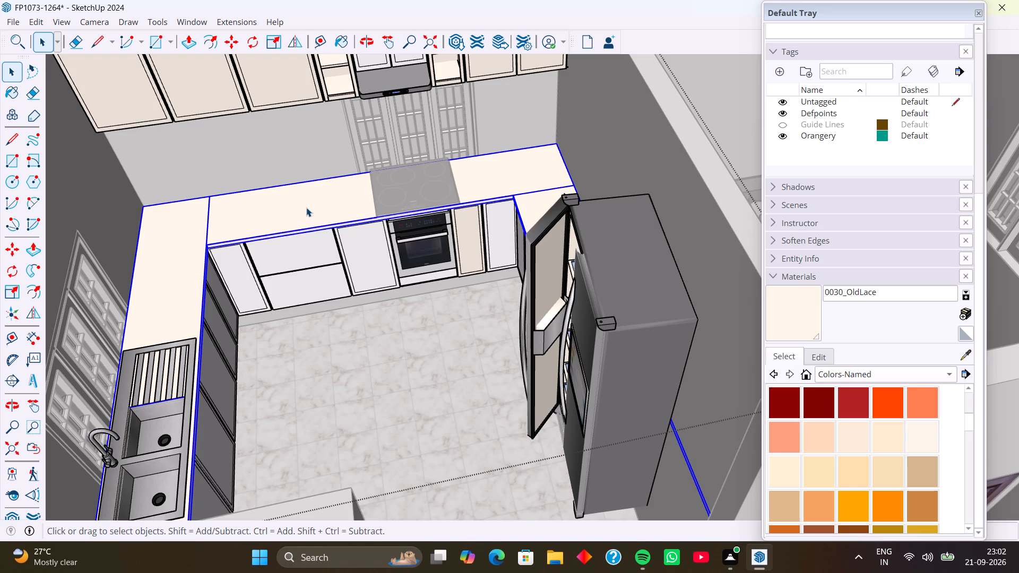
{"action": "left_click", "coordinate": [306, 207]}
{"action": "left_click", "coordinate": [306, 207]}
{"action": "left_click", "coordinate": [306, 207]}
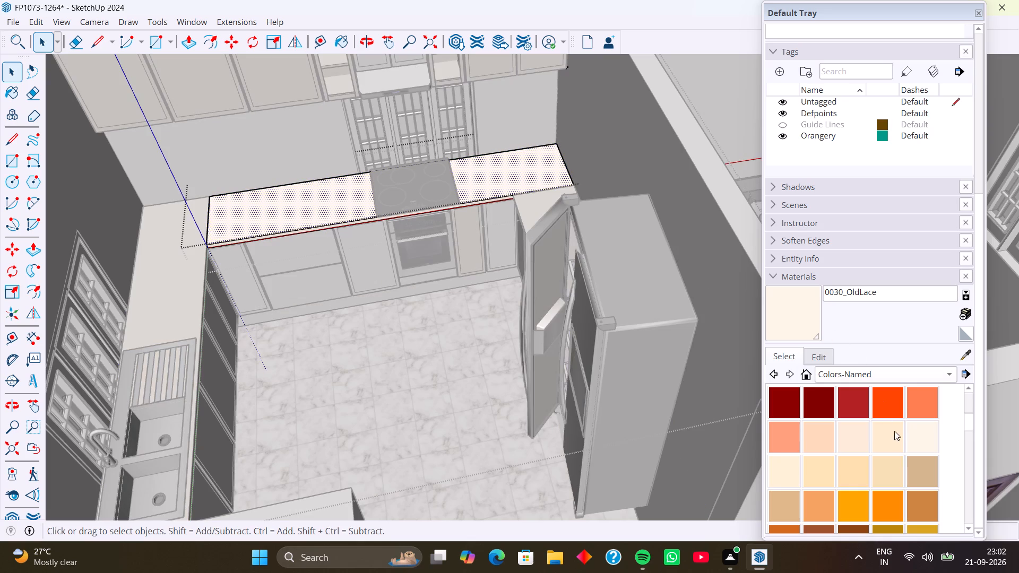
{"action": "left_click", "coordinate": [943, 378]}
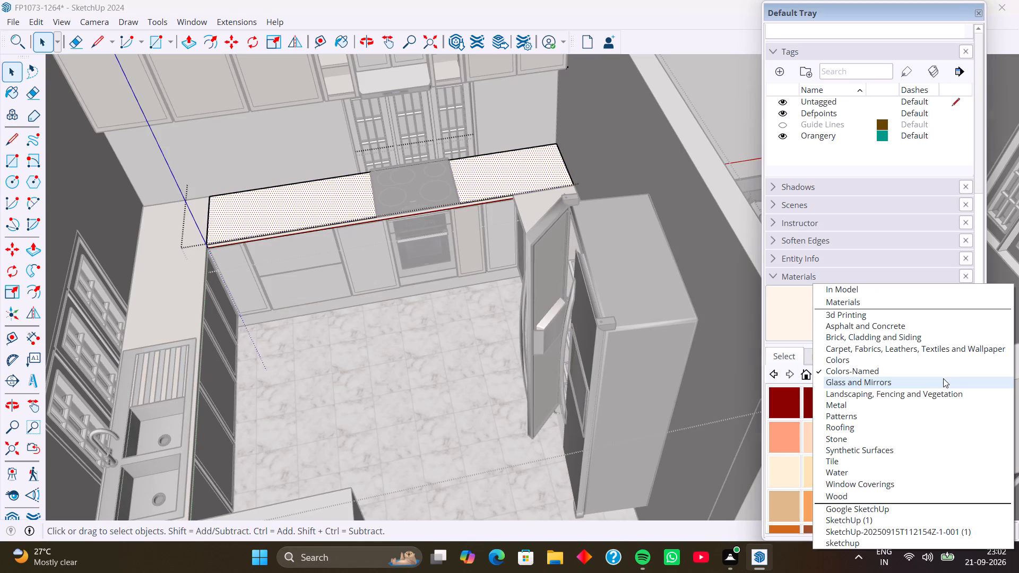
{"action": "left_click", "coordinate": [899, 442]}
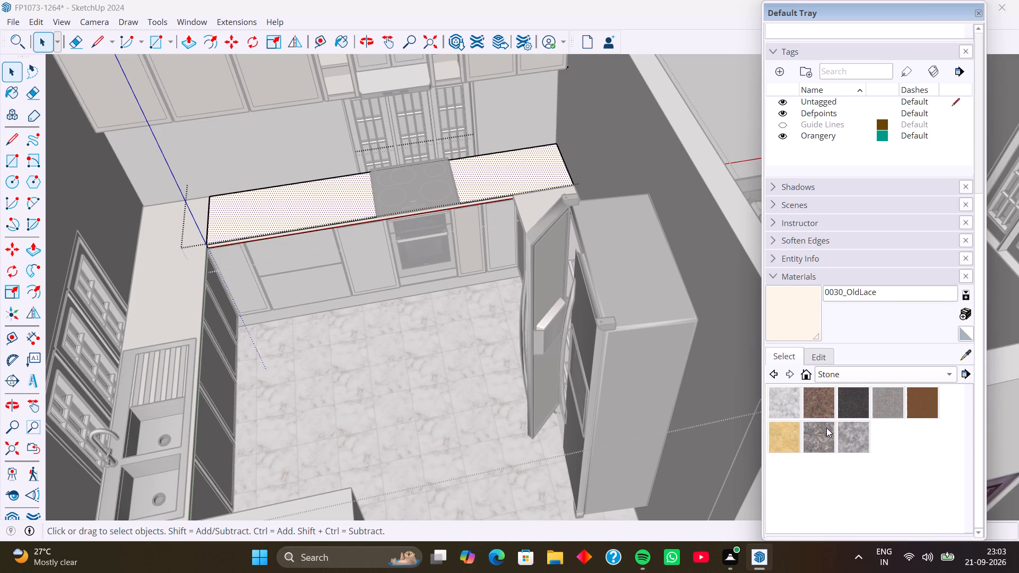
{"action": "left_click", "coordinate": [819, 409]}
{"action": "left_click", "coordinate": [514, 172]}
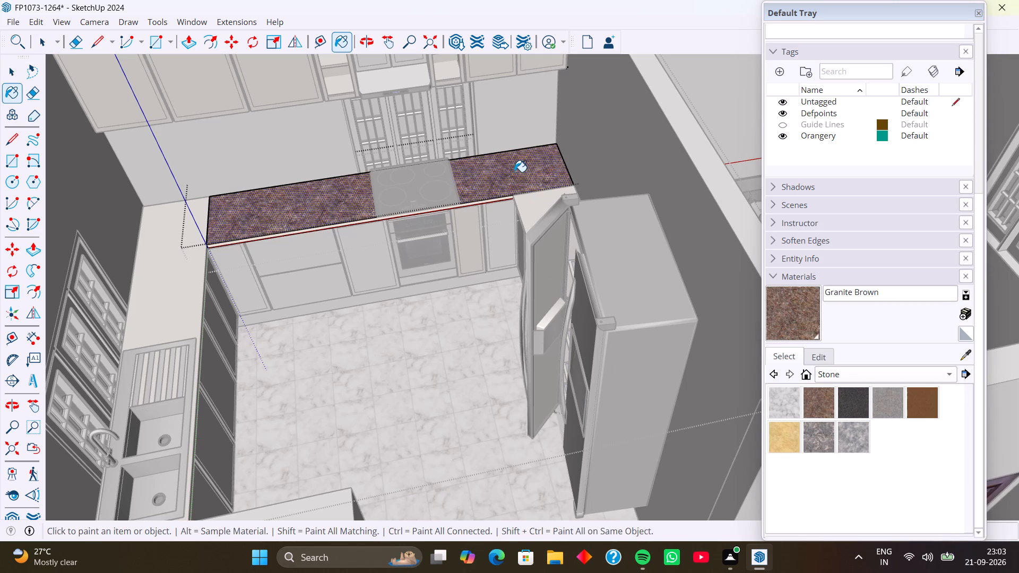
Paint the top face of the sink-side countertop with Granite Brown.
{"action": "left_click", "coordinate": [163, 284]}
{"action": "left_click", "coordinate": [192, 280]}
{"action": "key", "text": "space"}
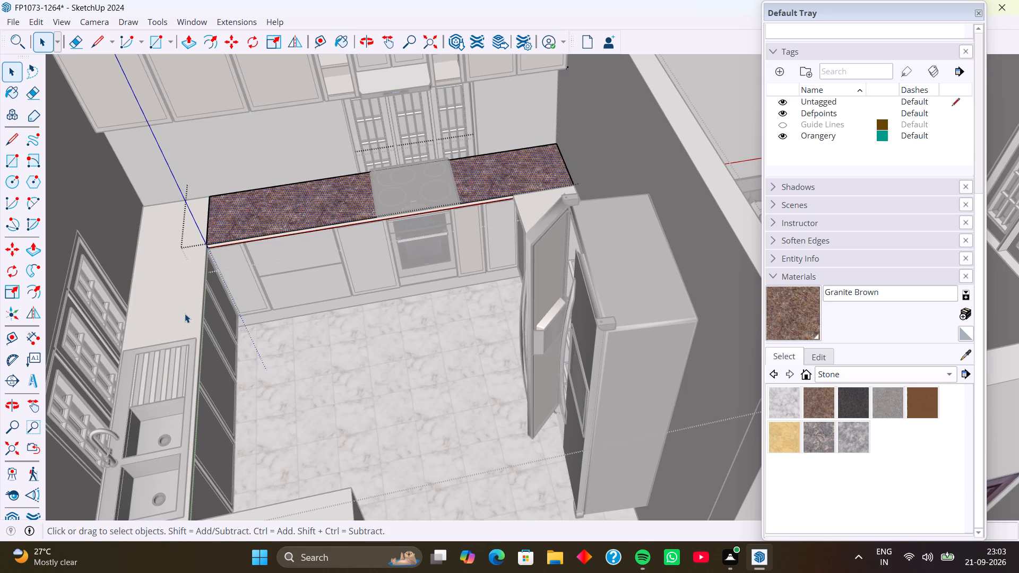
{"action": "left_click", "coordinate": [185, 313]}
{"action": "double_click", "coordinate": [185, 312]}
{"action": "left_click", "coordinate": [185, 312]}
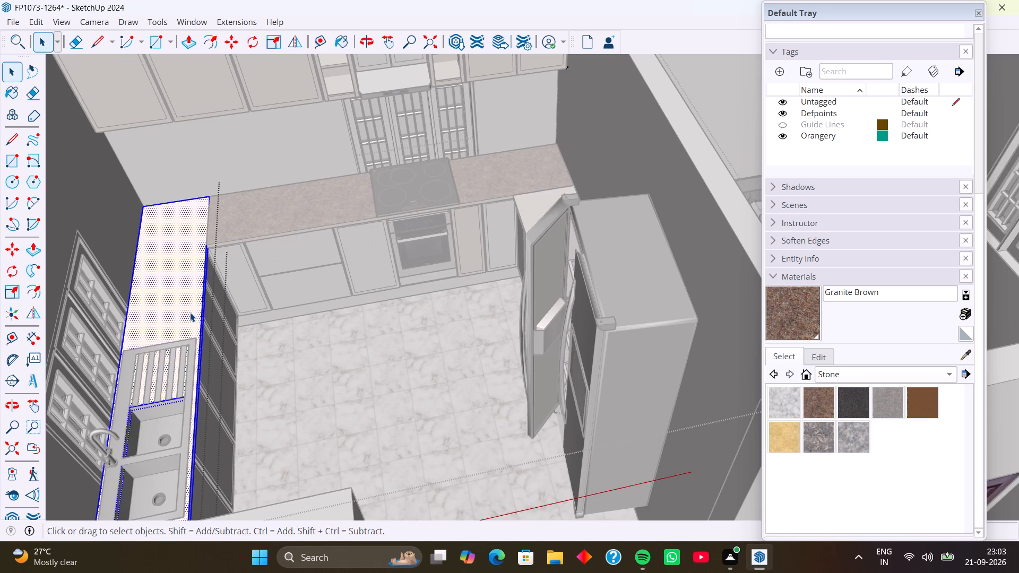
{"action": "left_click", "coordinate": [190, 312]}
{"action": "left_click", "coordinate": [824, 394]}
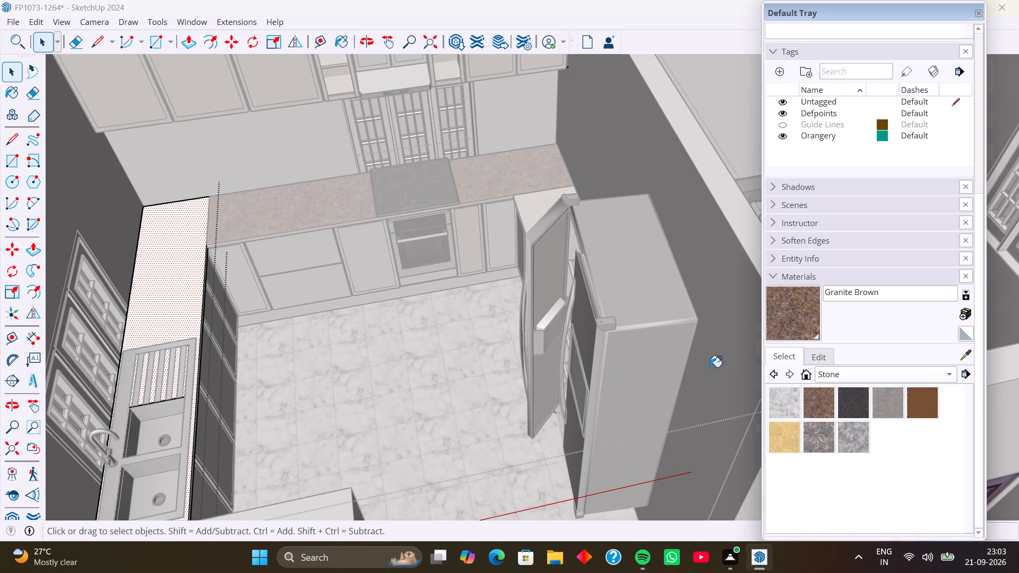
{"action": "left_click", "coordinate": [196, 257]}
Paint the short countertop at the far end of the sink run with Granite Brown and close the kitchen group.
{"action": "middle_click_drag", "start_coordinate": [261, 317], "coordinate": [110, 290]}
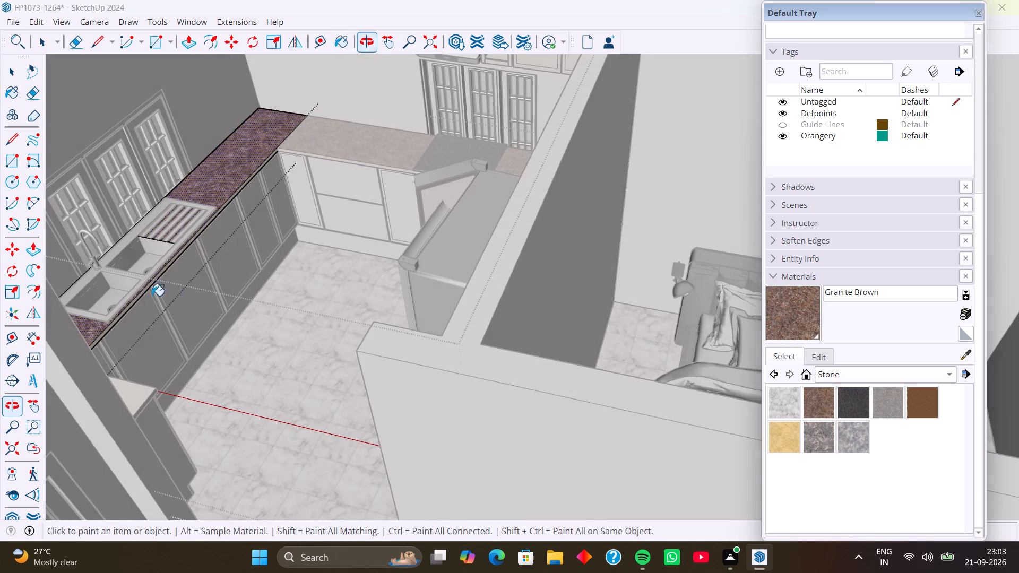
{"action": "middle_click_drag", "start_coordinate": [198, 304], "coordinate": [135, 308]}
{"action": "middle_click_drag", "start_coordinate": [144, 309], "coordinate": [106, 397]}
{"action": "middle_click_drag", "start_coordinate": [165, 313], "coordinate": [42, 333]}
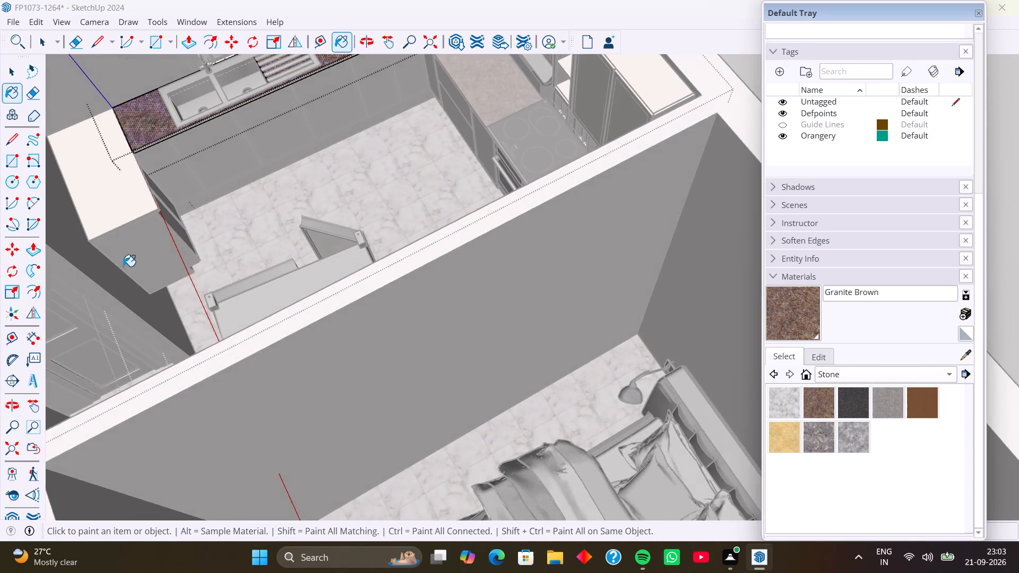
{"action": "scroll", "coordinate": [107, 205], "scroll_direction": "up", "scroll_amount": 2}
{"action": "left_click", "coordinate": [113, 202]}
{"action": "key", "text": "space"}
{"action": "left_click", "coordinate": [127, 197]}
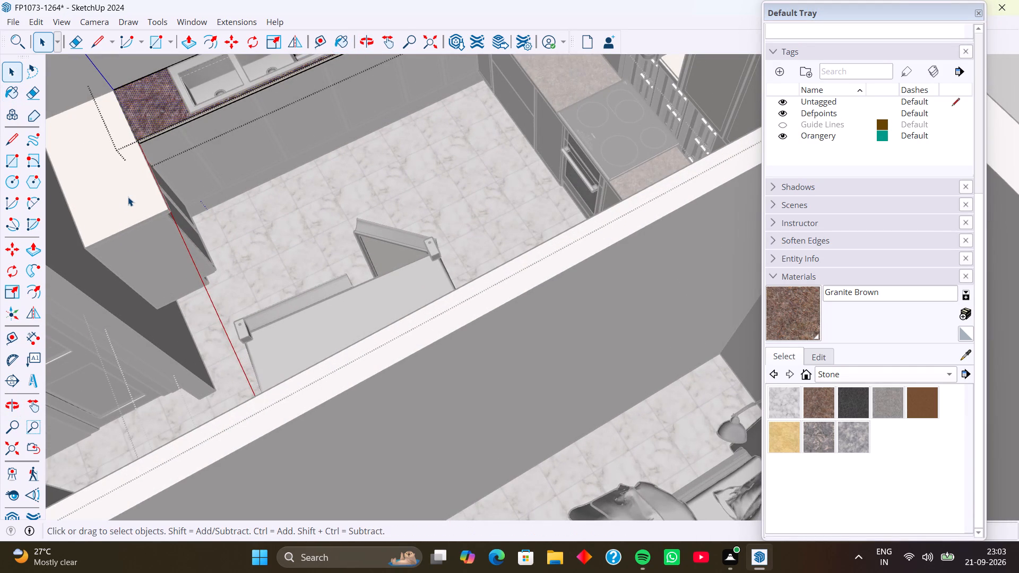
{"action": "double_click", "coordinate": [128, 197]}
{"action": "left_click", "coordinate": [128, 197]}
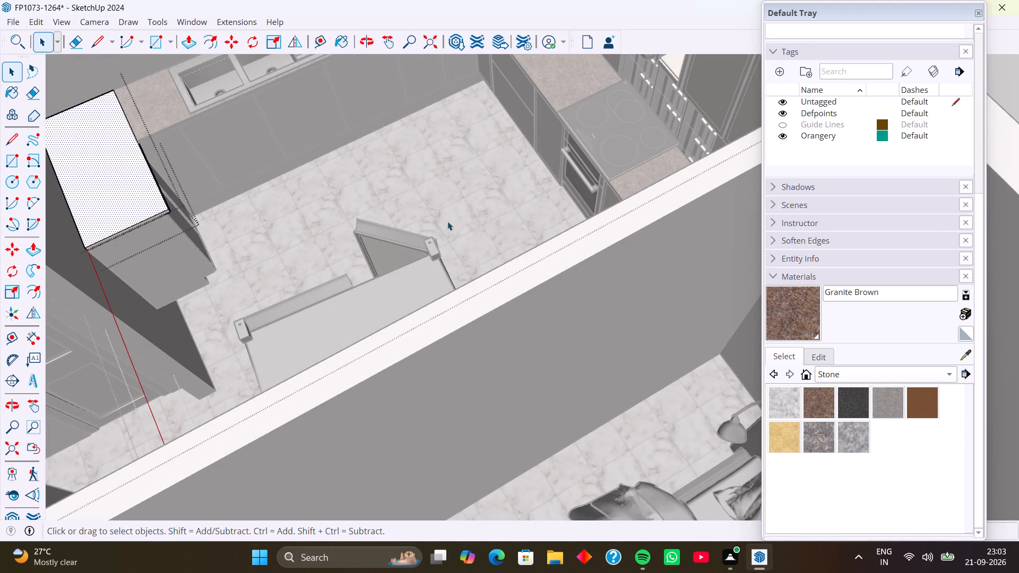
{"action": "left_click", "coordinate": [778, 305]}
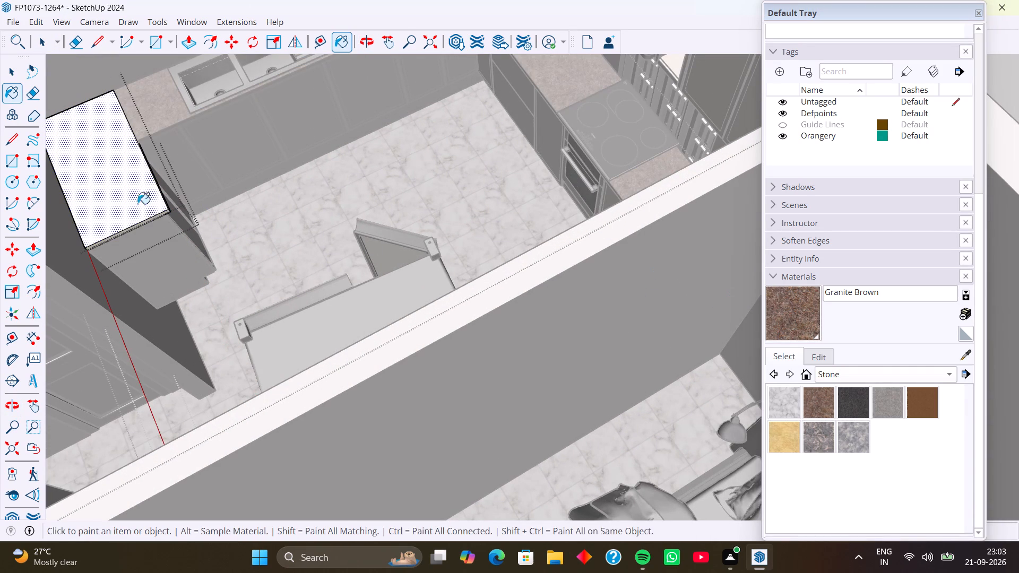
{"action": "left_click", "coordinate": [129, 201]}
{"action": "middle_click_drag", "start_coordinate": [201, 274], "coordinate": [316, 174]}
{"action": "scroll", "coordinate": [287, 271], "scroll_direction": "down", "scroll_amount": 3}
{"action": "middle_click_drag", "start_coordinate": [257, 276], "coordinate": [266, 274]}
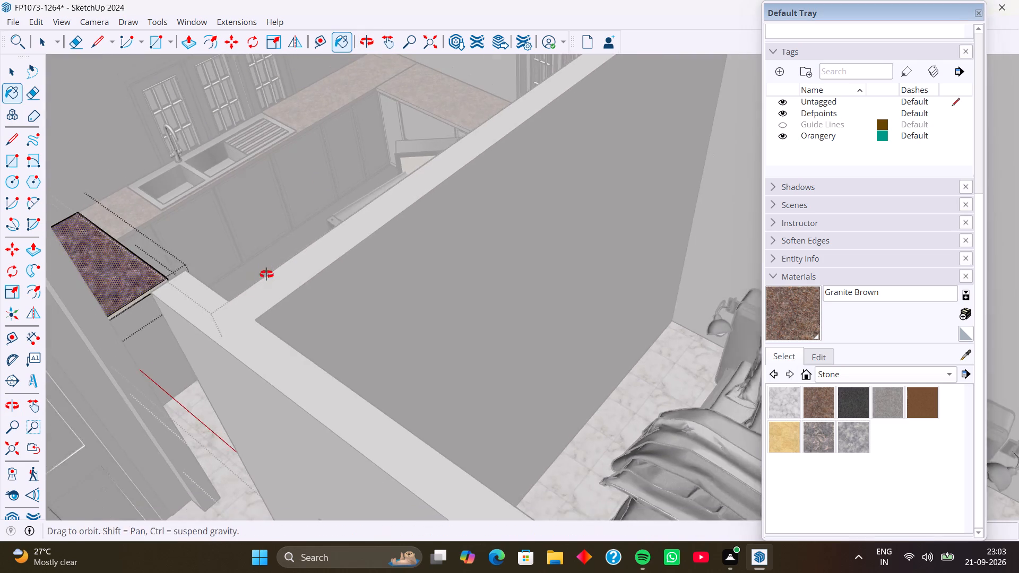
{"action": "middle_click_drag", "start_coordinate": [266, 274], "coordinate": [450, 266]}
{"action": "scroll", "coordinate": [383, 289], "scroll_direction": "down", "scroll_amount": 5}
{"action": "key", "text": "space"}
{"action": "left_click", "coordinate": [395, 315]}
{"action": "scroll", "coordinate": [403, 293], "scroll_direction": "down", "scroll_amount": 4}
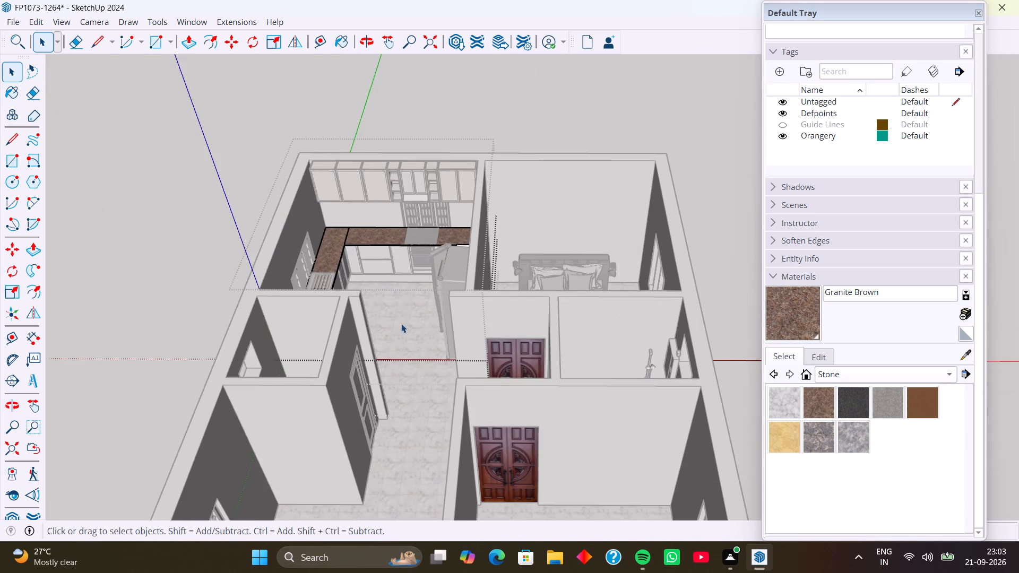
{"action": "middle_click_drag", "start_coordinate": [401, 324], "coordinate": [409, 345]}
{"action": "left_click_drag", "start_coordinate": [175, 203], "coordinate": [181, 205]}
{"action": "left_click", "coordinate": [203, 264]}
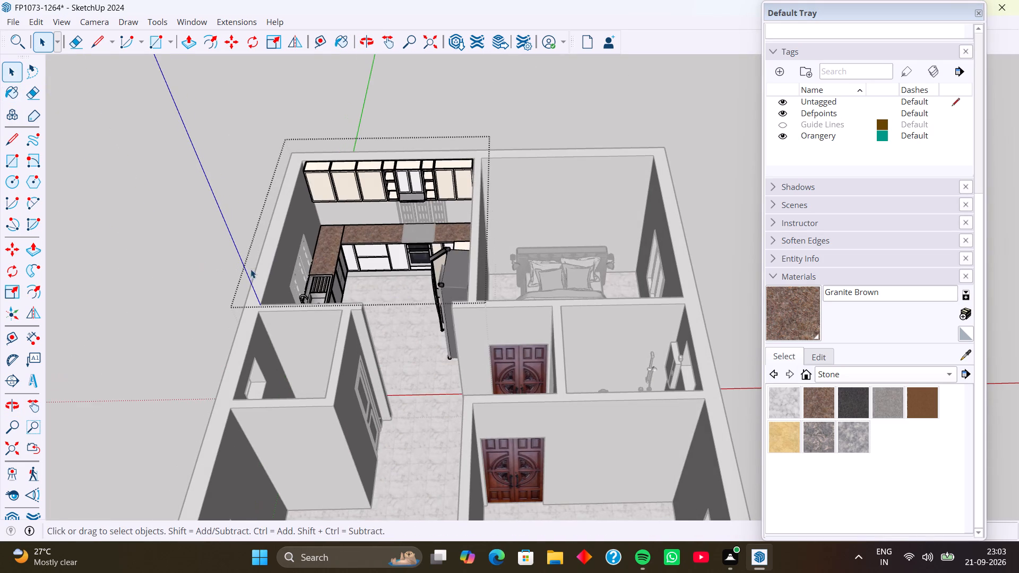
{"action": "left_click", "coordinate": [187, 274]}
Reopen the kitchen group and paint the remaining white countertop beside the refrigerator with Granite Brown.
{"action": "middle_click_drag", "start_coordinate": [365, 289], "coordinate": [388, 371]}
{"action": "scroll", "coordinate": [405, 286], "scroll_direction": "up", "scroll_amount": 3}
{"action": "middle_click_drag", "start_coordinate": [403, 315], "coordinate": [476, 296]}
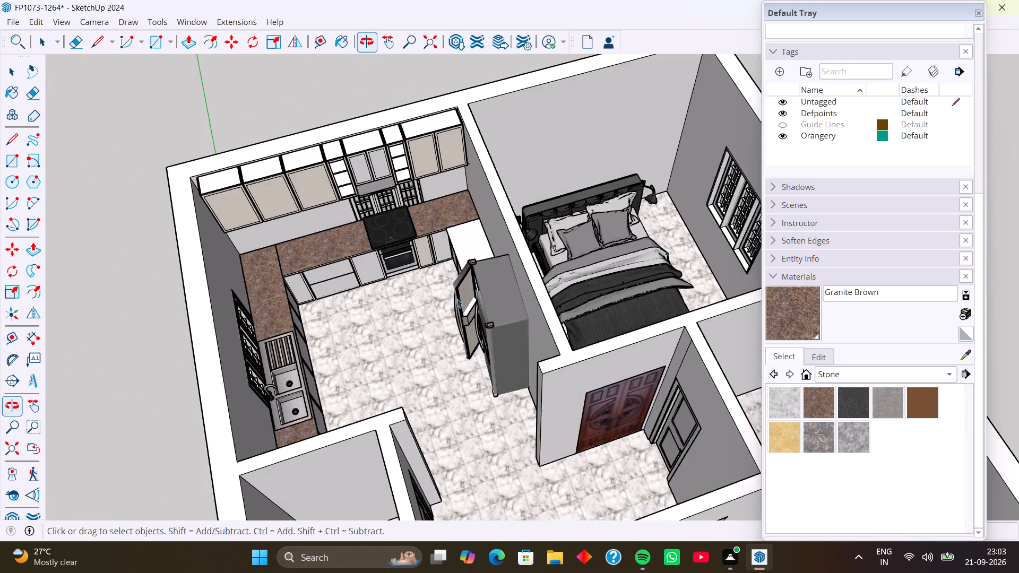
{"action": "scroll", "coordinate": [426, 297], "scroll_direction": "up", "scroll_amount": 1}
{"action": "middle_click_drag", "start_coordinate": [426, 297], "coordinate": [560, 276]}
{"action": "middle_click_drag", "start_coordinate": [489, 286], "coordinate": [619, 284]}
{"action": "left_click", "coordinate": [499, 311]}
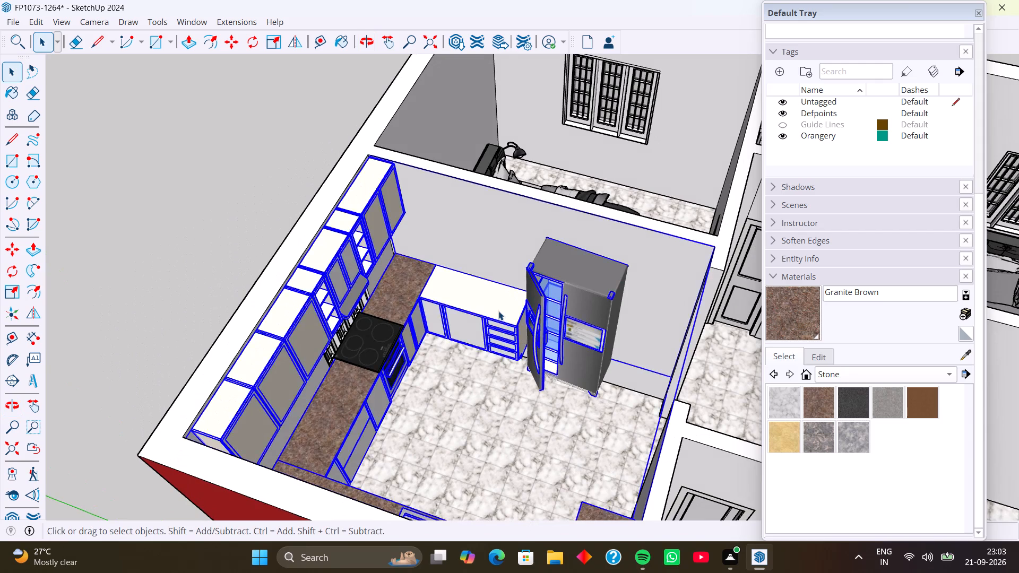
{"action": "double_click", "coordinate": [498, 310]}
{"action": "left_click", "coordinate": [494, 307]}
{"action": "left_click", "coordinate": [493, 306]}
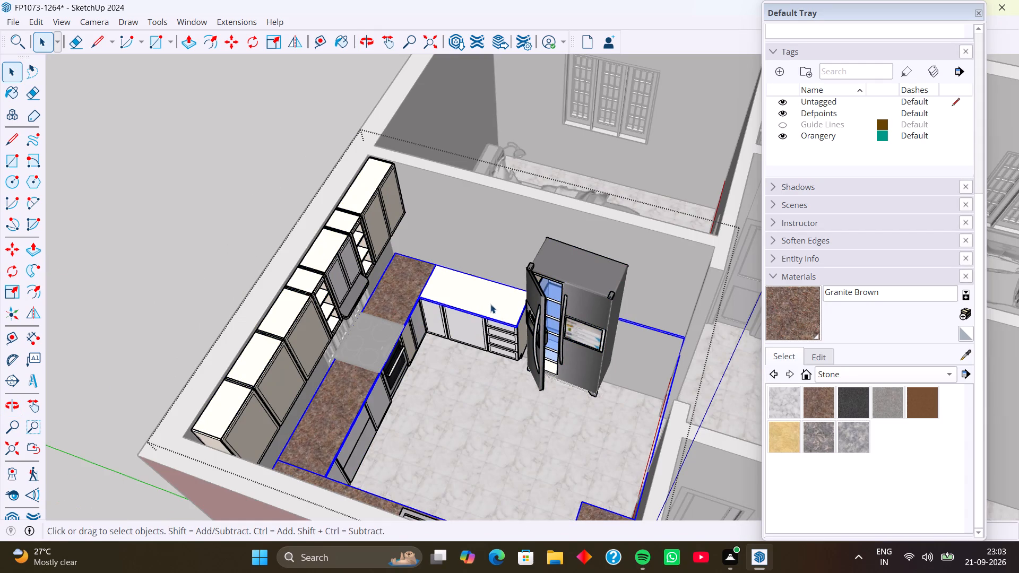
{"action": "left_click", "coordinate": [793, 322]}
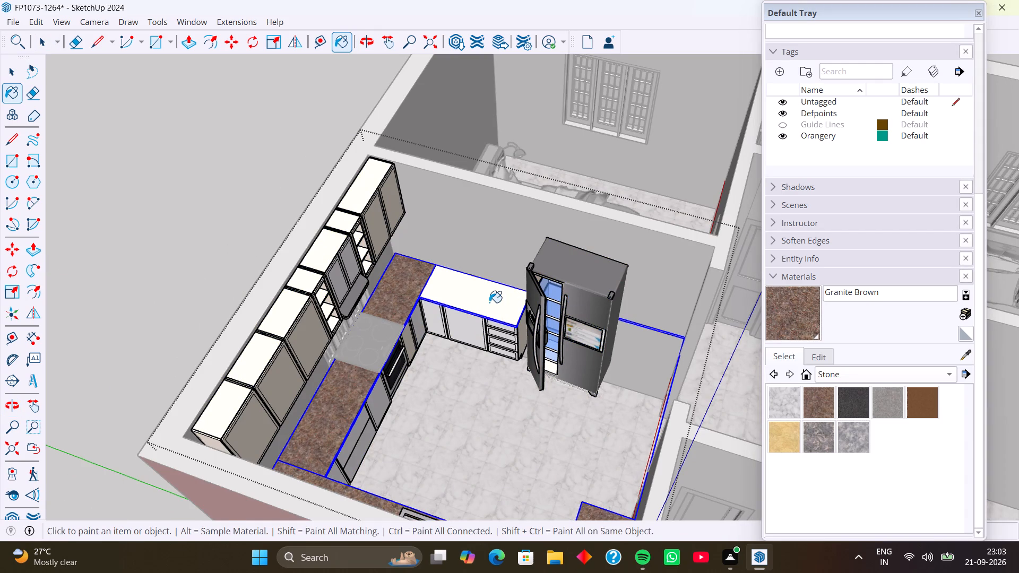
{"action": "left_click", "coordinate": [489, 302]}
Examine the painted countertops and cabinets from several sides, closing the kitchen group along the way.
{"action": "scroll", "coordinate": [494, 375], "scroll_direction": "down", "scroll_amount": 3}
{"action": "middle_click_drag", "start_coordinate": [499, 384], "coordinate": [506, 384]}
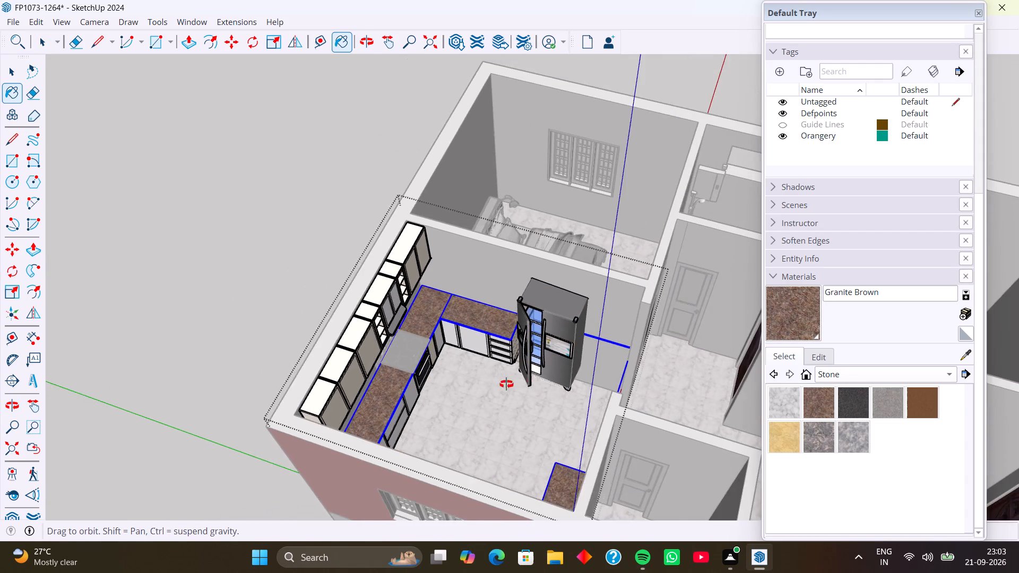
{"action": "middle_click_drag", "start_coordinate": [506, 384], "coordinate": [593, 361]}
{"action": "middle_click_drag", "start_coordinate": [586, 366], "coordinate": [659, 343]}
{"action": "middle_click_drag", "start_coordinate": [573, 357], "coordinate": [313, 367]}
{"action": "middle_click_drag", "start_coordinate": [389, 354], "coordinate": [204, 339]}
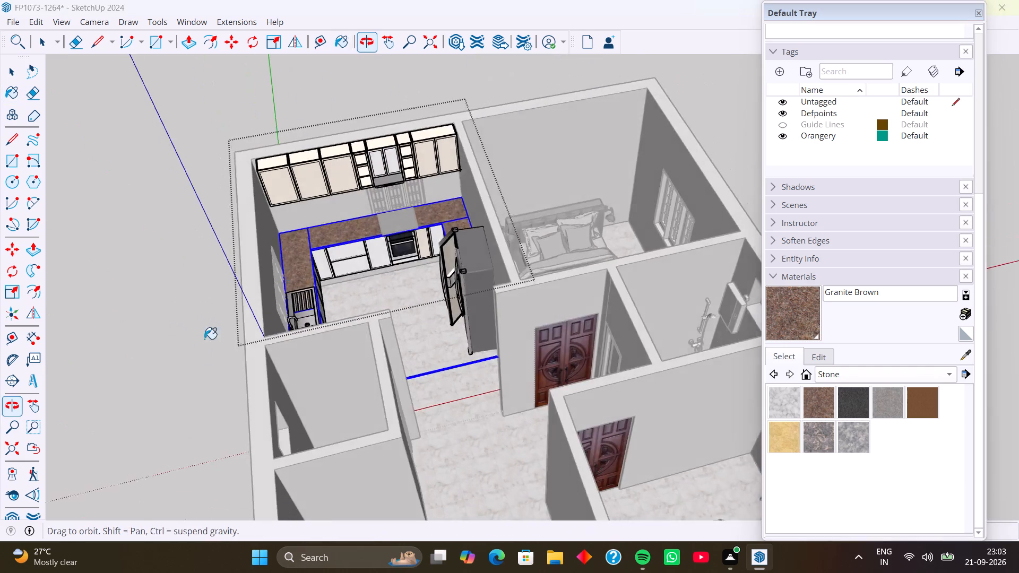
{"action": "middle_click_drag", "start_coordinate": [204, 339], "coordinate": [198, 361]}
{"action": "scroll", "coordinate": [304, 268], "scroll_direction": "up", "scroll_amount": 3}
{"action": "middle_click_drag", "start_coordinate": [336, 289], "coordinate": [262, 285]}
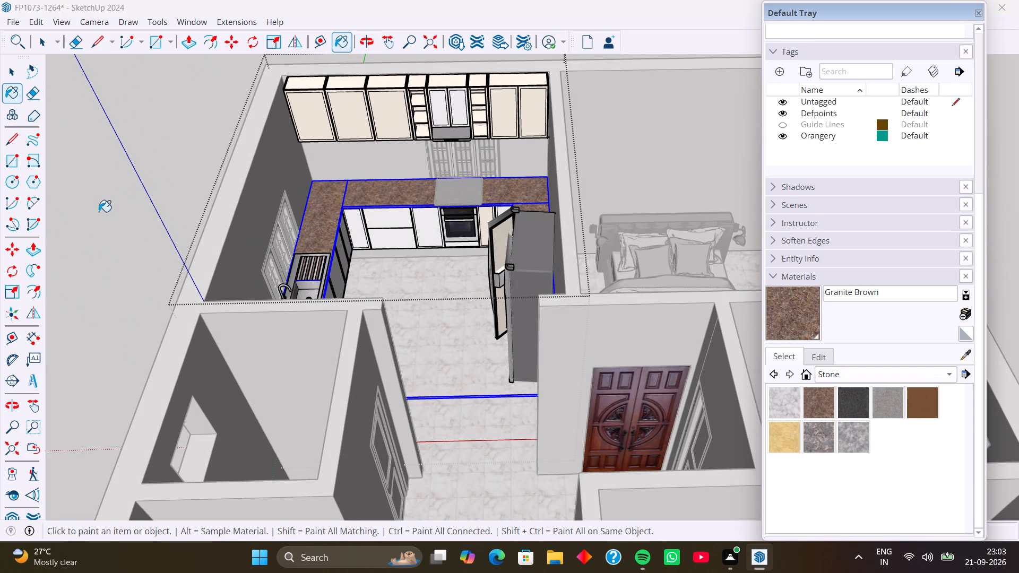
{"action": "key", "text": "space"}
{"action": "left_click", "coordinate": [99, 212]}
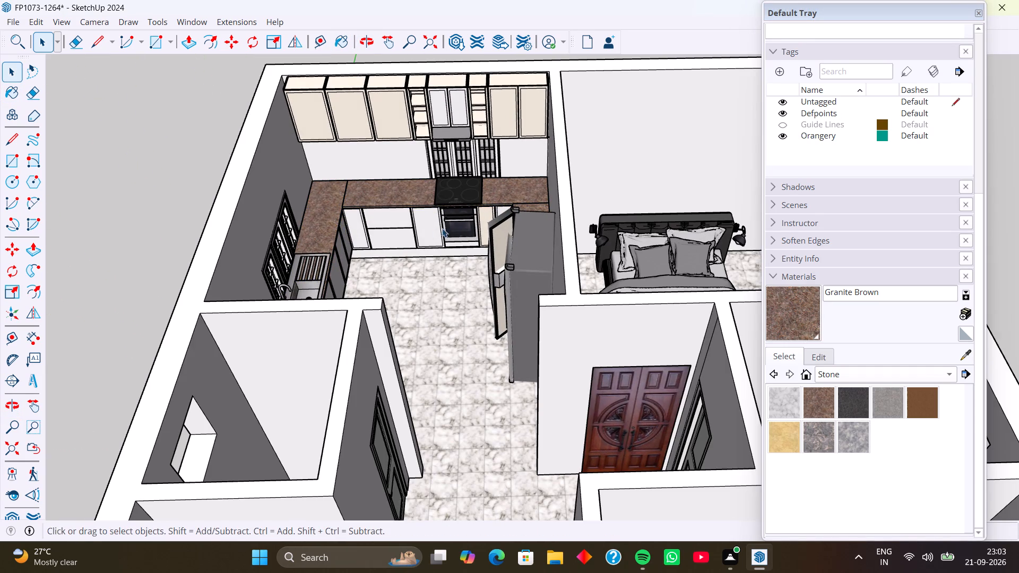
{"action": "middle_click_drag", "start_coordinate": [452, 232], "coordinate": [443, 314], "text": "shift"}
{"action": "middle_click_drag", "start_coordinate": [442, 316], "coordinate": [443, 213]}
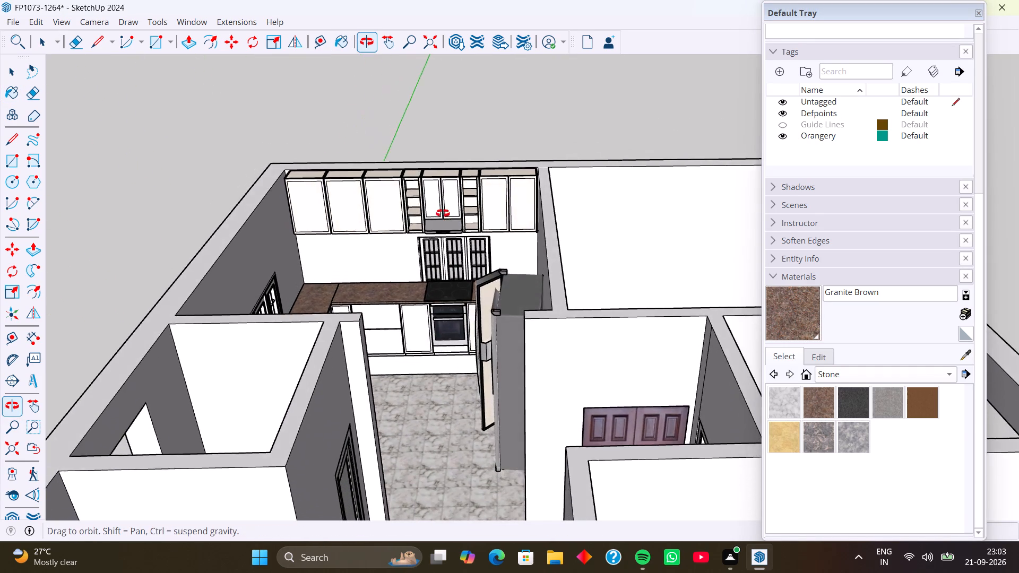
{"action": "middle_click_drag", "start_coordinate": [443, 213], "coordinate": [443, 214]}
{"action": "middle_click_drag", "start_coordinate": [446, 278], "coordinate": [443, 319]}
{"action": "middle_click_drag", "start_coordinate": [426, 318], "coordinate": [493, 316]}
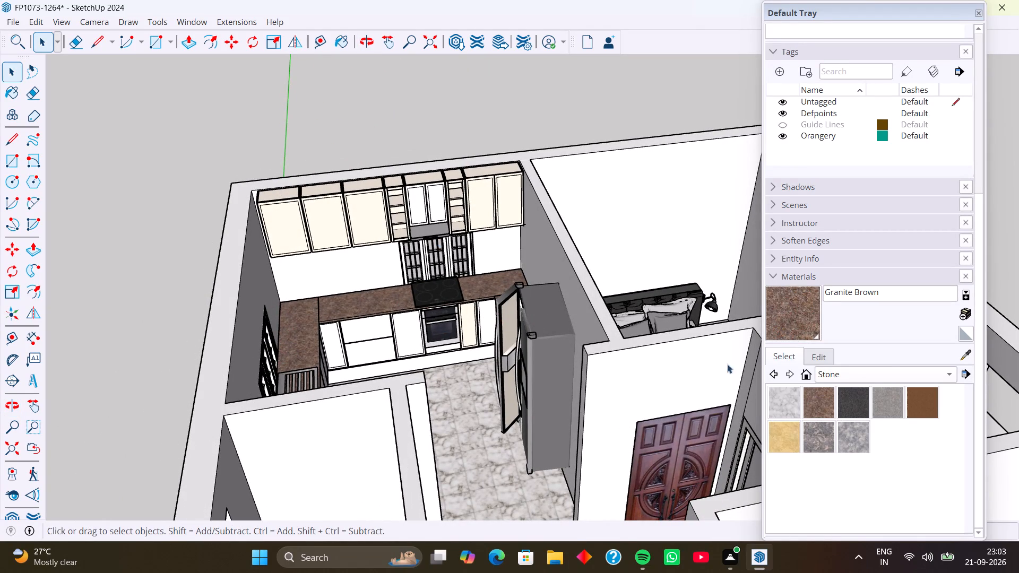
{"action": "middle_click_drag", "start_coordinate": [700, 449], "coordinate": [632, 414]}
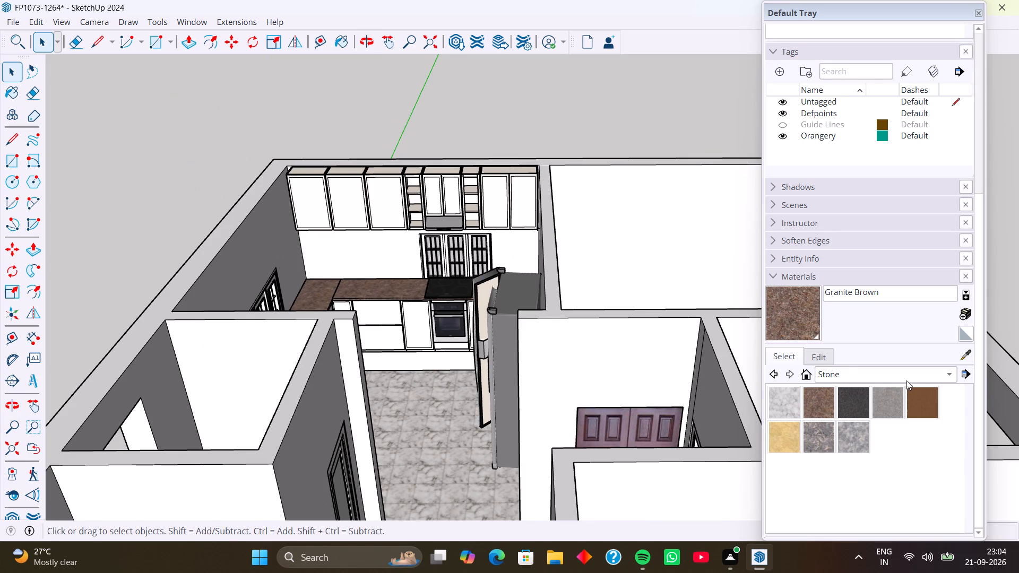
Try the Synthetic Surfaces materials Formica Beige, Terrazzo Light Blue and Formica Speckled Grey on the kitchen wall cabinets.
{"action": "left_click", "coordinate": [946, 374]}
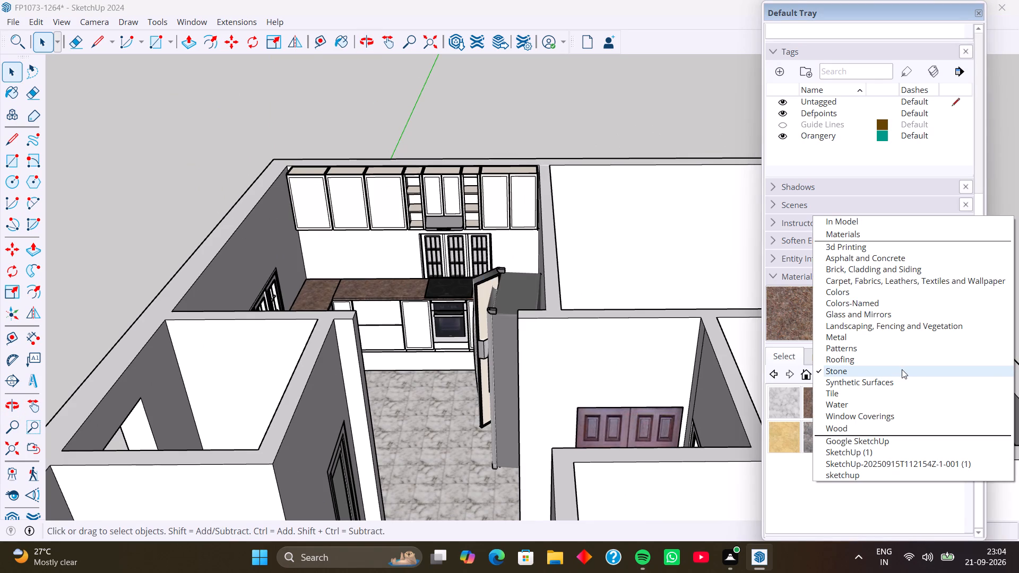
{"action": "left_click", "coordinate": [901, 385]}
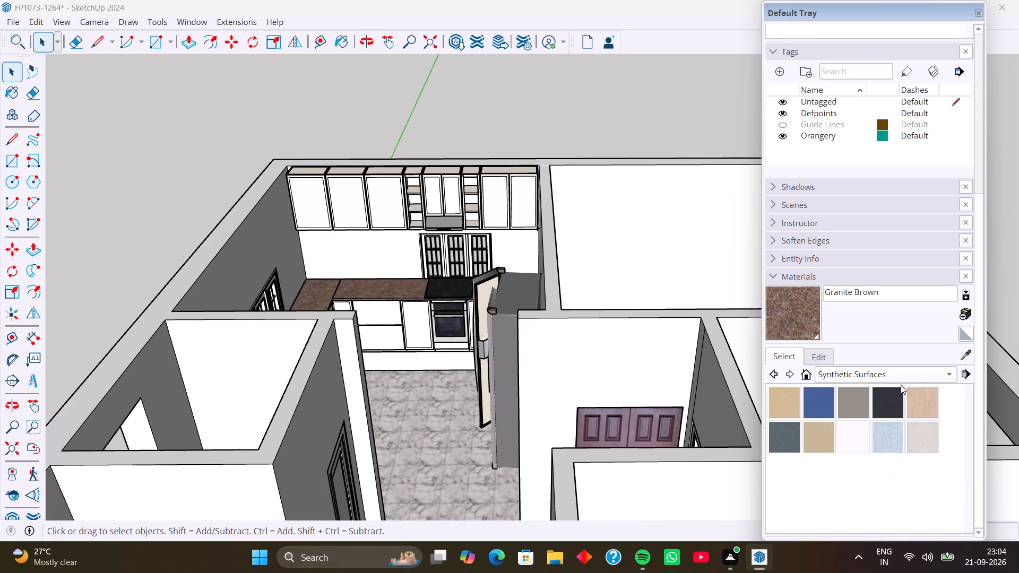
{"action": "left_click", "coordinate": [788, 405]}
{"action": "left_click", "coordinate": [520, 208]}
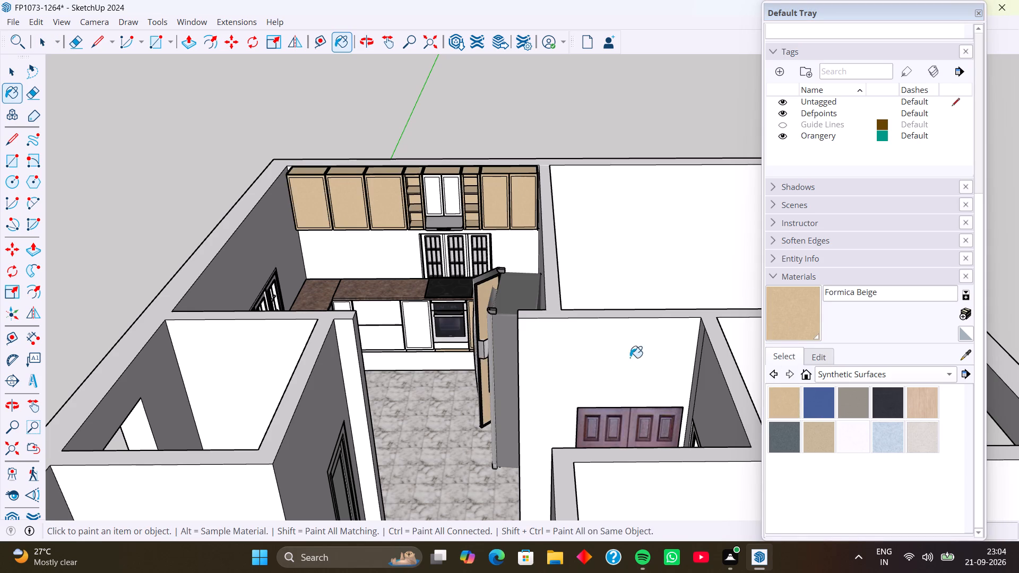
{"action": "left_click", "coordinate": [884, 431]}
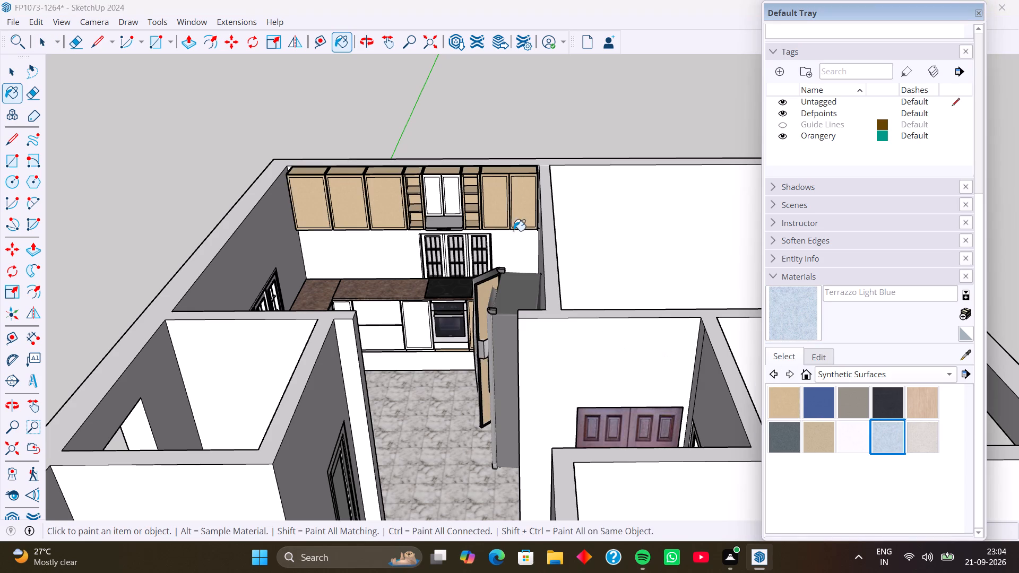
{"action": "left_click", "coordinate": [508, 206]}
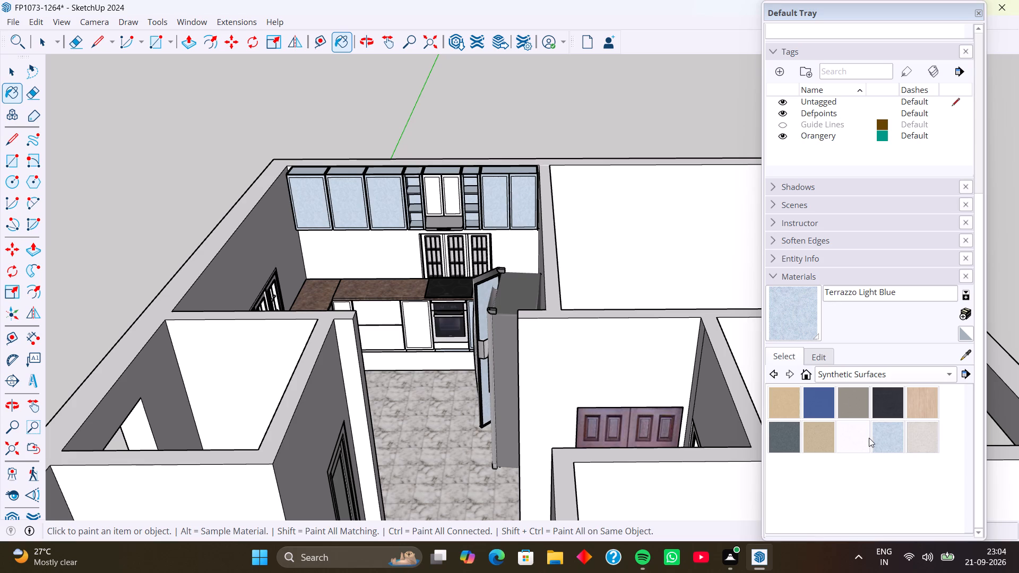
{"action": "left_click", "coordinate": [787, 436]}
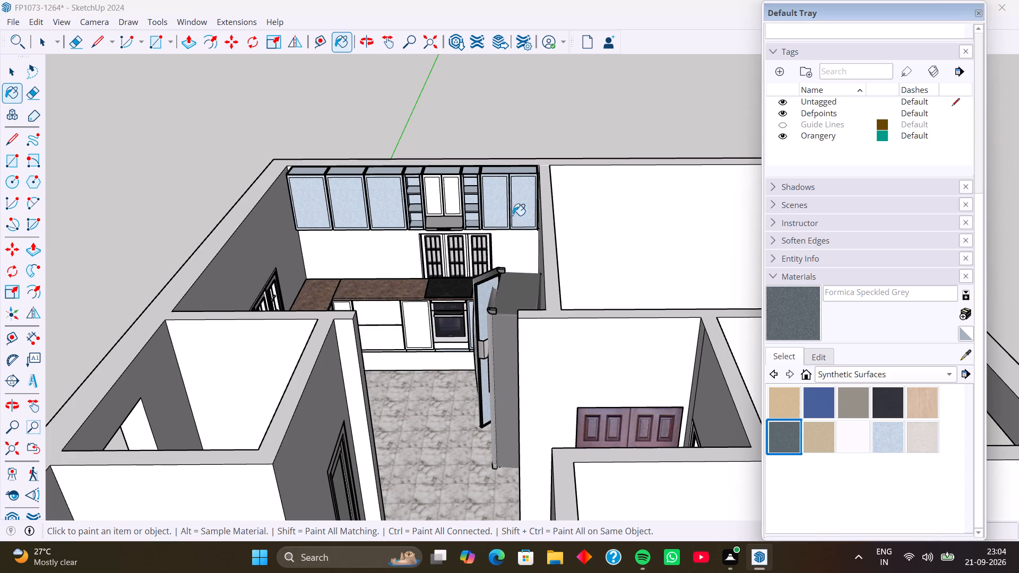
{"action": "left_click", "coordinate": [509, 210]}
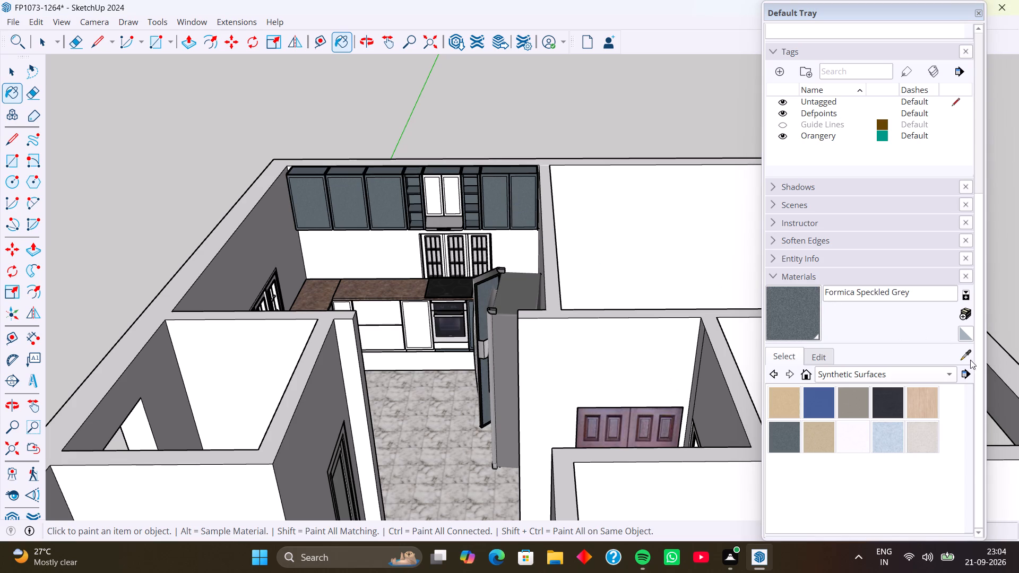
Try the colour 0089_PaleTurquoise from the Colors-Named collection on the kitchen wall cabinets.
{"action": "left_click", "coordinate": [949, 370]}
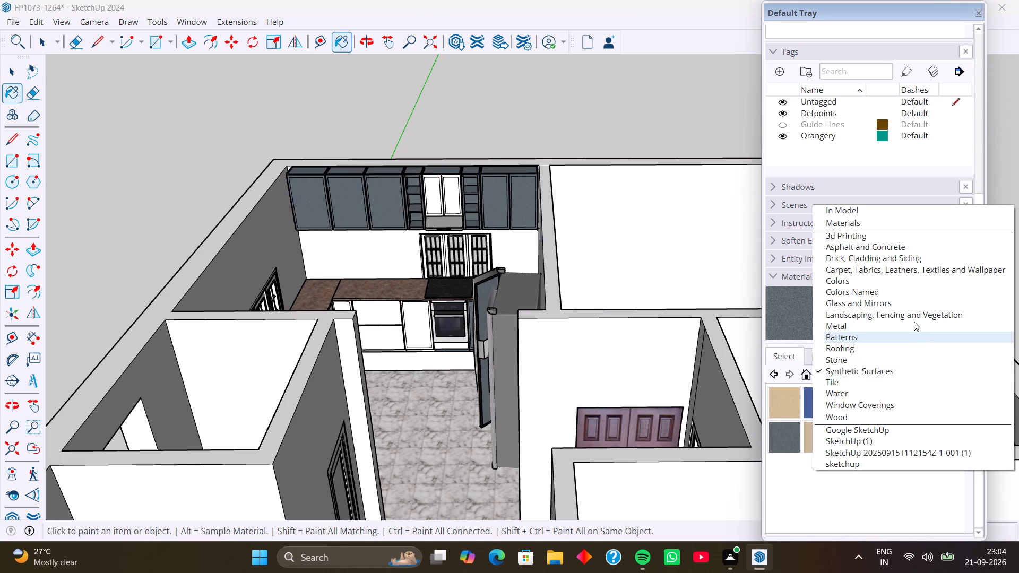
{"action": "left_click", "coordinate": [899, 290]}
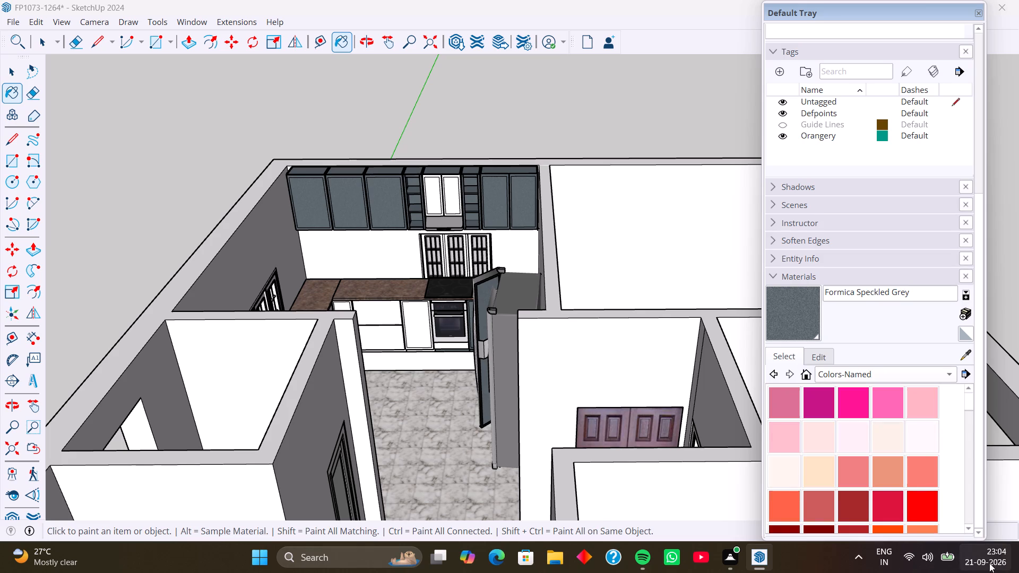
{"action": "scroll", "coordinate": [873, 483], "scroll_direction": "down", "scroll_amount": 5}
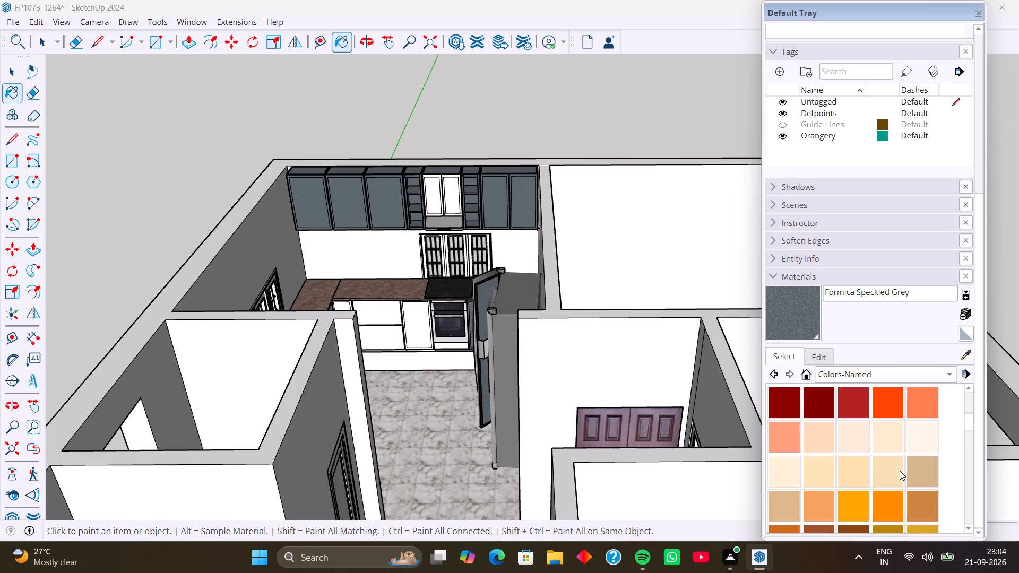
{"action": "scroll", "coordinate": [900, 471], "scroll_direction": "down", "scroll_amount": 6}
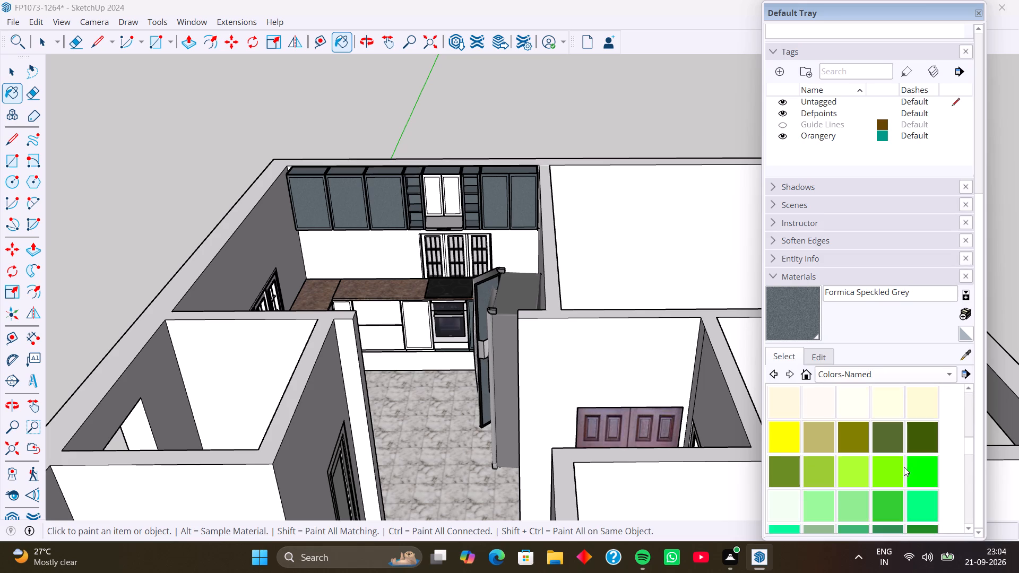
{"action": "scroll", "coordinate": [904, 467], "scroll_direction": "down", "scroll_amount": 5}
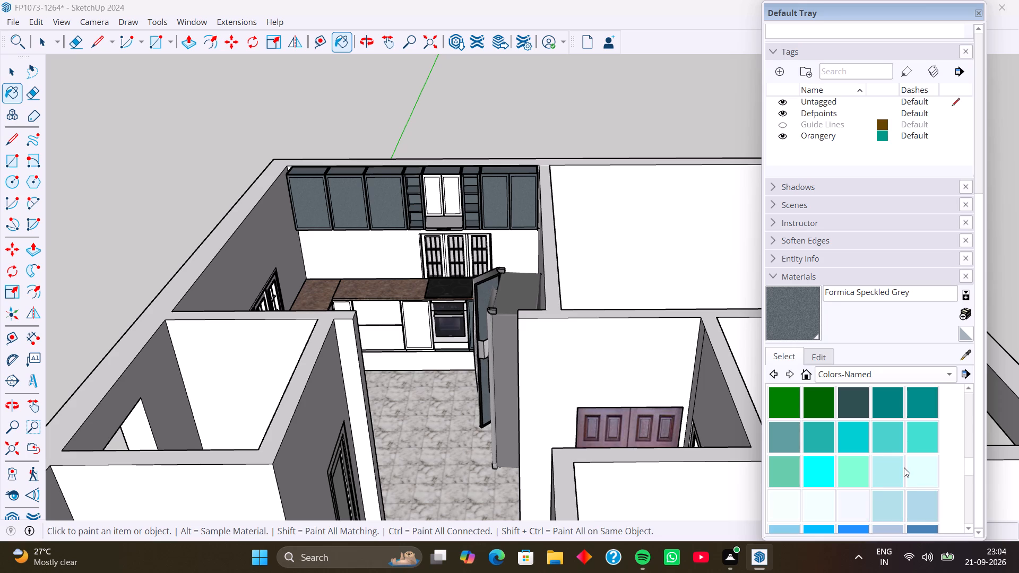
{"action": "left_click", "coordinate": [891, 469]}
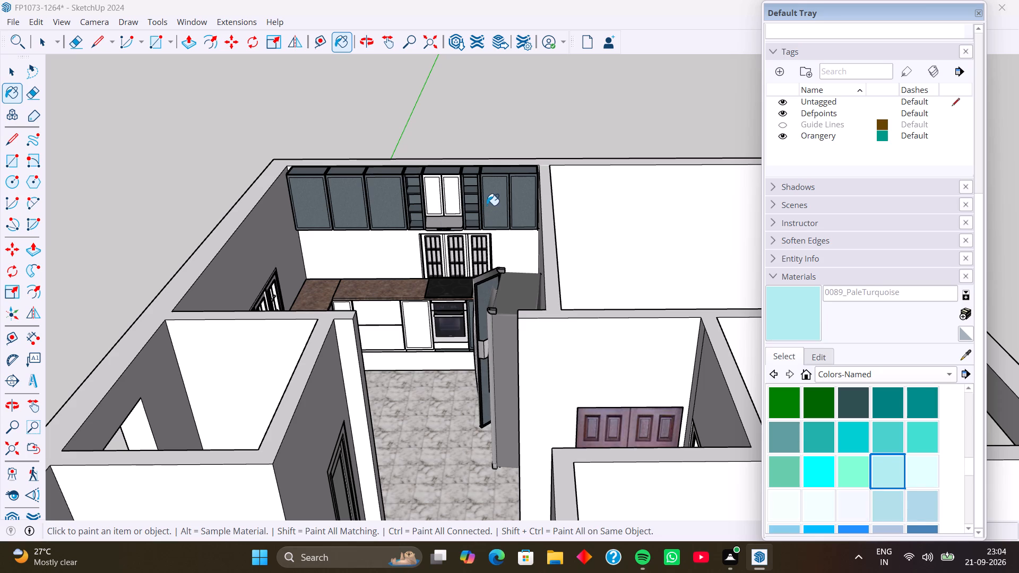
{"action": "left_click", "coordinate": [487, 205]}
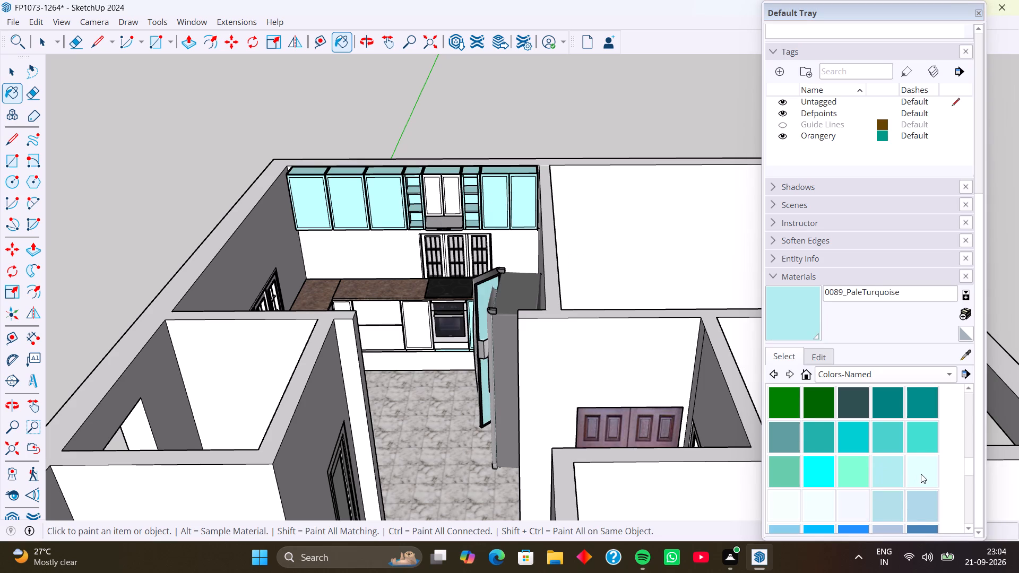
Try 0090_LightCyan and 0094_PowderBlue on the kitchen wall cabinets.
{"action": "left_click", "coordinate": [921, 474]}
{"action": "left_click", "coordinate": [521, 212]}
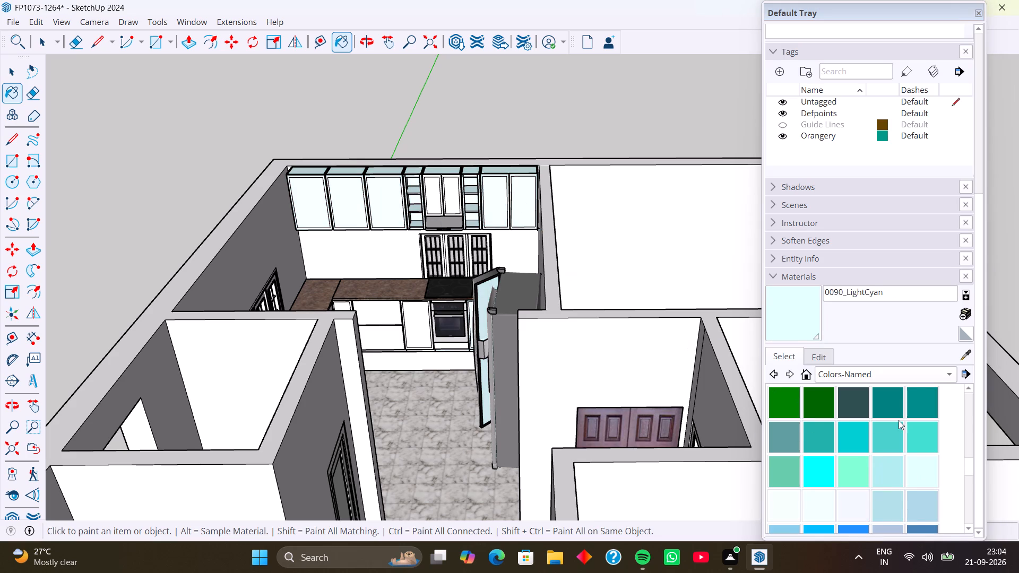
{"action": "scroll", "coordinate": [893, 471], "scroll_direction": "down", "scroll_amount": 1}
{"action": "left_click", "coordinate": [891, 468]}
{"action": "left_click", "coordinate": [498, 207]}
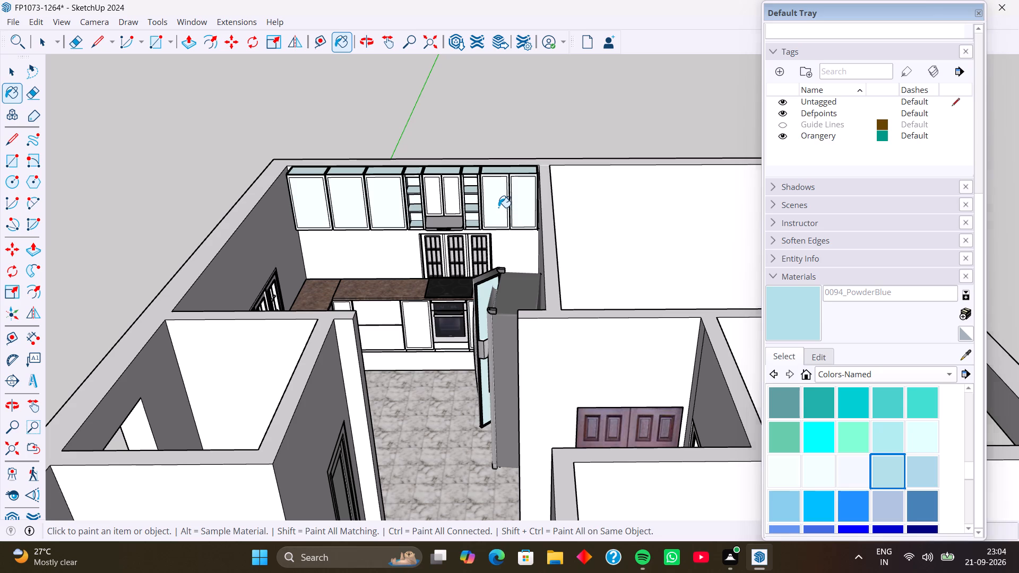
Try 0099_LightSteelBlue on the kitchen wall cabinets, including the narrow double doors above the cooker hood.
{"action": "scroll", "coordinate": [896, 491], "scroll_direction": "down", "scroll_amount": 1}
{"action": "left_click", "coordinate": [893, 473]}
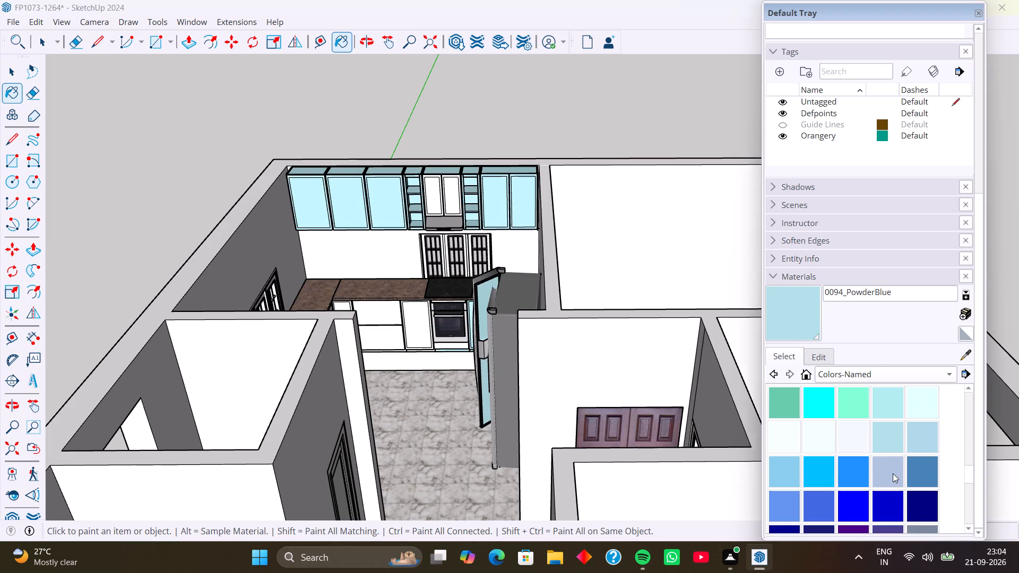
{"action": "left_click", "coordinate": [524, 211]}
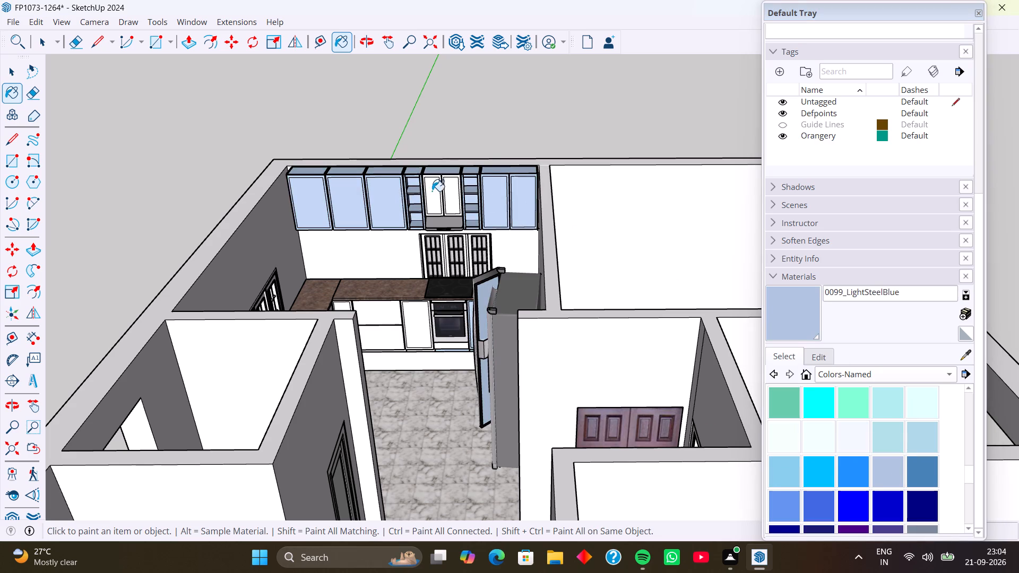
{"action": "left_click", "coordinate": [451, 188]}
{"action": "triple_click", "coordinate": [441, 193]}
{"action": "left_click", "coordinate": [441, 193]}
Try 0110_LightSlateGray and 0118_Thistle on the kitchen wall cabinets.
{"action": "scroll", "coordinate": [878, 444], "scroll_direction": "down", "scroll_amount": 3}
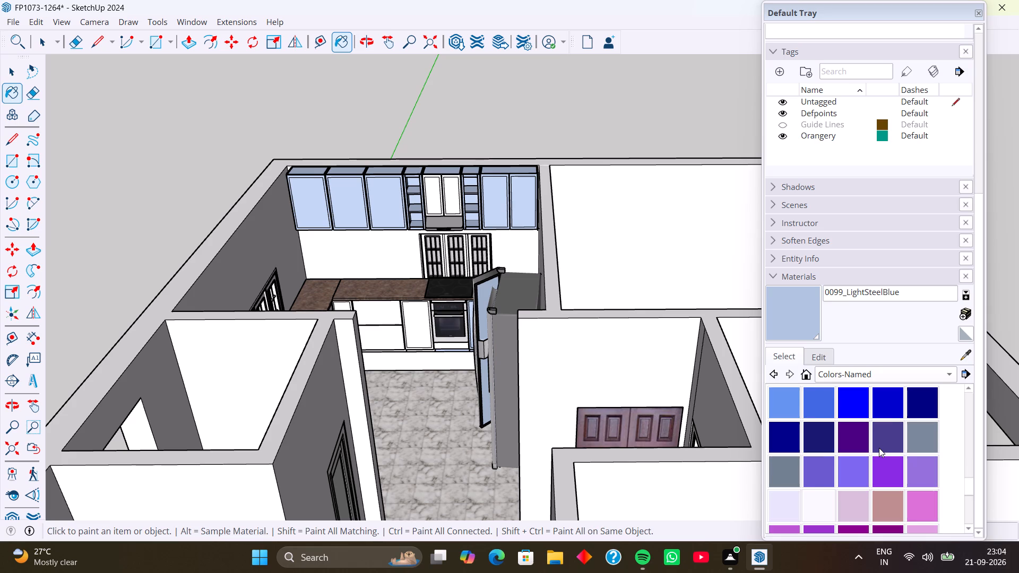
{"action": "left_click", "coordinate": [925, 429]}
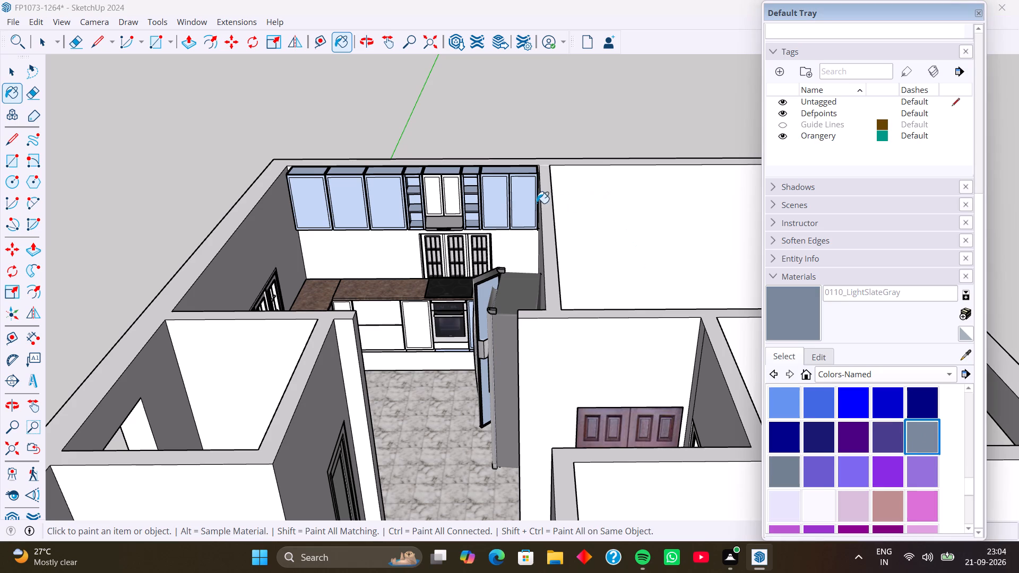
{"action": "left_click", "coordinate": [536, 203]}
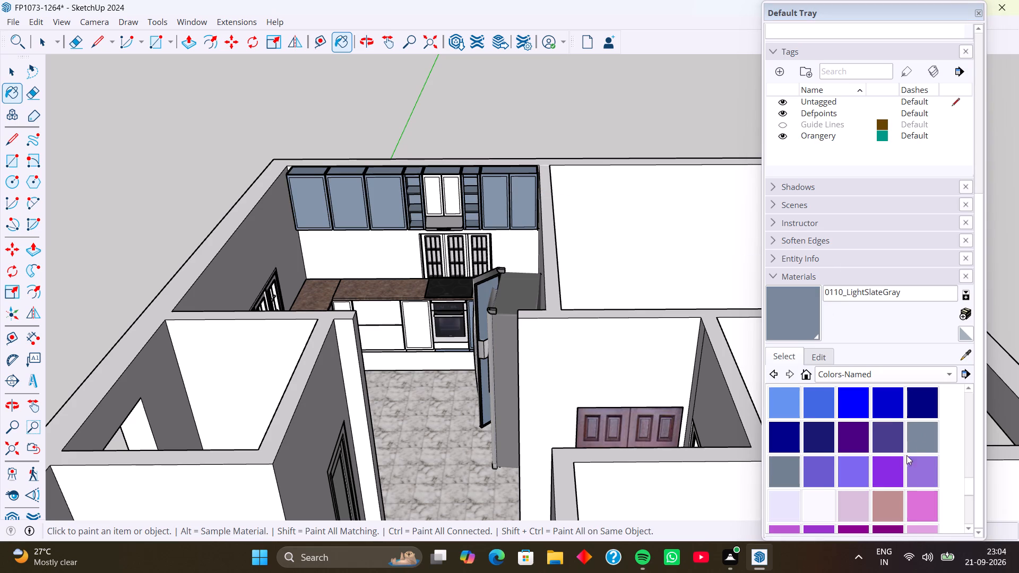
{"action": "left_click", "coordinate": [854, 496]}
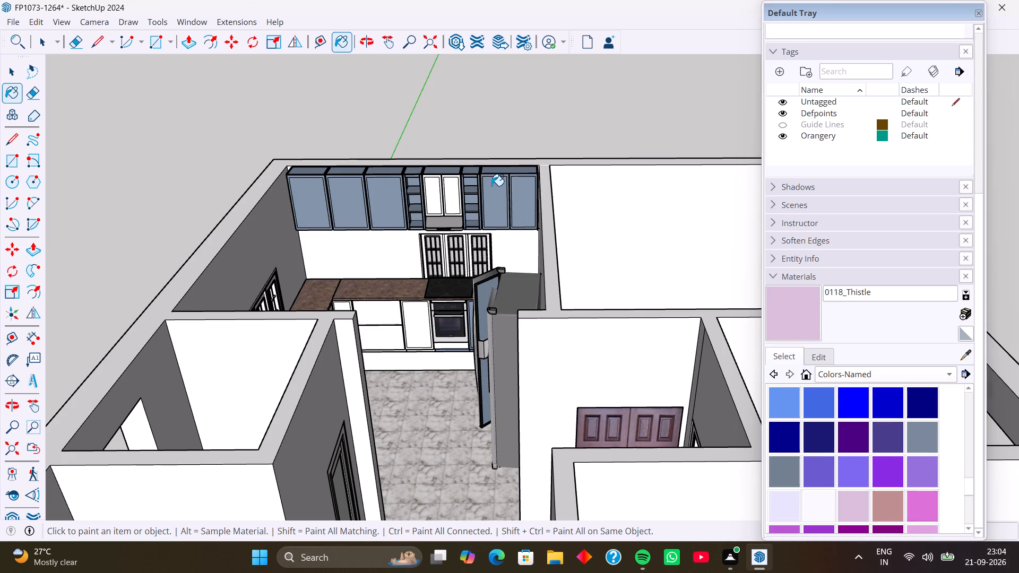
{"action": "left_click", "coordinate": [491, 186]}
Paint the kitchen wall cabinets with 0130_Gainsboro from the Colors-Named collection.
{"action": "scroll", "coordinate": [910, 476], "scroll_direction": "down", "scroll_amount": 1}
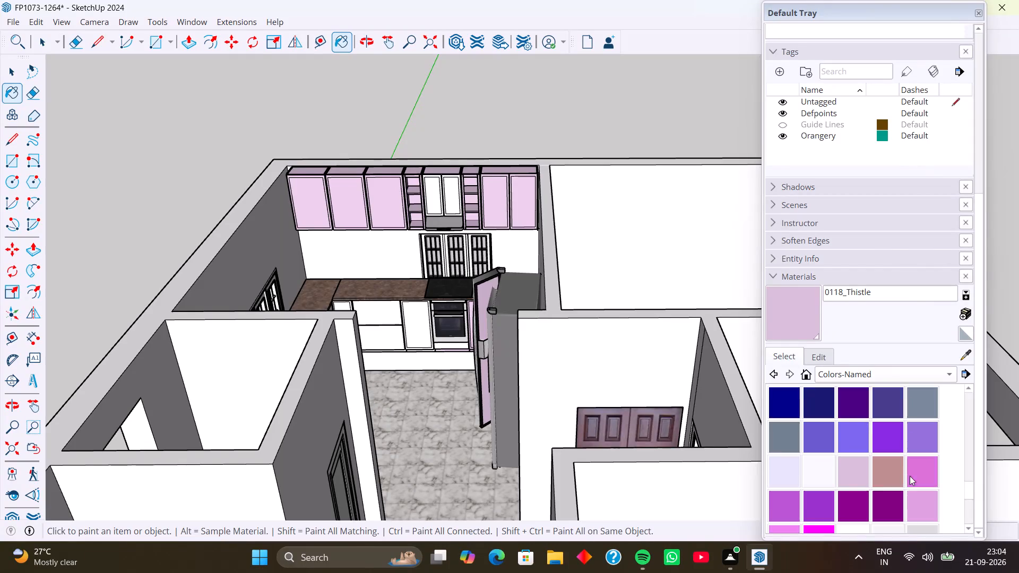
{"action": "scroll", "coordinate": [910, 476], "scroll_direction": "down", "scroll_amount": 1}
{"action": "left_click", "coordinate": [923, 506]}
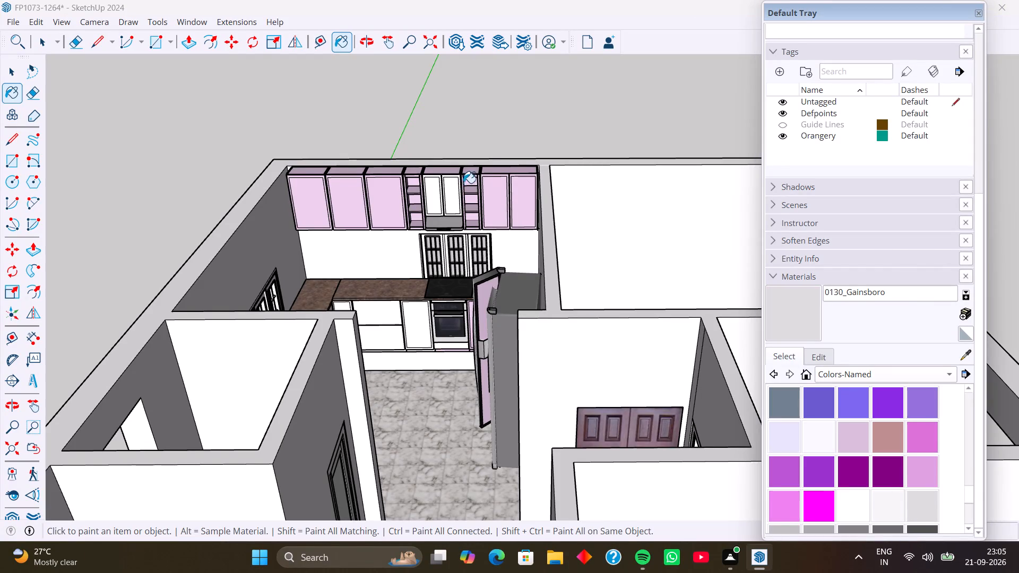
{"action": "left_click", "coordinate": [501, 195]}
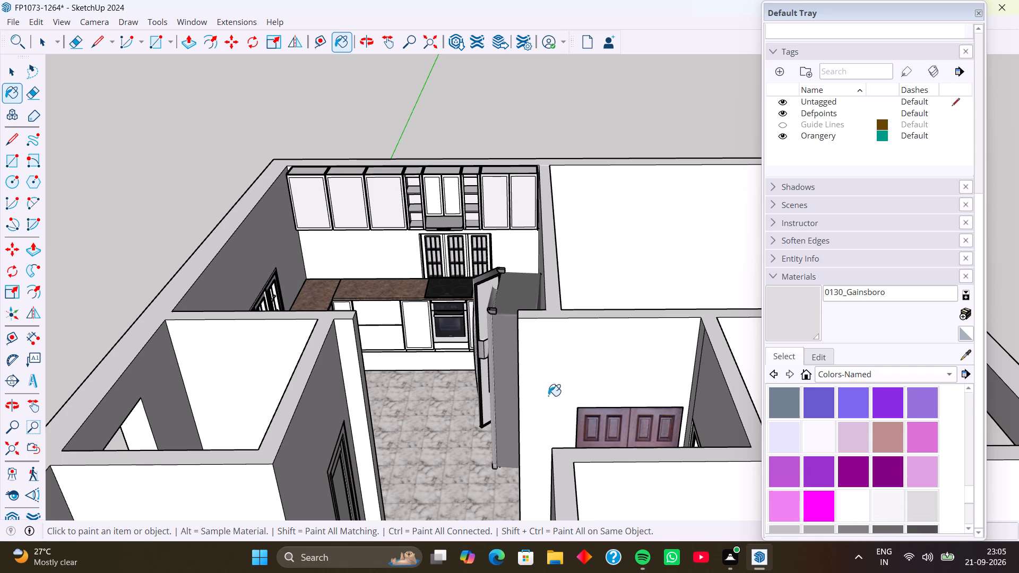
Apply 0130_Gainsboro to the base cabinets below the kitchen sink.
{"action": "middle_click_drag", "start_coordinate": [408, 345], "coordinate": [470, 329]}
{"action": "scroll", "coordinate": [442, 334], "scroll_direction": "up", "scroll_amount": 6}
{"action": "middle_click_drag", "start_coordinate": [462, 358], "coordinate": [431, 361]}
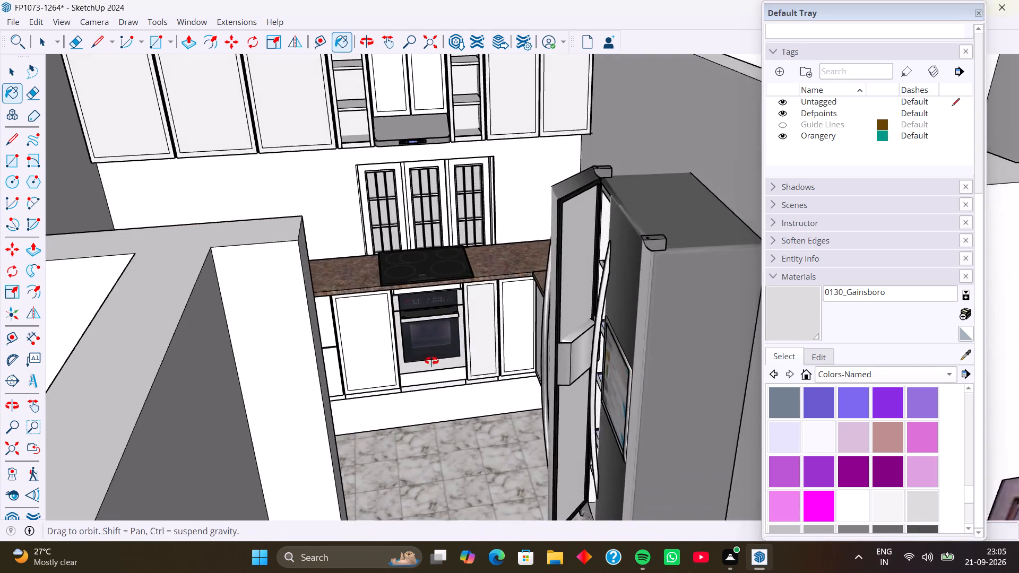
{"action": "middle_click_drag", "start_coordinate": [431, 361], "coordinate": [371, 362]}
{"action": "scroll", "coordinate": [348, 359], "scroll_direction": "down", "scroll_amount": 4}
{"action": "middle_click_drag", "start_coordinate": [273, 374], "coordinate": [165, 370]}
{"action": "left_click", "coordinate": [205, 351]}
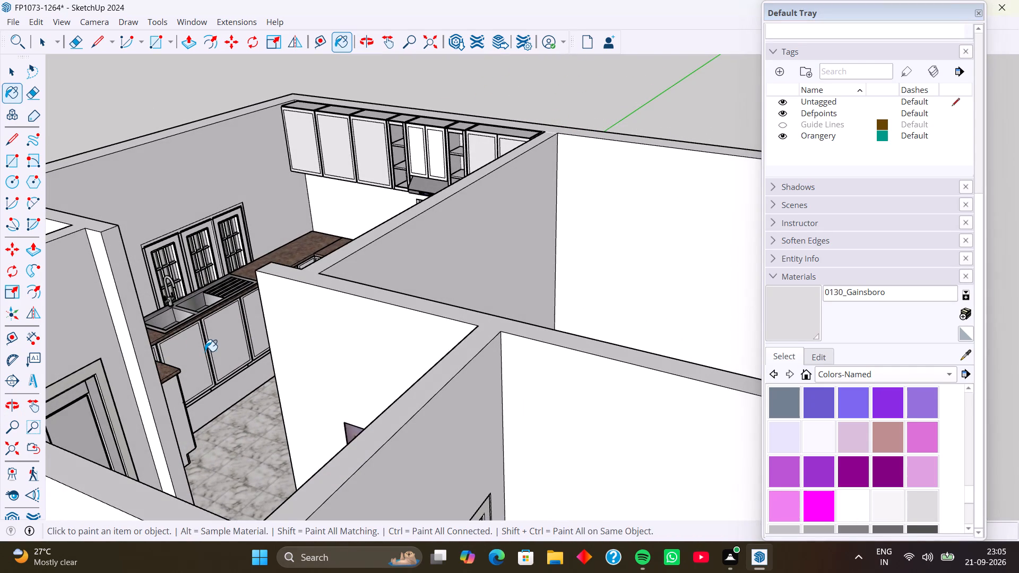
Examine the kitchen cabinets, countertops and adjoining rooms from several sides.
{"action": "scroll", "coordinate": [344, 396], "scroll_direction": "down", "scroll_amount": 4}
{"action": "middle_click_drag", "start_coordinate": [299, 398], "coordinate": [488, 421]}
{"action": "middle_click_drag", "start_coordinate": [386, 407], "coordinate": [545, 398]}
{"action": "middle_click_drag", "start_coordinate": [437, 417], "coordinate": [511, 405]}
{"action": "scroll", "coordinate": [380, 329], "scroll_direction": "up", "scroll_amount": 1}
{"action": "scroll", "coordinate": [362, 348], "scroll_direction": "down", "scroll_amount": 3}
{"action": "middle_click_drag", "start_coordinate": [425, 417], "coordinate": [246, 458]}
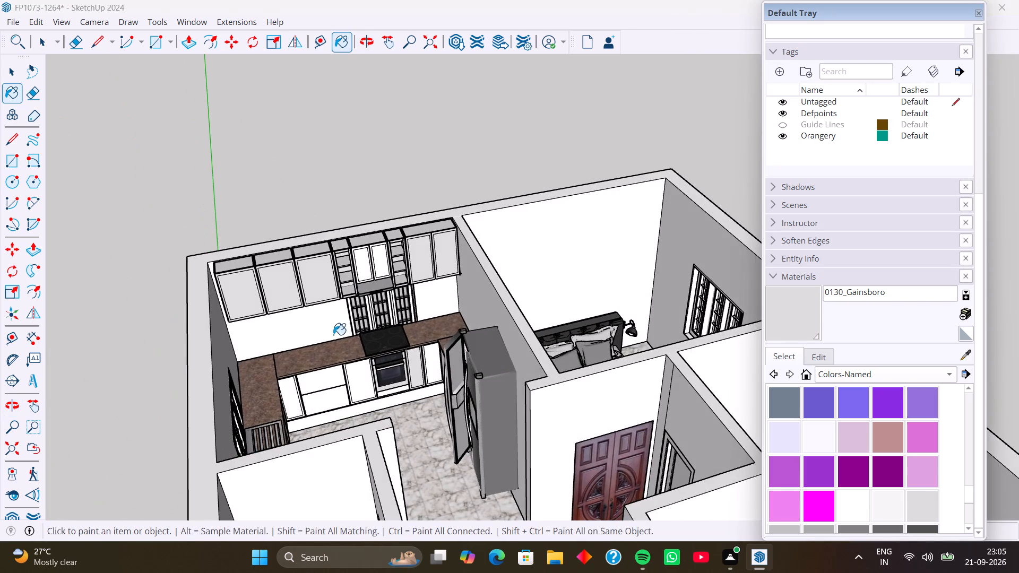
{"action": "middle_click_drag", "start_coordinate": [336, 345], "coordinate": [225, 342]}
{"action": "middle_click_drag", "start_coordinate": [323, 369], "coordinate": [244, 370]}
{"action": "scroll", "coordinate": [320, 380], "scroll_direction": "down", "scroll_amount": 3}
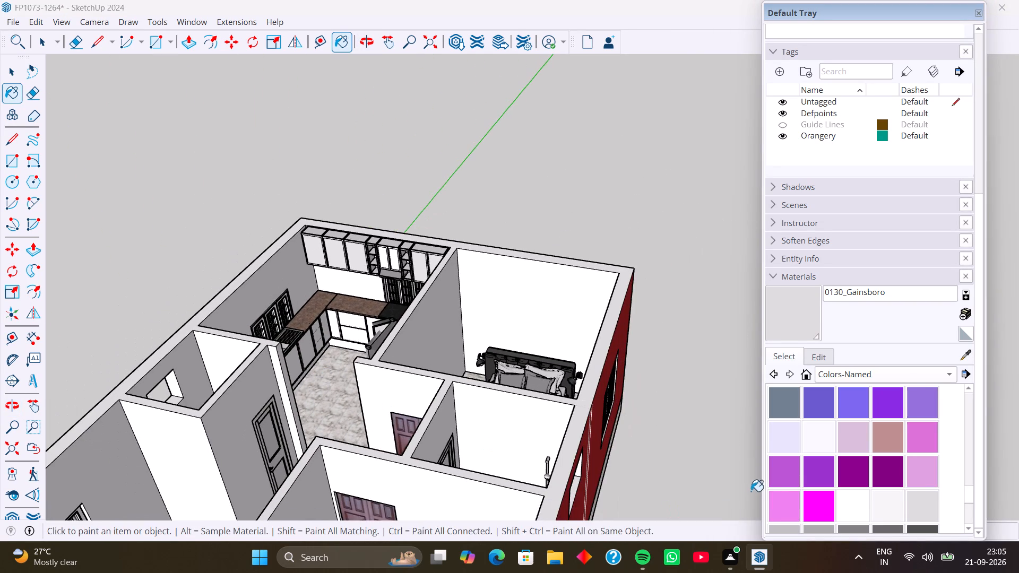
Look through the Colors-Named collection for another kitchen cabinet colour.
{"action": "scroll", "coordinate": [887, 480], "scroll_direction": "down", "scroll_amount": 1}
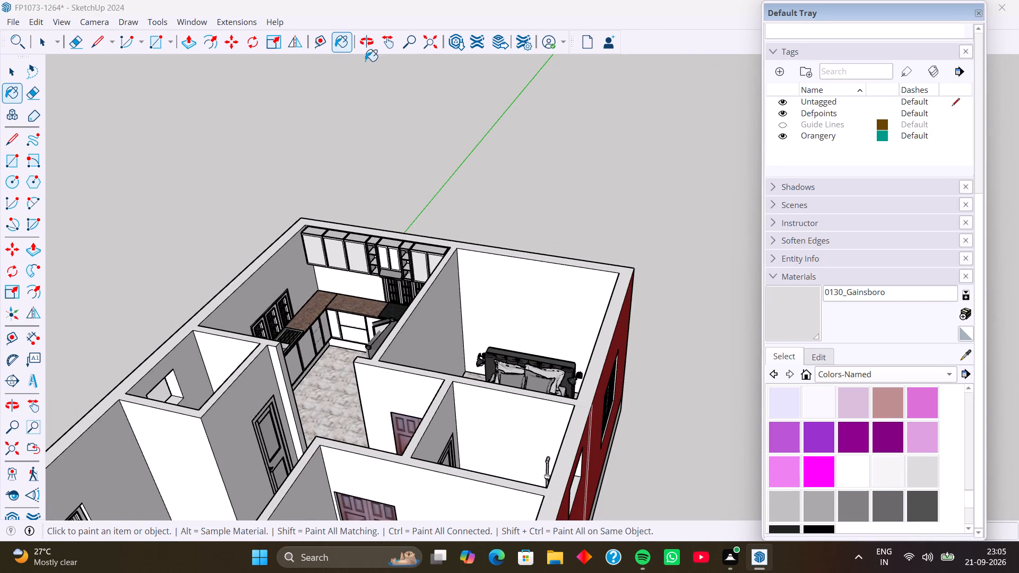
{"action": "scroll", "coordinate": [860, 331], "scroll_direction": "down", "scroll_amount": 1}
{"action": "scroll", "coordinate": [909, 477], "scroll_direction": "down", "scroll_amount": 4}
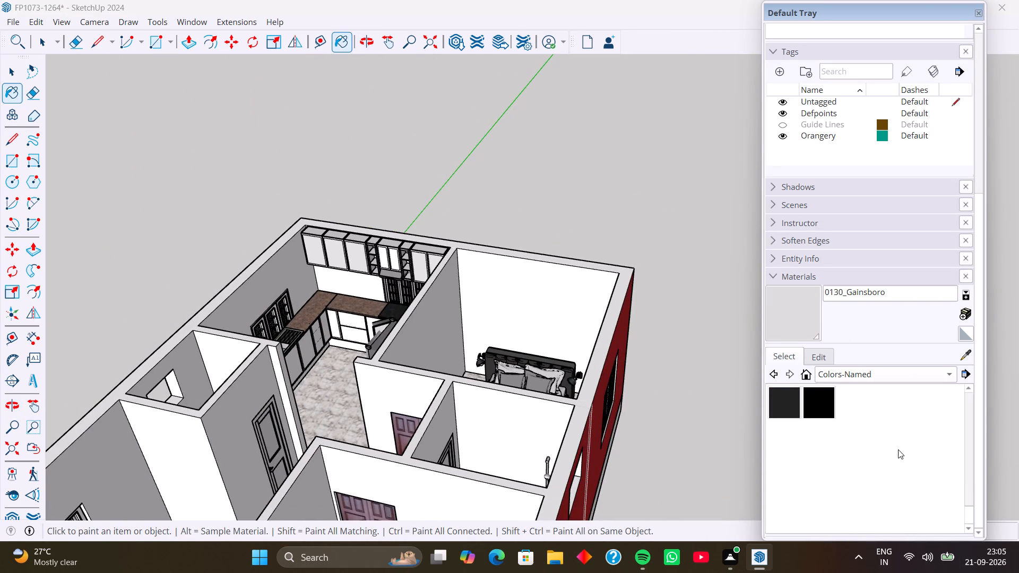
{"action": "scroll", "coordinate": [898, 449], "scroll_direction": "up", "scroll_amount": 3}
{"action": "scroll", "coordinate": [901, 438], "scroll_direction": "up", "scroll_amount": 20}
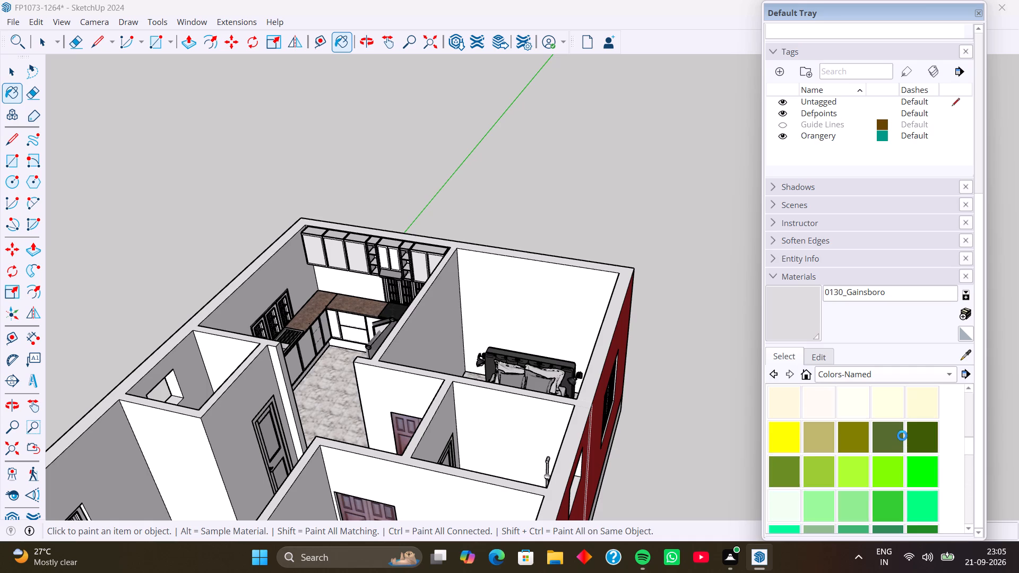
{"action": "scroll", "coordinate": [902, 436], "scroll_direction": "up", "scroll_amount": 9}
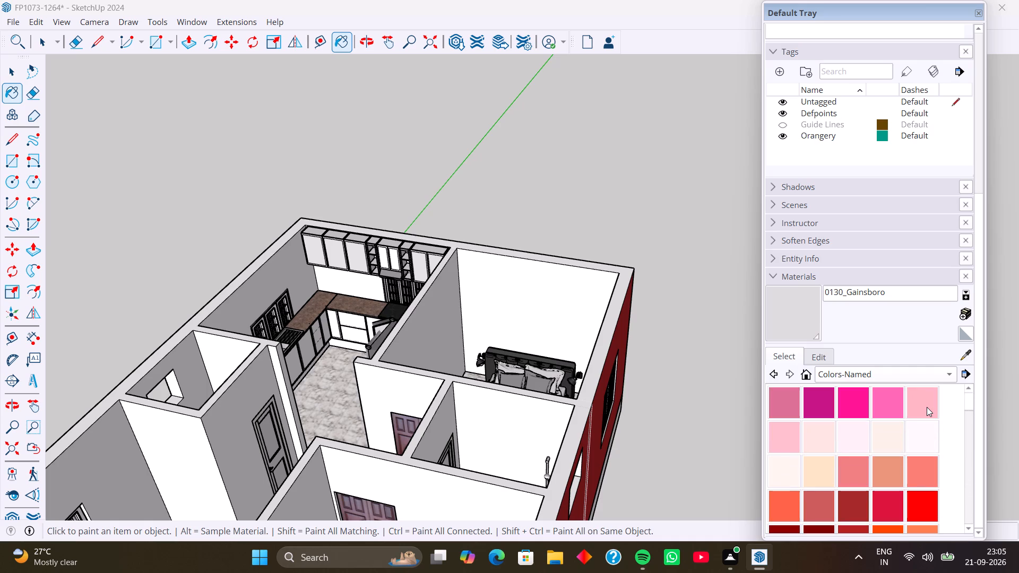
Paint the kitchen wall cabinets with the light grey Steve_Hair1 from the Colors collection.
{"action": "left_click", "coordinate": [948, 374]}
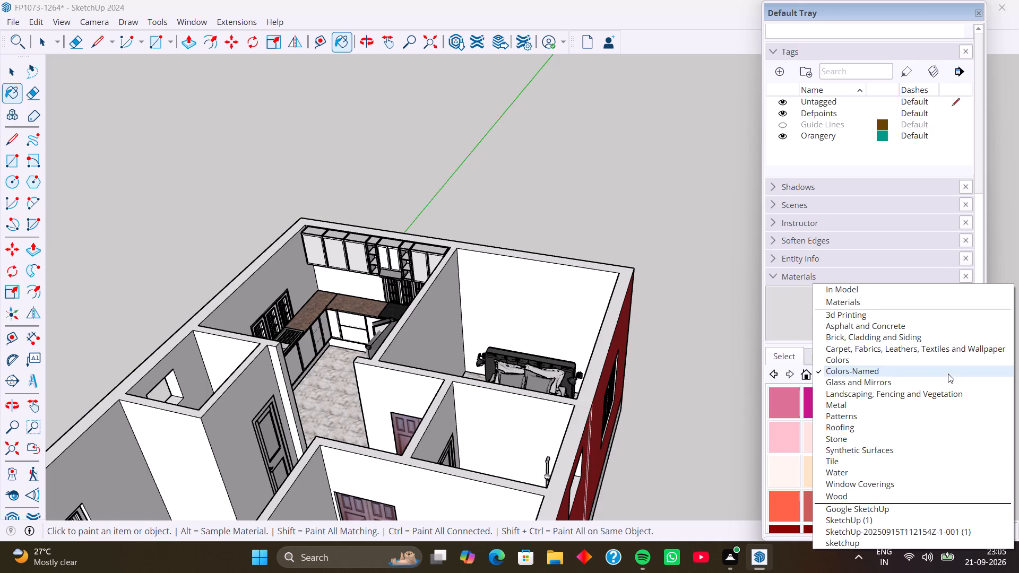
{"action": "left_click", "coordinate": [897, 362]}
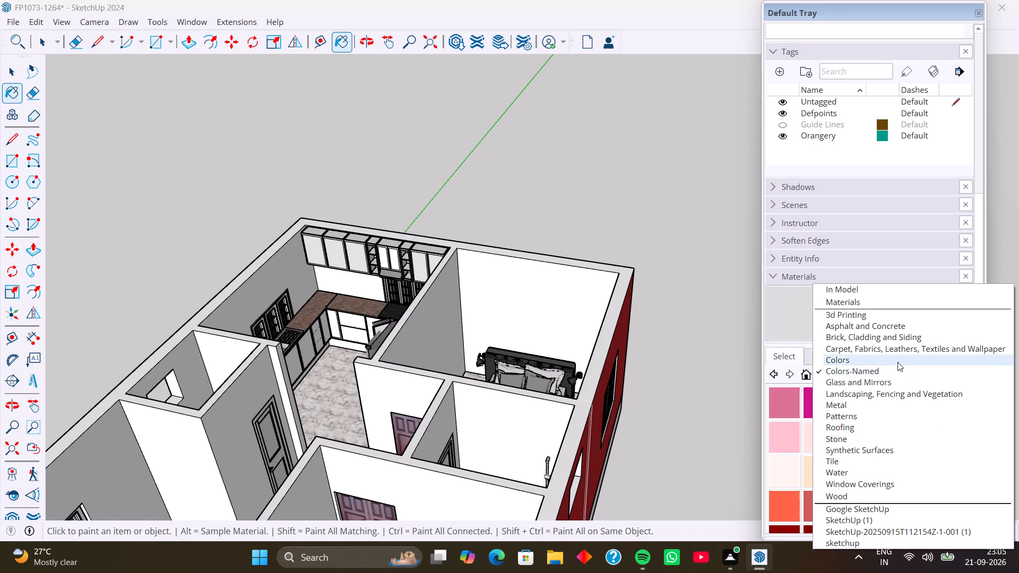
{"action": "scroll", "coordinate": [851, 434], "scroll_direction": "up", "scroll_amount": 1}
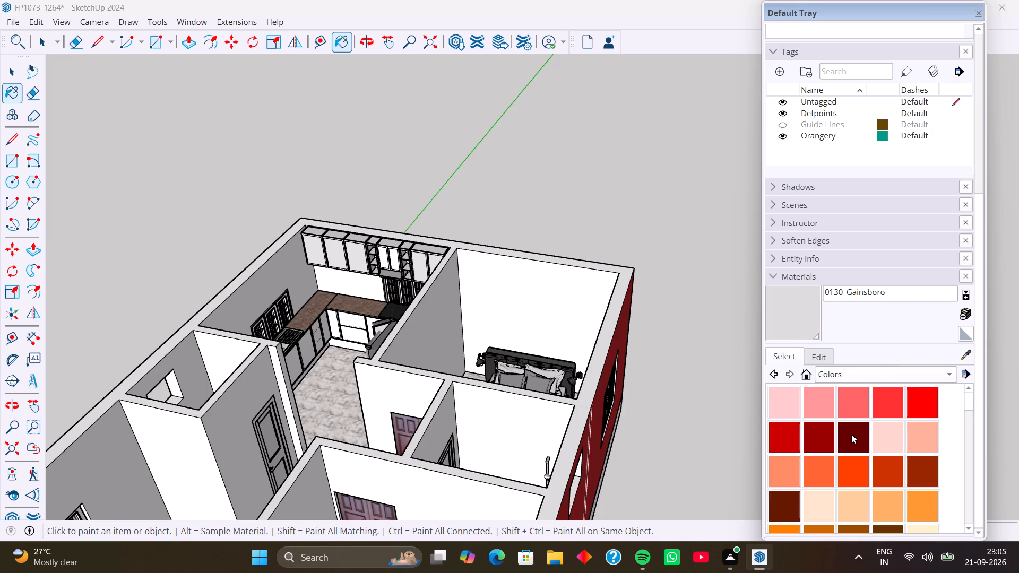
{"action": "scroll", "coordinate": [851, 434], "scroll_direction": "up", "scroll_amount": 3}
{"action": "scroll", "coordinate": [873, 439], "scroll_direction": "down", "scroll_amount": 4}
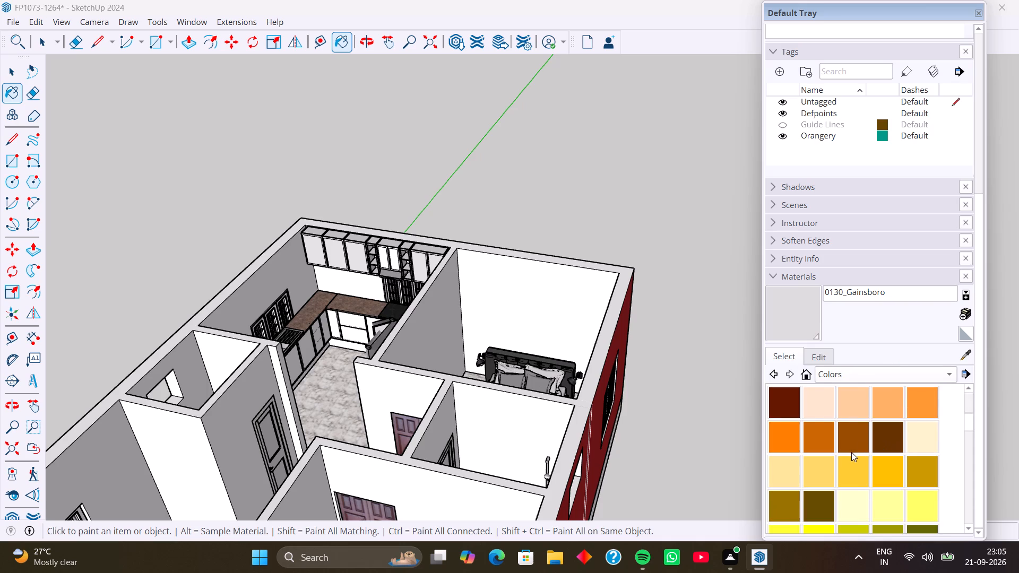
{"action": "scroll", "coordinate": [851, 452], "scroll_direction": "down", "scroll_amount": 5}
{"action": "scroll", "coordinate": [893, 460], "scroll_direction": "down", "scroll_amount": 2}
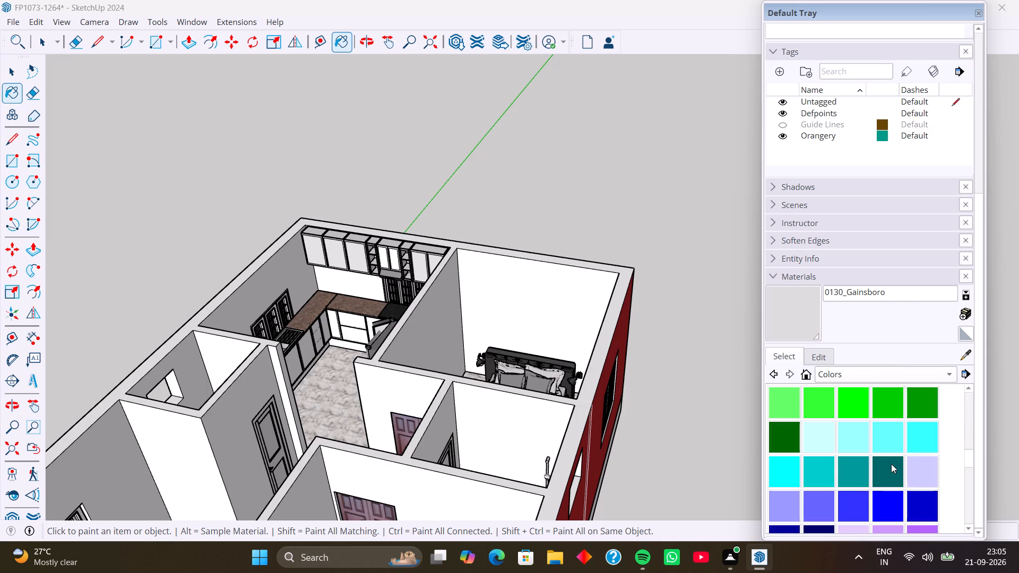
{"action": "scroll", "coordinate": [928, 466], "scroll_direction": "down", "scroll_amount": 3}
{"action": "scroll", "coordinate": [857, 453], "scroll_direction": "down", "scroll_amount": 1}
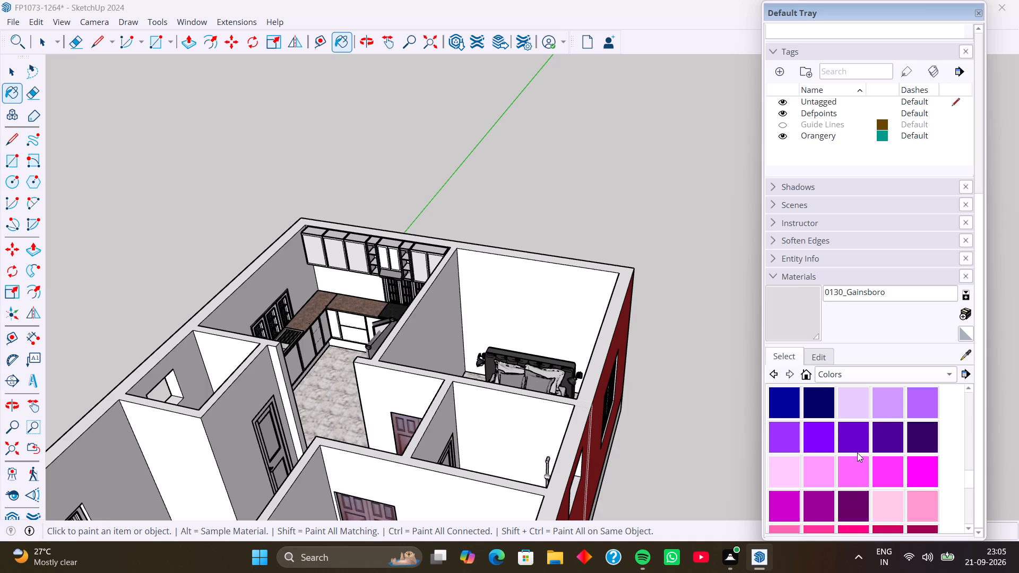
{"action": "scroll", "coordinate": [857, 453], "scroll_direction": "down", "scroll_amount": 3}
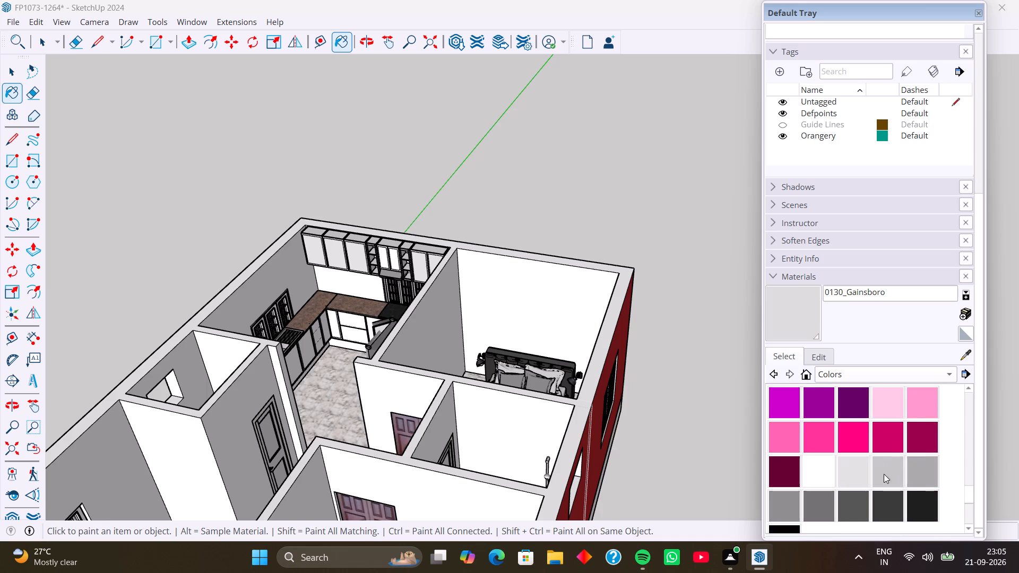
{"action": "left_click", "coordinate": [858, 472]}
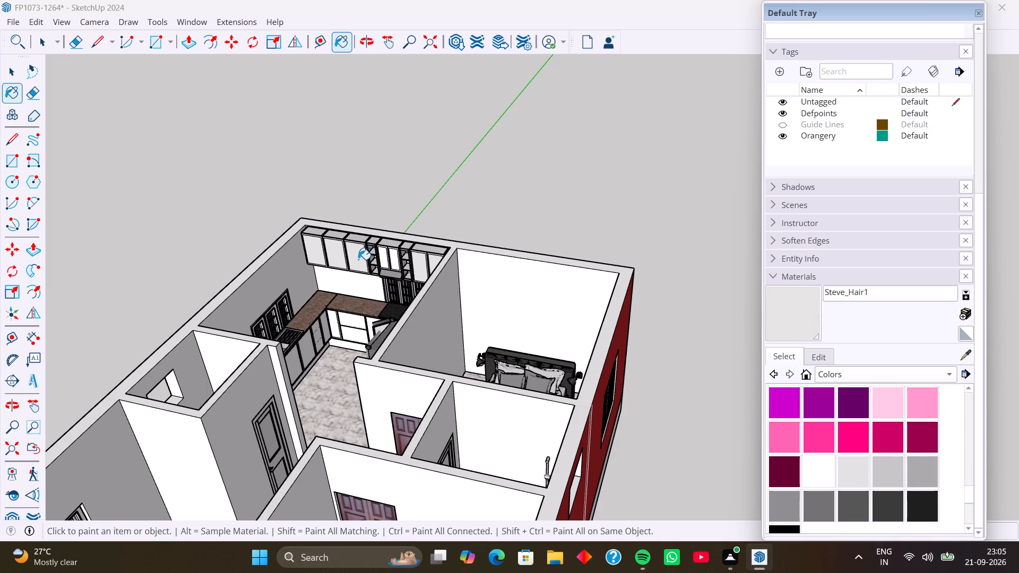
{"action": "left_click", "coordinate": [356, 259]}
{"action": "middle_click_drag", "start_coordinate": [356, 260], "coordinate": [441, 235]}
{"action": "scroll", "coordinate": [405, 303], "scroll_direction": "up", "scroll_amount": 4}
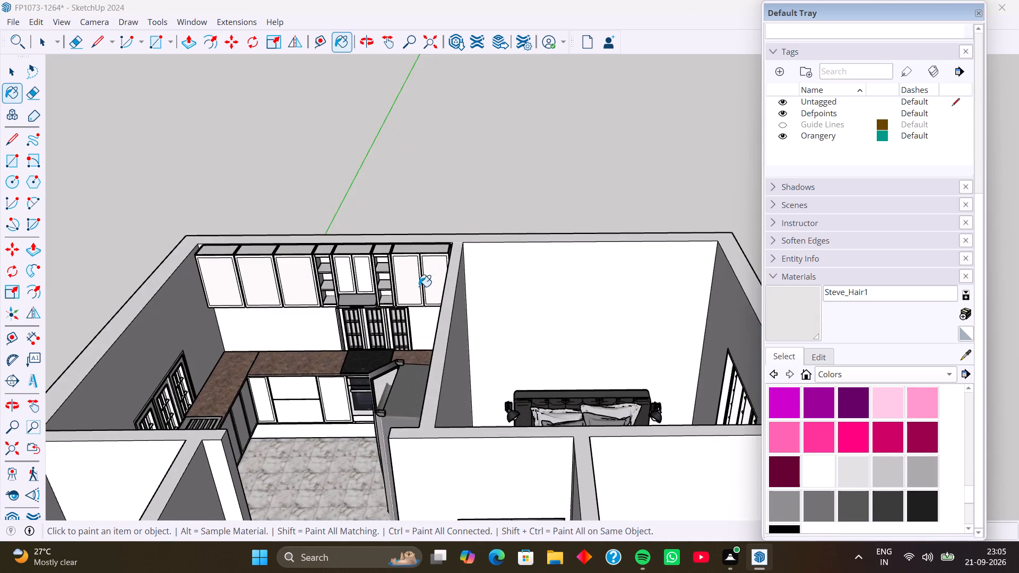
{"action": "middle_click_drag", "start_coordinate": [418, 286], "coordinate": [482, 265]}
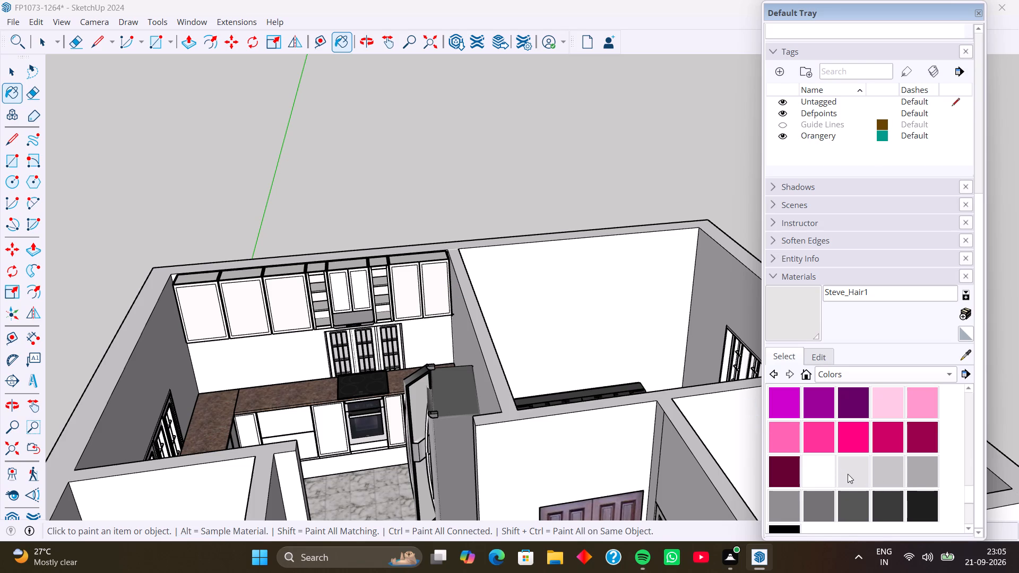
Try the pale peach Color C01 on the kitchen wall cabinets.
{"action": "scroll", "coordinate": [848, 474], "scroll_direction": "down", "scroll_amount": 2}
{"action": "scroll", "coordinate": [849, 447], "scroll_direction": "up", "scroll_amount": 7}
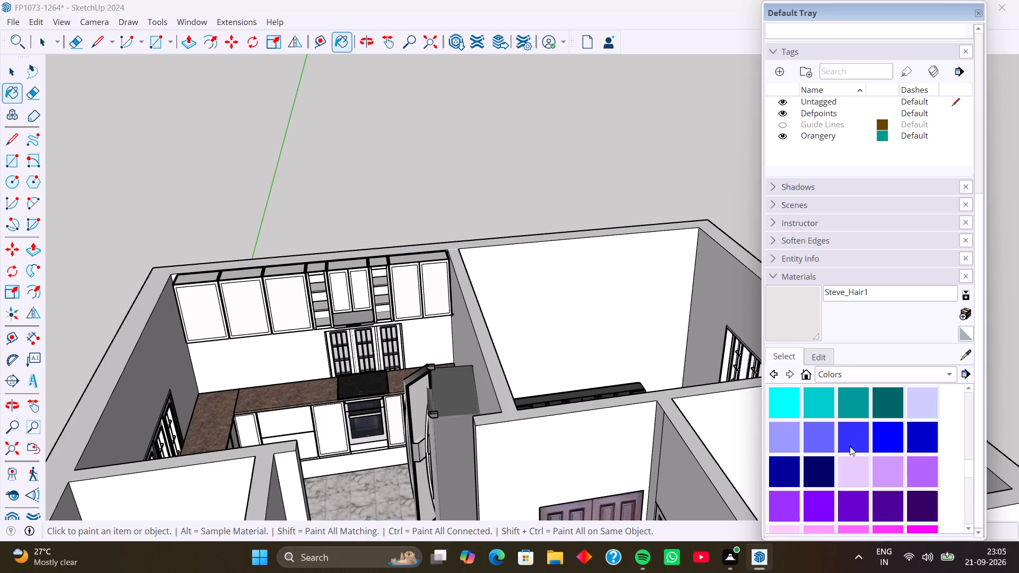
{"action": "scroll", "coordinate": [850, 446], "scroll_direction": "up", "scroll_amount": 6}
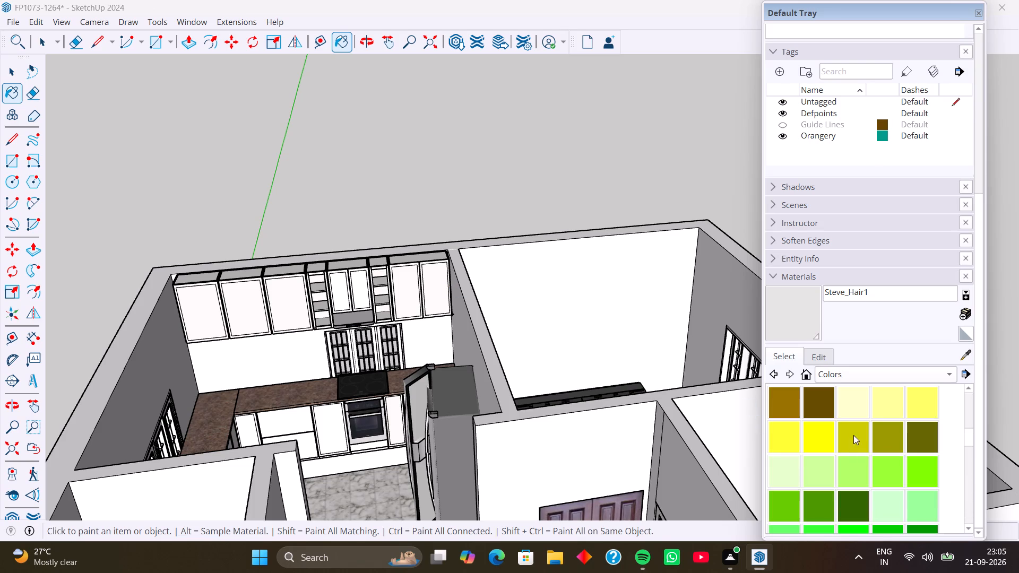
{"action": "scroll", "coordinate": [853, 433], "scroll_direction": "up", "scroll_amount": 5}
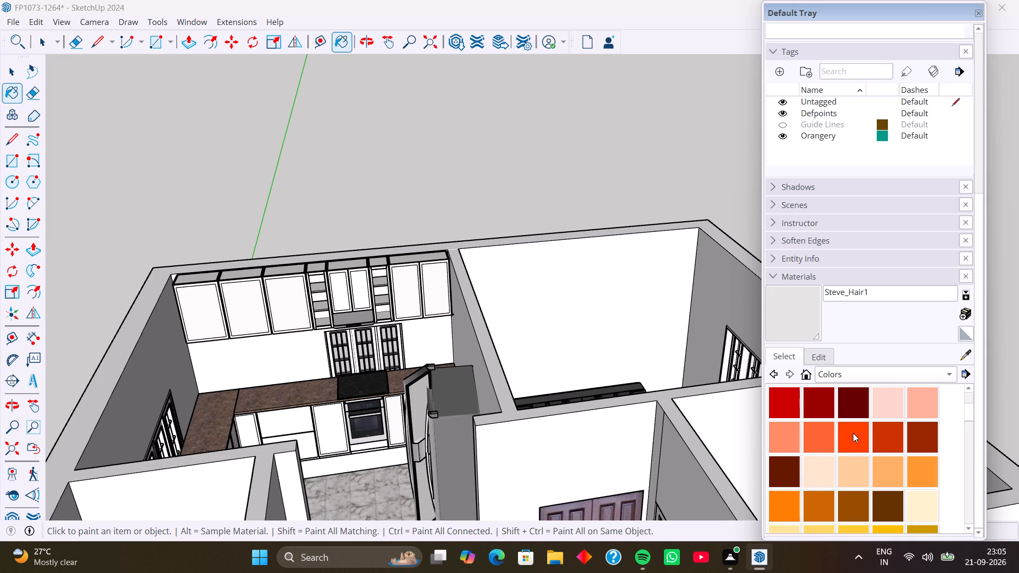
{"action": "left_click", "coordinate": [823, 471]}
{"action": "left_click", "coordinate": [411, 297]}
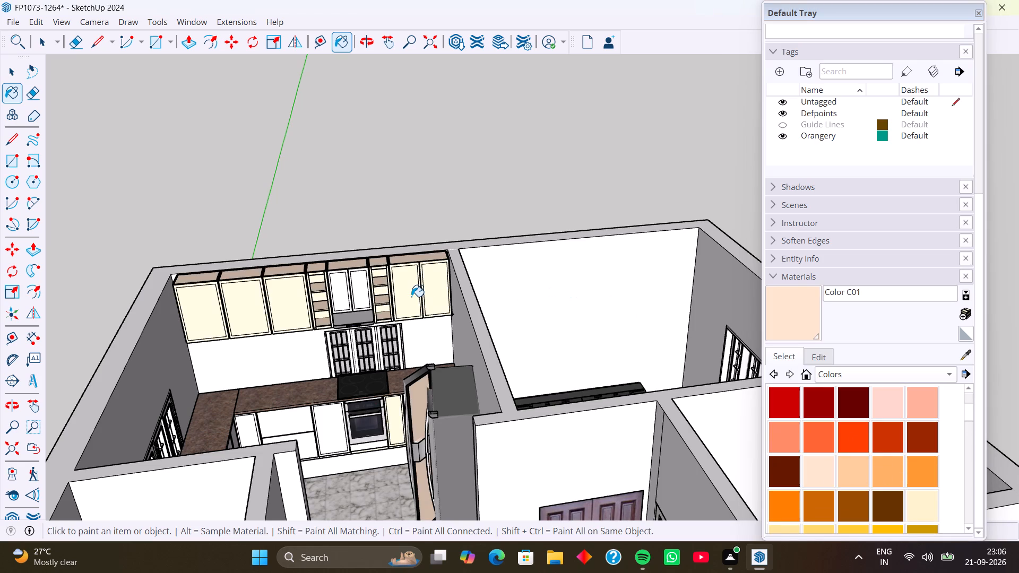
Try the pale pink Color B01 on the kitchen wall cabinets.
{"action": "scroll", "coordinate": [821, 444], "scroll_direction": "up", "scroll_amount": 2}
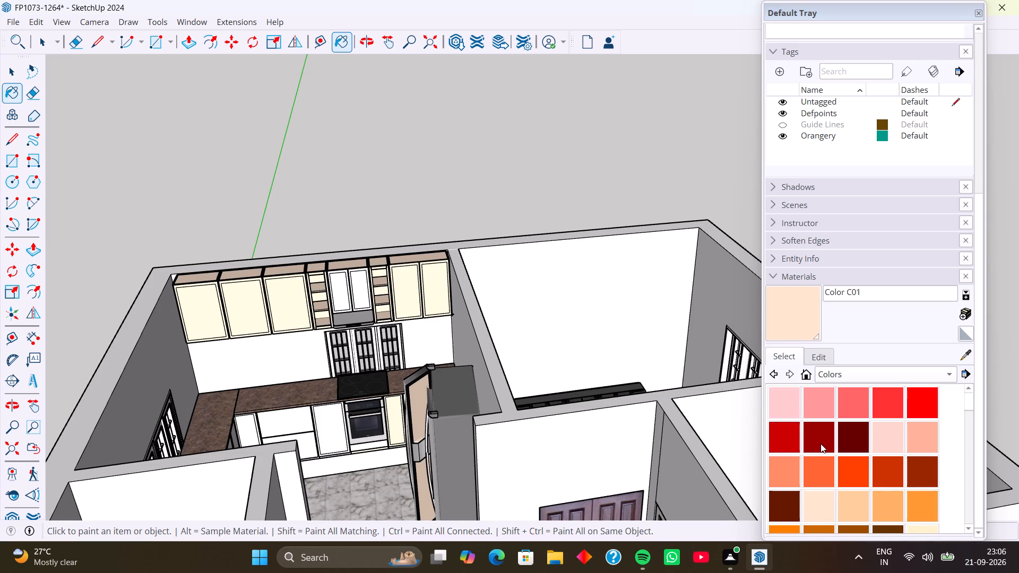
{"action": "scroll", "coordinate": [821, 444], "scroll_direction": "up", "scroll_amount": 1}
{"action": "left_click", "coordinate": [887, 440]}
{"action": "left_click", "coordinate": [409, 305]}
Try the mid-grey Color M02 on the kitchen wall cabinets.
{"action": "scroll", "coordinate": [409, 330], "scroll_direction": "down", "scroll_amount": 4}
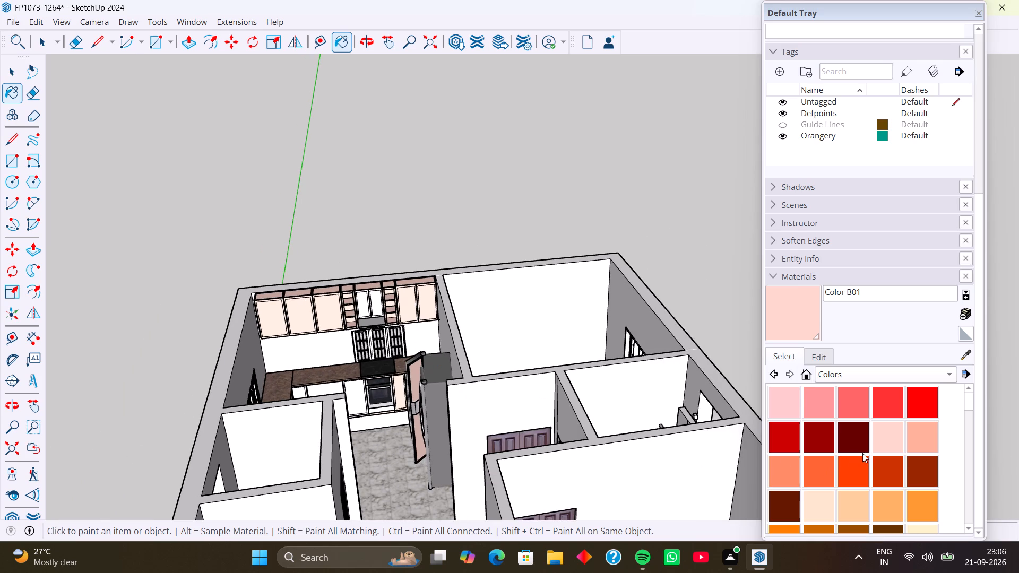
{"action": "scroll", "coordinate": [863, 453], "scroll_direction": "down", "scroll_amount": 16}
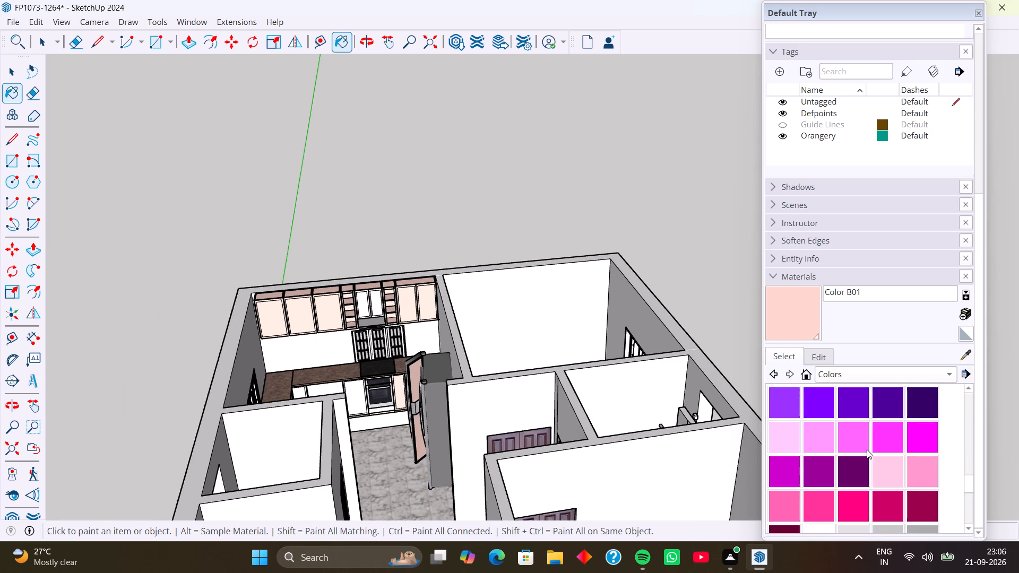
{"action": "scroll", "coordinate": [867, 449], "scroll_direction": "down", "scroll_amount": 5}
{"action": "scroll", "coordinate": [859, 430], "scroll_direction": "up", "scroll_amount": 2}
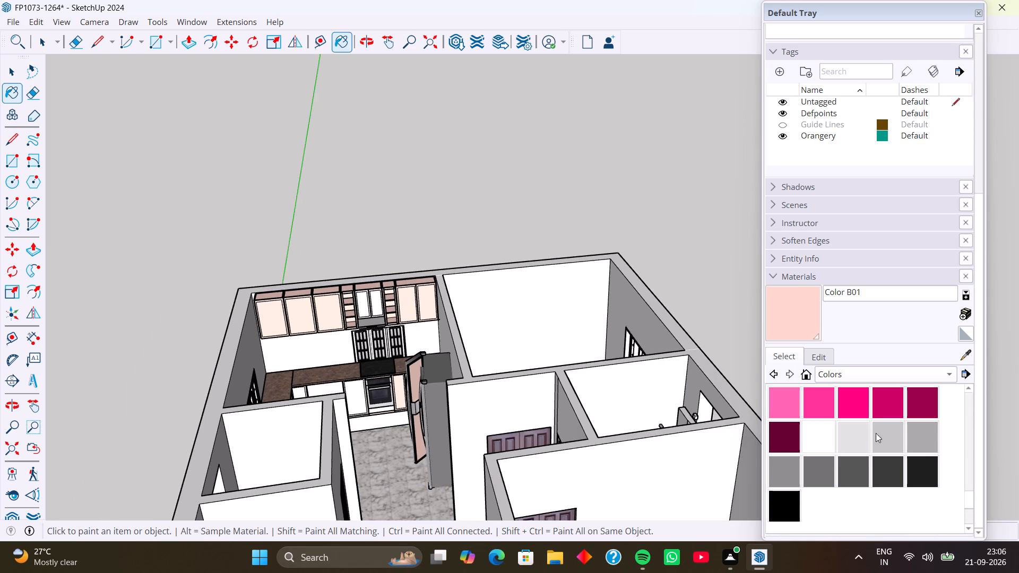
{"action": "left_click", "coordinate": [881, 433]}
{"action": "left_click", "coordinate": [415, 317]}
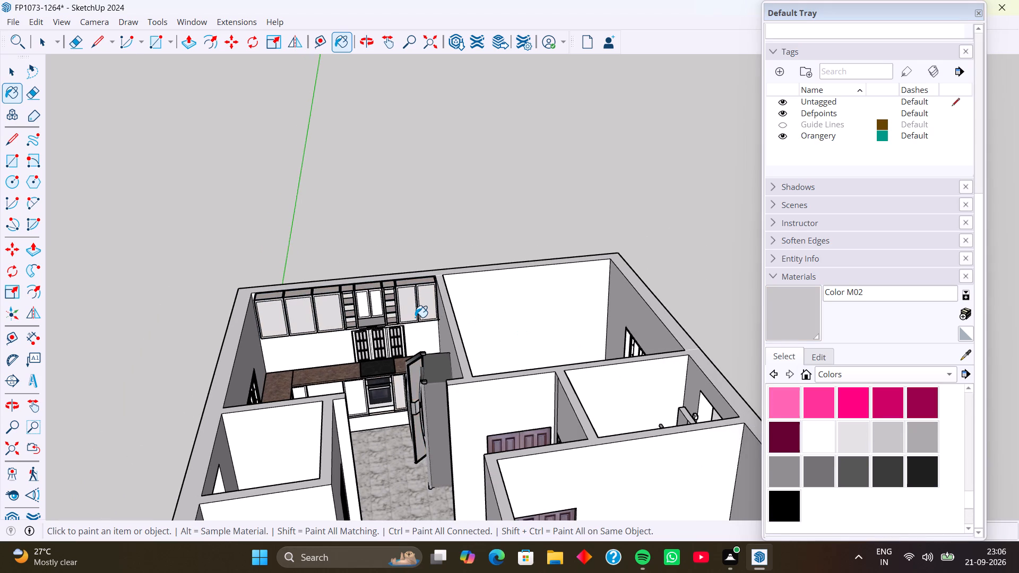
Repaint the kitchen wall cabinets with the light grey Steve_Hair1.
{"action": "left_click", "coordinate": [860, 431]}
{"action": "left_click", "coordinate": [415, 307]}
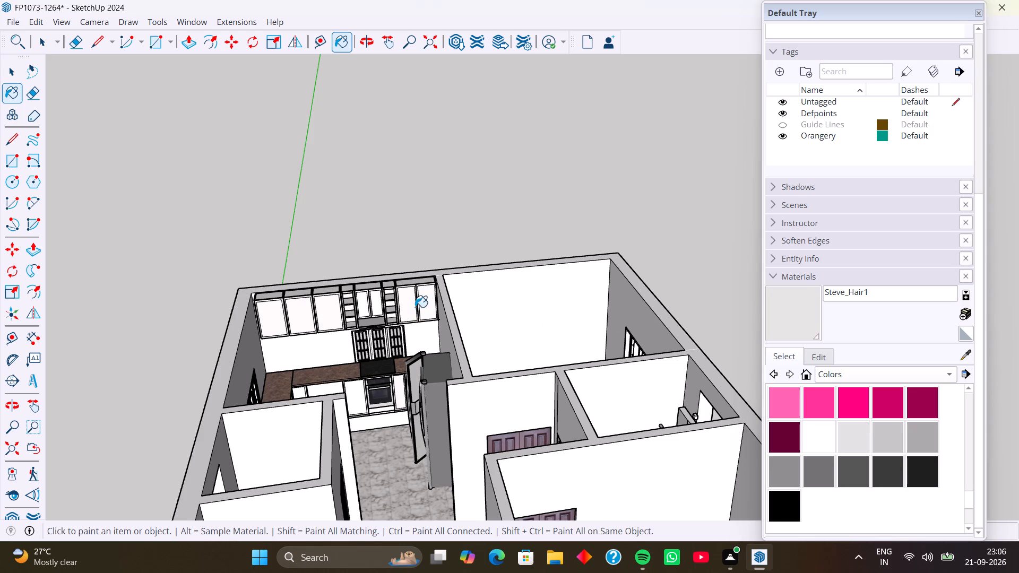
Examine the repainted kitchen cabinets and the adjoining rooms from several sides.
{"action": "middle_click_drag", "start_coordinate": [429, 353], "coordinate": [541, 324]}
{"action": "middle_click_drag", "start_coordinate": [466, 365], "coordinate": [646, 378]}
{"action": "middle_click_drag", "start_coordinate": [578, 412], "coordinate": [675, 401]}
{"action": "middle_click_drag", "start_coordinate": [595, 418], "coordinate": [597, 493]}
{"action": "scroll", "coordinate": [595, 418], "scroll_direction": "up", "scroll_amount": 1}
{"action": "scroll", "coordinate": [583, 464], "scroll_direction": "down", "scroll_amount": 3}
{"action": "middle_click_drag", "start_coordinate": [584, 465], "coordinate": [409, 489]}
{"action": "middle_click_drag", "start_coordinate": [621, 494], "coordinate": [369, 496]}
{"action": "middle_click_drag", "start_coordinate": [464, 431], "coordinate": [375, 441]}
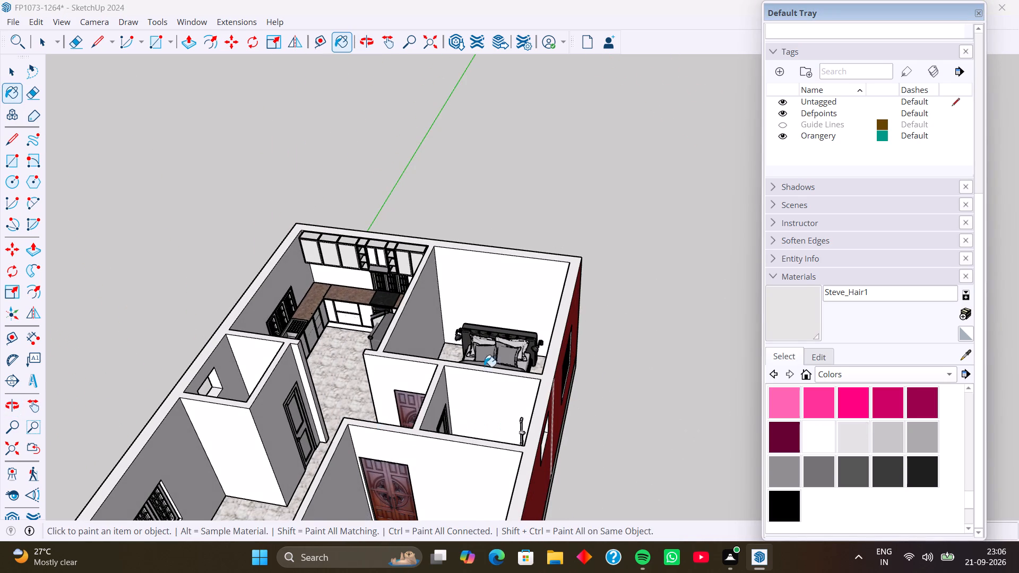
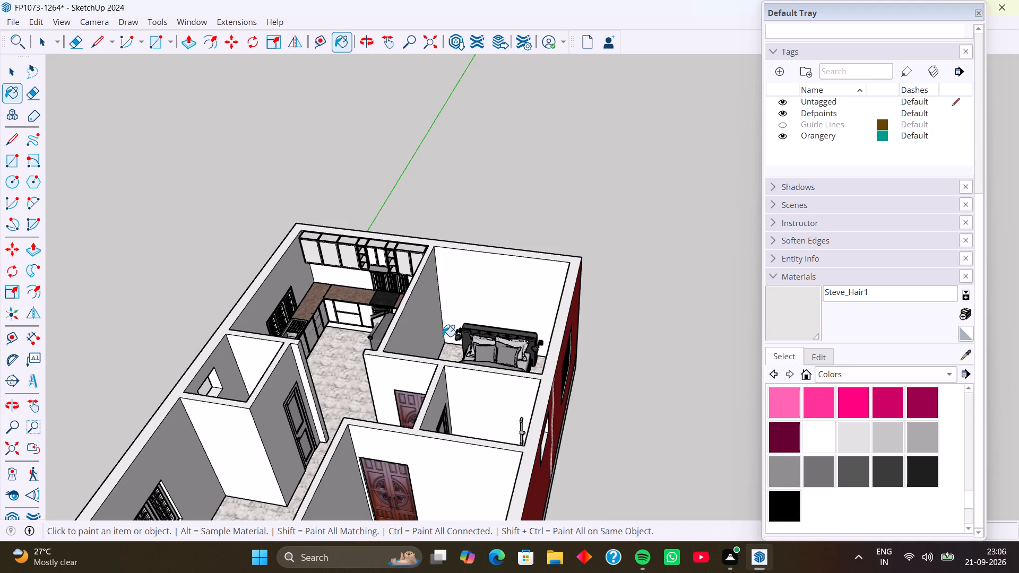
Look over the kitchen, bedrooms and bathroom of the floor plan from above.
{"action": "middle_click_drag", "start_coordinate": [439, 347], "coordinate": [643, 325], "text": "shift"}
{"action": "middle_click_drag", "start_coordinate": [506, 373], "coordinate": [456, 375]}
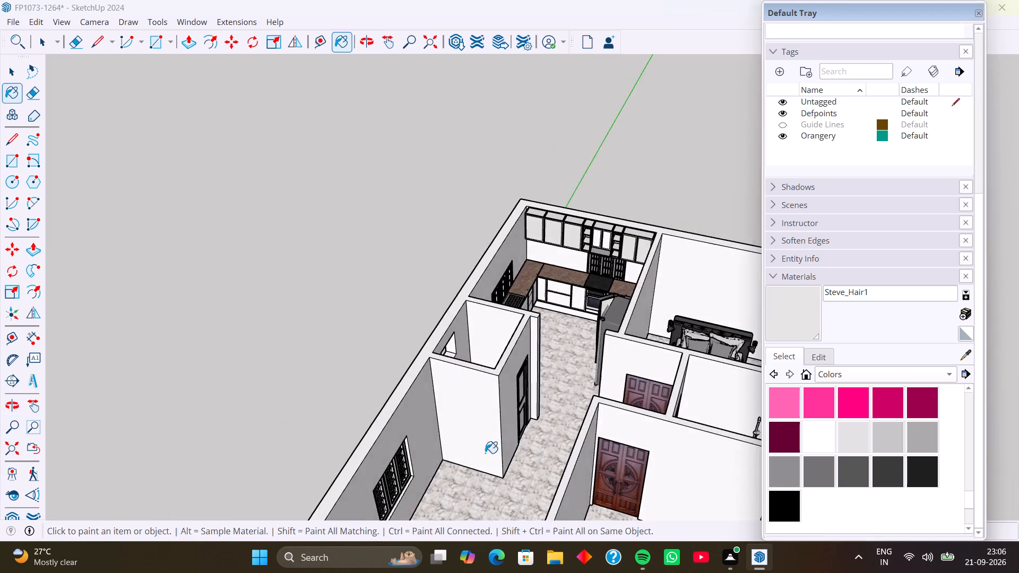
{"action": "middle_click_drag", "start_coordinate": [487, 454], "coordinate": [741, 503]}
{"action": "middle_click_drag", "start_coordinate": [589, 323], "coordinate": [427, 382]}
{"action": "middle_click_drag", "start_coordinate": [430, 402], "coordinate": [402, 476]}
{"action": "scroll", "coordinate": [370, 423], "scroll_direction": "up", "scroll_amount": 5}
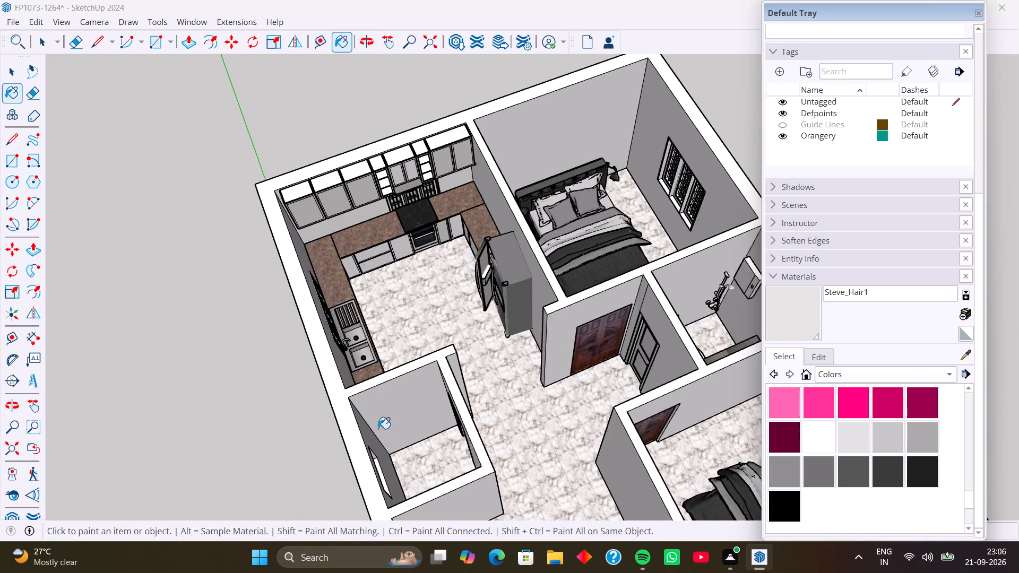
{"action": "scroll", "coordinate": [378, 429], "scroll_direction": "up", "scroll_amount": 2}
{"action": "middle_click_drag", "start_coordinate": [423, 487], "coordinate": [336, 496]}
{"action": "scroll", "coordinate": [407, 446], "scroll_direction": "down", "scroll_amount": 3}
{"action": "middle_click_drag", "start_coordinate": [422, 456], "coordinate": [269, 400], "text": "shift"}
{"action": "middle_click_drag", "start_coordinate": [319, 440], "coordinate": [368, 484]}
{"action": "middle_click_drag", "start_coordinate": [368, 442], "coordinate": [436, 431]}
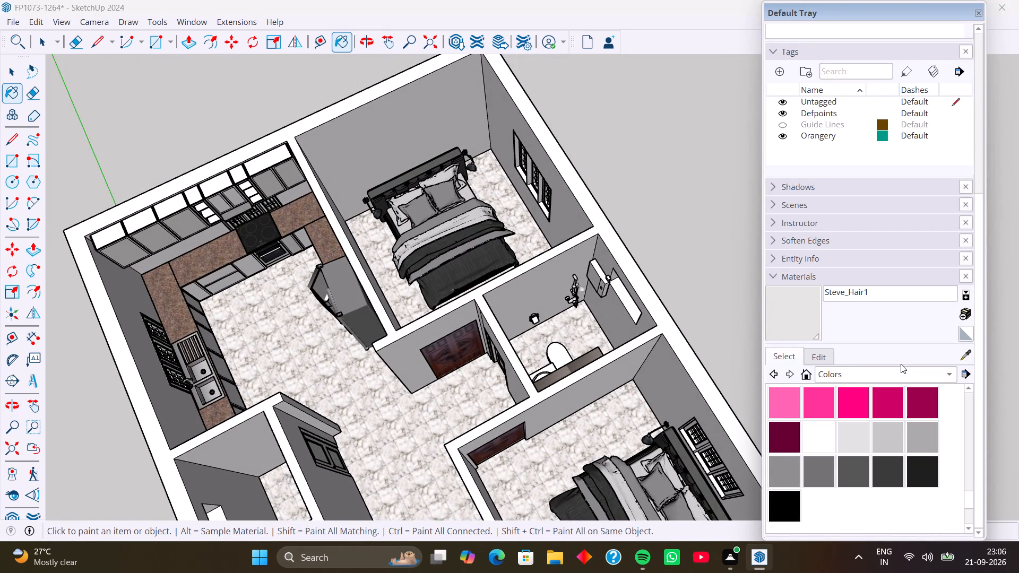
{"action": "left_click", "coordinate": [945, 375]}
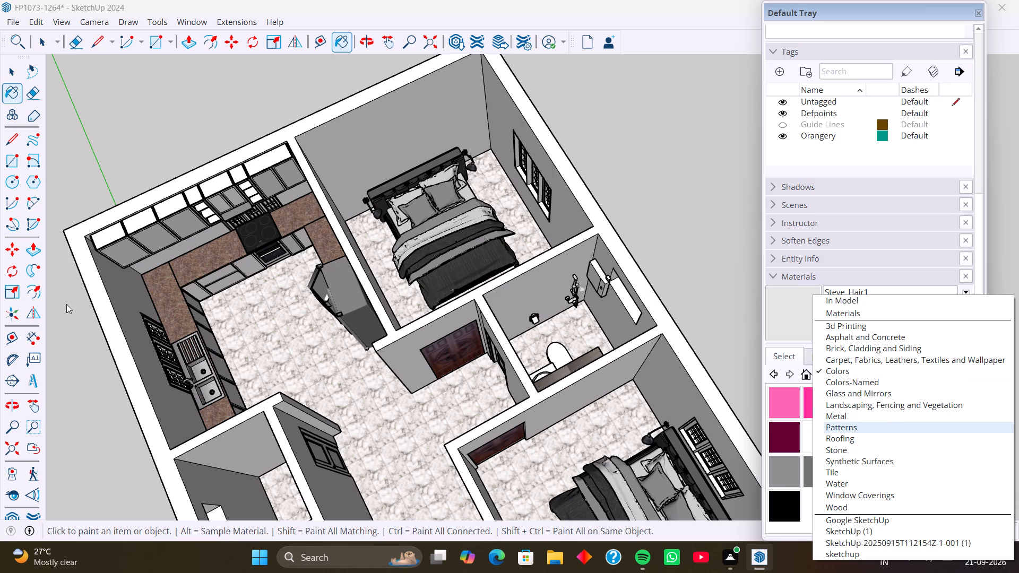
{"action": "left_click", "coordinate": [110, 153]}
Open the walls group for editing and paint the bathroom wall behind the shower fittings with Square Glass Tile 01 from the Tile materials.
{"action": "key", "text": "space"}
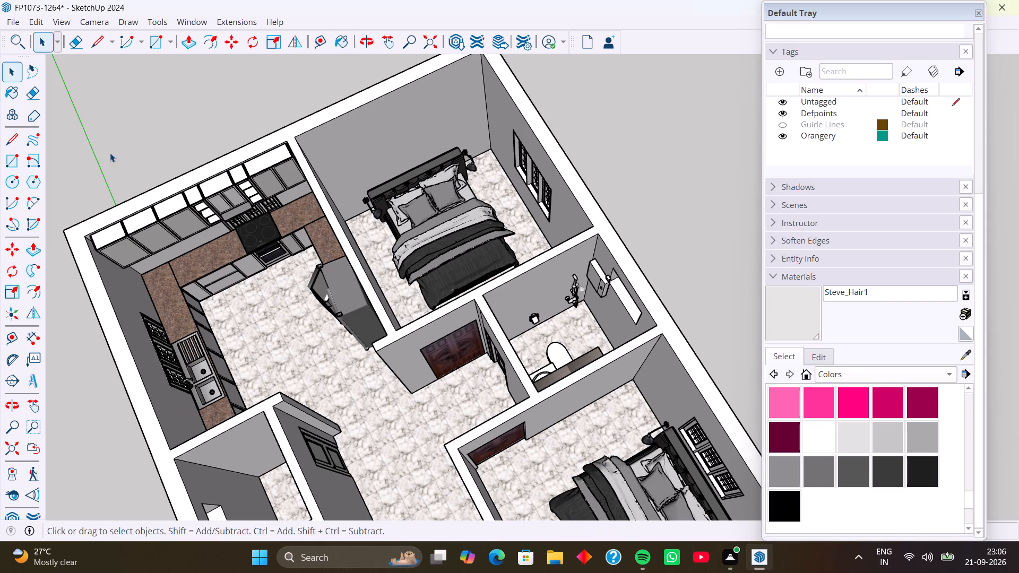
{"action": "double_click", "coordinate": [533, 304]}
{"action": "left_click", "coordinate": [533, 301]}
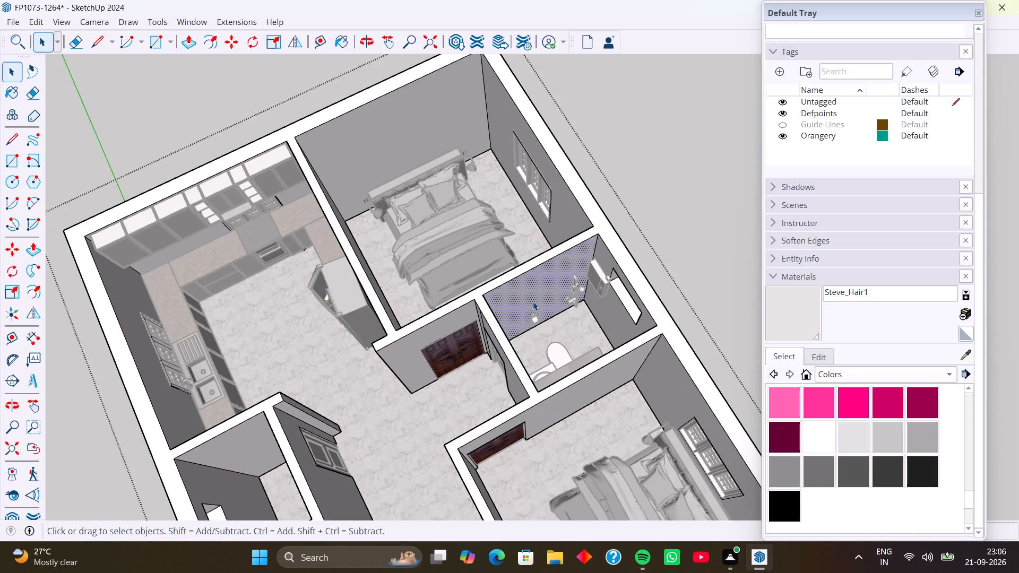
{"action": "middle_click_drag", "start_coordinate": [539, 308], "coordinate": [516, 236]}
{"action": "scroll", "coordinate": [539, 308], "scroll_direction": "up", "scroll_amount": 1}
{"action": "middle_click_drag", "start_coordinate": [539, 322], "coordinate": [582, 318]}
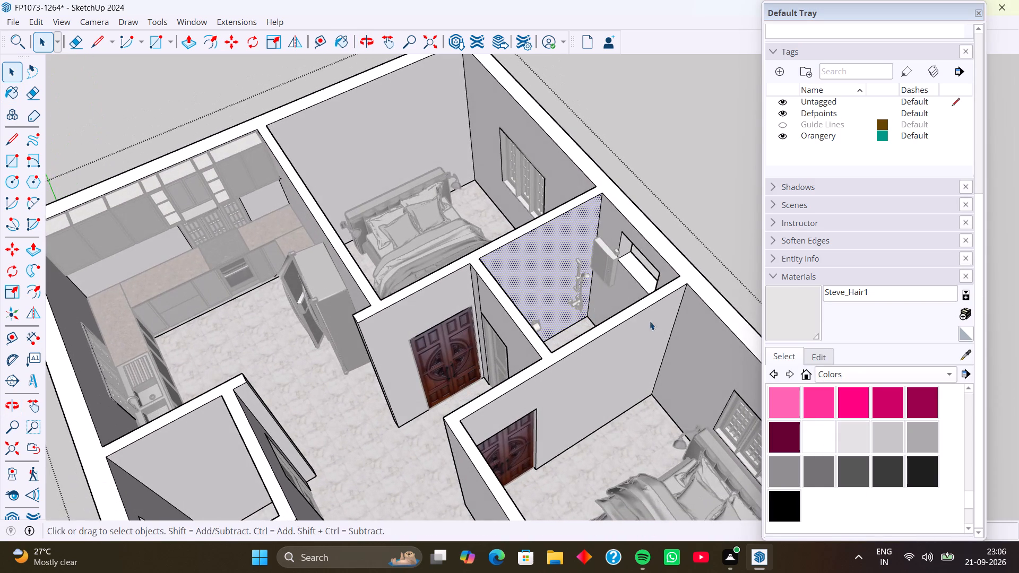
{"action": "left_click", "coordinate": [939, 374]}
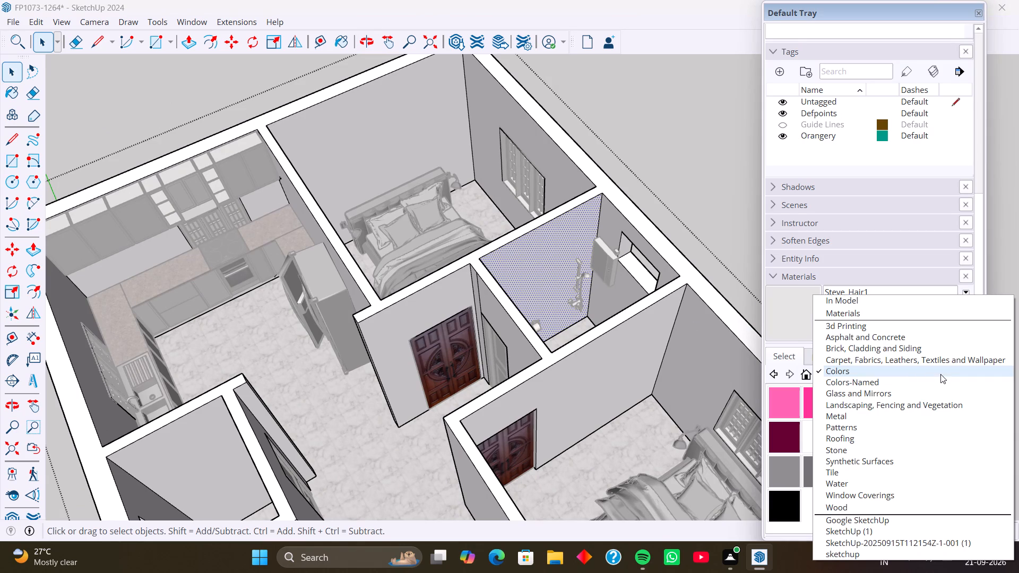
{"action": "left_click", "coordinate": [896, 448]}
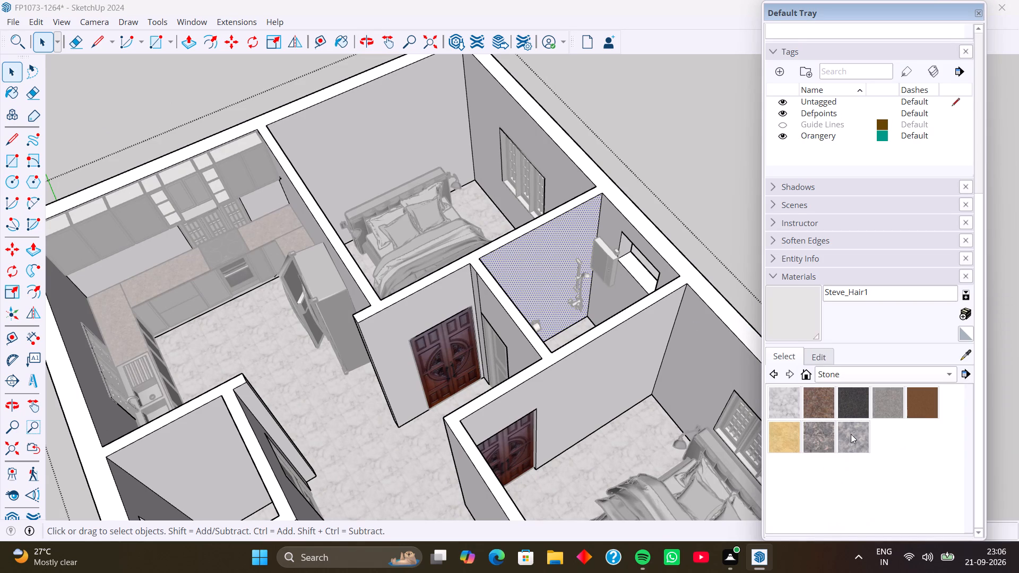
{"action": "left_click", "coordinate": [944, 378]}
{"action": "left_click", "coordinate": [902, 393]}
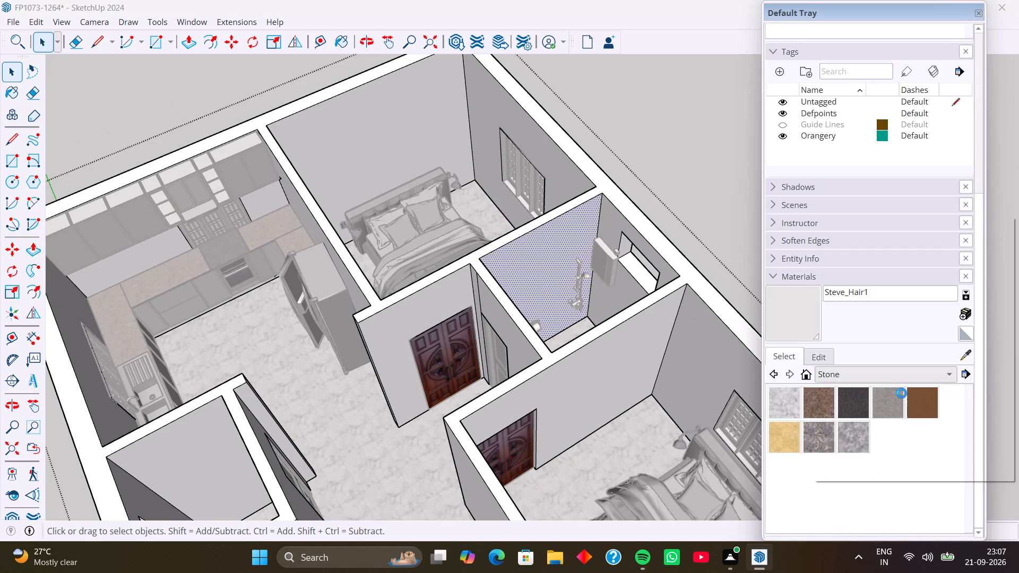
{"action": "scroll", "coordinate": [875, 424], "scroll_direction": "down", "scroll_amount": 11}
{"action": "scroll", "coordinate": [869, 428], "scroll_direction": "up", "scroll_amount": 2}
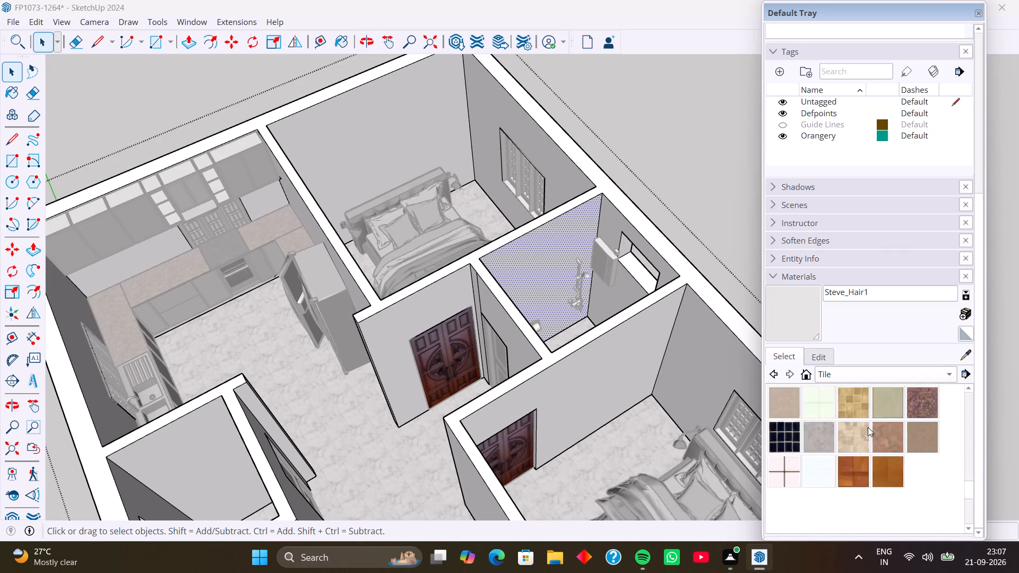
{"action": "scroll", "coordinate": [868, 427], "scroll_direction": "up", "scroll_amount": 1}
{"action": "scroll", "coordinate": [831, 449], "scroll_direction": "up", "scroll_amount": 1}
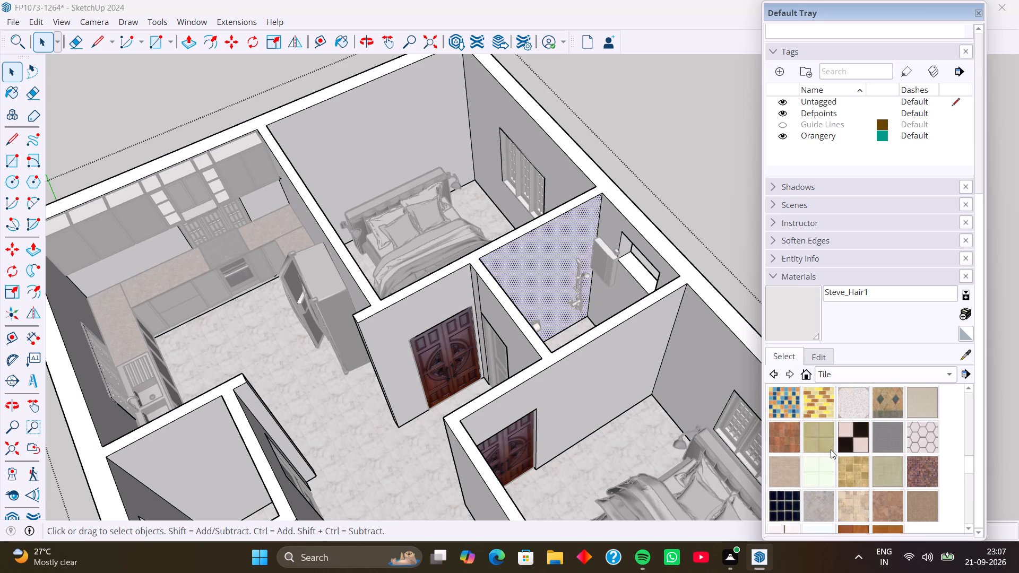
{"action": "scroll", "coordinate": [831, 449], "scroll_direction": "up", "scroll_amount": 1}
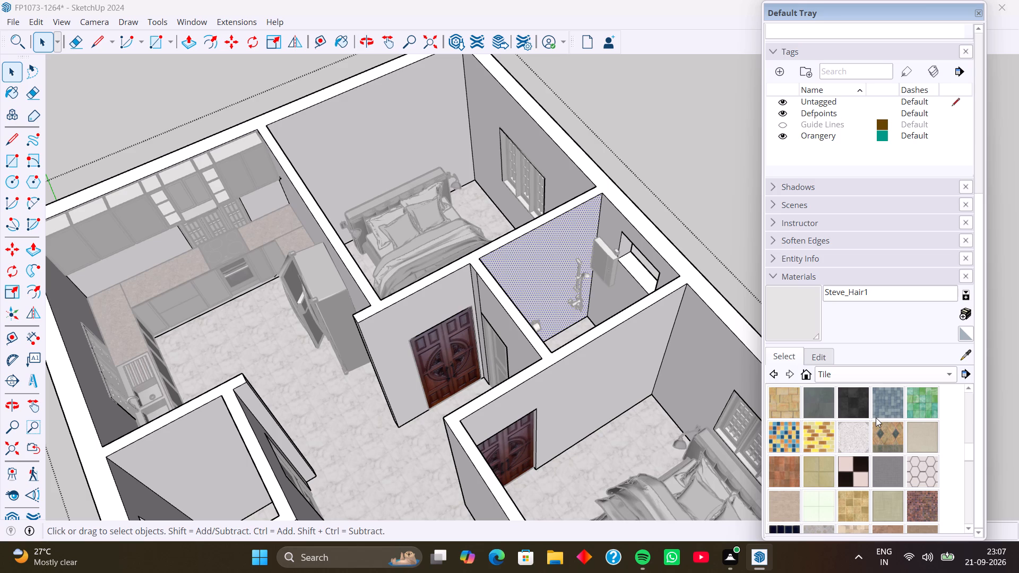
{"action": "scroll", "coordinate": [888, 411], "scroll_direction": "up", "scroll_amount": 3}
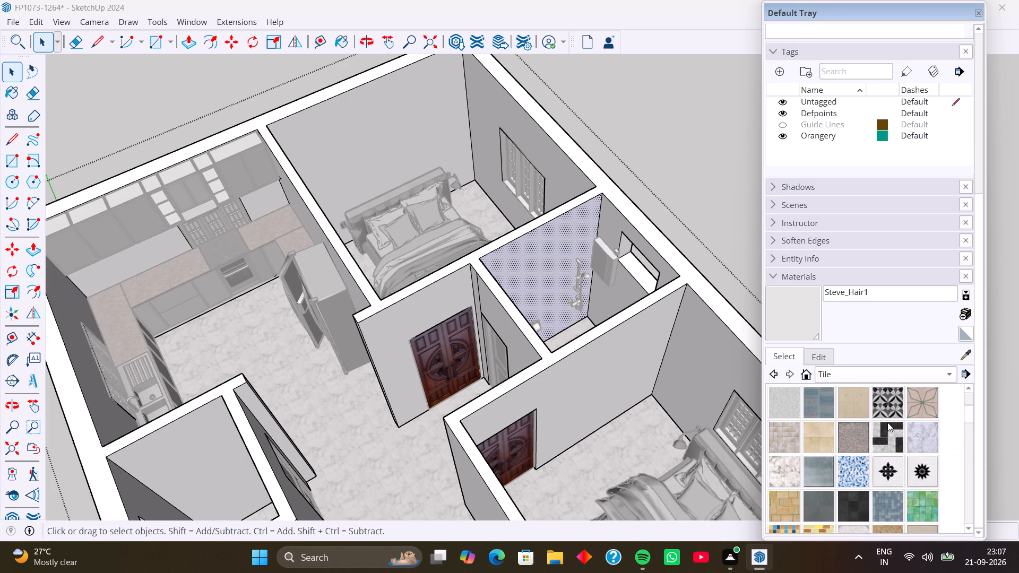
{"action": "scroll", "coordinate": [887, 424], "scroll_direction": "down", "scroll_amount": 1}
{"action": "left_click", "coordinate": [896, 470]}
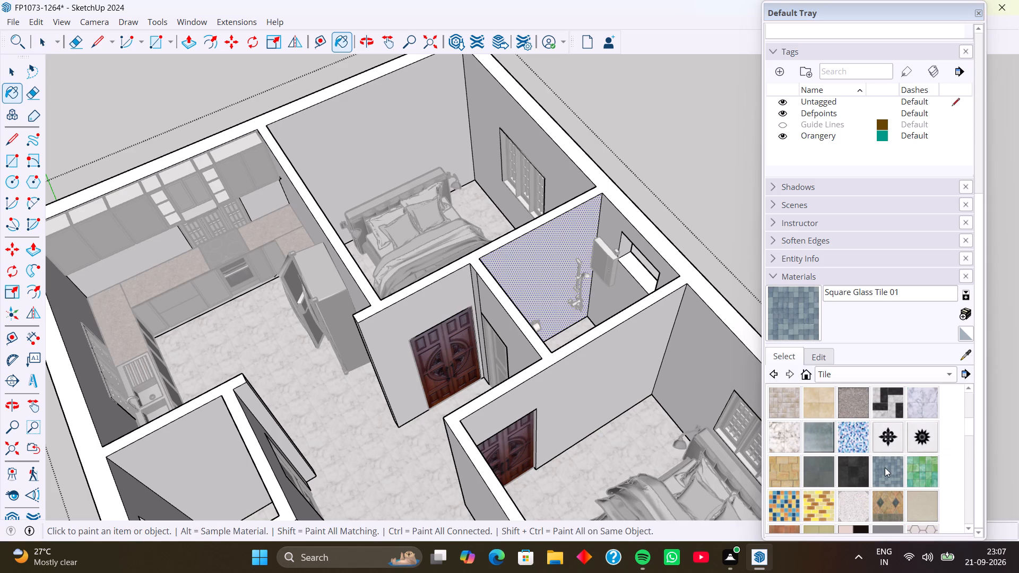
{"action": "left_click", "coordinate": [546, 298]}
Paint the bathroom's window wall and the wall behind the toilet with Square Glass Tile 01.
{"action": "middle_click_drag", "start_coordinate": [545, 298], "coordinate": [617, 351]}
{"action": "left_click", "coordinate": [616, 301]}
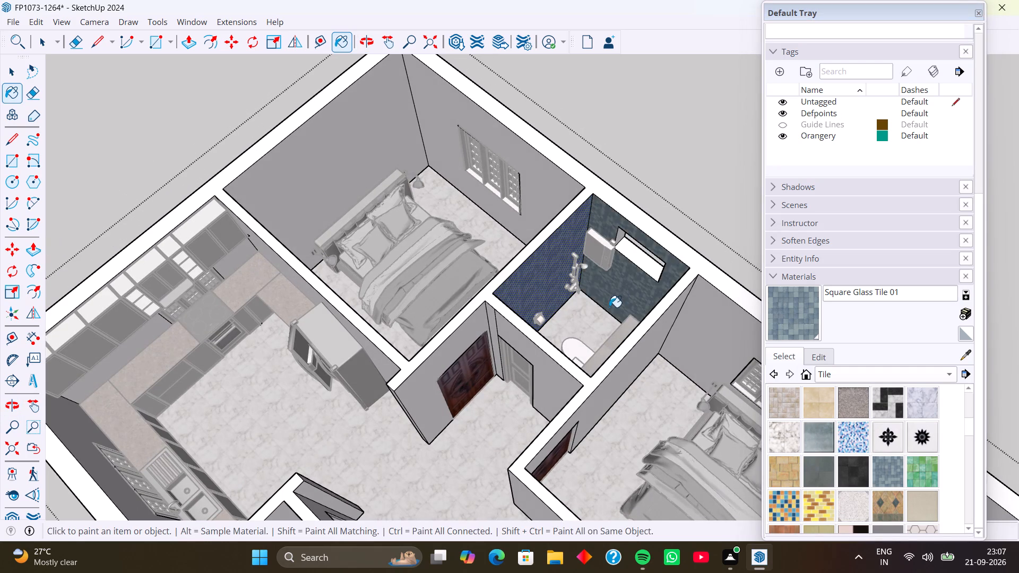
{"action": "middle_click_drag", "start_coordinate": [606, 309], "coordinate": [696, 302]}
{"action": "left_click", "coordinate": [600, 319]}
{"action": "scroll", "coordinate": [590, 317], "scroll_direction": "up", "scroll_amount": 2}
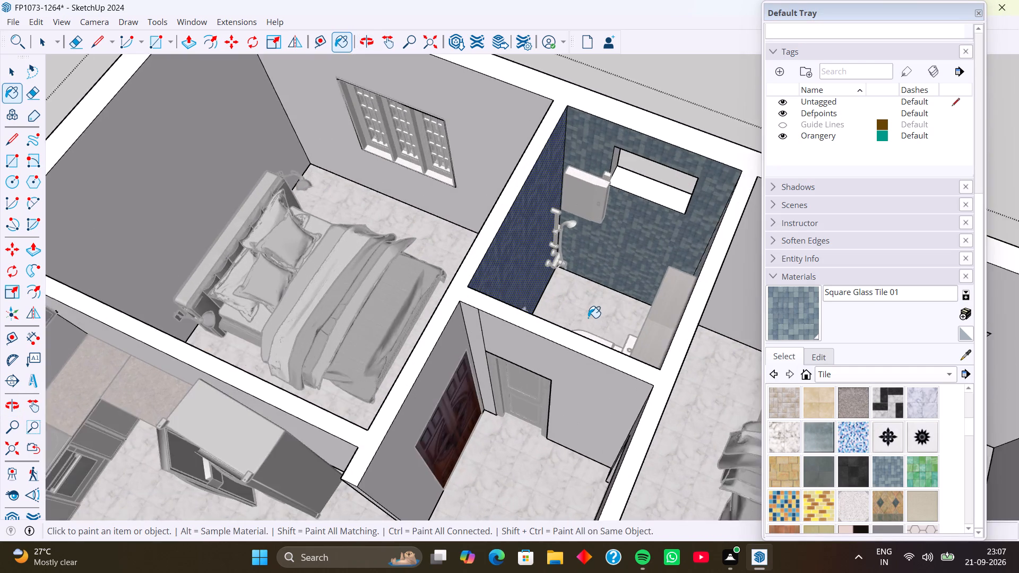
{"action": "scroll", "coordinate": [588, 318], "scroll_direction": "up", "scroll_amount": 7}
{"action": "left_click", "coordinate": [585, 310]}
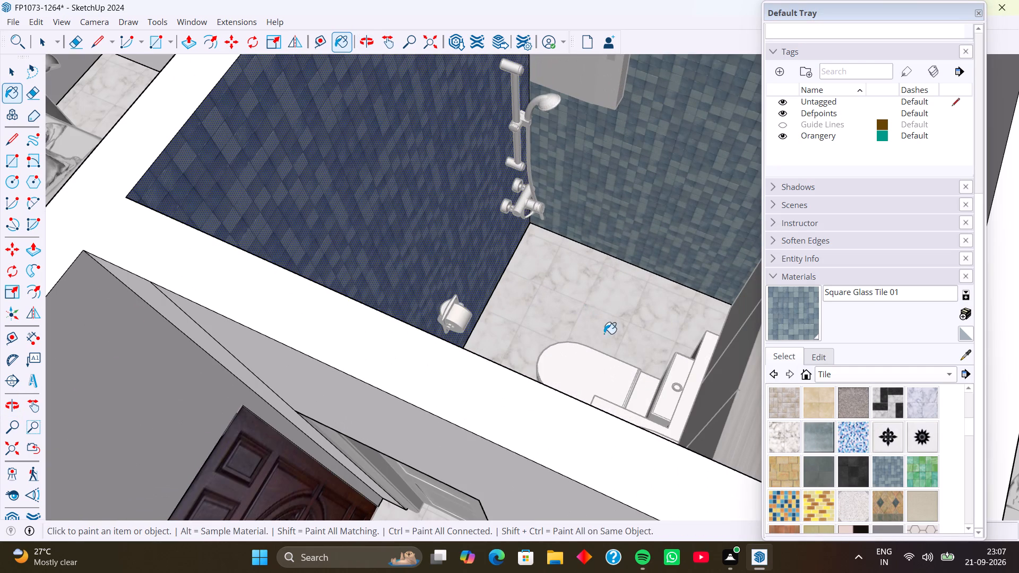
{"action": "middle_click_drag", "start_coordinate": [604, 334], "coordinate": [660, 401]}
{"action": "middle_click_drag", "start_coordinate": [529, 381], "coordinate": [695, 352]}
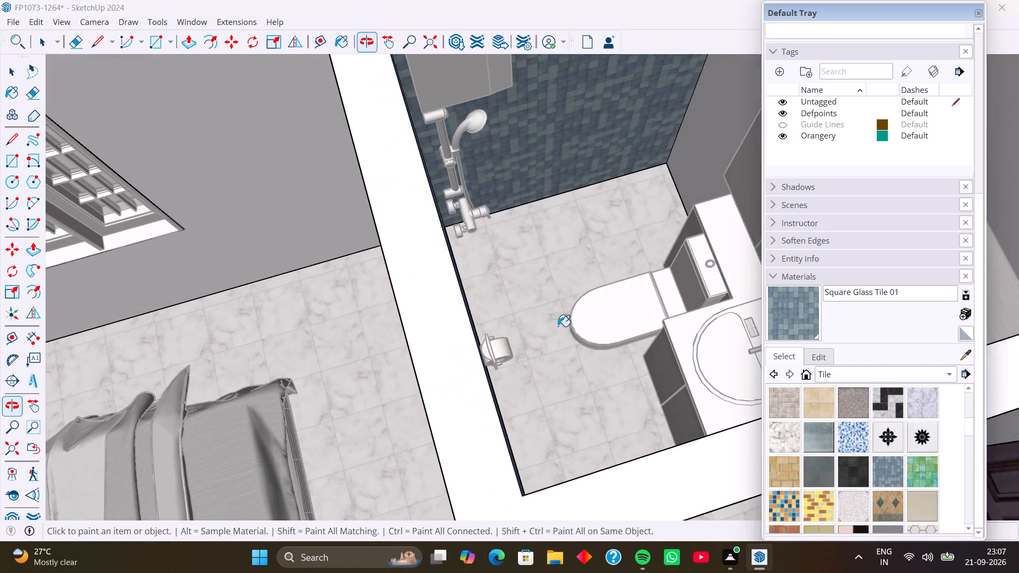
{"action": "middle_click_drag", "start_coordinate": [558, 325], "coordinate": [473, 319]}
{"action": "middle_click_drag", "start_coordinate": [460, 389], "coordinate": [666, 375]}
{"action": "left_click", "coordinate": [478, 151]}
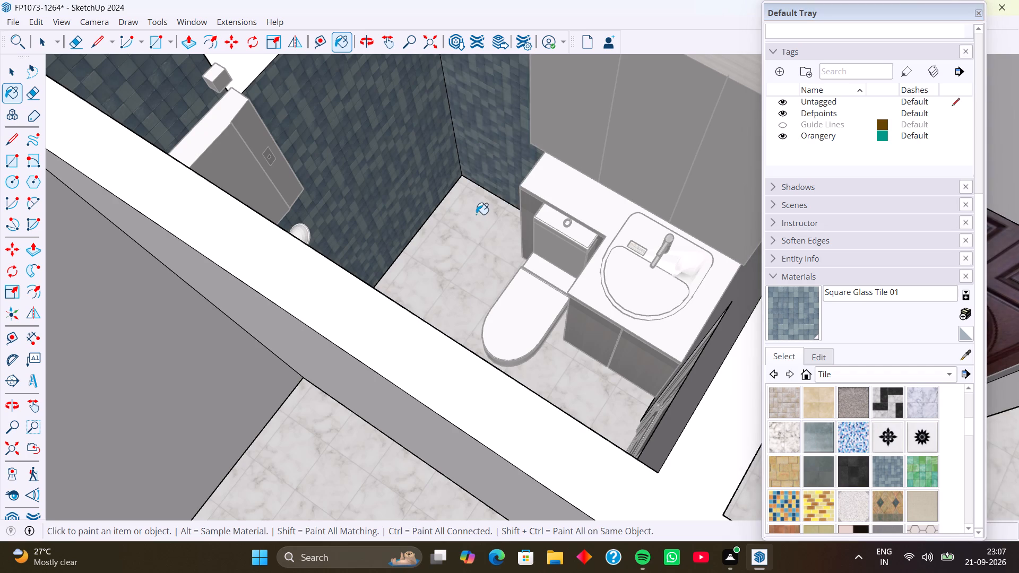
Draw a horizontal rectangle over the bathroom floor from the corner by the shower fittings to the door wall beside the washbasin.
{"action": "middle_click_drag", "start_coordinate": [477, 219], "coordinate": [620, 265]}
{"action": "scroll", "coordinate": [516, 240], "scroll_direction": "down", "scroll_amount": 3}
{"action": "middle_click_drag", "start_coordinate": [517, 248], "coordinate": [559, 126]}
{"action": "middle_click_drag", "start_coordinate": [557, 151], "coordinate": [549, 209]}
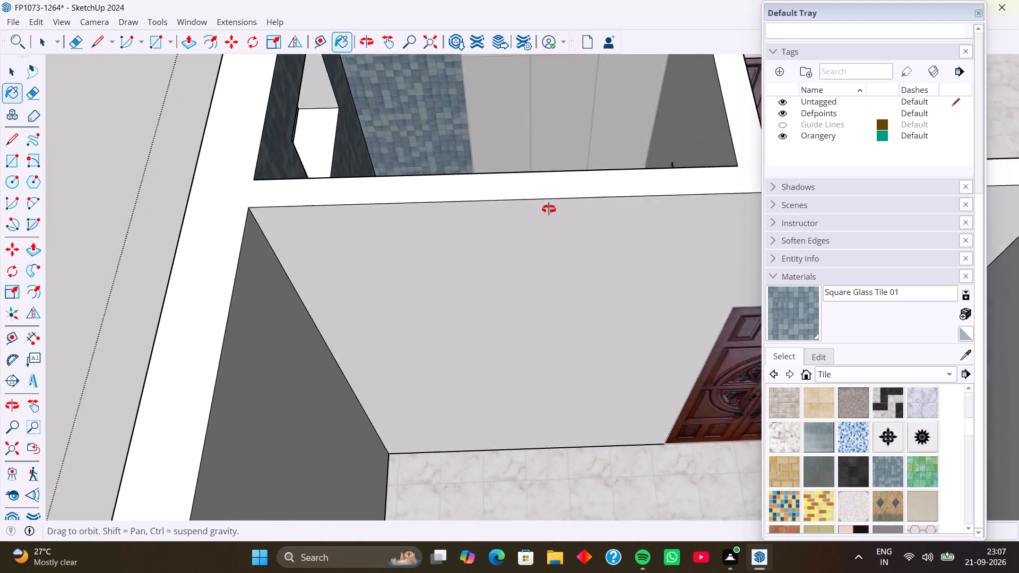
{"action": "middle_click_drag", "start_coordinate": [549, 209], "coordinate": [546, 219]}
{"action": "scroll", "coordinate": [532, 187], "scroll_direction": "up", "scroll_amount": 4}
{"action": "middle_click_drag", "start_coordinate": [548, 219], "coordinate": [404, 264]}
{"action": "middle_click_drag", "start_coordinate": [538, 329], "coordinate": [387, 357]}
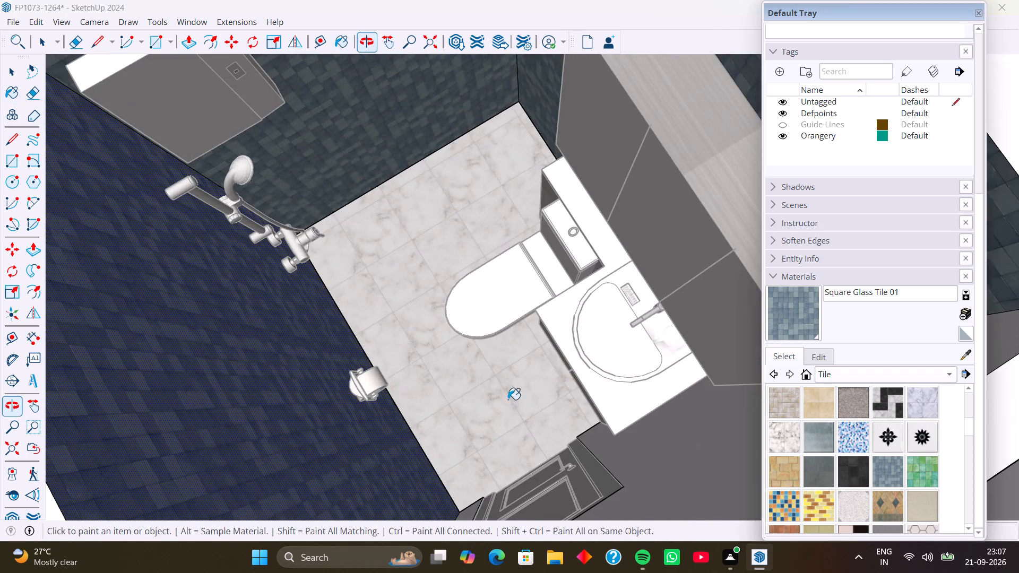
{"action": "middle_click_drag", "start_coordinate": [508, 400], "coordinate": [397, 398]}
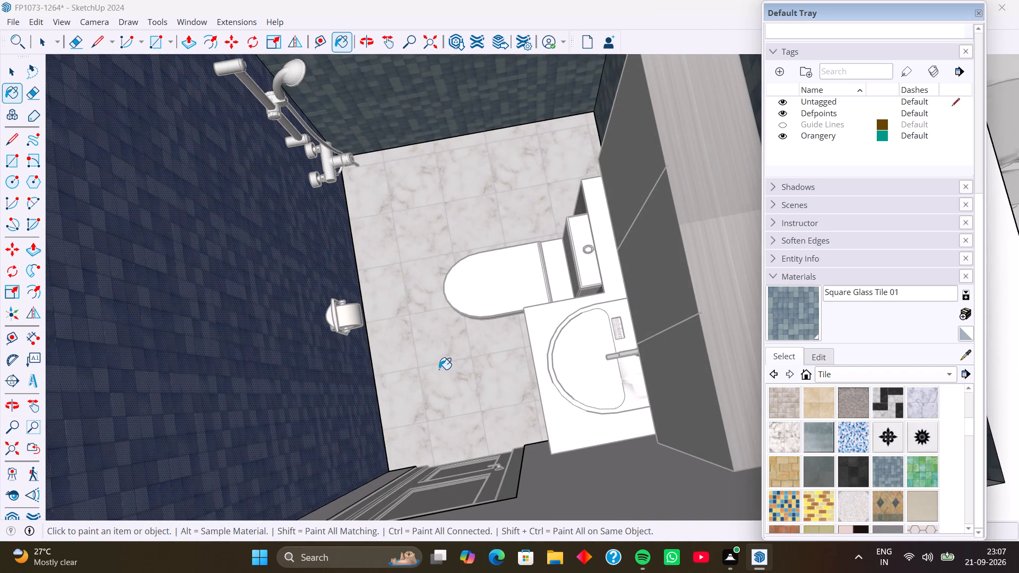
{"action": "key", "text": "space"}
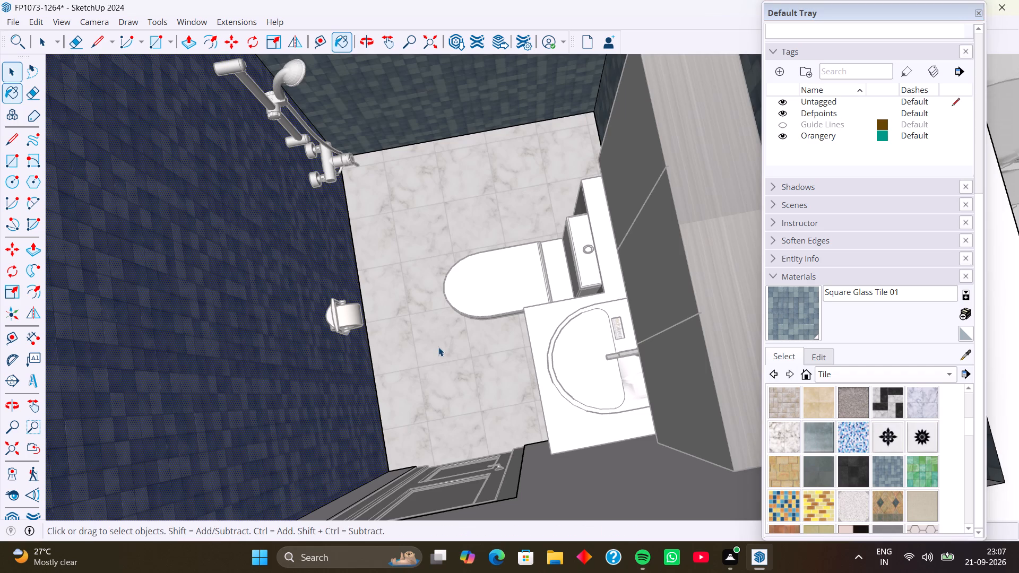
{"action": "key", "text": "r"}
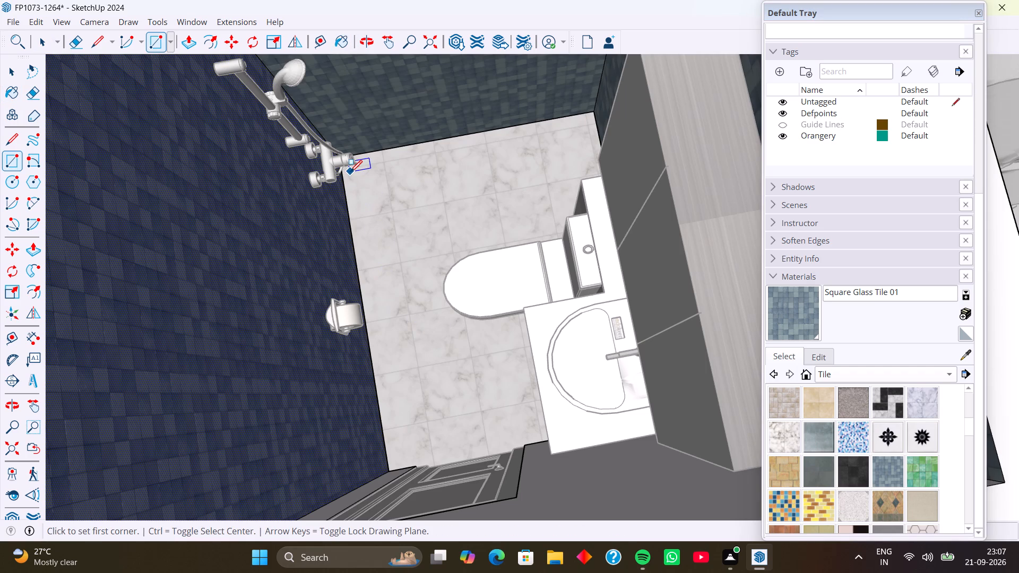
{"action": "scroll", "coordinate": [374, 203], "scroll_direction": "up", "scroll_amount": 4}
{"action": "middle_click_drag", "start_coordinate": [344, 205], "coordinate": [306, 147]}
{"action": "scroll", "coordinate": [302, 154], "scroll_direction": "up", "scroll_amount": 1}
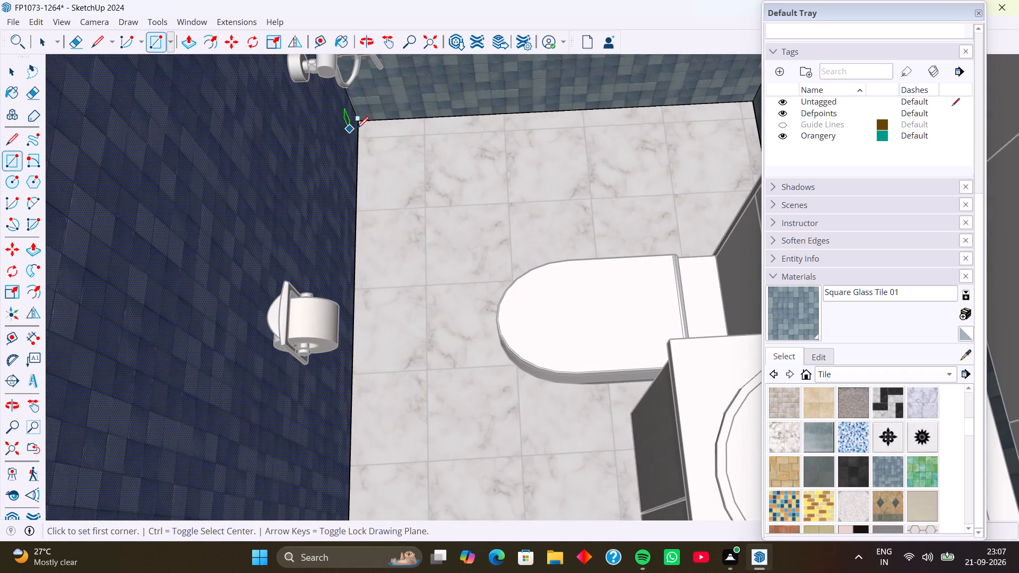
{"action": "left_click", "coordinate": [362, 121]}
{"action": "scroll", "coordinate": [549, 281], "scroll_direction": "down", "scroll_amount": 5}
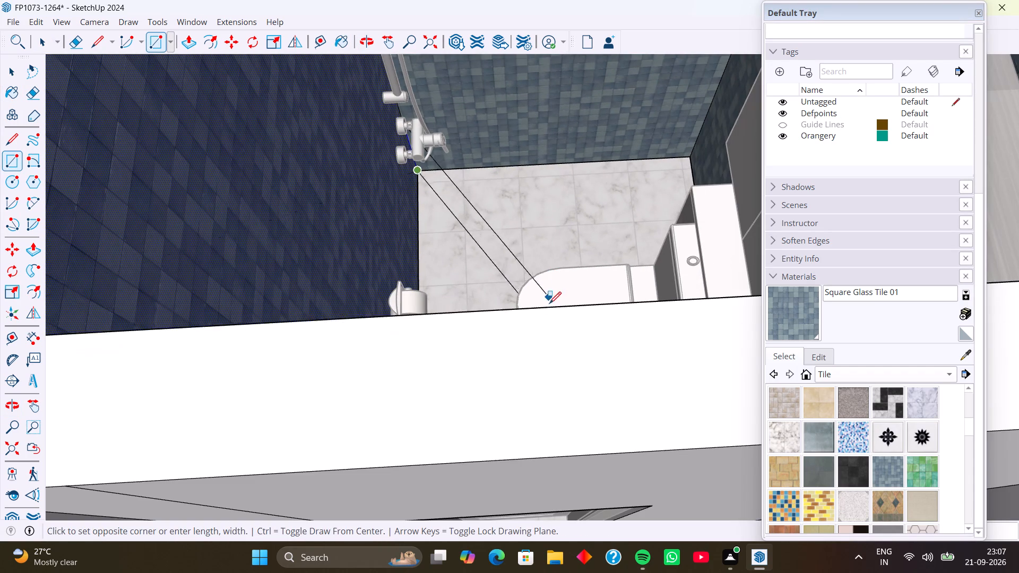
{"action": "scroll", "coordinate": [654, 270], "scroll_direction": "down", "scroll_amount": 3}
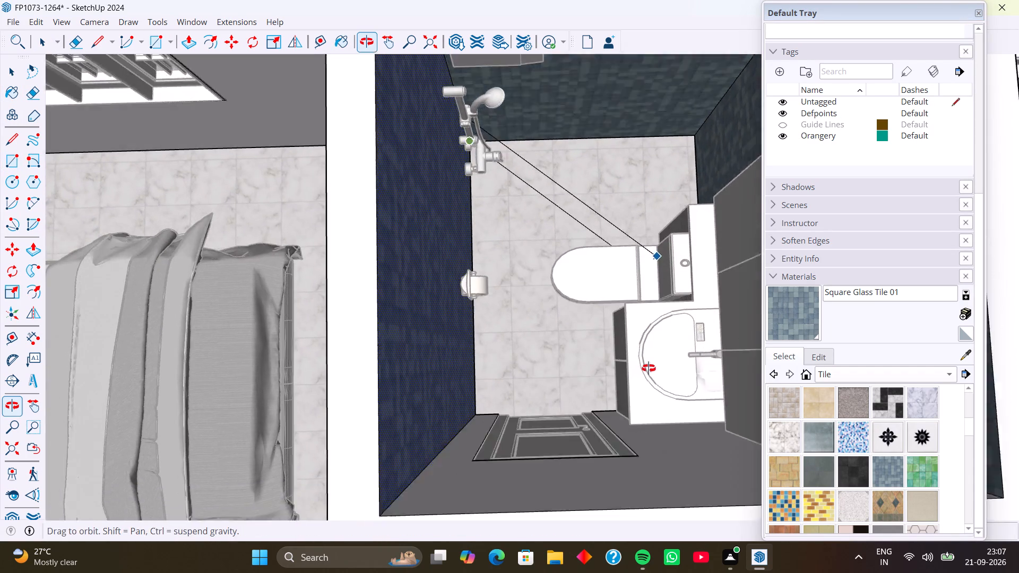
{"action": "scroll", "coordinate": [650, 380], "scroll_direction": "up", "scroll_amount": 8}
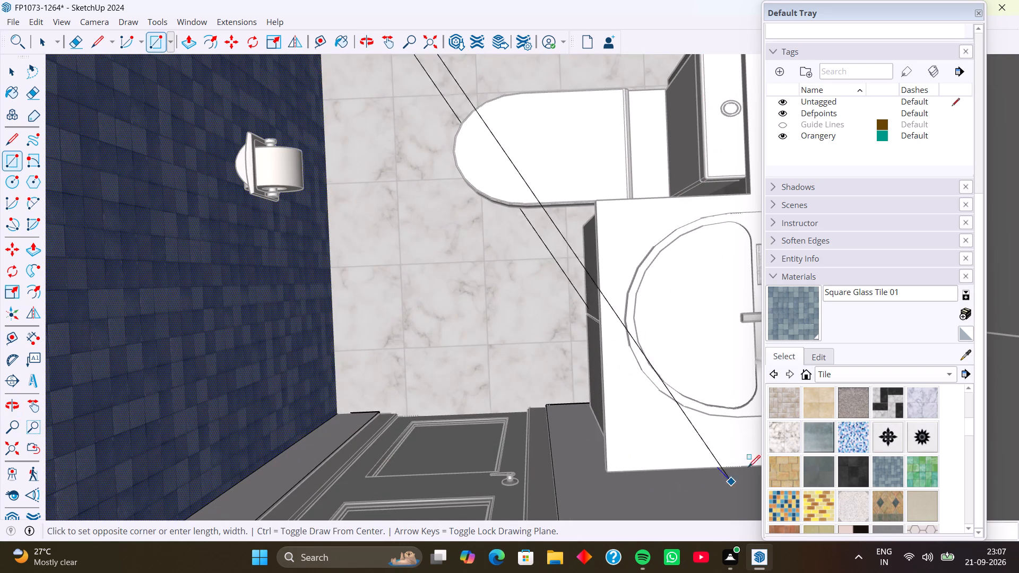
{"action": "scroll", "coordinate": [744, 437], "scroll_direction": "down", "scroll_amount": 3}
{"action": "middle_click_drag", "start_coordinate": [726, 429], "coordinate": [687, 419], "text": "ctrl"}
{"action": "middle_click_drag", "start_coordinate": [687, 419], "coordinate": [429, 293], "text": "shift"}
{"action": "scroll", "coordinate": [471, 300], "scroll_direction": "up", "scroll_amount": 3}
{"action": "scroll", "coordinate": [431, 297], "scroll_direction": "down", "scroll_amount": 14}
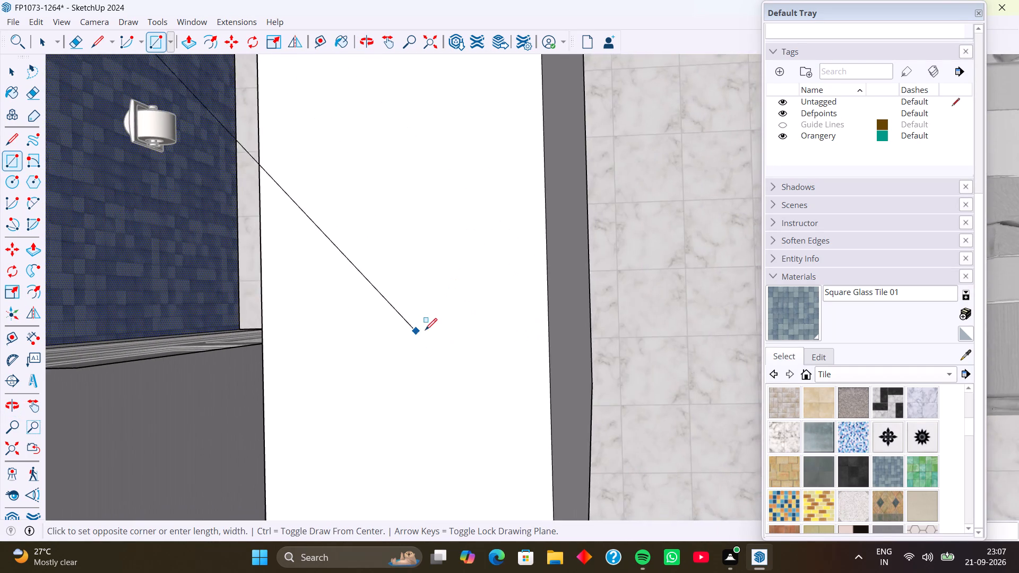
{"action": "scroll", "coordinate": [425, 330], "scroll_direction": "down", "scroll_amount": 5}
{"action": "middle_click_drag", "start_coordinate": [283, 328], "coordinate": [574, 256]}
{"action": "scroll", "coordinate": [383, 277], "scroll_direction": "down", "scroll_amount": 9}
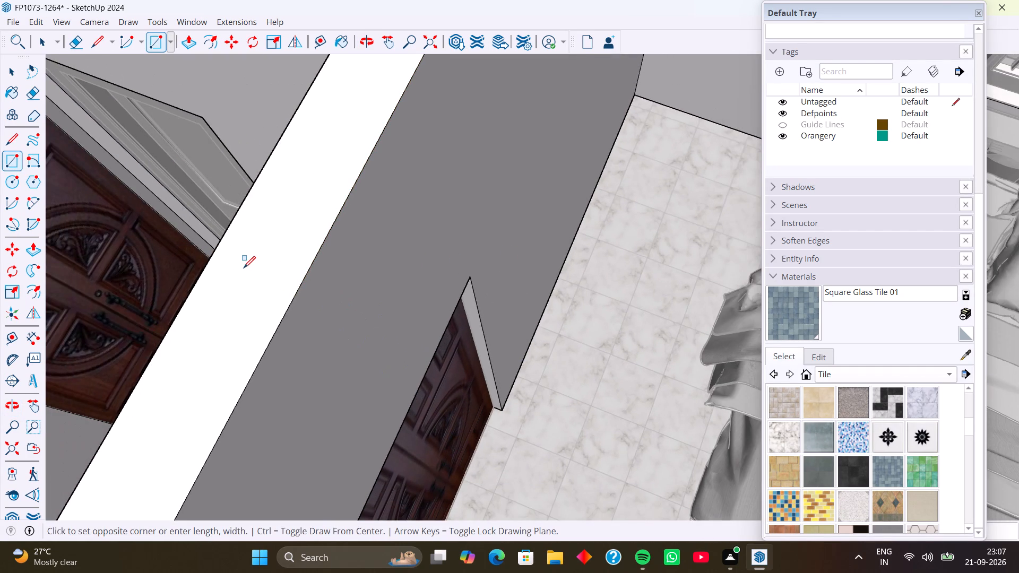
{"action": "scroll", "coordinate": [359, 322], "scroll_direction": "down", "scroll_amount": 2}
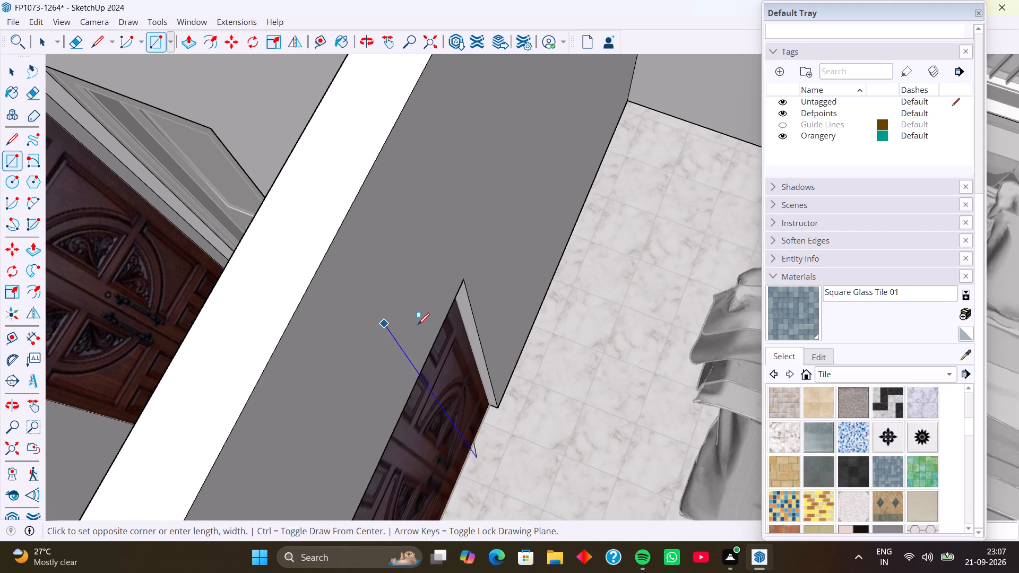
{"action": "scroll", "coordinate": [418, 325], "scroll_direction": "down", "scroll_amount": 3}
{"action": "scroll", "coordinate": [522, 328], "scroll_direction": "down", "scroll_amount": 2}
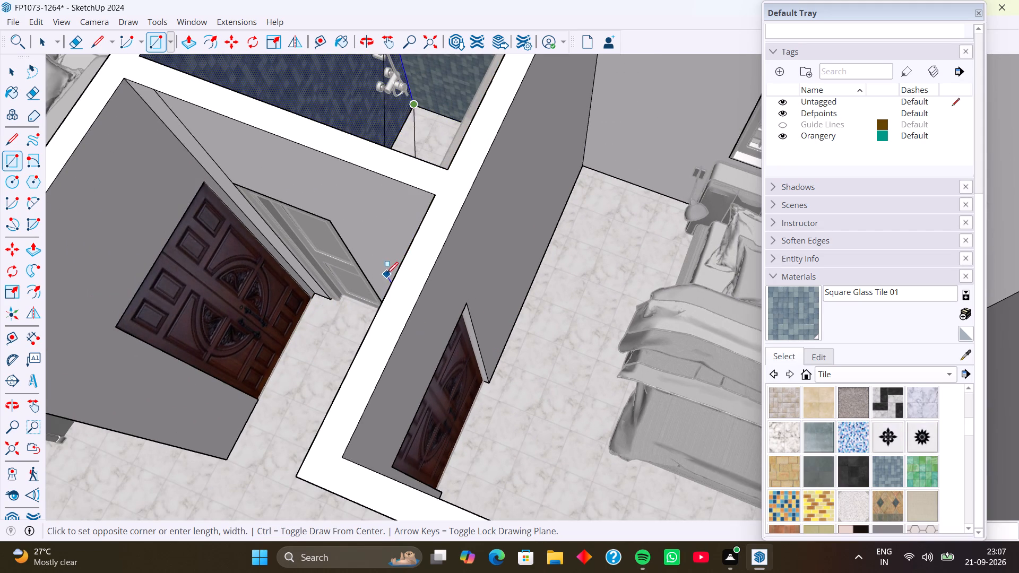
{"action": "middle_click_drag", "start_coordinate": [403, 243], "coordinate": [512, 348]}
{"action": "middle_click_drag", "start_coordinate": [389, 281], "coordinate": [539, 275]}
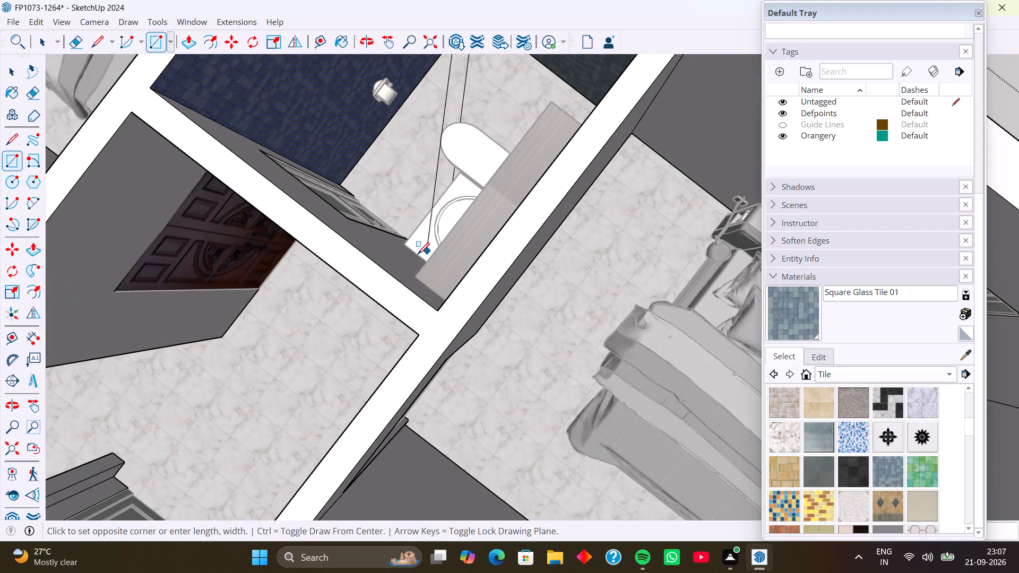
{"action": "scroll", "coordinate": [426, 282], "scroll_direction": "up", "scroll_amount": 5}
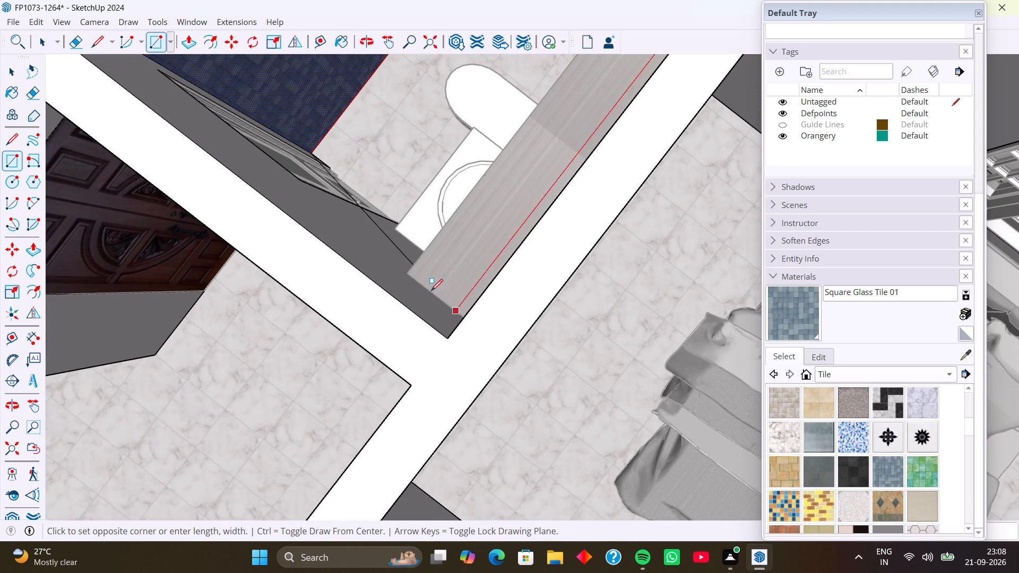
{"action": "scroll", "coordinate": [404, 226], "scroll_direction": "down", "scroll_amount": 3}
{"action": "middle_click_drag", "start_coordinate": [404, 226], "coordinate": [538, 242]}
{"action": "scroll", "coordinate": [401, 166], "scroll_direction": "up", "scroll_amount": 1}
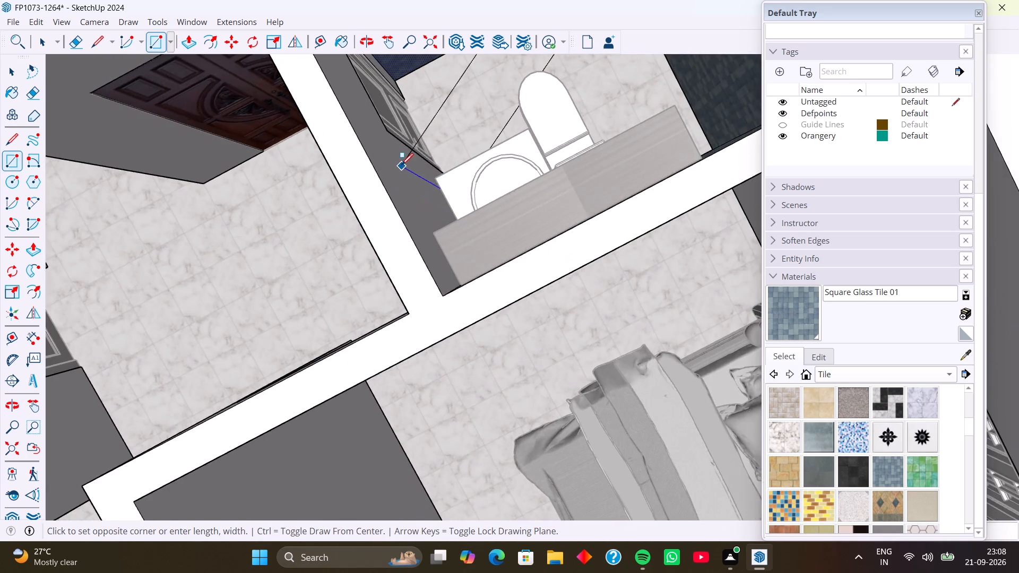
{"action": "scroll", "coordinate": [407, 167], "scroll_direction": "up", "scroll_amount": 3}
{"action": "scroll", "coordinate": [429, 123], "scroll_direction": "down", "scroll_amount": 6}
{"action": "middle_click_drag", "start_coordinate": [437, 129], "coordinate": [452, 191], "text": "shift"}
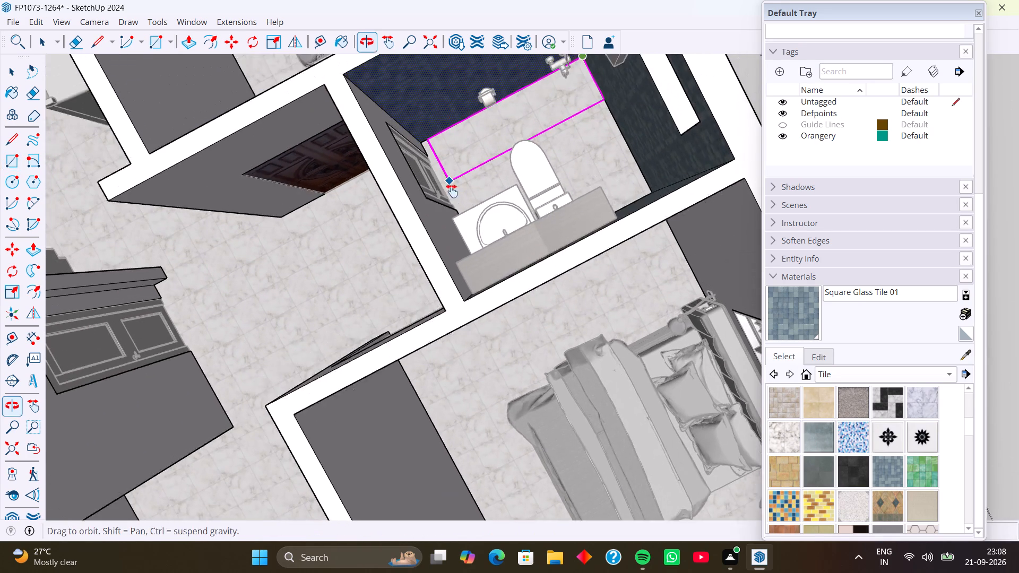
{"action": "middle_click_drag", "start_coordinate": [452, 191], "coordinate": [457, 206], "text": "shift"}
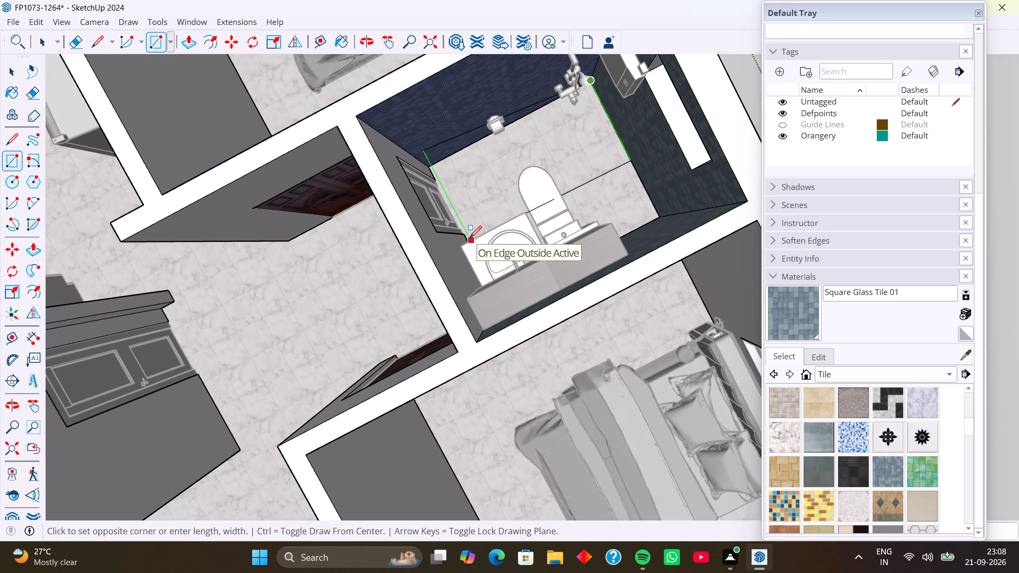
{"action": "key", "text": "Up"}
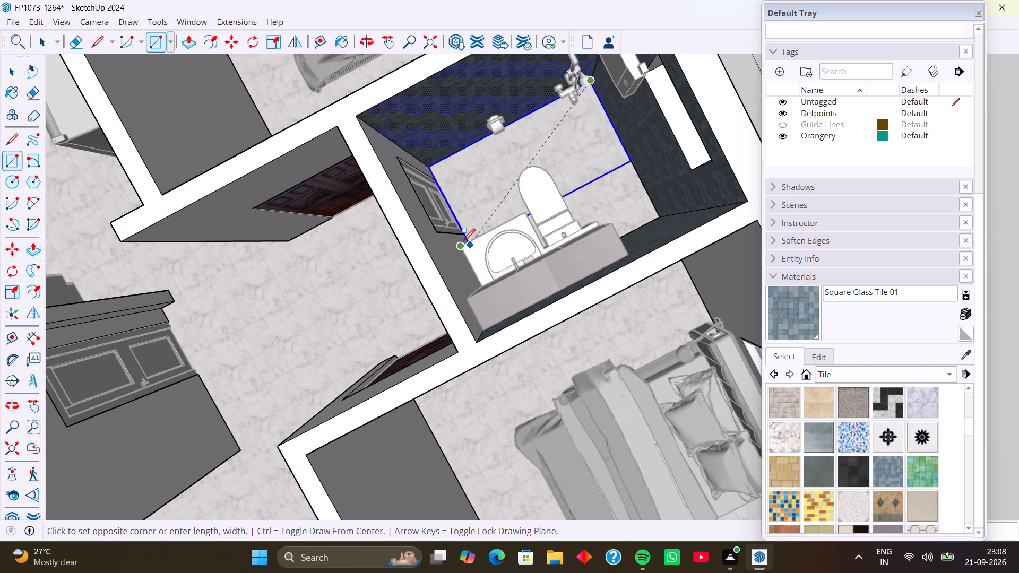
{"action": "left_click", "coordinate": [463, 240]}
Draw a second horizontal rectangle on the bathroom floor, from the first one's corner at the window wall to the boxed unit behind the toilet.
{"action": "middle_click_drag", "start_coordinate": [524, 239], "coordinate": [466, 295]}
{"action": "scroll", "coordinate": [502, 228], "scroll_direction": "up", "scroll_amount": 3}
{"action": "middle_click_drag", "start_coordinate": [506, 231], "coordinate": [390, 196]}
{"action": "middle_click_drag", "start_coordinate": [523, 175], "coordinate": [477, 143]}
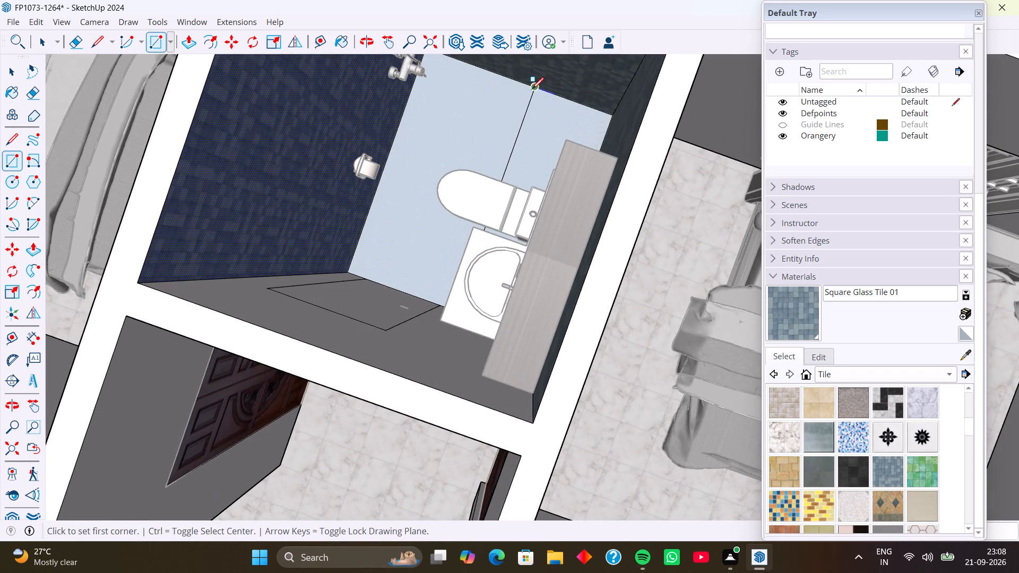
{"action": "left_click", "coordinate": [532, 89]}
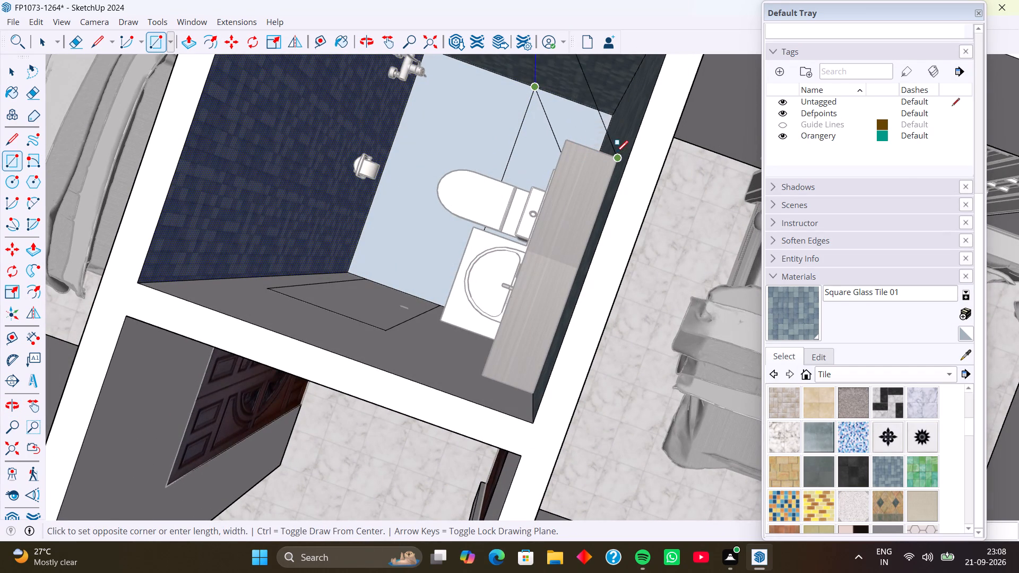
{"action": "middle_click_drag", "start_coordinate": [593, 136], "coordinate": [547, 202]}
{"action": "scroll", "coordinate": [542, 169], "scroll_direction": "up", "scroll_amount": 7}
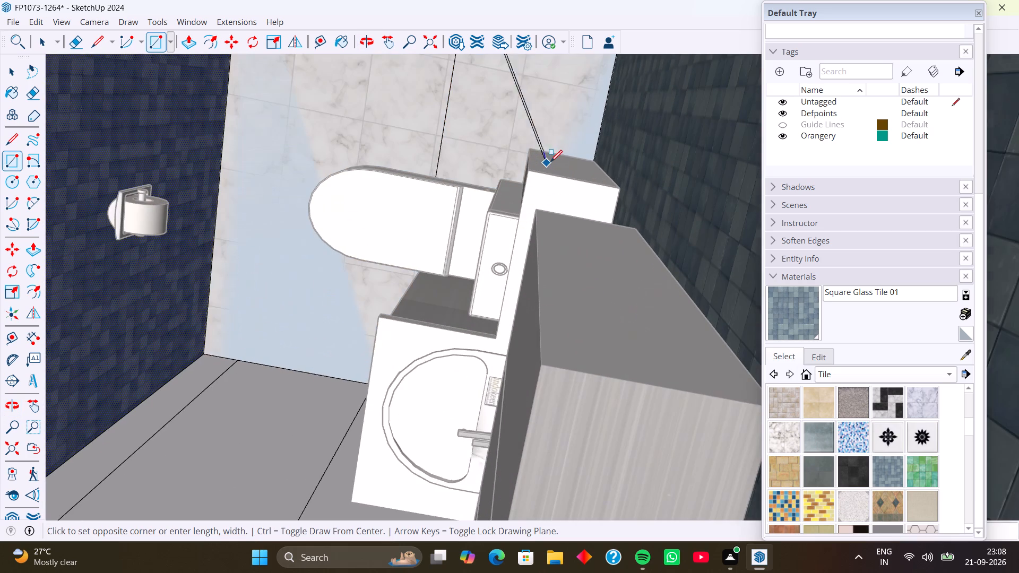
{"action": "key", "text": "Up"}
{"action": "left_click", "coordinate": [596, 162]}
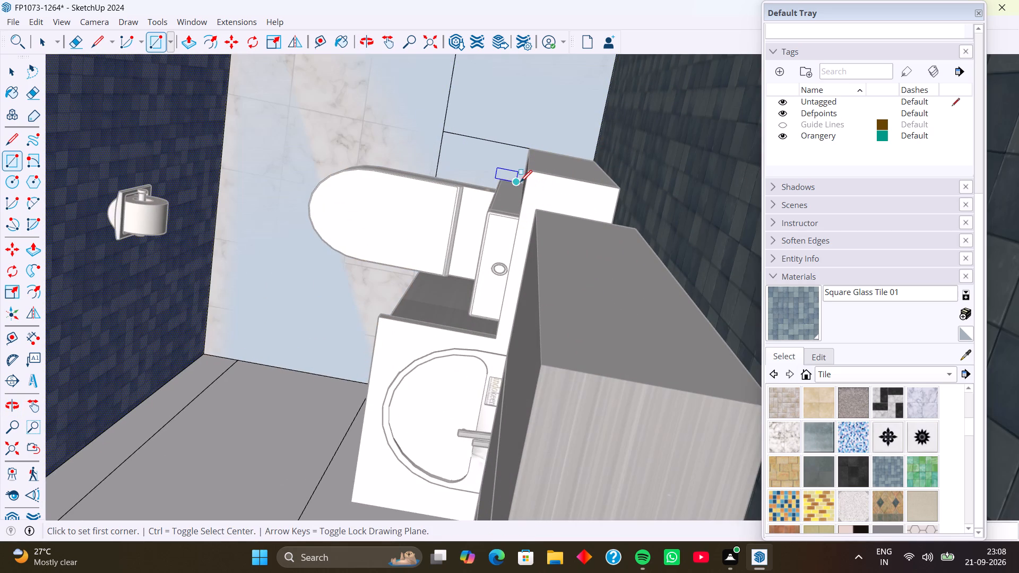
Draw a small floor rectangle beside the toilet cistern, from the boxed unit's base to the second rectangle's nearest corner.
{"action": "scroll", "coordinate": [510, 180], "scroll_direction": "up", "scroll_amount": 8}
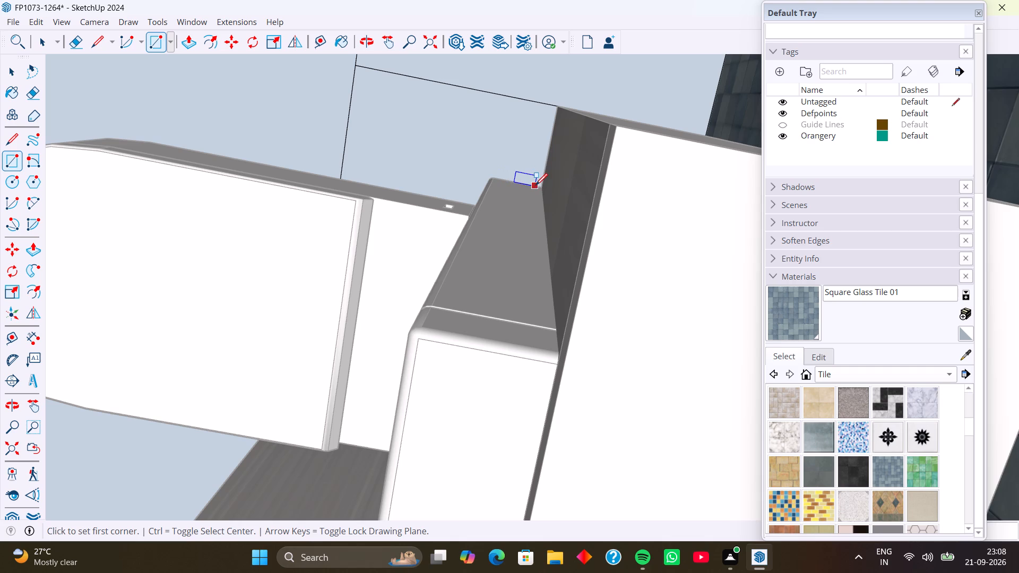
{"action": "left_click", "coordinate": [540, 186]}
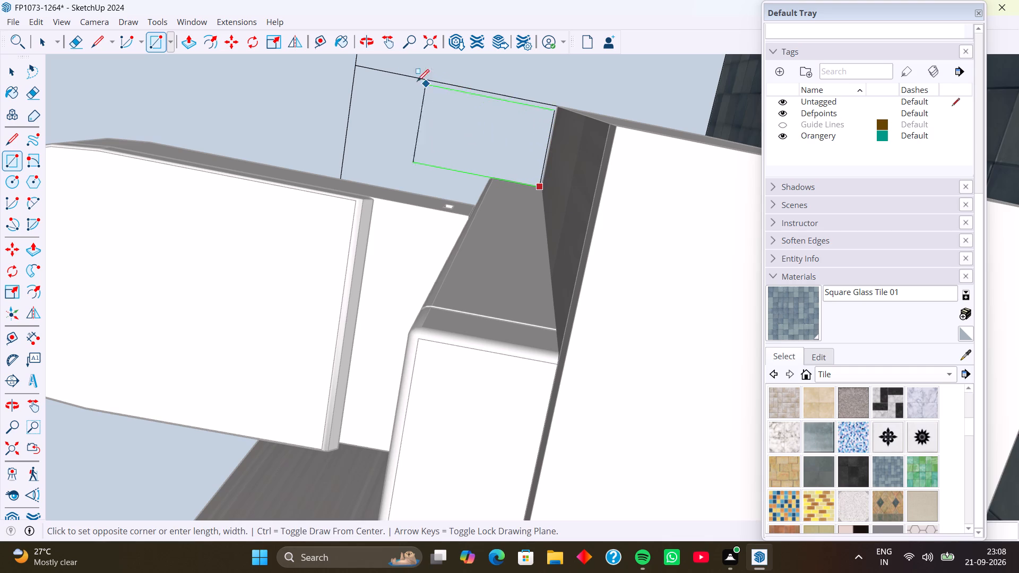
{"action": "left_click", "coordinate": [361, 68]}
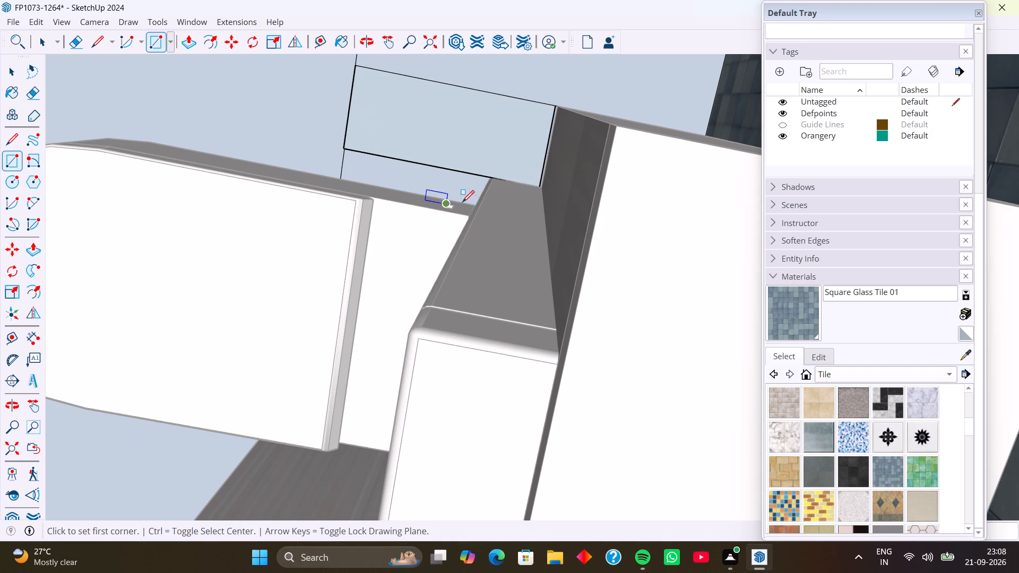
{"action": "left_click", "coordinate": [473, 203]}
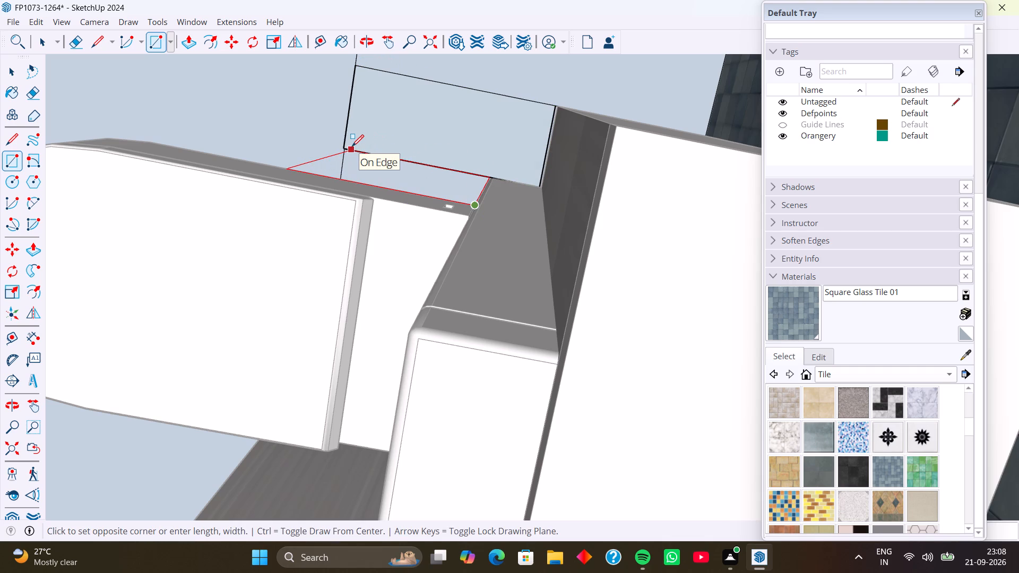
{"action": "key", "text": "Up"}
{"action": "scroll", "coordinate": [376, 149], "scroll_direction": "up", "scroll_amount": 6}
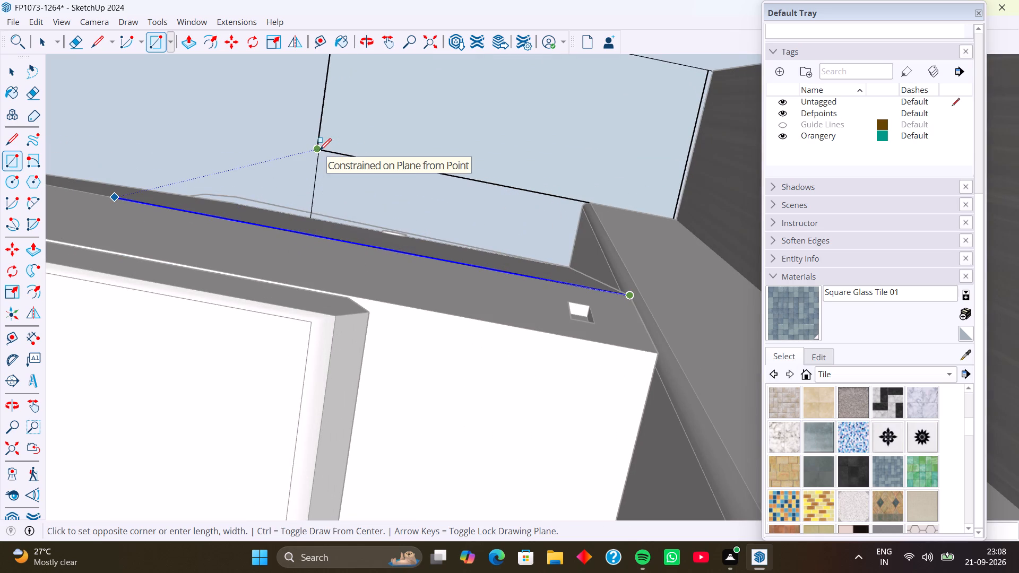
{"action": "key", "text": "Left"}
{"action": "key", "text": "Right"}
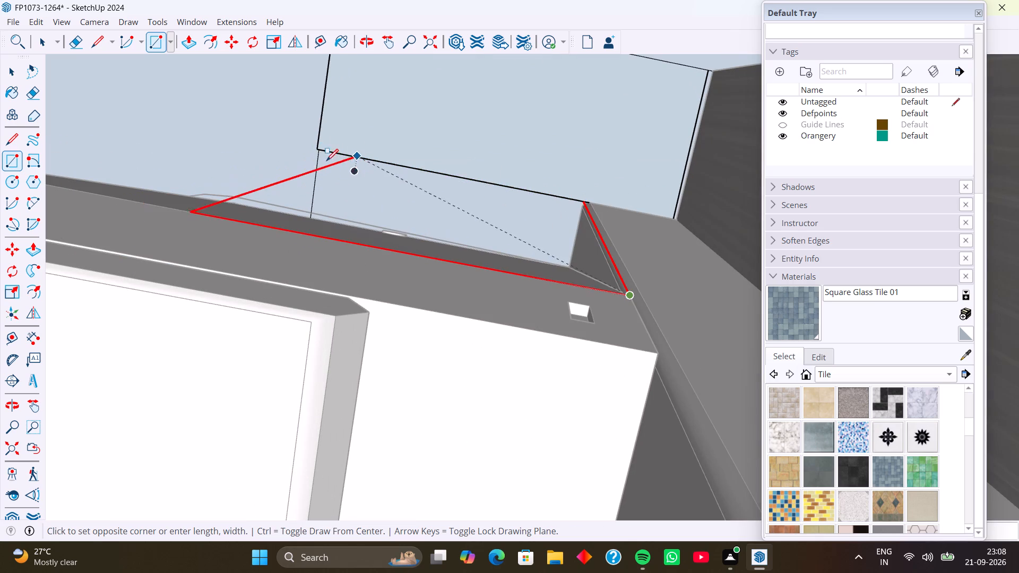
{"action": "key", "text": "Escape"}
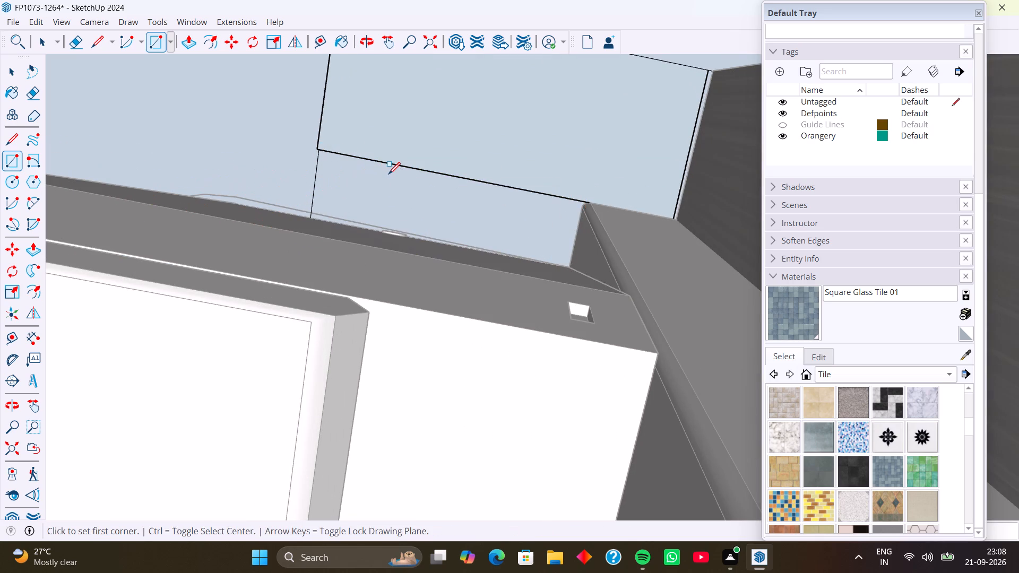
Erase the edges of the small floor rectangle beside the toilet cistern, including the short edge at the boxed unit's base.
{"action": "scroll", "coordinate": [388, 174], "scroll_direction": "down", "scroll_amount": 10}
{"action": "middle_click_drag", "start_coordinate": [375, 183], "coordinate": [427, 137]}
{"action": "scroll", "coordinate": [415, 151], "scroll_direction": "down", "scroll_amount": 8}
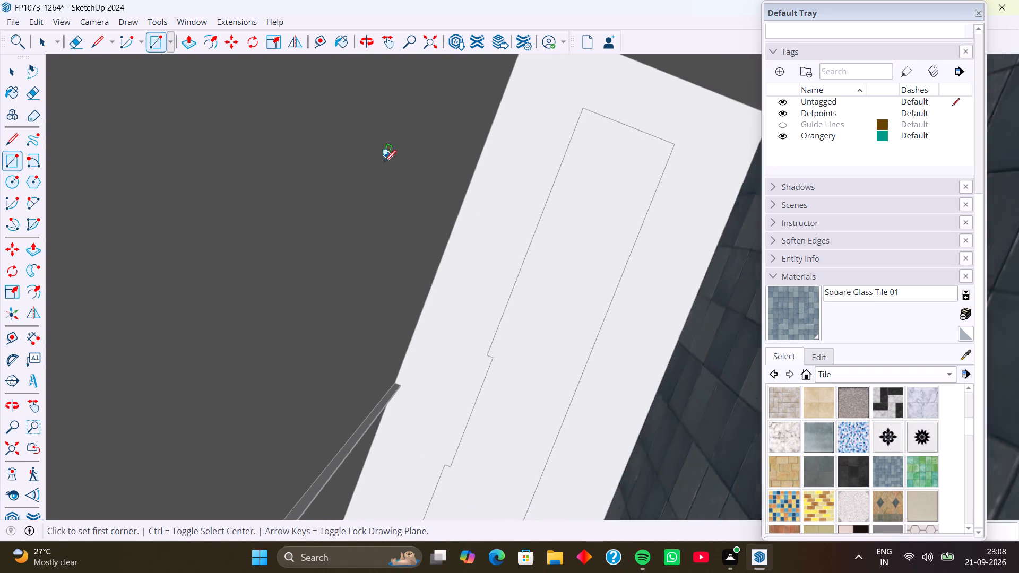
{"action": "scroll", "coordinate": [384, 162], "scroll_direction": "down", "scroll_amount": 20}
{"action": "scroll", "coordinate": [384, 162], "scroll_direction": "down", "scroll_amount": 20}
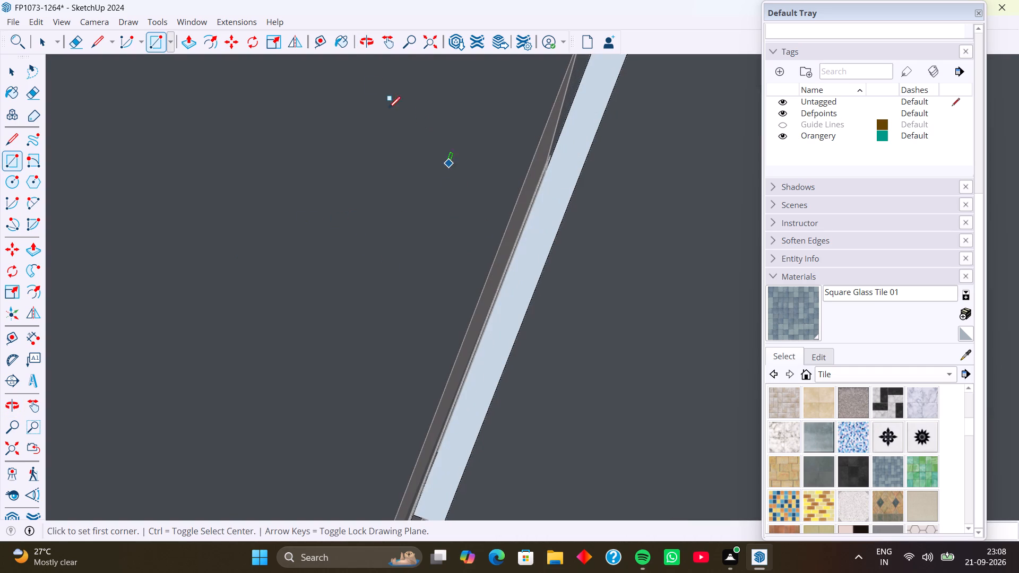
{"action": "left_click", "coordinate": [435, 44]}
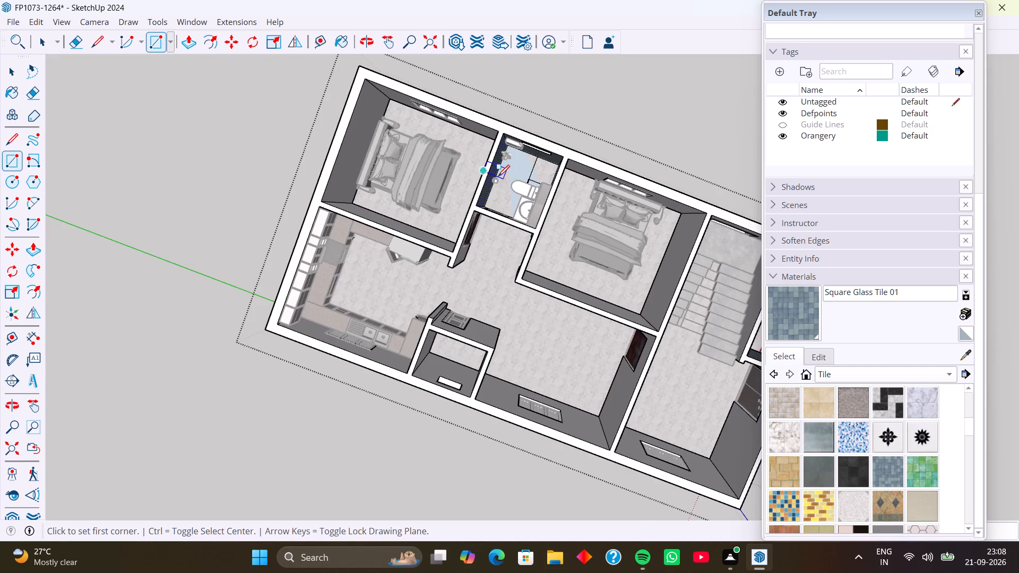
{"action": "scroll", "coordinate": [503, 179], "scroll_direction": "up", "scroll_amount": 8}
{"action": "middle_click_drag", "start_coordinate": [522, 166], "coordinate": [407, 162]}
{"action": "middle_click_drag", "start_coordinate": [435, 189], "coordinate": [491, 229]}
{"action": "scroll", "coordinate": [461, 183], "scroll_direction": "up", "scroll_amount": 7}
{"action": "middle_click_drag", "start_coordinate": [468, 175], "coordinate": [454, 107]}
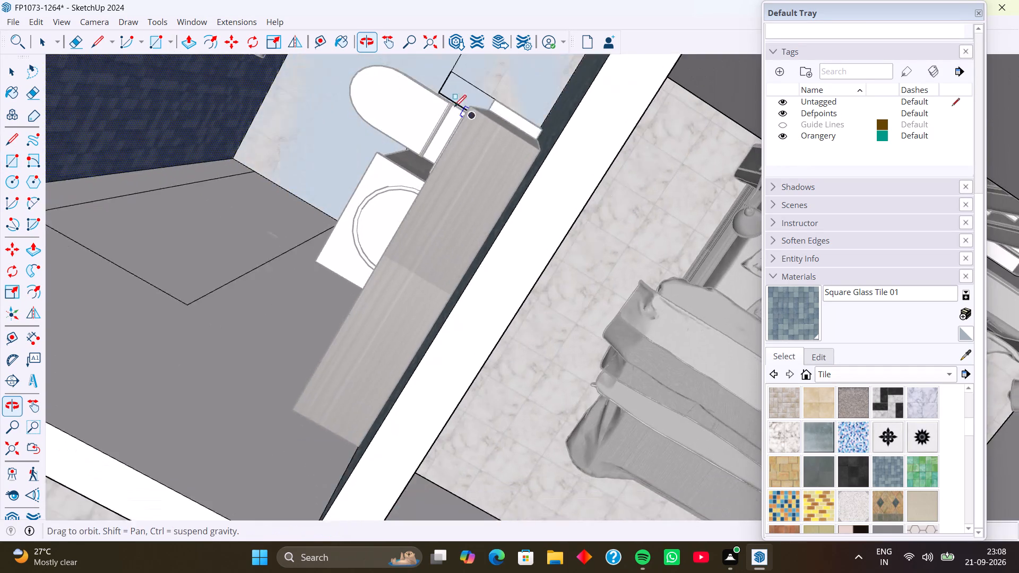
{"action": "middle_click_drag", "start_coordinate": [454, 107], "coordinate": [454, 107]}
{"action": "middle_click_drag", "start_coordinate": [354, 204], "coordinate": [571, 60]}
{"action": "middle_click_drag", "start_coordinate": [300, 185], "coordinate": [382, 282]}
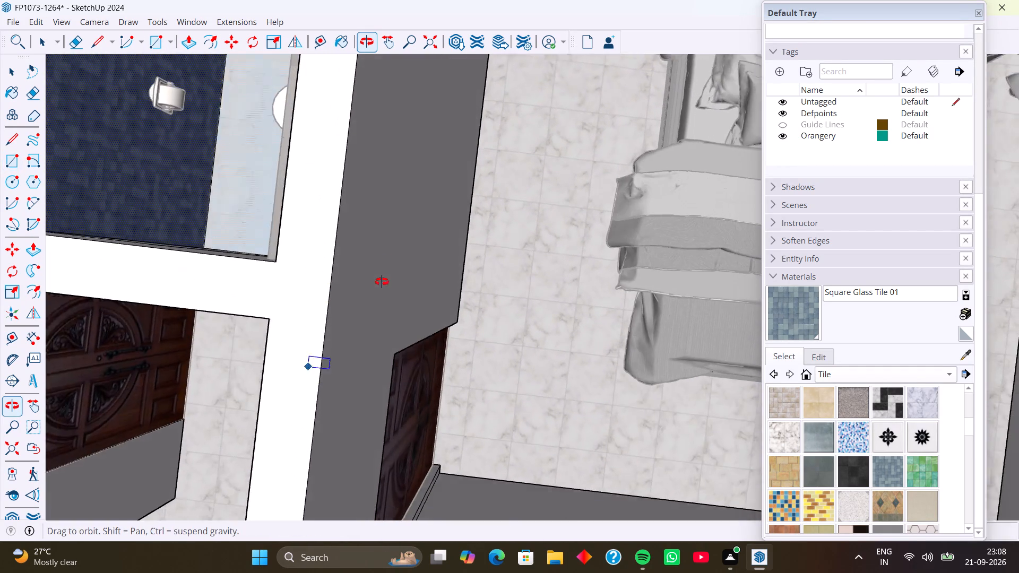
{"action": "middle_click_drag", "start_coordinate": [382, 282], "coordinate": [382, 283]}
{"action": "middle_click_drag", "start_coordinate": [314, 206], "coordinate": [399, 267]}
{"action": "scroll", "coordinate": [300, 169], "scroll_direction": "up", "scroll_amount": 2}
{"action": "scroll", "coordinate": [300, 167], "scroll_direction": "down", "scroll_amount": 3}
{"action": "middle_click_drag", "start_coordinate": [283, 160], "coordinate": [187, 279]}
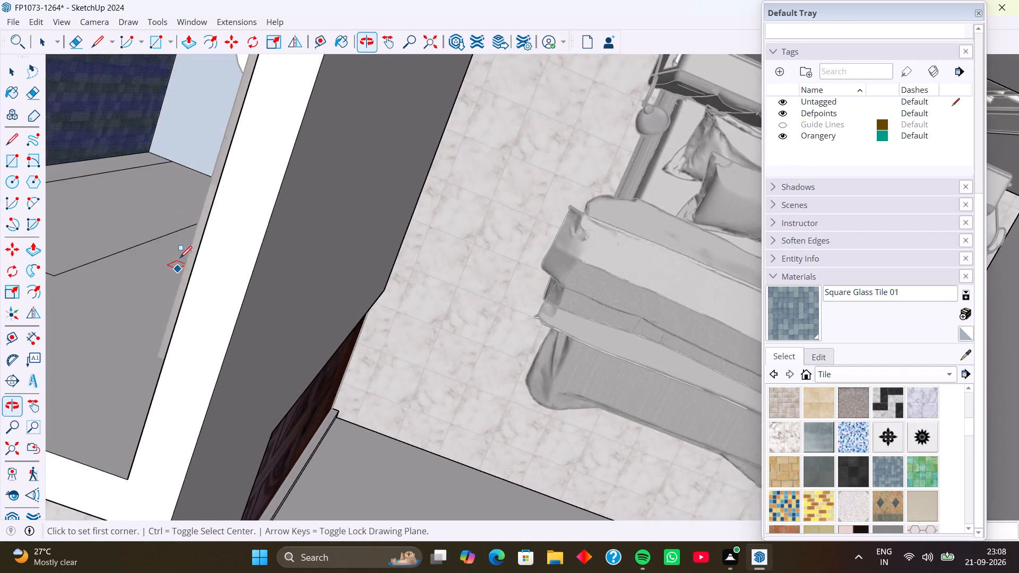
{"action": "middle_click_drag", "start_coordinate": [181, 258], "coordinate": [425, 218]}
{"action": "middle_click_drag", "start_coordinate": [355, 169], "coordinate": [363, 79]}
{"action": "scroll", "coordinate": [373, 204], "scroll_direction": "down", "scroll_amount": 15}
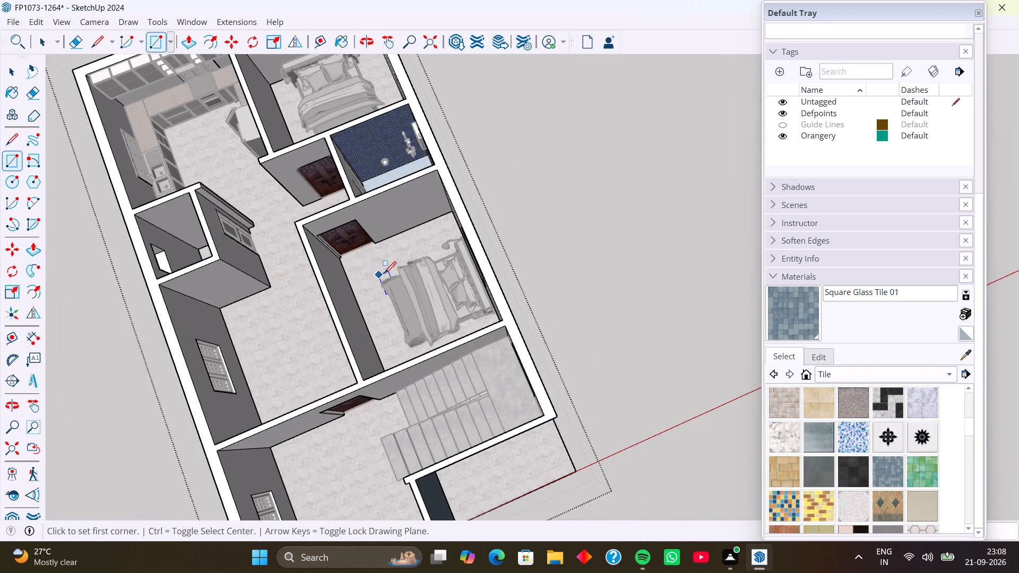
{"action": "middle_click_drag", "start_coordinate": [415, 280], "coordinate": [195, 299]}
{"action": "middle_click_drag", "start_coordinate": [437, 316], "coordinate": [129, 338]}
{"action": "middle_click_drag", "start_coordinate": [541, 306], "coordinate": [405, 299]}
{"action": "scroll", "coordinate": [407, 298], "scroll_direction": "down", "scroll_amount": 1}
{"action": "middle_click_drag", "start_coordinate": [602, 219], "coordinate": [247, 180]}
{"action": "scroll", "coordinate": [288, 224], "scroll_direction": "up", "scroll_amount": 7}
{"action": "middle_click_drag", "start_coordinate": [313, 261], "coordinate": [375, 258]}
{"action": "scroll", "coordinate": [307, 307], "scroll_direction": "up", "scroll_amount": 12}
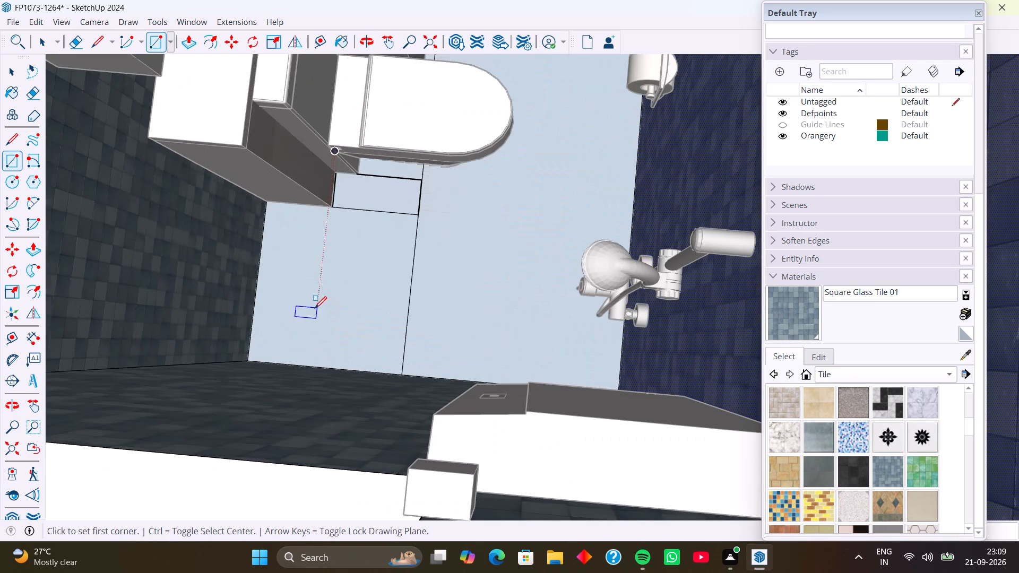
{"action": "left_click", "coordinate": [78, 42]}
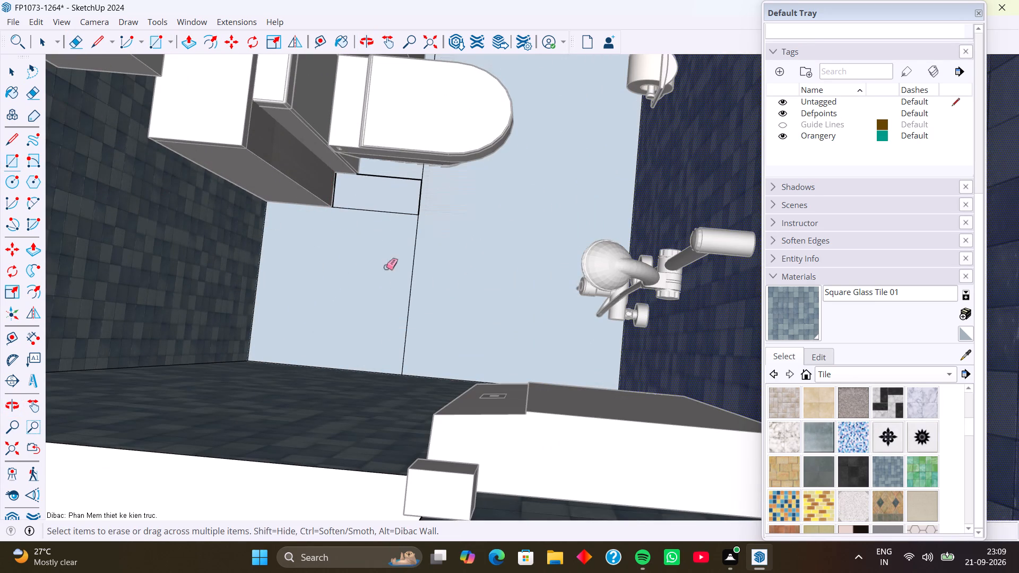
{"action": "scroll", "coordinate": [378, 245], "scroll_direction": "up", "scroll_amount": 7}
{"action": "left_click_drag", "start_coordinate": [385, 169], "coordinate": [385, 199]}
{"action": "left_click", "coordinate": [386, 111]}
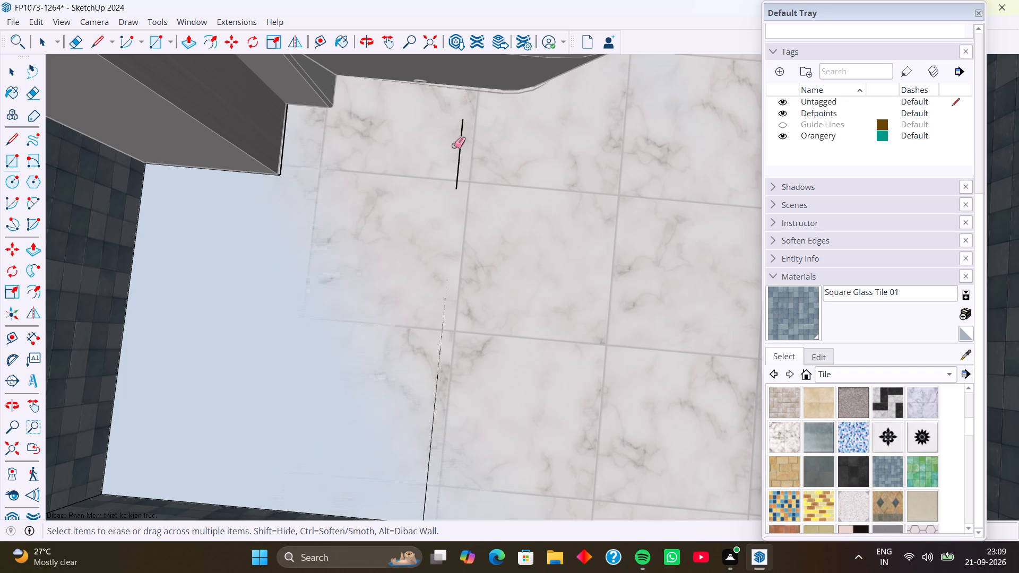
{"action": "left_click", "coordinate": [284, 151]}
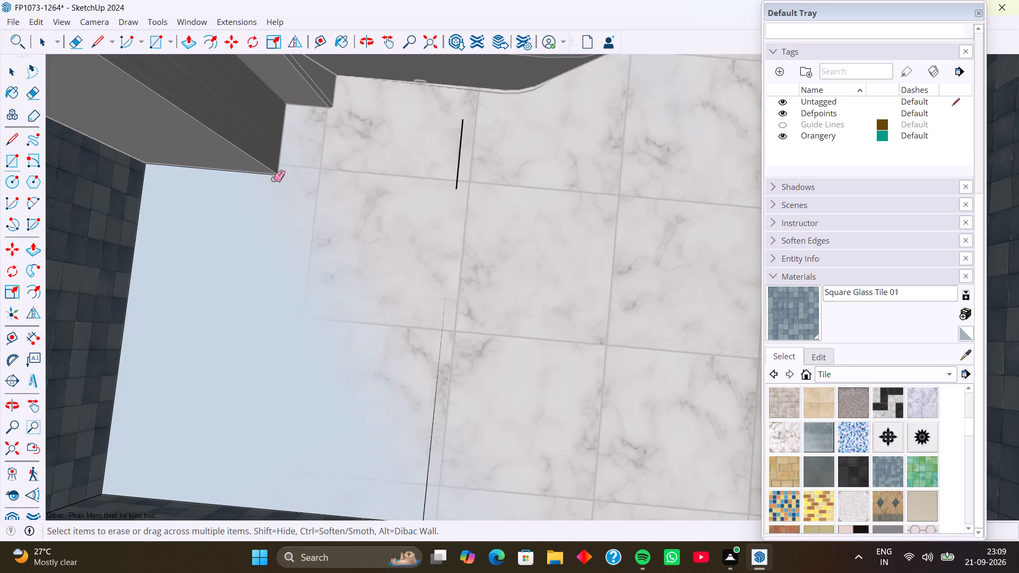
{"action": "left_click", "coordinate": [272, 177]}
{"action": "left_click", "coordinate": [281, 175]}
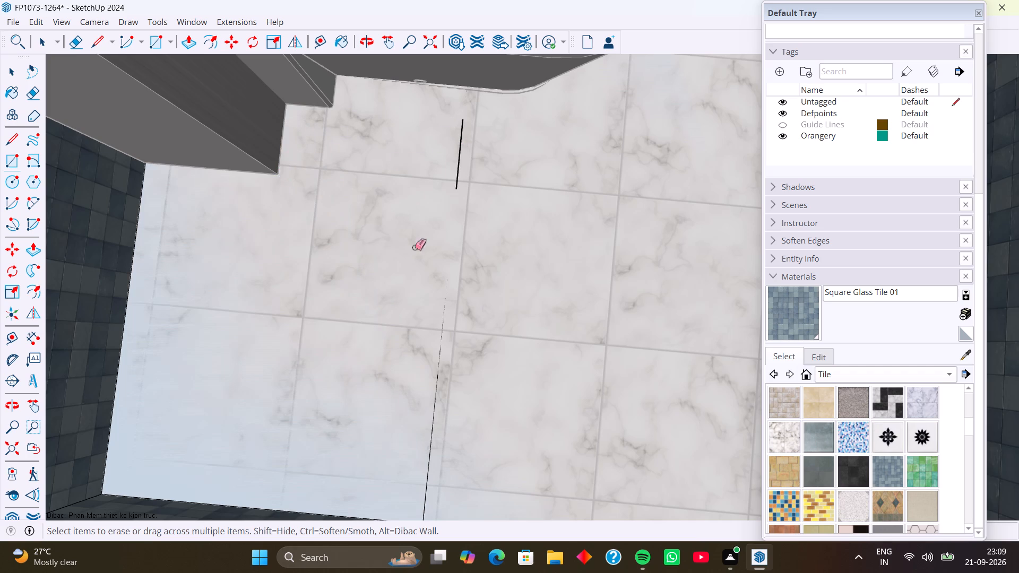
Erase the remaining dividing line across the bathroom floor, merging the drawn rectangles into one face.
{"action": "scroll", "coordinate": [360, 291], "scroll_direction": "down", "scroll_amount": 9}
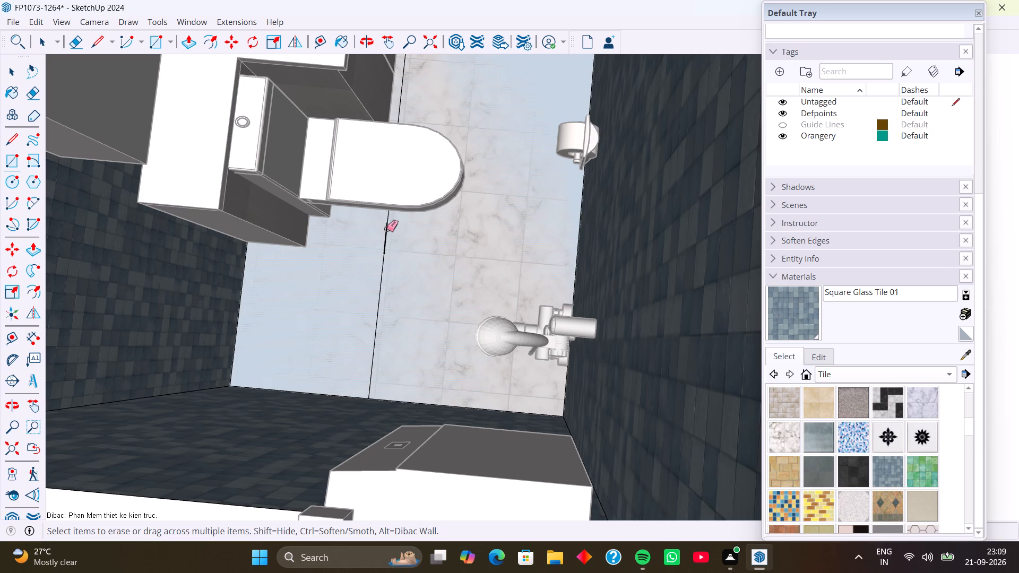
{"action": "left_click", "coordinate": [386, 229]}
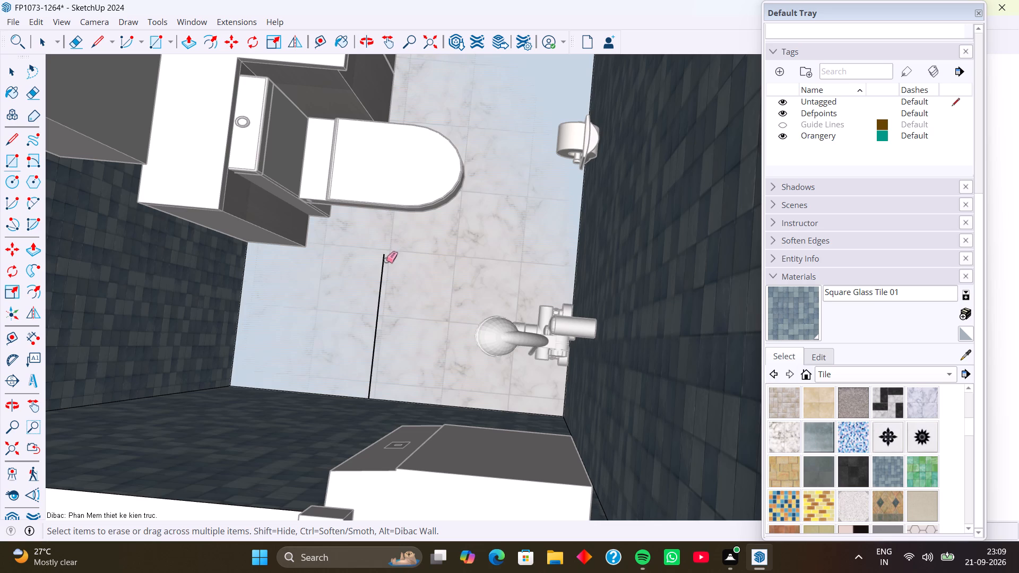
{"action": "left_click", "coordinate": [382, 262]}
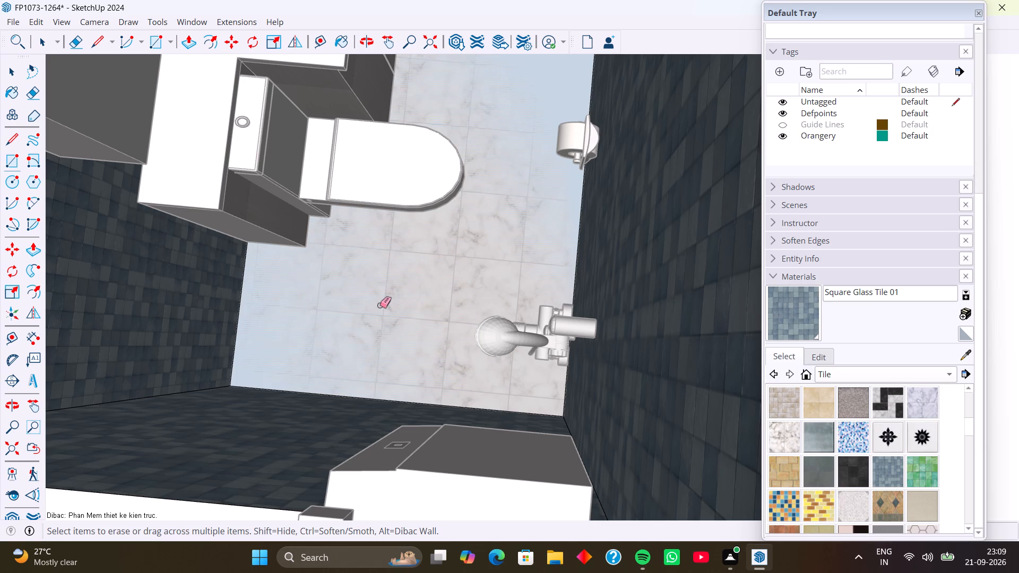
Push/Pull the merged bathroom floor face by a distance of 1.
{"action": "key", "text": "p"}
{"action": "left_click", "coordinate": [383, 306]}
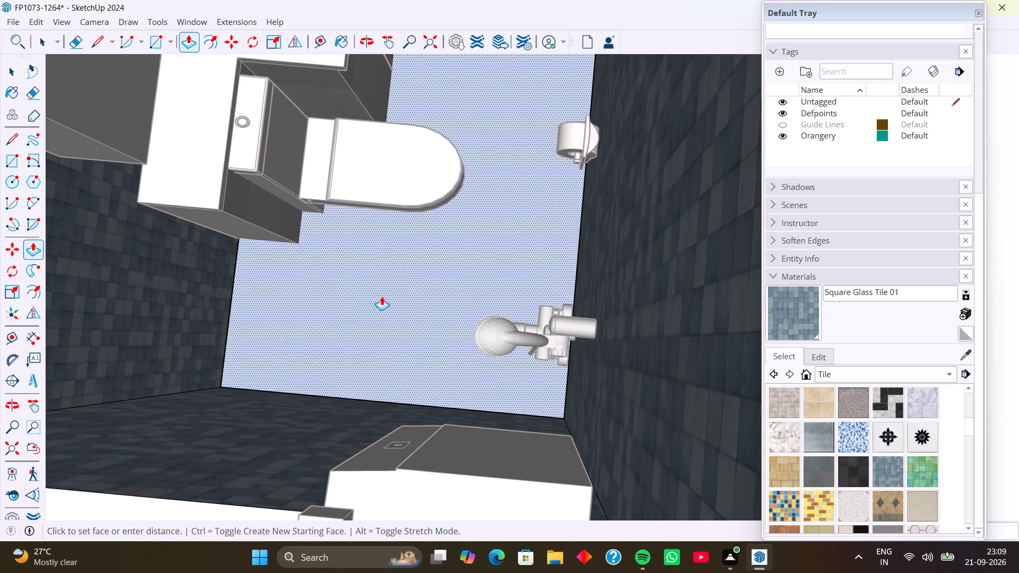
{"action": "scroll", "coordinate": [383, 297], "scroll_direction": "down", "scroll_amount": 5}
{"action": "middle_click_drag", "start_coordinate": [388, 312], "coordinate": [410, 251]}
{"action": "middle_click_drag", "start_coordinate": [403, 233], "coordinate": [391, 373]}
{"action": "scroll", "coordinate": [385, 349], "scroll_direction": "up", "scroll_amount": 7}
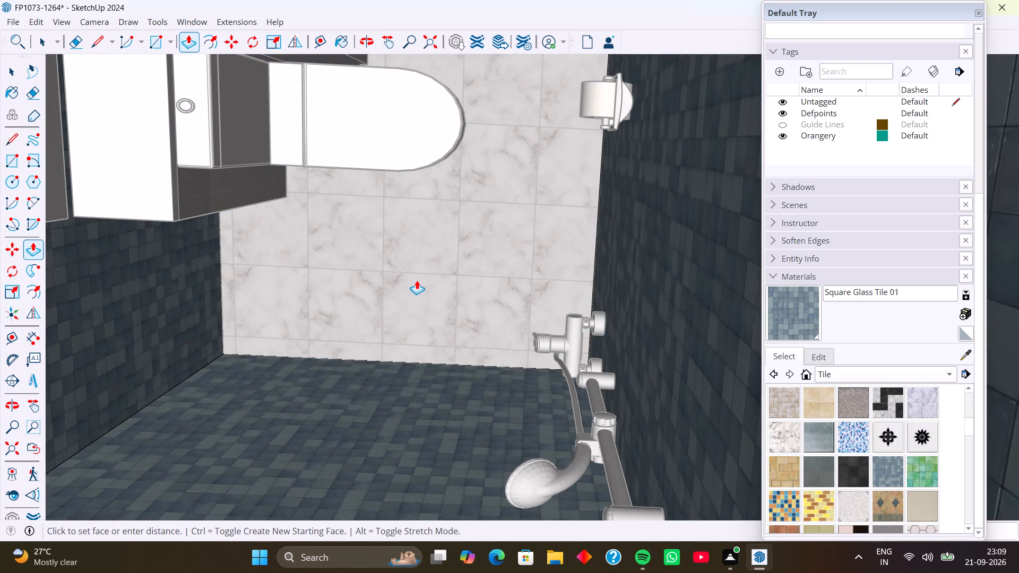
{"action": "middle_click_drag", "start_coordinate": [417, 280], "coordinate": [428, 222]}
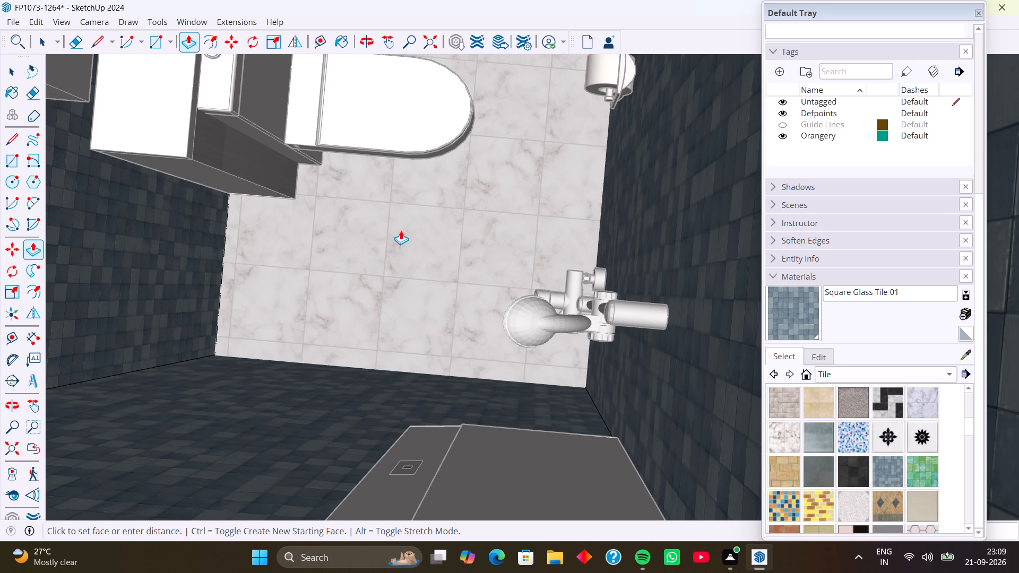
{"action": "key", "text": "1"}
{"action": "key", "text": "Return"}
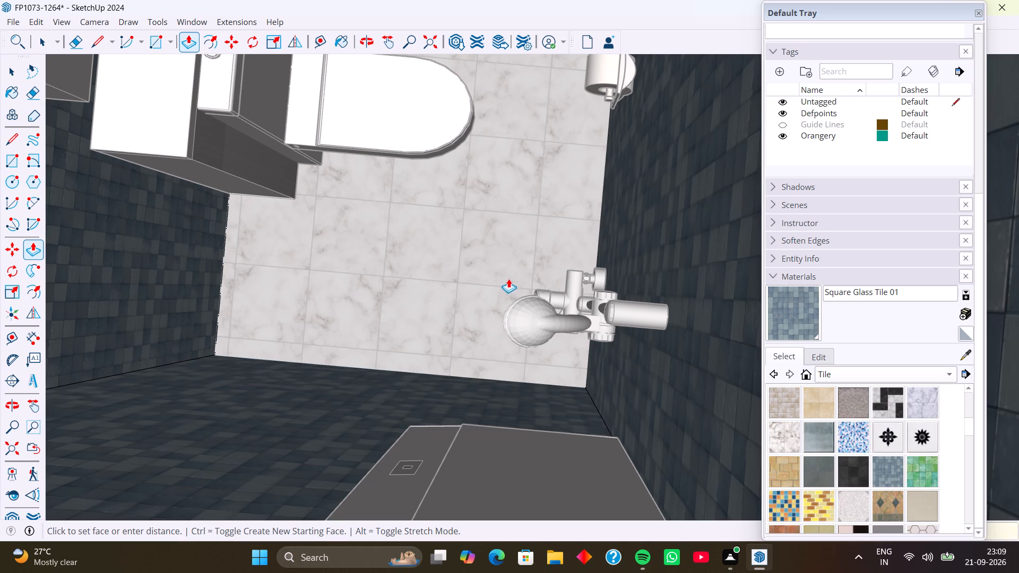
Paint the bathroom floor face with Square Glass Tile 01.
{"action": "left_click", "coordinate": [801, 320]}
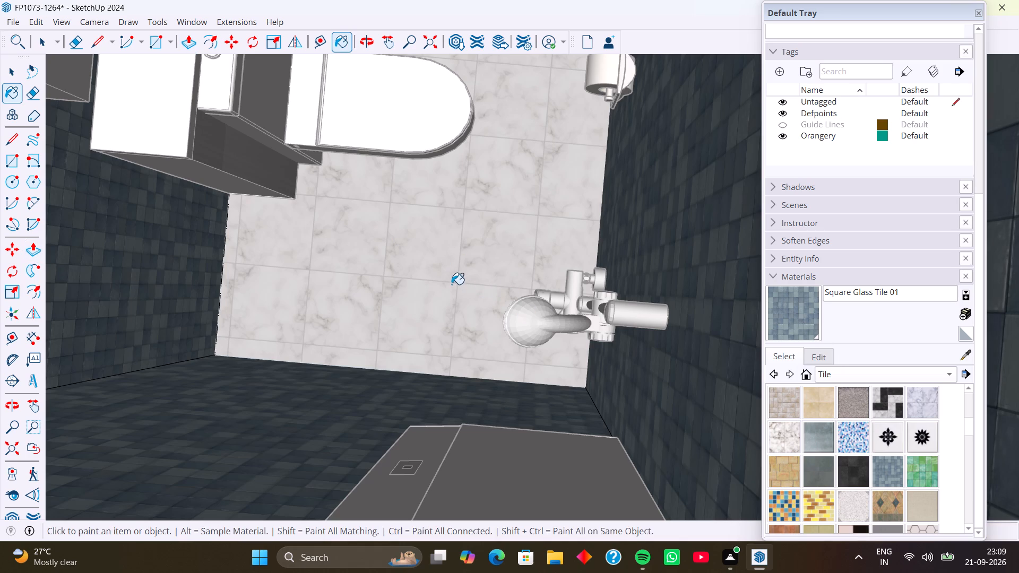
{"action": "left_click", "coordinate": [447, 266]}
Pull the painted bathroom floor face up slightly so it sits above the marble floor.
{"action": "scroll", "coordinate": [452, 266], "scroll_direction": "down", "scroll_amount": 8}
{"action": "middle_click_drag", "start_coordinate": [432, 301], "coordinate": [489, 158]}
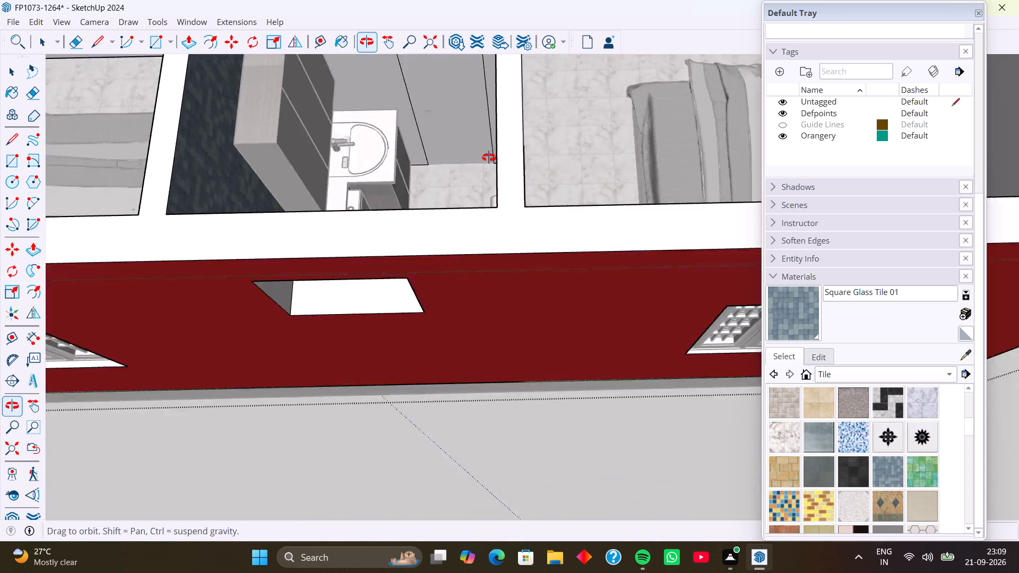
{"action": "middle_click_drag", "start_coordinate": [489, 158], "coordinate": [494, 124]}
{"action": "scroll", "coordinate": [451, 221], "scroll_direction": "down", "scroll_amount": 3}
{"action": "middle_click_drag", "start_coordinate": [451, 202], "coordinate": [443, 462]}
{"action": "scroll", "coordinate": [413, 347], "scroll_direction": "up", "scroll_amount": 3}
{"action": "middle_click_drag", "start_coordinate": [427, 366], "coordinate": [452, 285]}
{"action": "scroll", "coordinate": [454, 282], "scroll_direction": "up", "scroll_amount": 5}
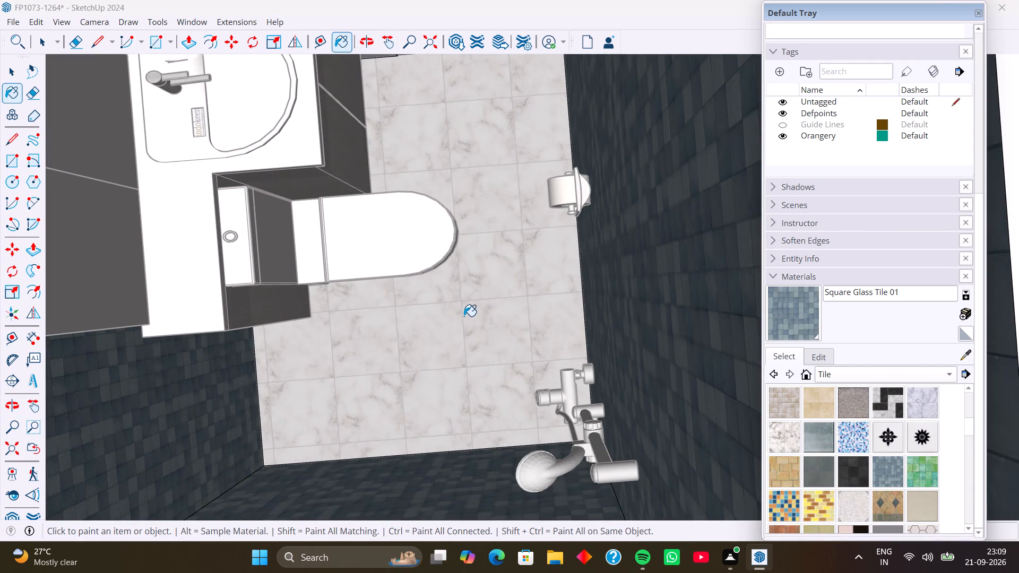
{"action": "key", "text": "p"}
{"action": "left_click", "coordinate": [464, 316]}
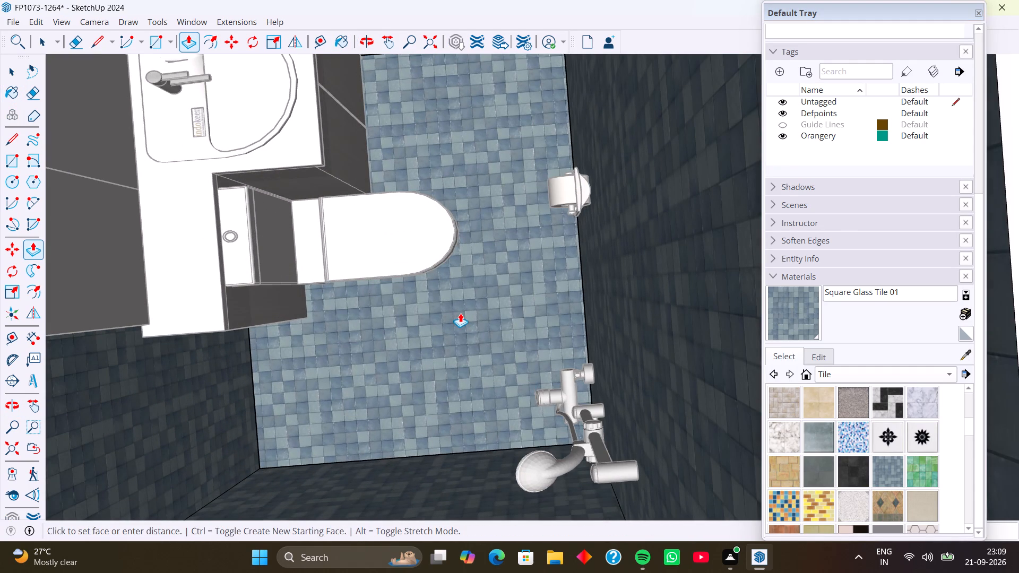
{"action": "left_click", "coordinate": [460, 313]}
Delete the blank face covering the doorway in the bathroom's door wall, then leave group editing.
{"action": "middle_click_drag", "start_coordinate": [461, 352], "coordinate": [465, 257]}
{"action": "scroll", "coordinate": [461, 352], "scroll_direction": "up", "scroll_amount": 1}
{"action": "scroll", "coordinate": [467, 311], "scroll_direction": "down", "scroll_amount": 4}
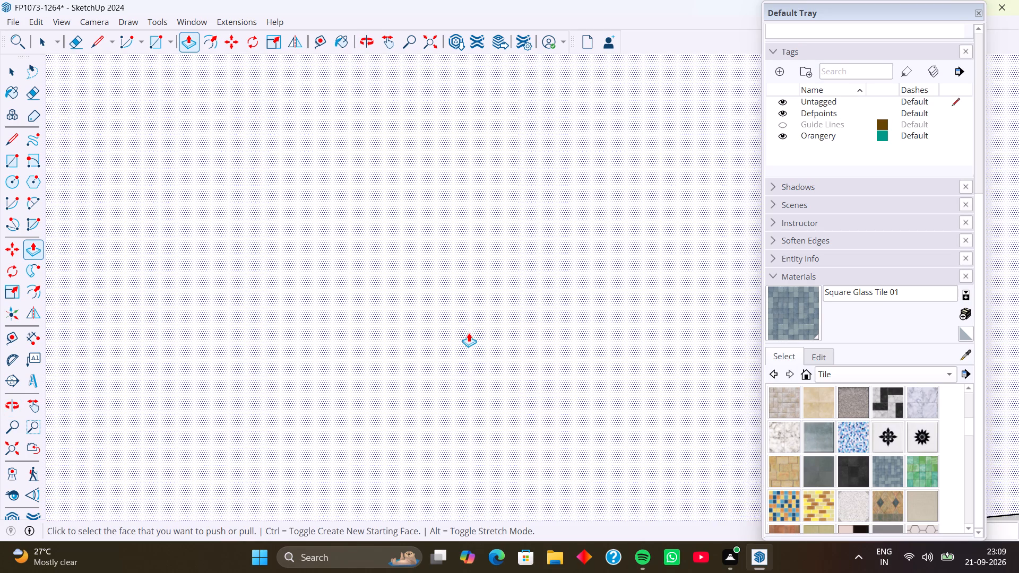
{"action": "scroll", "coordinate": [470, 327], "scroll_direction": "down", "scroll_amount": 20}
{"action": "scroll", "coordinate": [470, 327], "scroll_direction": "down", "scroll_amount": 13}
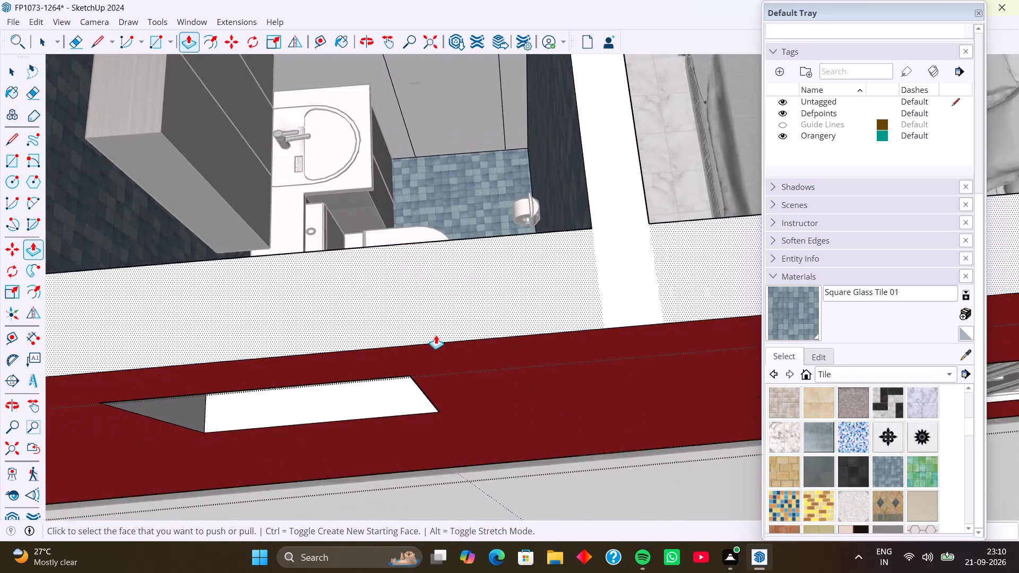
{"action": "scroll", "coordinate": [436, 335], "scroll_direction": "down", "scroll_amount": 13}
{"action": "middle_click_drag", "start_coordinate": [418, 327], "coordinate": [533, 370]}
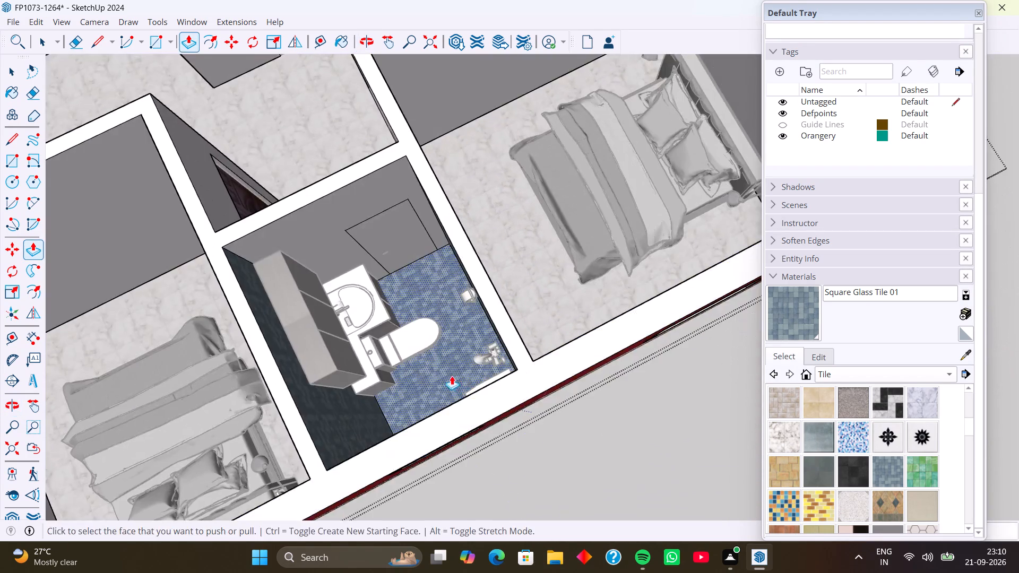
{"action": "middle_click_drag", "start_coordinate": [452, 376], "coordinate": [565, 323]}
{"action": "middle_click_drag", "start_coordinate": [395, 366], "coordinate": [530, 331]}
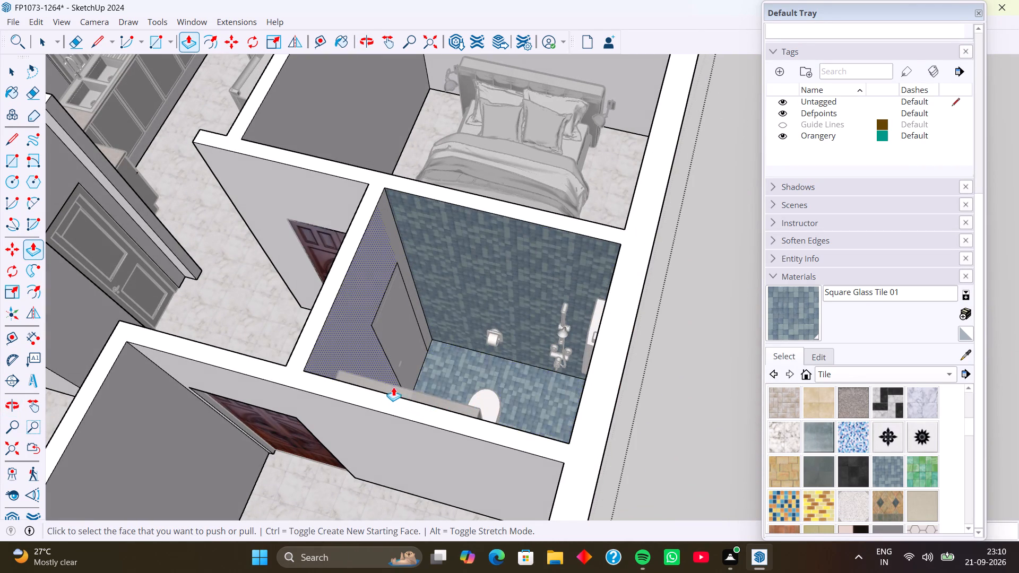
{"action": "middle_click_drag", "start_coordinate": [467, 412], "coordinate": [275, 407]}
{"action": "middle_click_drag", "start_coordinate": [390, 394], "coordinate": [277, 385]}
{"action": "scroll", "coordinate": [384, 386], "scroll_direction": "down", "scroll_amount": 5}
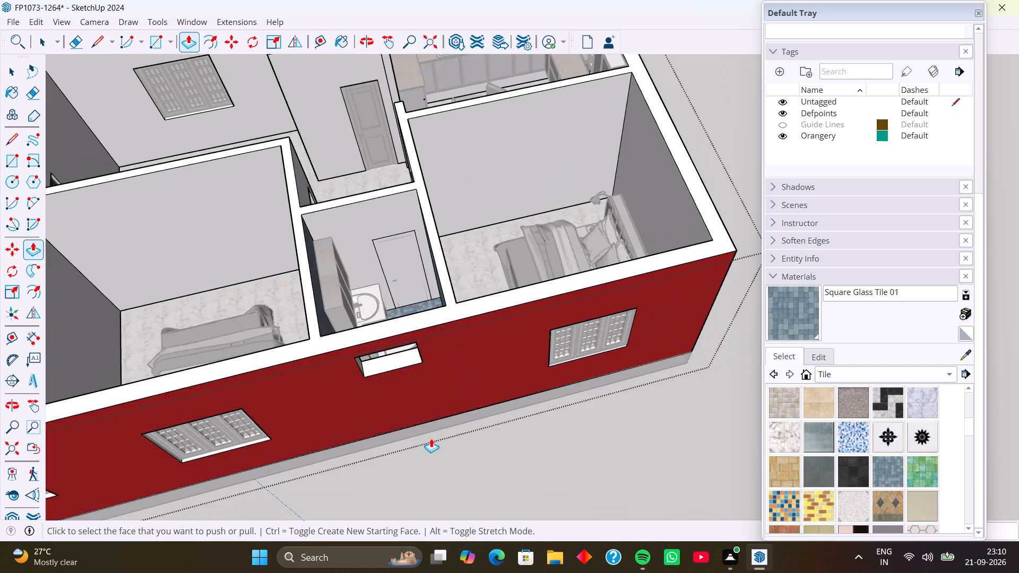
{"action": "middle_click_drag", "start_coordinate": [428, 438], "coordinate": [300, 359], "text": "shift"}
{"action": "middle_click_drag", "start_coordinate": [330, 361], "coordinate": [333, 387]}
{"action": "middle_click_drag", "start_coordinate": [321, 313], "coordinate": [447, 300], "text": "shift"}
{"action": "middle_click_drag", "start_coordinate": [481, 352], "coordinate": [382, 394]}
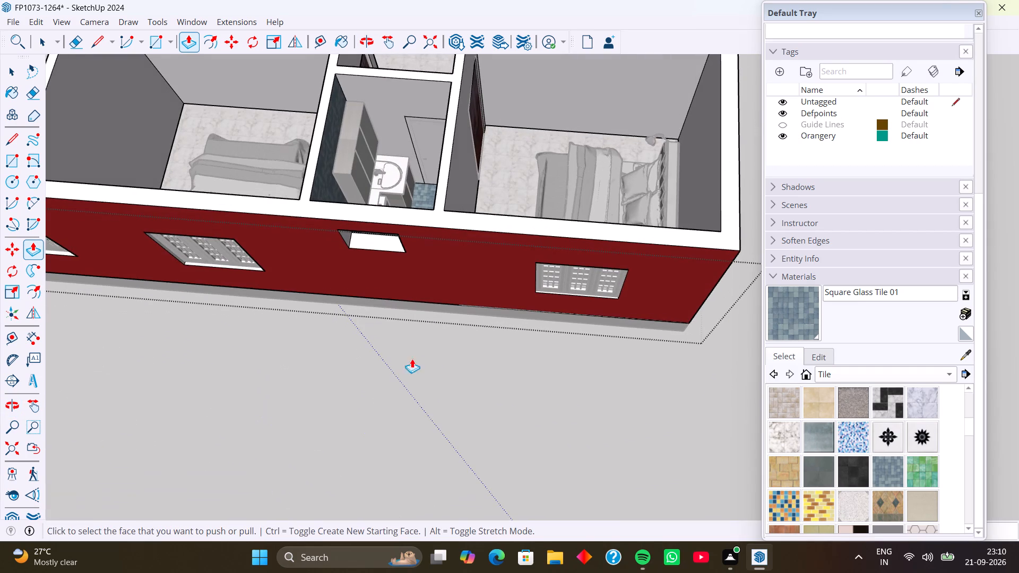
{"action": "key", "text": "space"}
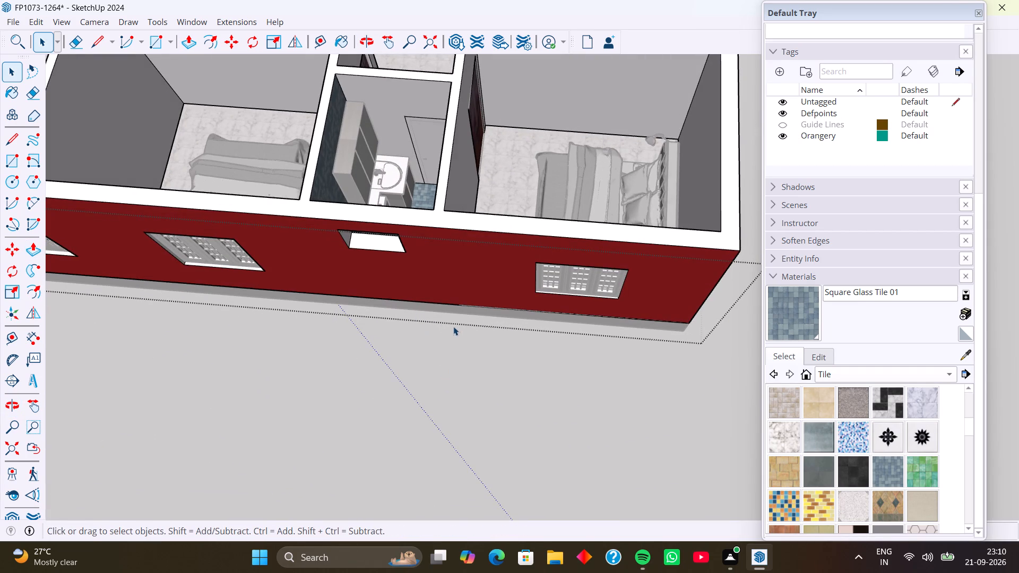
{"action": "middle_click_drag", "start_coordinate": [446, 318], "coordinate": [477, 399], "text": "shift"}
{"action": "middle_click_drag", "start_coordinate": [473, 326], "coordinate": [595, 286]}
{"action": "scroll", "coordinate": [495, 240], "scroll_direction": "up", "scroll_amount": 2}
{"action": "left_click", "coordinate": [455, 258]}
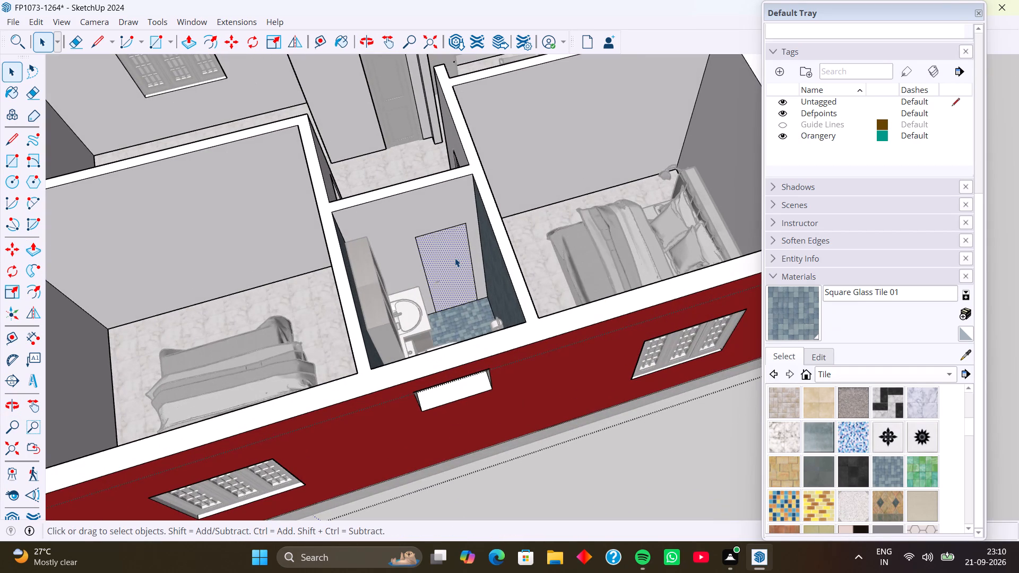
{"action": "key", "text": "Delete"}
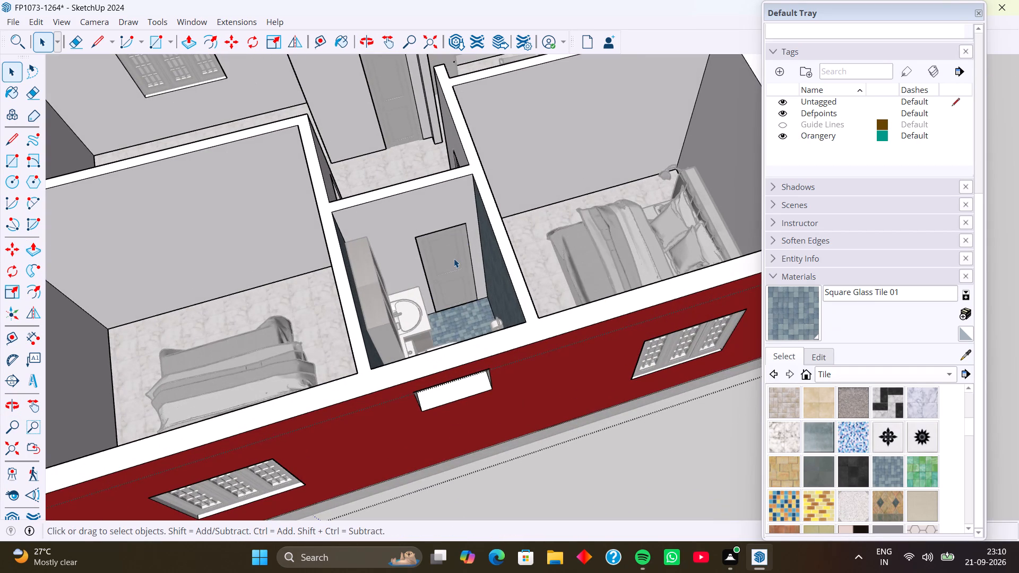
{"action": "left_click", "coordinate": [454, 258]}
{"action": "scroll", "coordinate": [454, 259], "scroll_direction": "up", "scroll_amount": 10}
{"action": "middle_click_drag", "start_coordinate": [438, 277], "coordinate": [393, 247]}
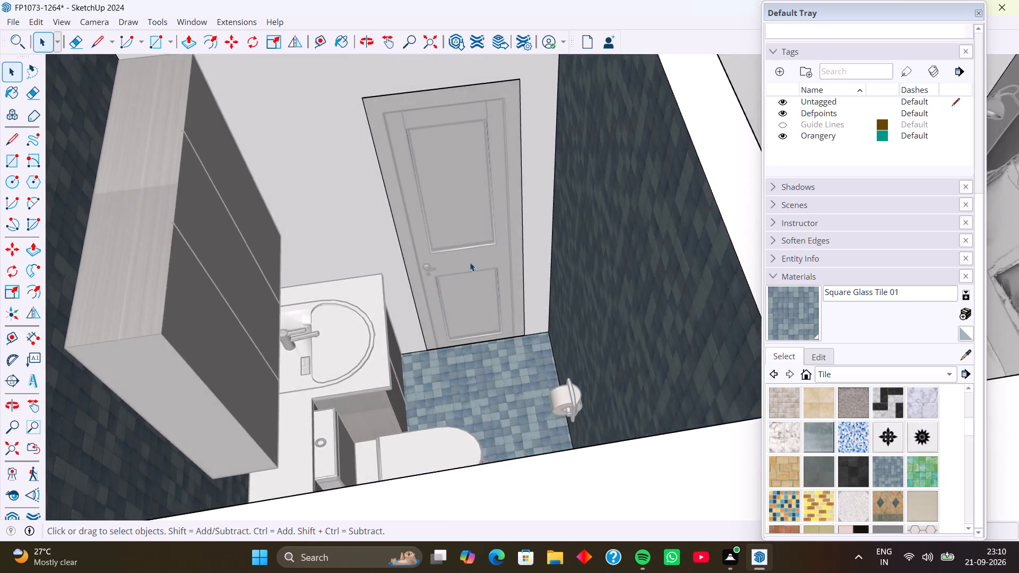
{"action": "scroll", "coordinate": [473, 271], "scroll_direction": "down", "scroll_amount": 11}
{"action": "left_click", "coordinate": [591, 497]}
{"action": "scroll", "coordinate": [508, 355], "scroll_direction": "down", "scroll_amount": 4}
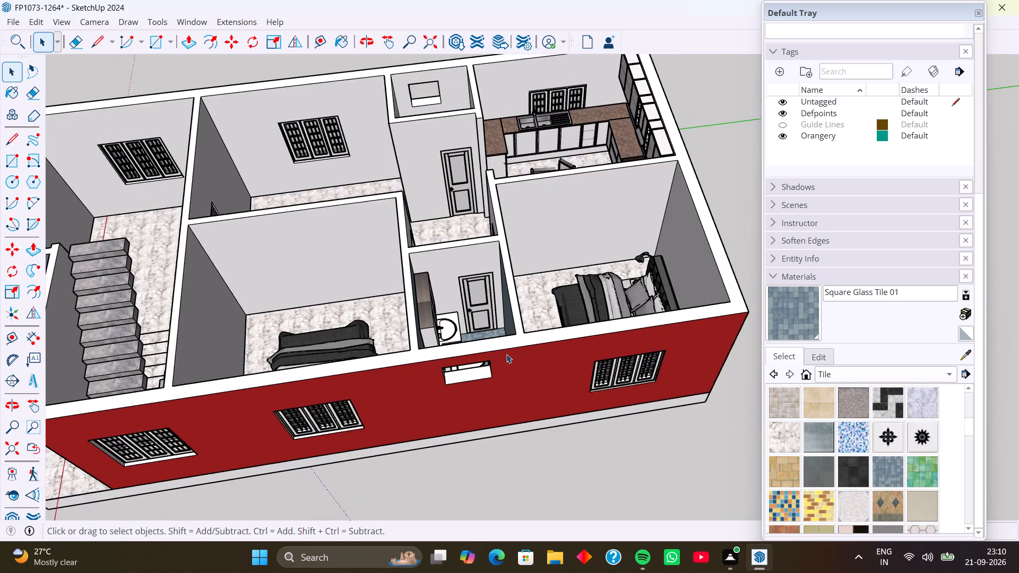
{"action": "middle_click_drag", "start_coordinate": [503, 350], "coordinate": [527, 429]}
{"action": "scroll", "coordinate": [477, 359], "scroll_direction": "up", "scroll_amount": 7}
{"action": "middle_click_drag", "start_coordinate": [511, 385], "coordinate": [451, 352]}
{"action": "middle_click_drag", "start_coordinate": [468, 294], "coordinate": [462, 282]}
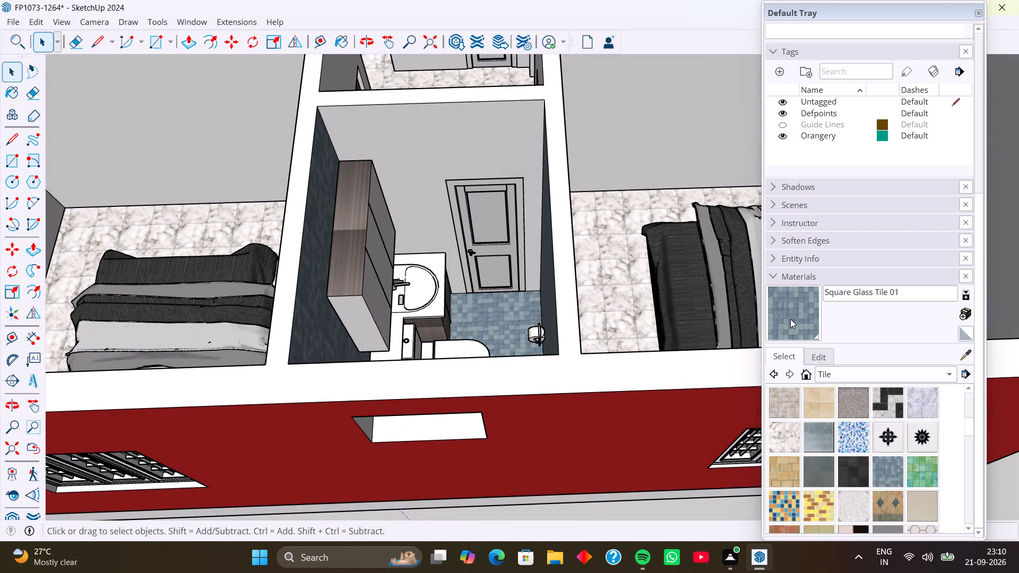
Open the wall group for editing and paint the bathroom's main door-wall face with Square Glass Tile 01.
{"action": "scroll", "coordinate": [812, 444], "scroll_direction": "up", "scroll_amount": 3}
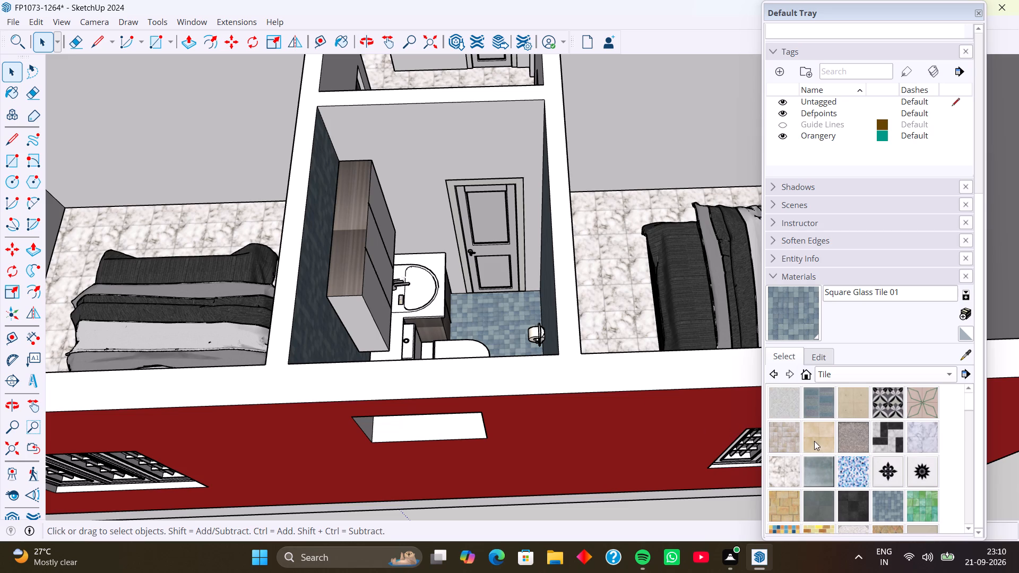
{"action": "scroll", "coordinate": [811, 441], "scroll_direction": "down", "scroll_amount": 7}
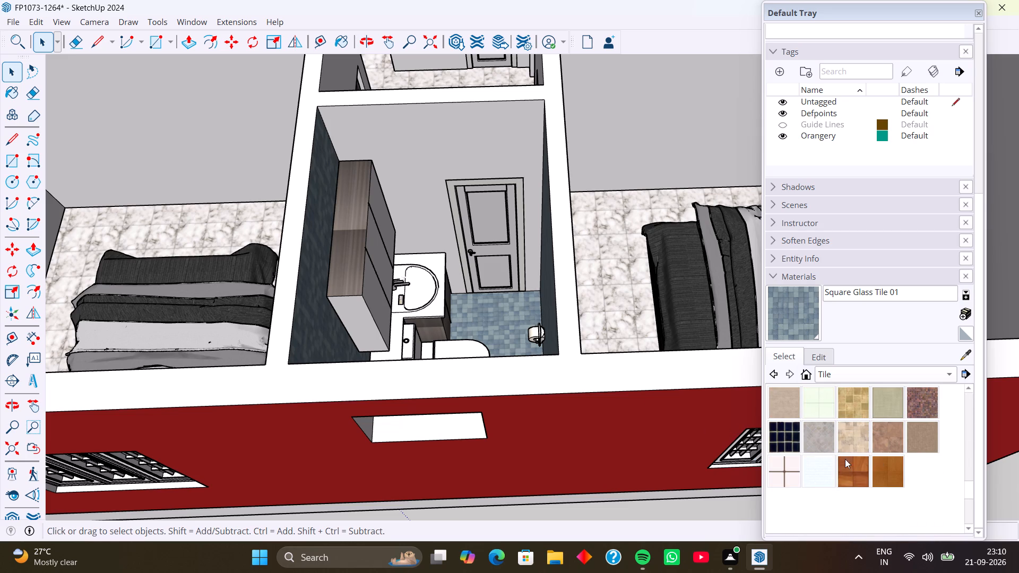
{"action": "scroll", "coordinate": [818, 432], "scroll_direction": "up", "scroll_amount": 2}
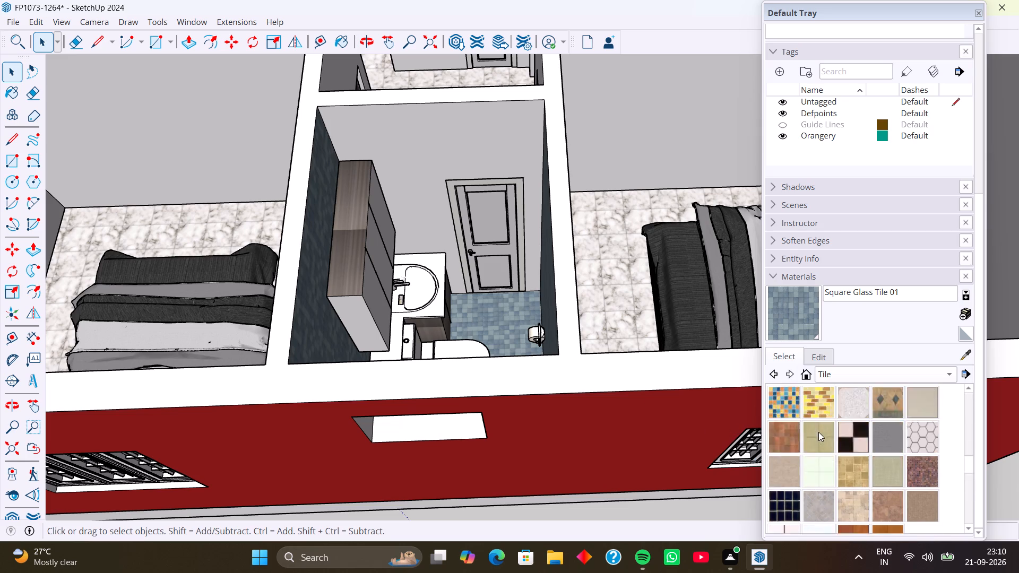
{"action": "scroll", "coordinate": [818, 432], "scroll_direction": "up", "scroll_amount": 2}
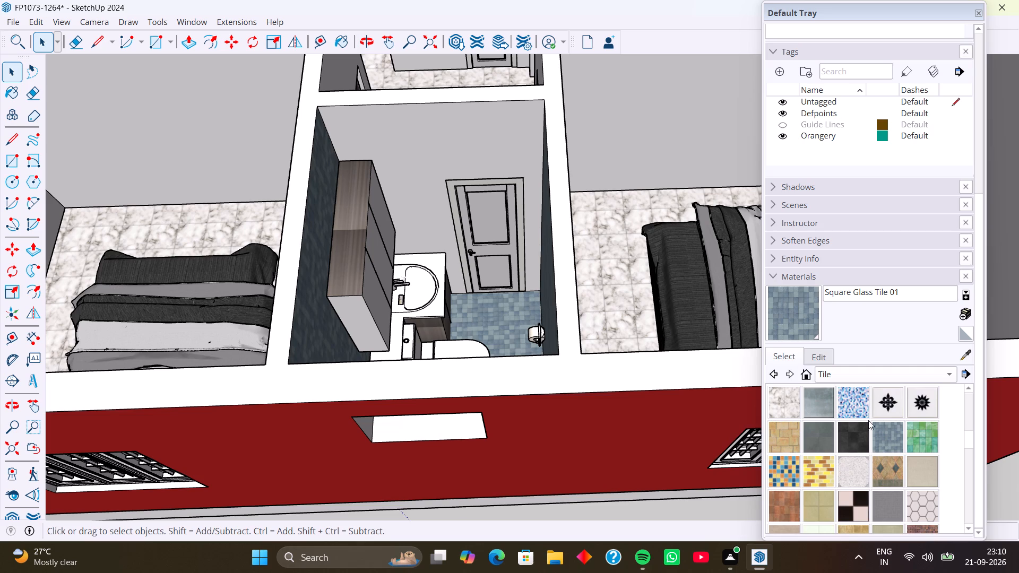
{"action": "left_click", "coordinate": [433, 149]}
{"action": "left_click", "coordinate": [431, 147]}
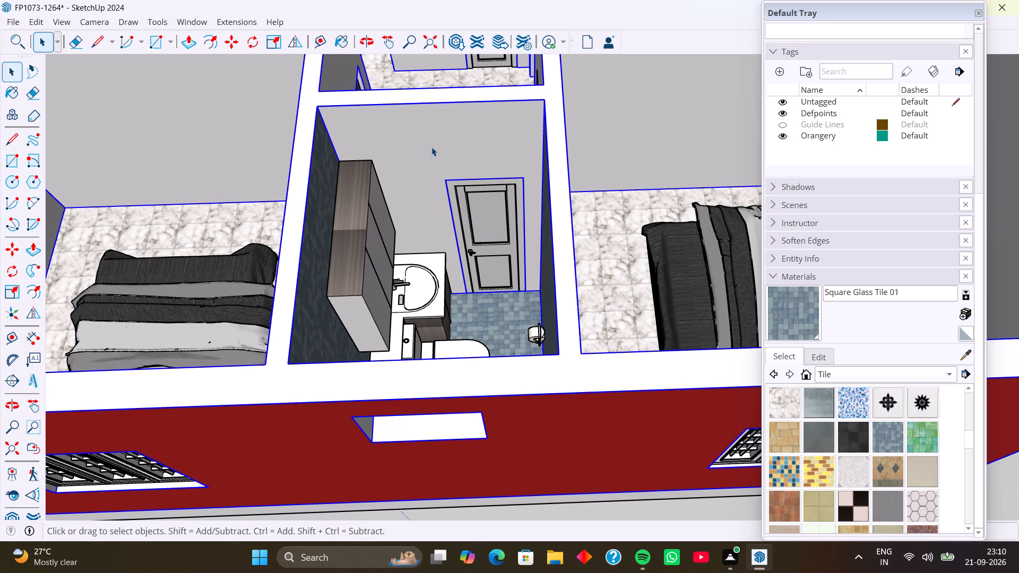
{"action": "left_click", "coordinate": [431, 147]}
{"action": "left_click", "coordinate": [431, 146]}
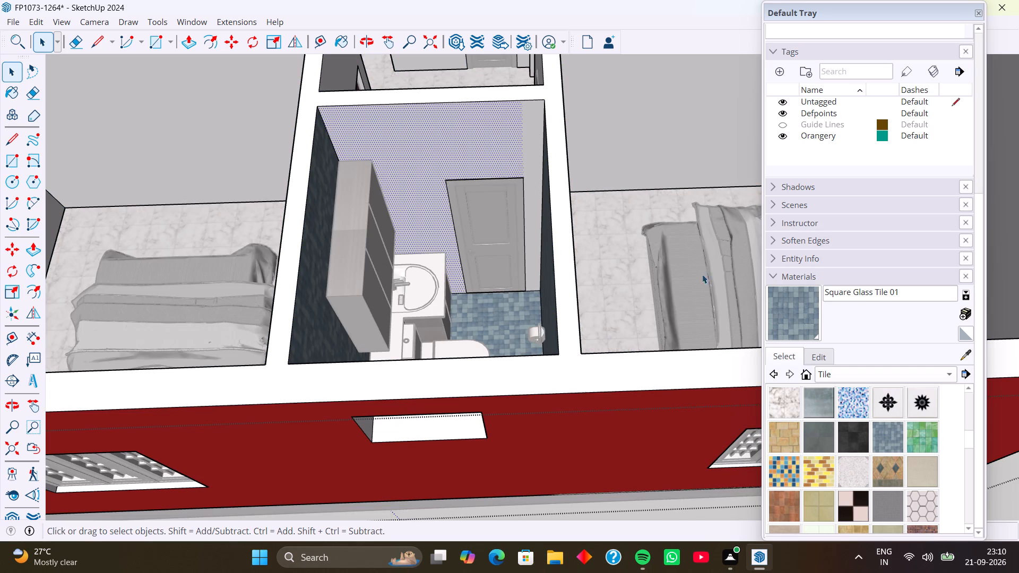
{"action": "left_click_drag", "start_coordinate": [884, 434], "coordinate": [873, 429]}
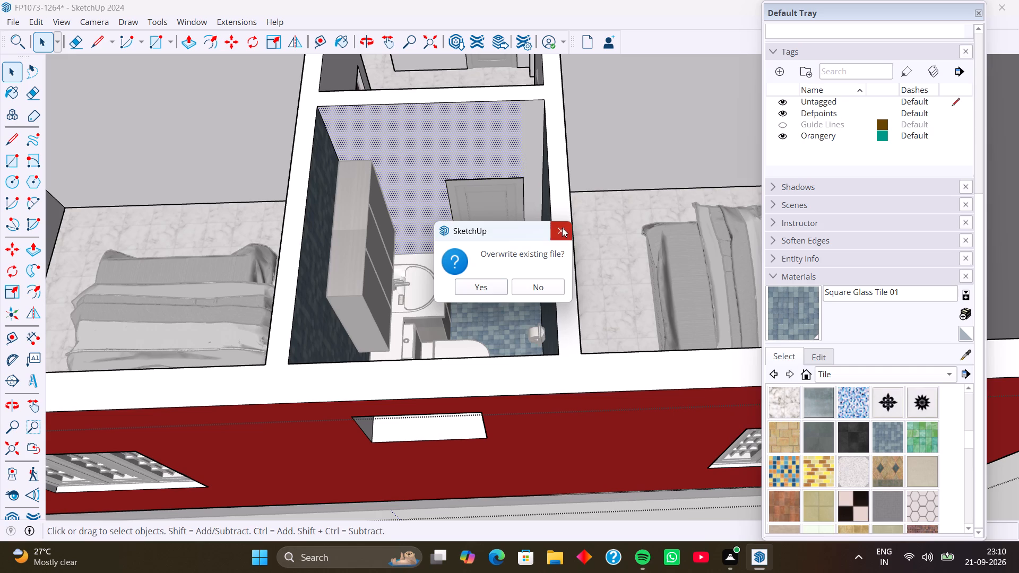
{"action": "left_click", "coordinate": [562, 228]}
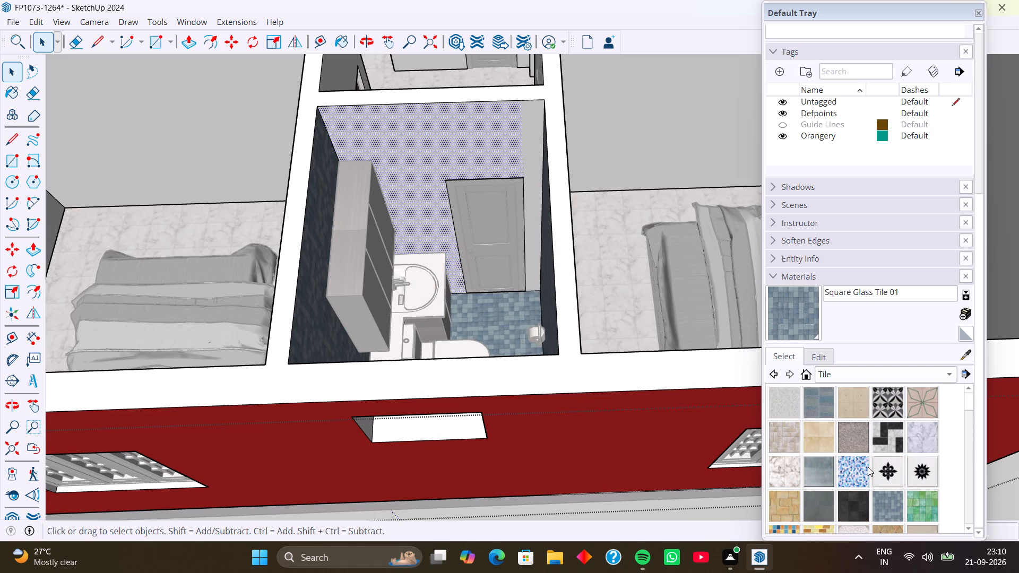
{"action": "left_click", "coordinate": [885, 506]}
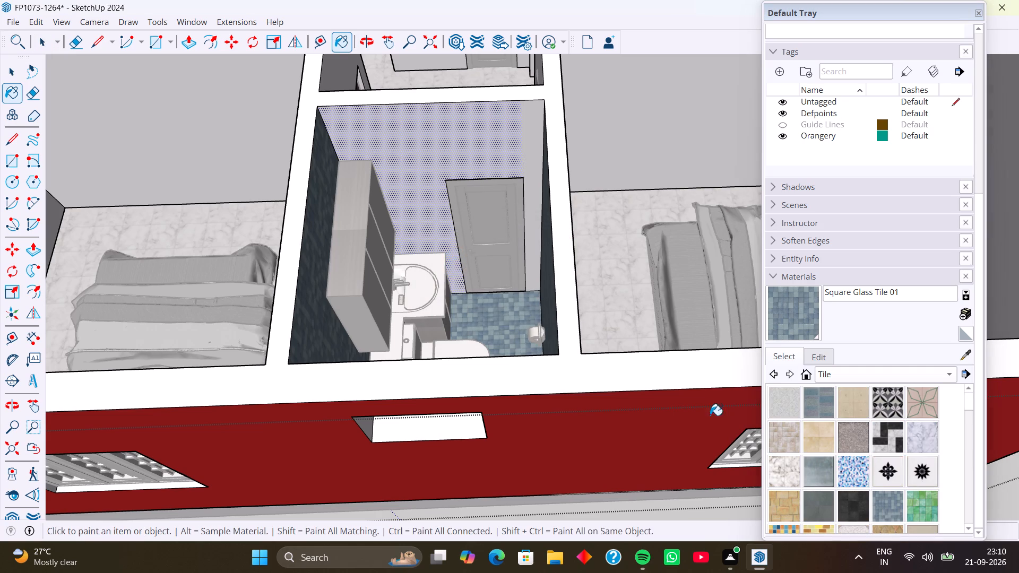
{"action": "left_click", "coordinate": [387, 153]}
Paint the remaining narrow strip of wall beside the bathroom door with the same glass tile, then leave group editing.
{"action": "middle_click_drag", "start_coordinate": [417, 172], "coordinate": [529, 153]}
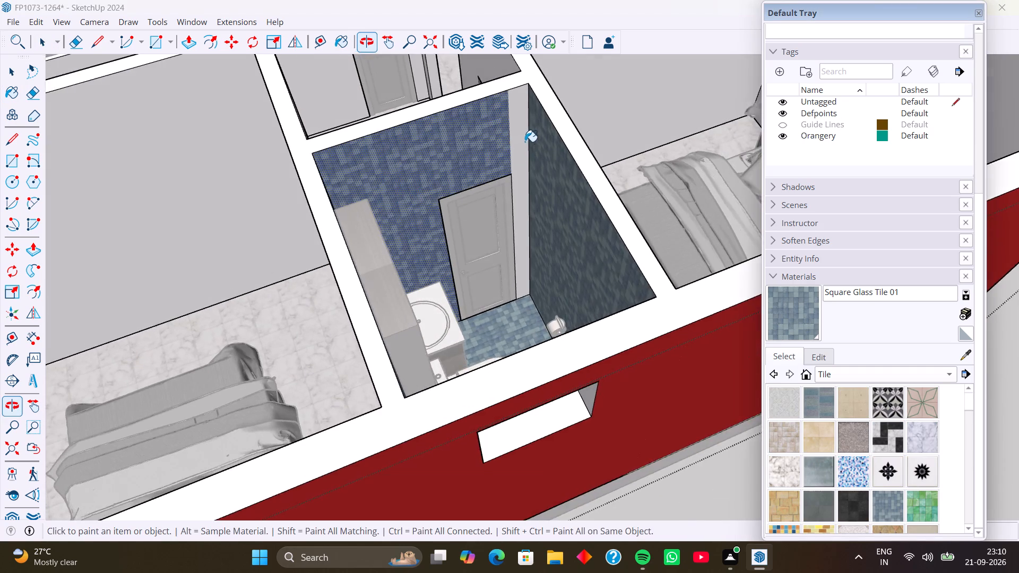
{"action": "scroll", "coordinate": [524, 141], "scroll_direction": "up", "scroll_amount": 3}
{"action": "left_click", "coordinate": [523, 141]}
{"action": "scroll", "coordinate": [416, 136], "scroll_direction": "down", "scroll_amount": 5}
{"action": "middle_click_drag", "start_coordinate": [392, 161], "coordinate": [298, 154]}
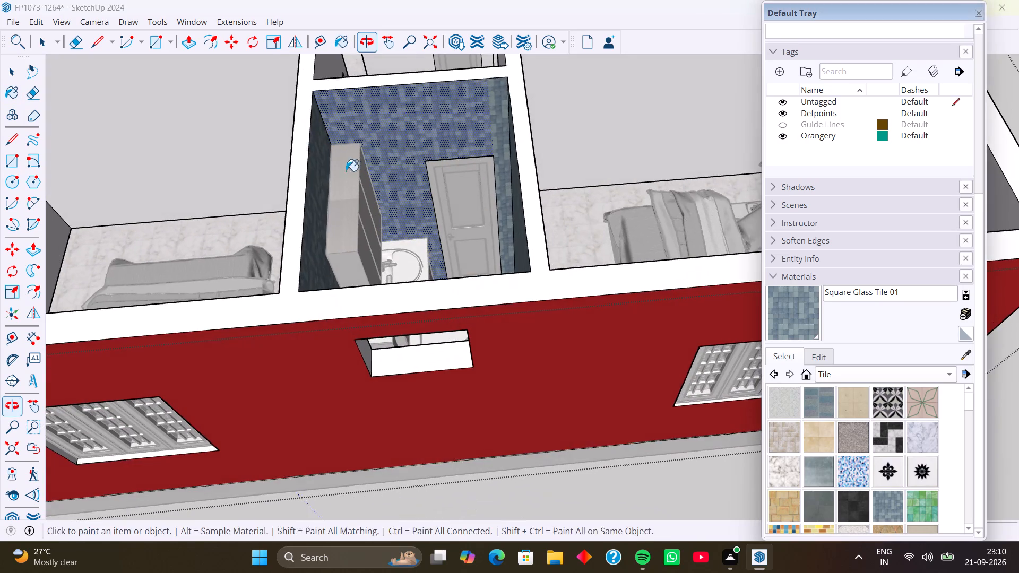
{"action": "middle_click_drag", "start_coordinate": [384, 162], "coordinate": [263, 173]}
{"action": "middle_click_drag", "start_coordinate": [382, 184], "coordinate": [257, 194]}
{"action": "middle_click_drag", "start_coordinate": [424, 196], "coordinate": [257, 199]}
{"action": "scroll", "coordinate": [242, 207], "scroll_direction": "down", "scroll_amount": 3}
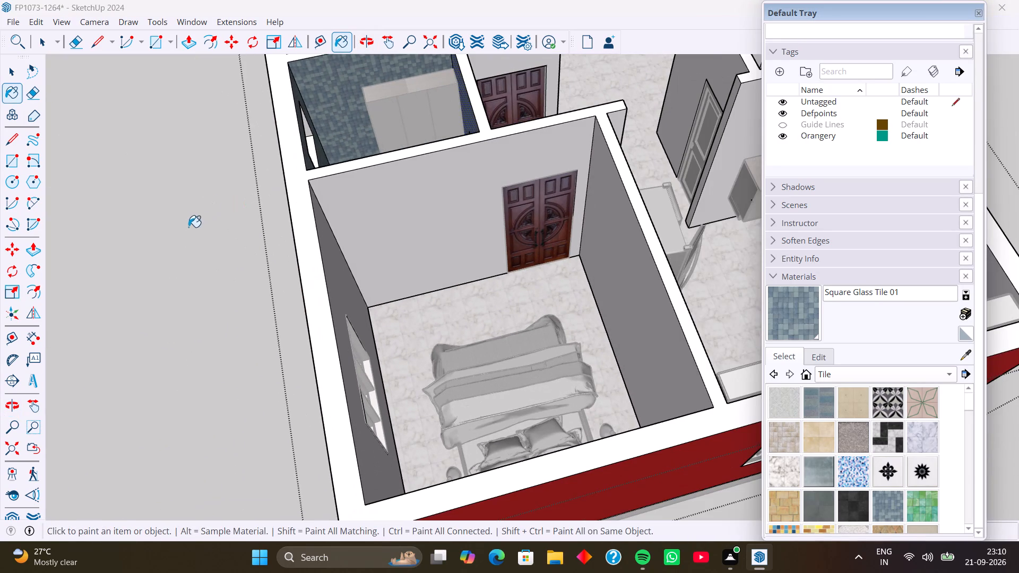
{"action": "key", "text": "space"}
{"action": "left_click", "coordinate": [175, 227]}
Examine the whole house model from several sides to review the rooms, finishes and furniture.
{"action": "scroll", "coordinate": [297, 196], "scroll_direction": "down", "scroll_amount": 5}
{"action": "middle_click_drag", "start_coordinate": [337, 211], "coordinate": [236, 240]}
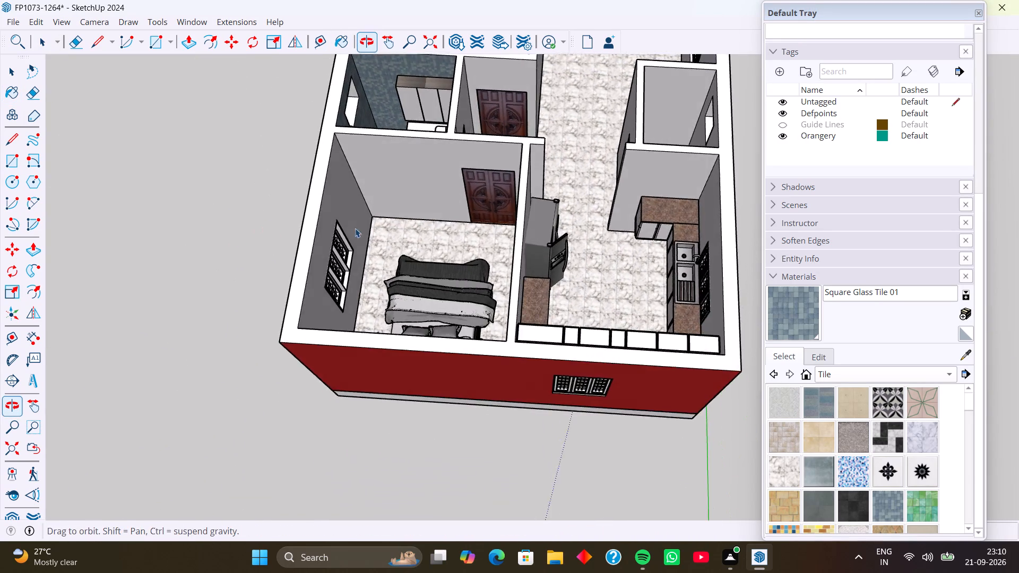
{"action": "scroll", "coordinate": [432, 213], "scroll_direction": "down", "scroll_amount": 5}
{"action": "middle_click_drag", "start_coordinate": [459, 237], "coordinate": [368, 194]}
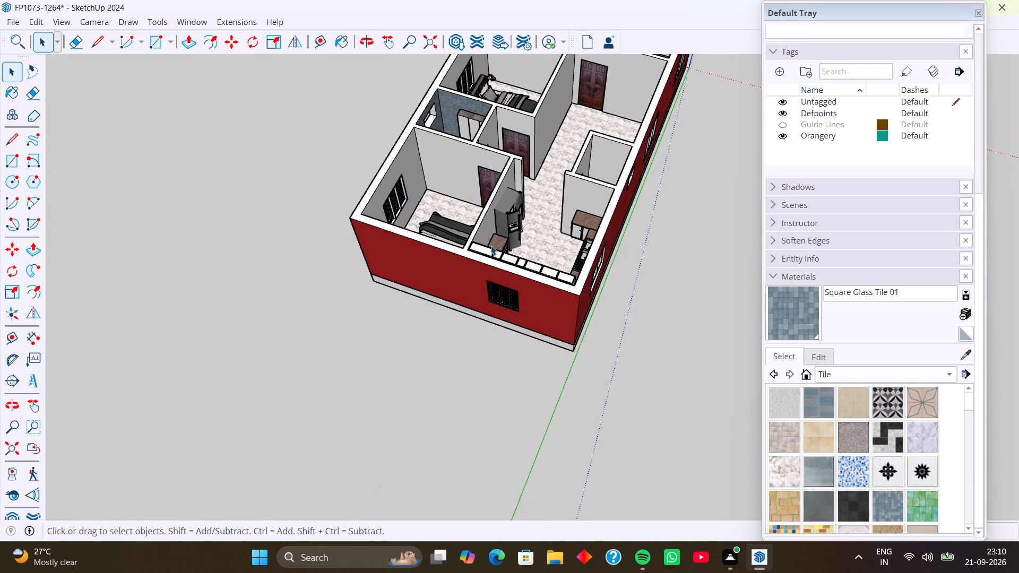
{"action": "middle_click_drag", "start_coordinate": [483, 229], "coordinate": [391, 361]}
{"action": "middle_click_drag", "start_coordinate": [485, 308], "coordinate": [536, 311]}
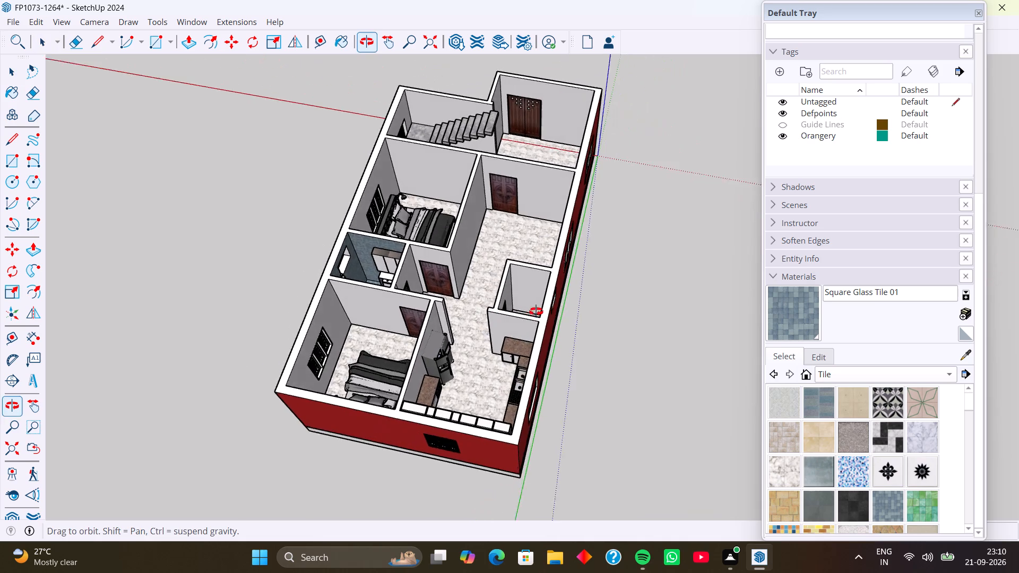
{"action": "middle_click_drag", "start_coordinate": [536, 311], "coordinate": [537, 311]}
{"action": "middle_click_drag", "start_coordinate": [423, 301], "coordinate": [555, 255]}
{"action": "middle_click_drag", "start_coordinate": [389, 328], "coordinate": [539, 285]}
{"action": "middle_click_drag", "start_coordinate": [413, 363], "coordinate": [518, 328]}
{"action": "scroll", "coordinate": [430, 359], "scroll_direction": "up", "scroll_amount": 1}
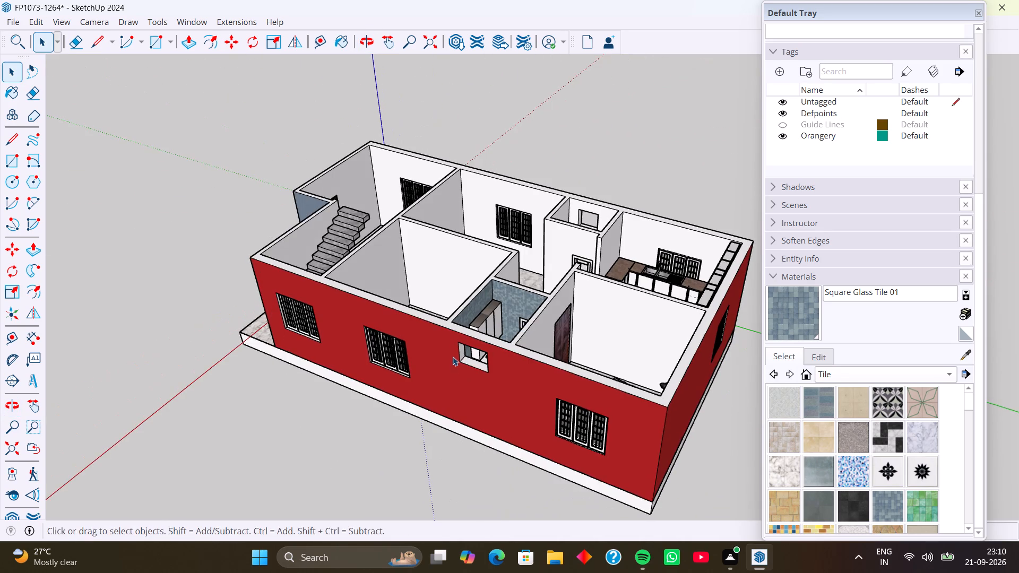
{"action": "middle_click_drag", "start_coordinate": [453, 356], "coordinate": [434, 364]}
{"action": "middle_click_drag", "start_coordinate": [431, 382], "coordinate": [513, 385]}
{"action": "middle_click_drag", "start_coordinate": [476, 365], "coordinate": [487, 424]}
{"action": "middle_click_drag", "start_coordinate": [468, 394], "coordinate": [465, 497]}
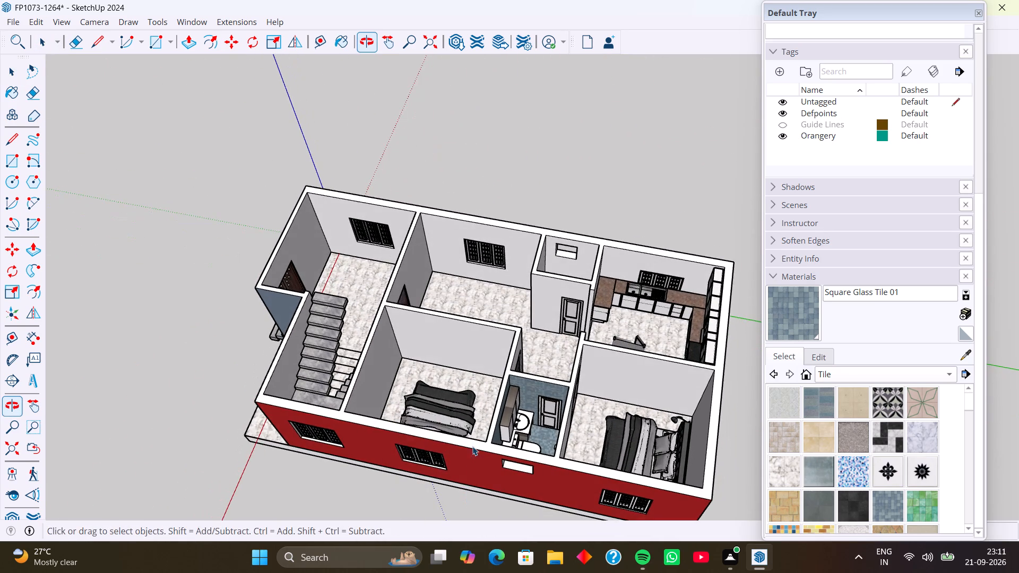
{"action": "middle_click_drag", "start_coordinate": [481, 432], "coordinate": [541, 397]}
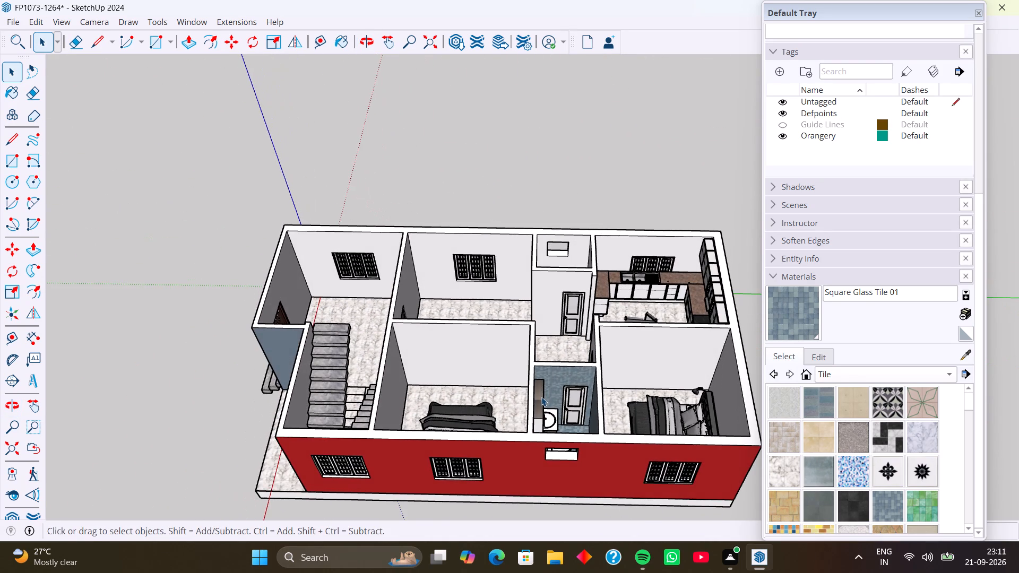
Open 3D Warehouse and look through the kitchen models.
{"action": "left_click", "coordinate": [189, 20]}
{"action": "left_click", "coordinate": [237, 121]}
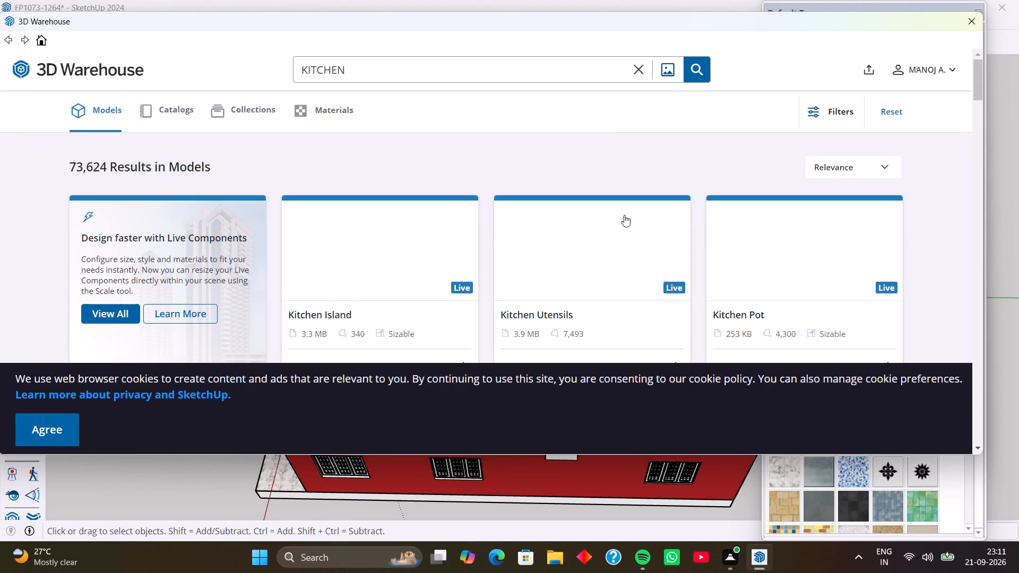
{"action": "scroll", "coordinate": [583, 229], "scroll_direction": "down", "scroll_amount": 3}
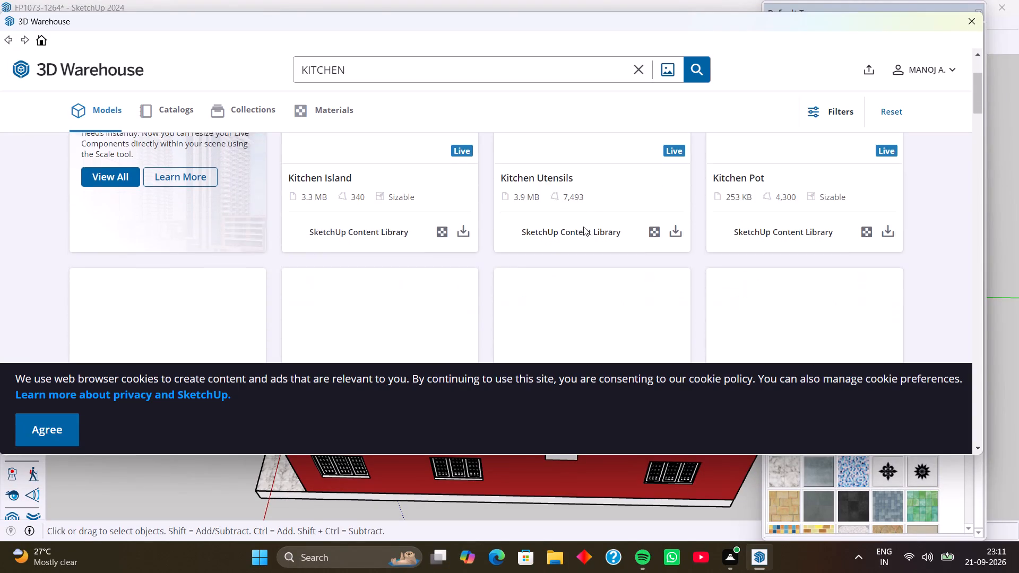
{"action": "scroll", "coordinate": [583, 227], "scroll_direction": "down", "scroll_amount": 3}
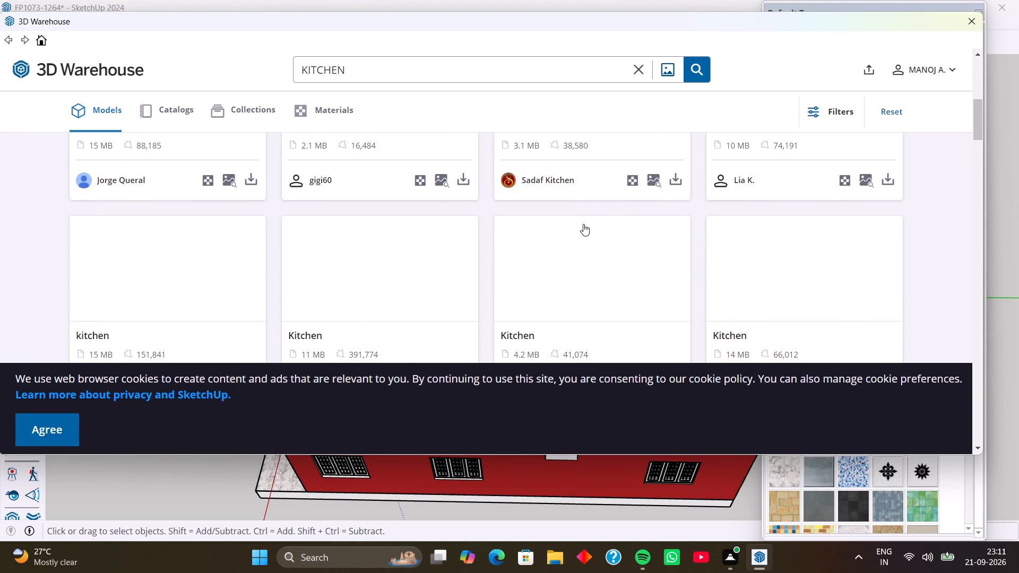
{"action": "scroll", "coordinate": [583, 224], "scroll_direction": "down", "scroll_amount": 7}
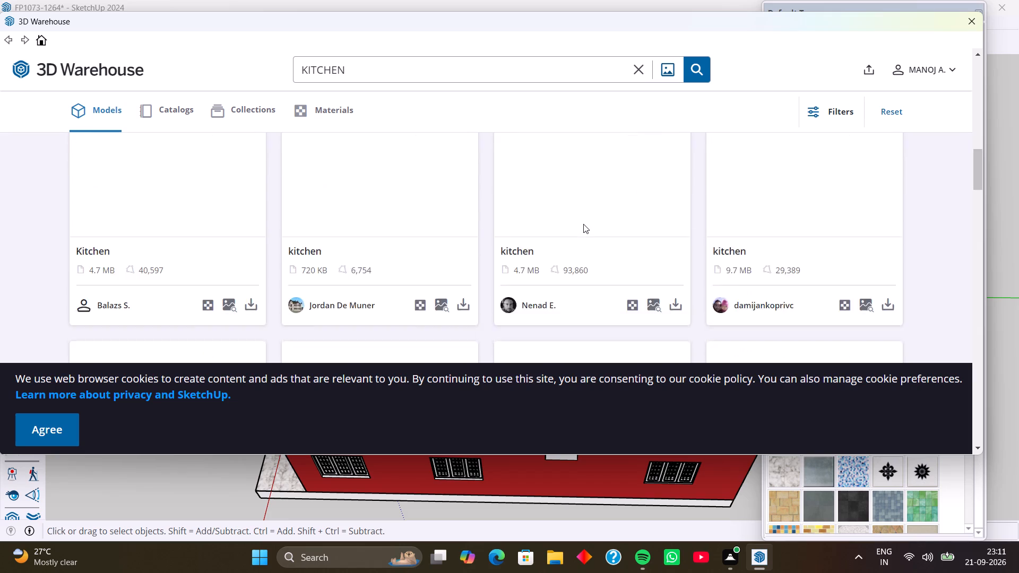
{"action": "scroll", "coordinate": [583, 224], "scroll_direction": "down", "scroll_amount": 6}
{"action": "scroll", "coordinate": [583, 224], "scroll_direction": "up", "scroll_amount": 4}
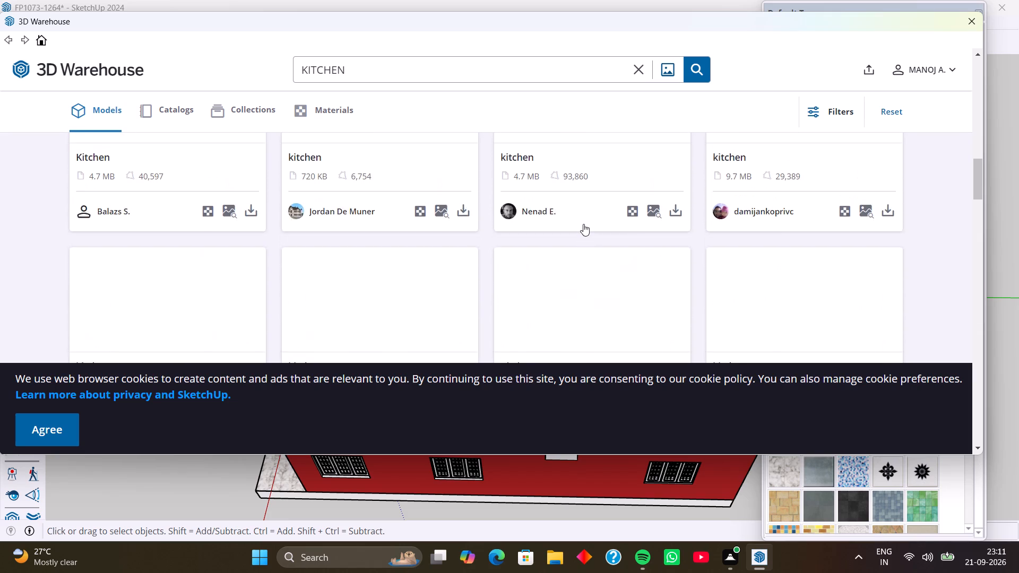
{"action": "scroll", "coordinate": [583, 224], "scroll_direction": "down", "scroll_amount": 8}
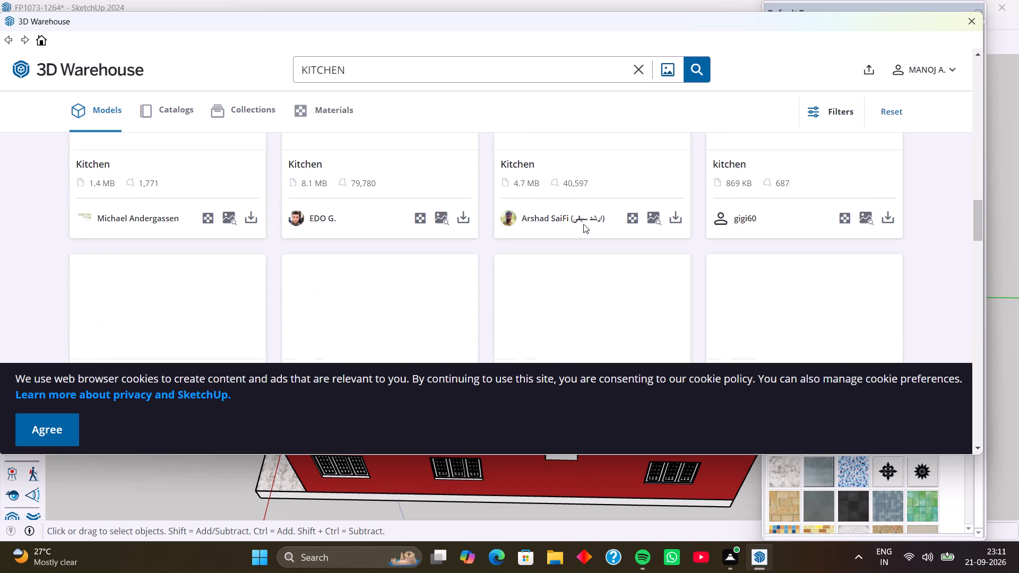
{"action": "scroll", "coordinate": [583, 224], "scroll_direction": "down", "scroll_amount": 11}
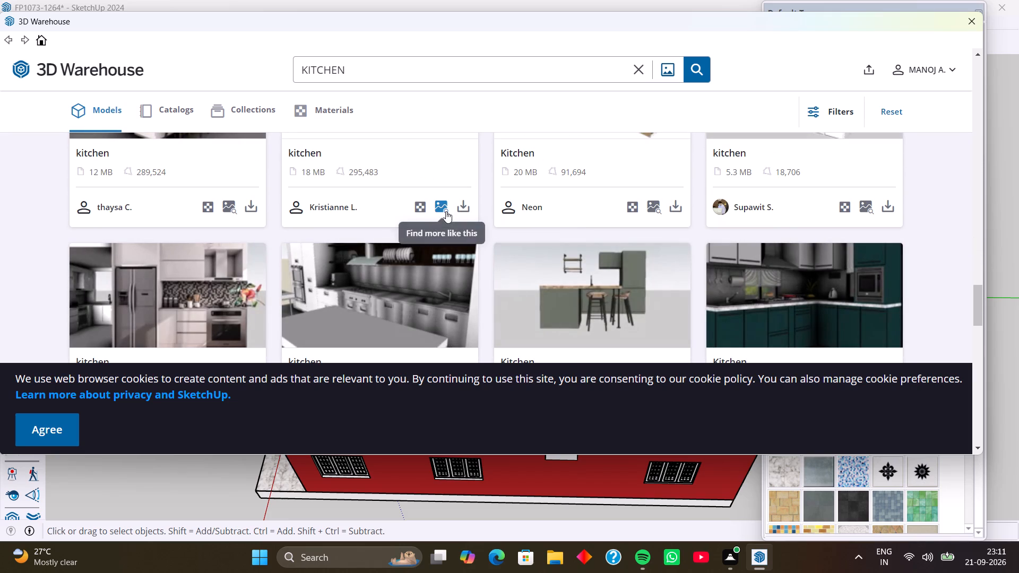
{"action": "scroll", "coordinate": [585, 188], "scroll_direction": "down", "scroll_amount": 4}
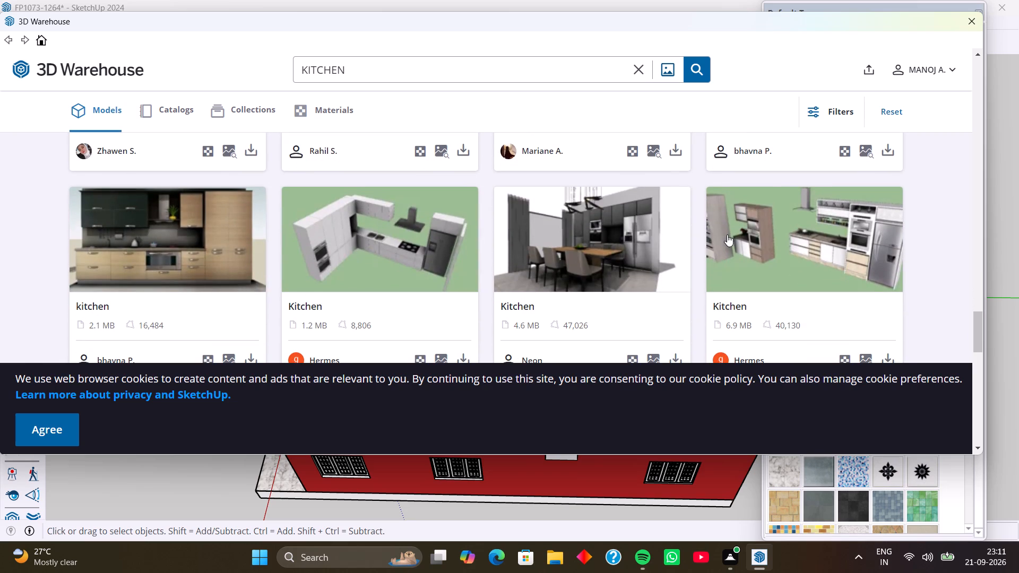
{"action": "scroll", "coordinate": [760, 227], "scroll_direction": "down", "scroll_amount": 2}
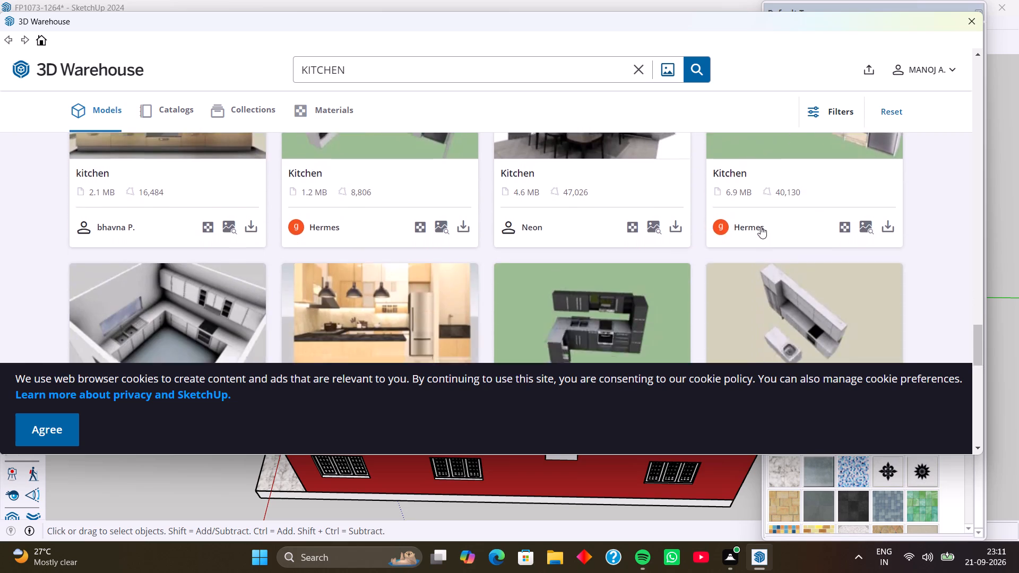
{"action": "scroll", "coordinate": [761, 227], "scroll_direction": "down", "scroll_amount": 2}
{"action": "scroll", "coordinate": [761, 227], "scroll_direction": "up", "scroll_amount": 1}
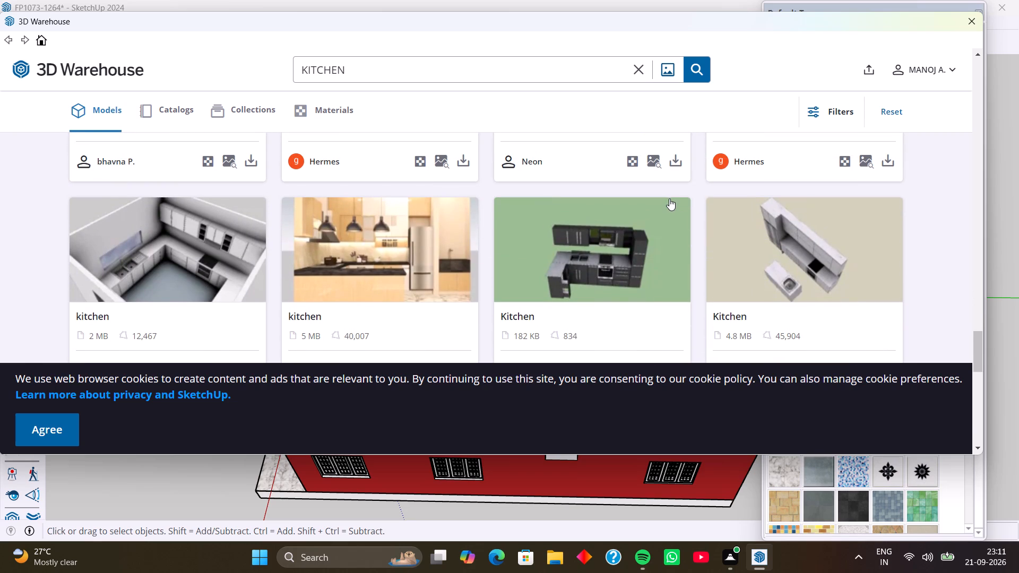
{"action": "scroll", "coordinate": [669, 198], "scroll_direction": "down", "scroll_amount": 5}
{"action": "scroll", "coordinate": [668, 198], "scroll_direction": "up", "scroll_amount": 5}
{"action": "scroll", "coordinate": [527, 117], "scroll_direction": "up", "scroll_amount": 4}
Search the 3D Warehouse models for "dining&living".
{"action": "left_click", "coordinate": [470, 75]}
{"action": "key", "text": "BackSpace"}
{"action": "key", "text": "BackSpace"}
{"action": "key", "text": "BackSpace"}
{"action": "key", "text": "BackSpace"}
{"action": "key", "text": "BackSpace"}
{"action": "key", "text": "BackSpace"}
{"action": "key", "text": "BackSpace"}
{"action": "key", "text": "BackSpace"}
{"action": "key", "text": "BackSpace"}
{"action": "key", "text": "BackSpace"}
{"action": "key", "text": "BackSpace"}
{"action": "key", "text": "BackSpace"}
{"action": "key", "text": "BackSpace"}
{"action": "key", "text": "BackSpace"}
{"action": "key", "text": "BackSpace"}
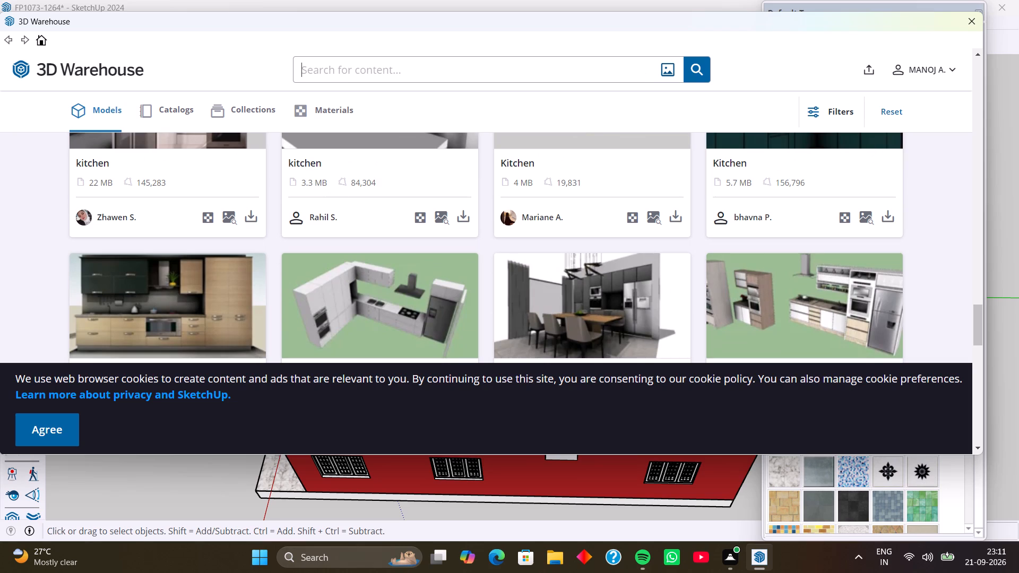
{"action": "key", "text": "d"}
{"action": "type", "text": "ini"}
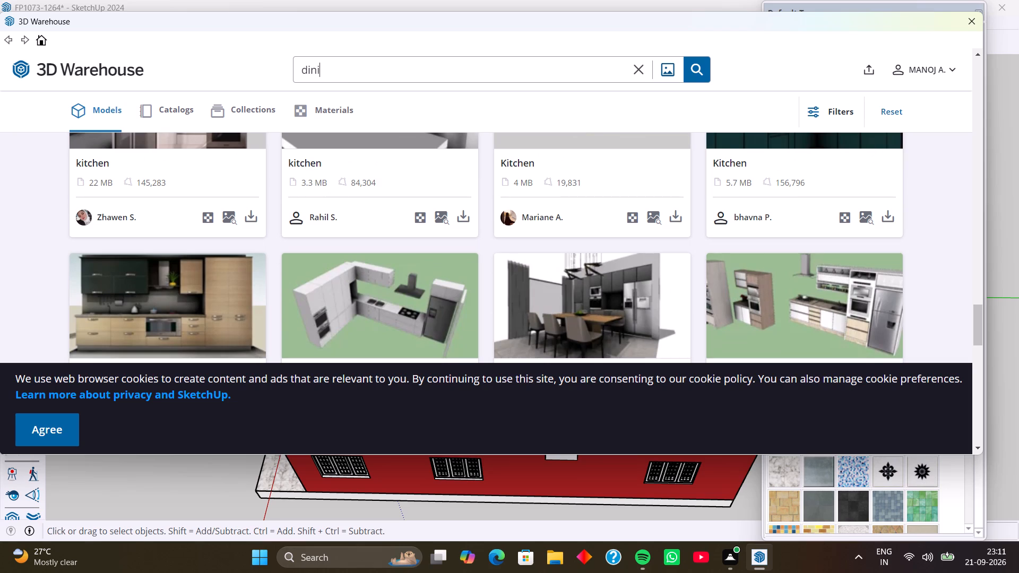
{"action": "type", "text": "ng"}
{"action": "key", "text": "shift+ampersand"}
{"action": "type", "text": "living"}
{"action": "key", "text": "Return"}
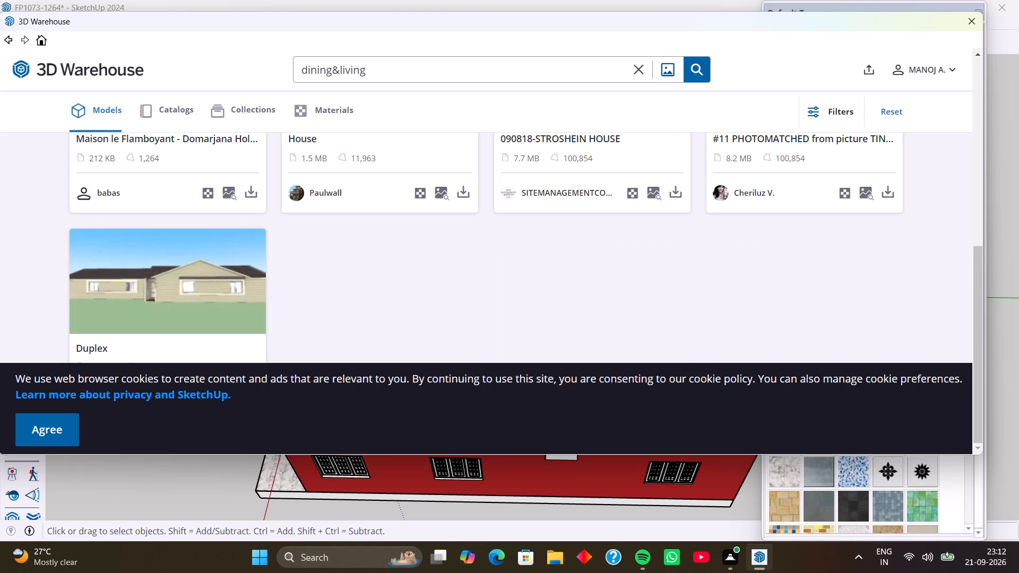
{"action": "scroll", "coordinate": [394, 163], "scroll_direction": "up", "scroll_amount": 3}
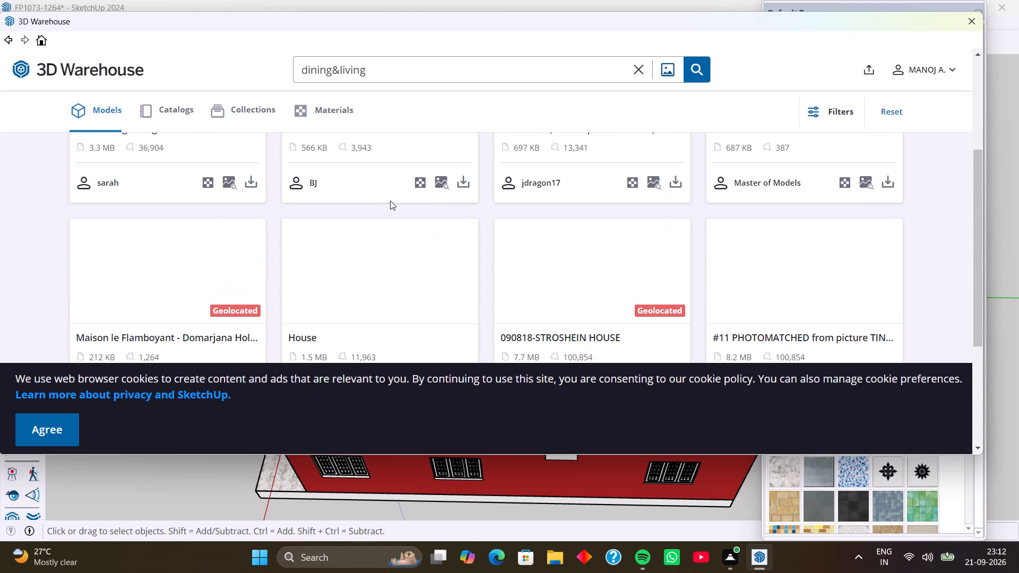
Shorten the 3D Warehouse model search term to "dining" and run the search.
{"action": "scroll", "coordinate": [390, 201], "scroll_direction": "up", "scroll_amount": 13}
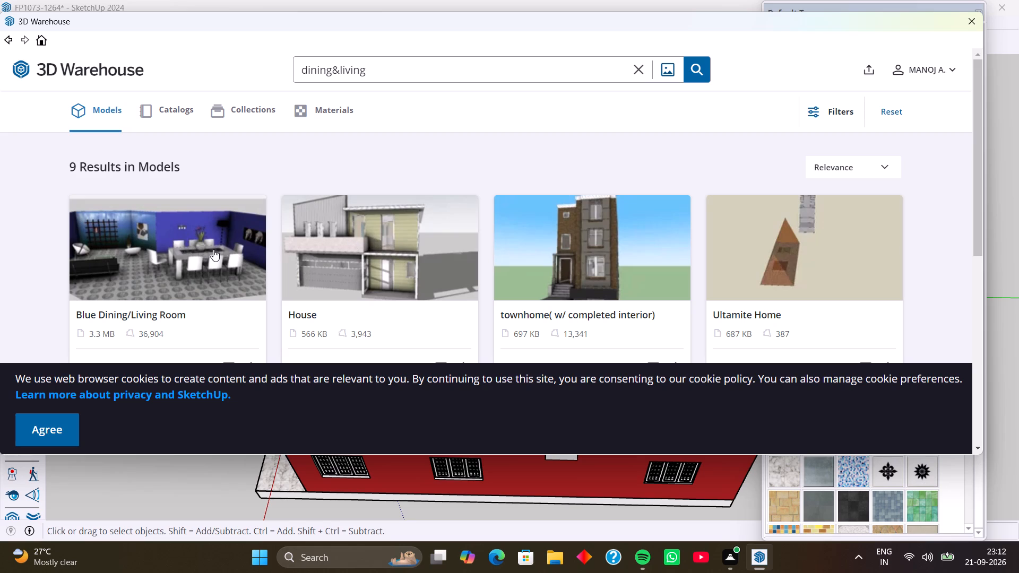
{"action": "scroll", "coordinate": [213, 249], "scroll_direction": "down", "scroll_amount": 3}
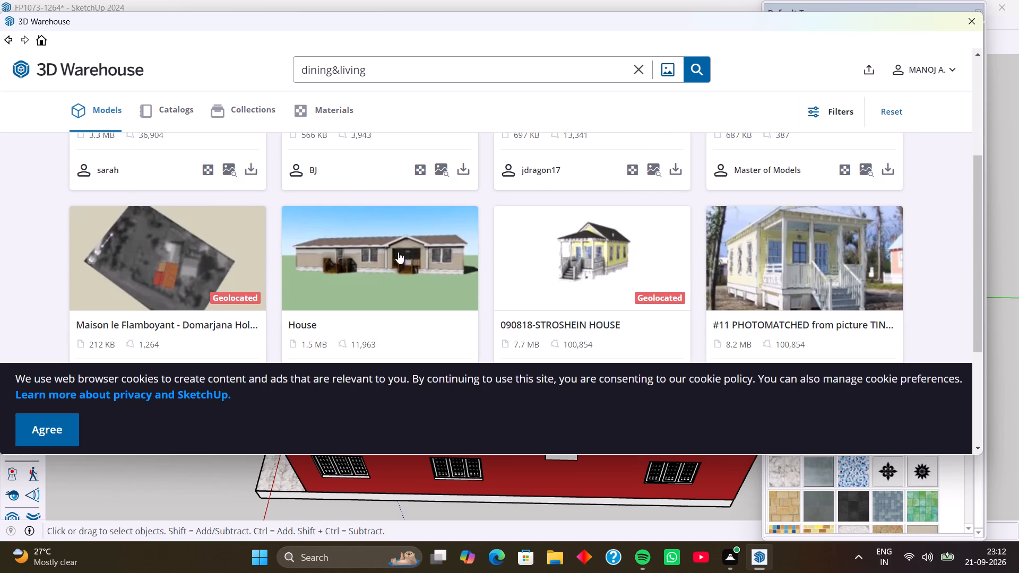
{"action": "scroll", "coordinate": [526, 284], "scroll_direction": "down", "scroll_amount": 4}
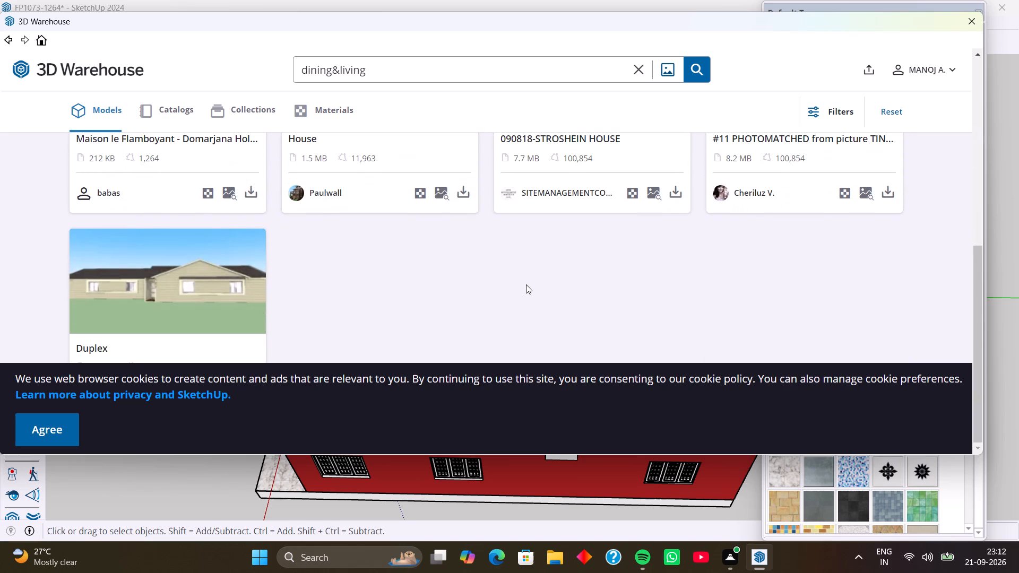
{"action": "scroll", "coordinate": [419, 244], "scroll_direction": "up", "scroll_amount": 11}
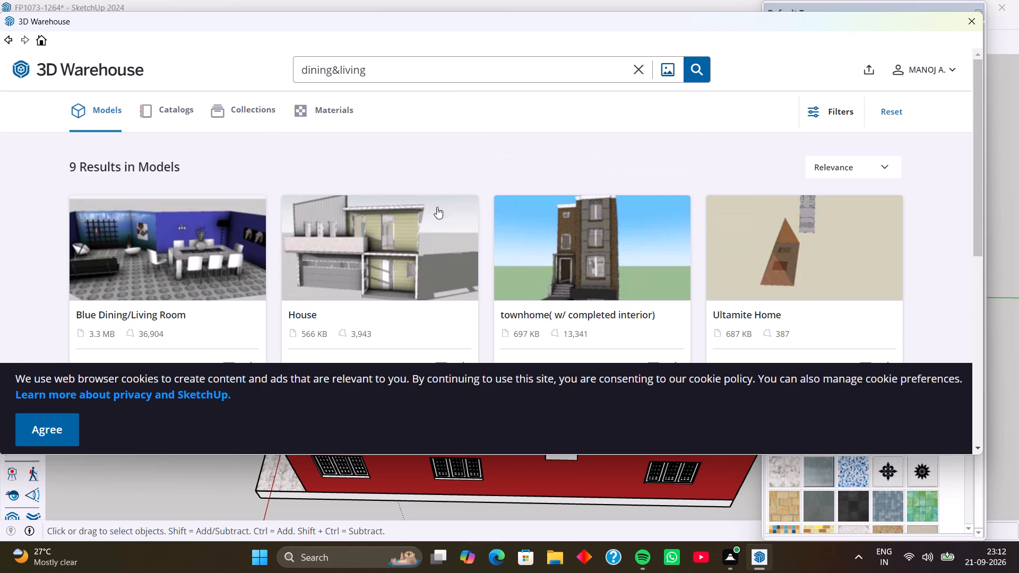
{"action": "left_click", "coordinate": [448, 76]}
{"action": "key", "text": "BackSpace"}
{"action": "key", "text": "BackSpace"}
{"action": "key", "text": "BackSpace"}
{"action": "key", "text": "BackSpace"}
{"action": "key", "text": "BackSpace"}
{"action": "key", "text": "BackSpace"}
{"action": "key", "text": "BackSpace"}
{"action": "key", "text": "Return"}
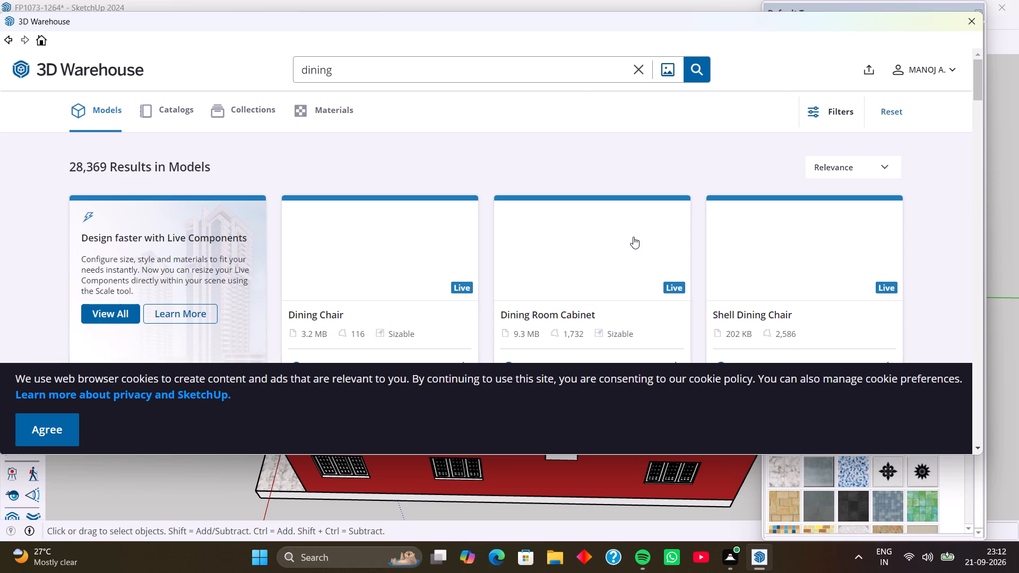
Look through the dining search results and compare the table and chair sets to find one suitable for the house.
{"action": "scroll", "coordinate": [633, 237], "scroll_direction": "down", "scroll_amount": 3}
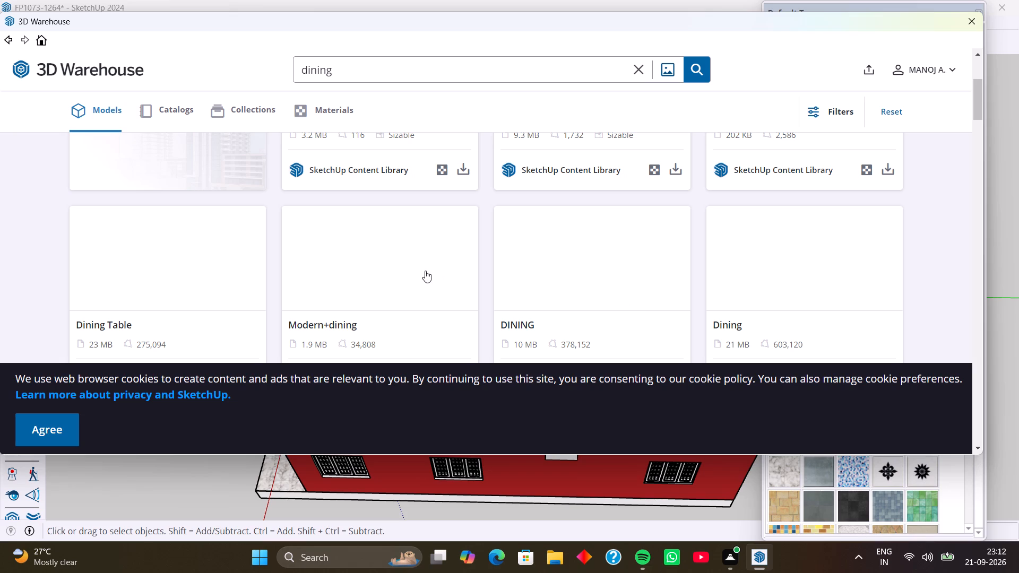
{"action": "scroll", "coordinate": [425, 271], "scroll_direction": "down", "scroll_amount": 3}
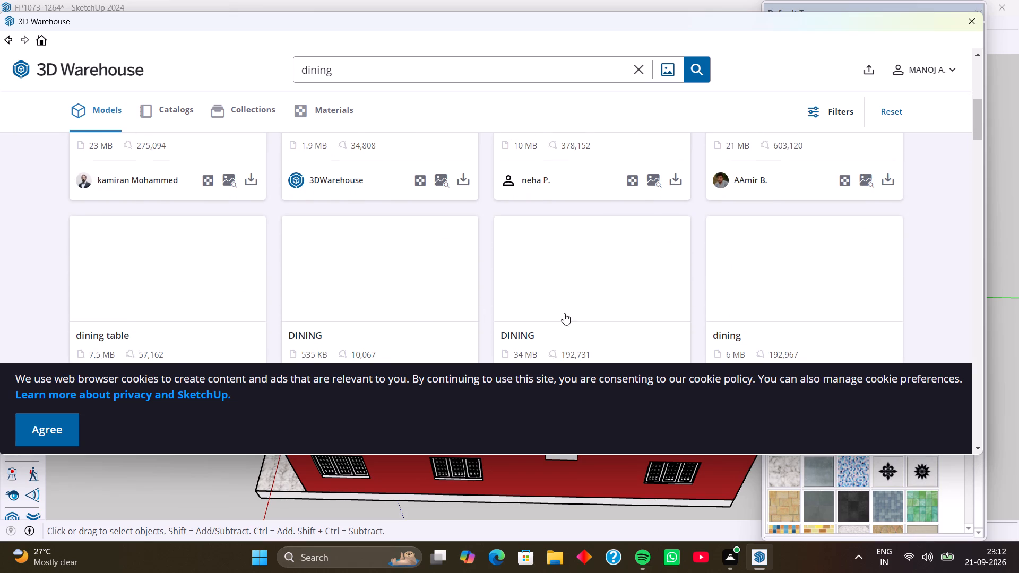
{"action": "scroll", "coordinate": [489, 302], "scroll_direction": "down", "scroll_amount": 12}
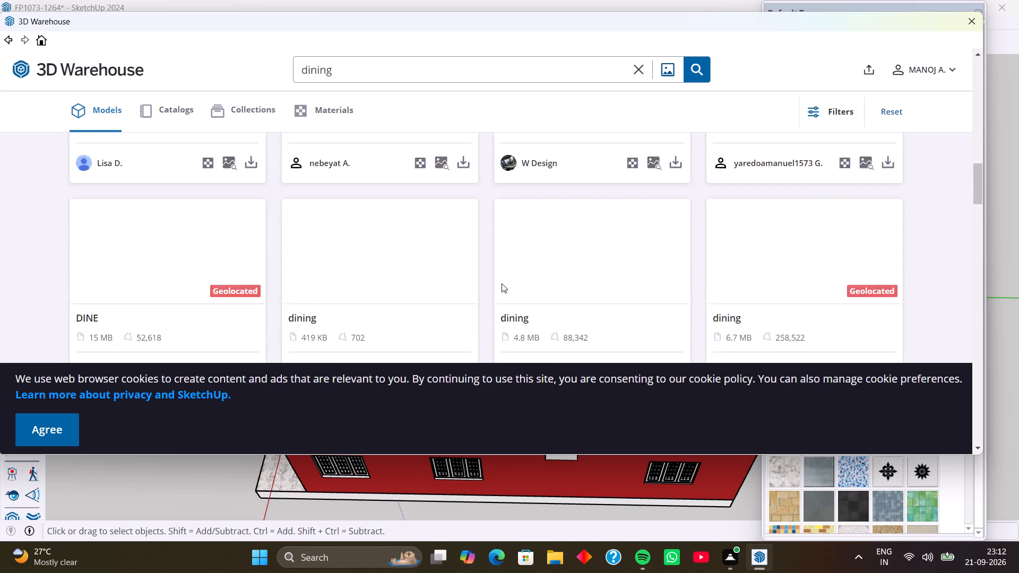
{"action": "scroll", "coordinate": [502, 282], "scroll_direction": "down", "scroll_amount": 14}
{"action": "scroll", "coordinate": [536, 267], "scroll_direction": "down", "scroll_amount": 13}
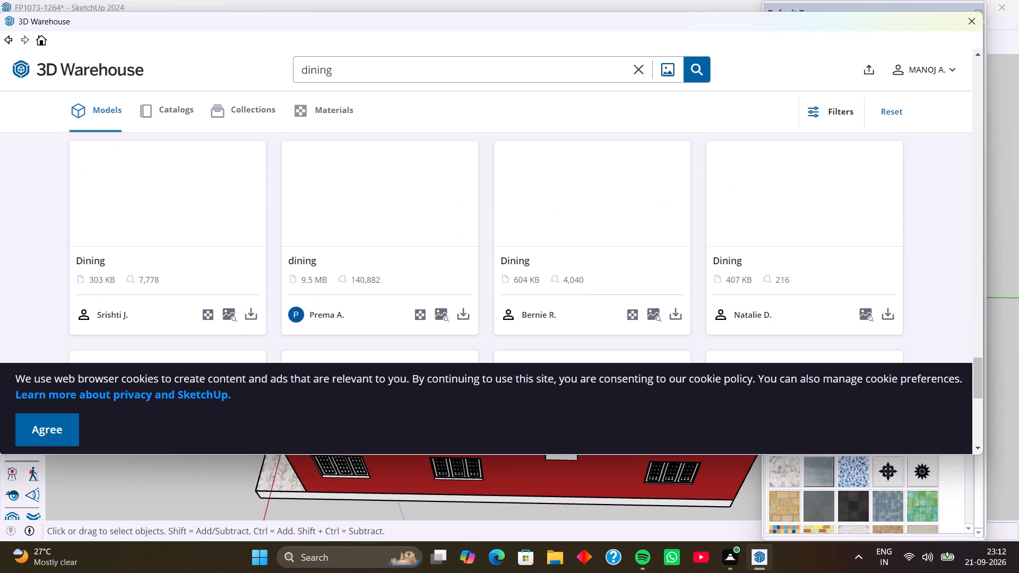
{"action": "scroll", "coordinate": [603, 277], "scroll_direction": "down", "scroll_amount": 1}
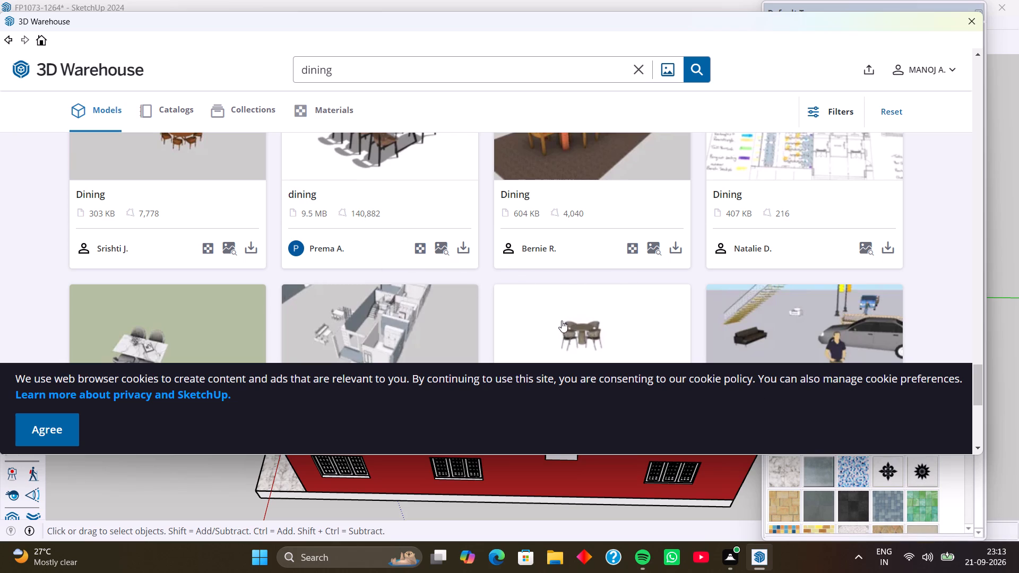
{"action": "scroll", "coordinate": [578, 281], "scroll_direction": "down", "scroll_amount": 5}
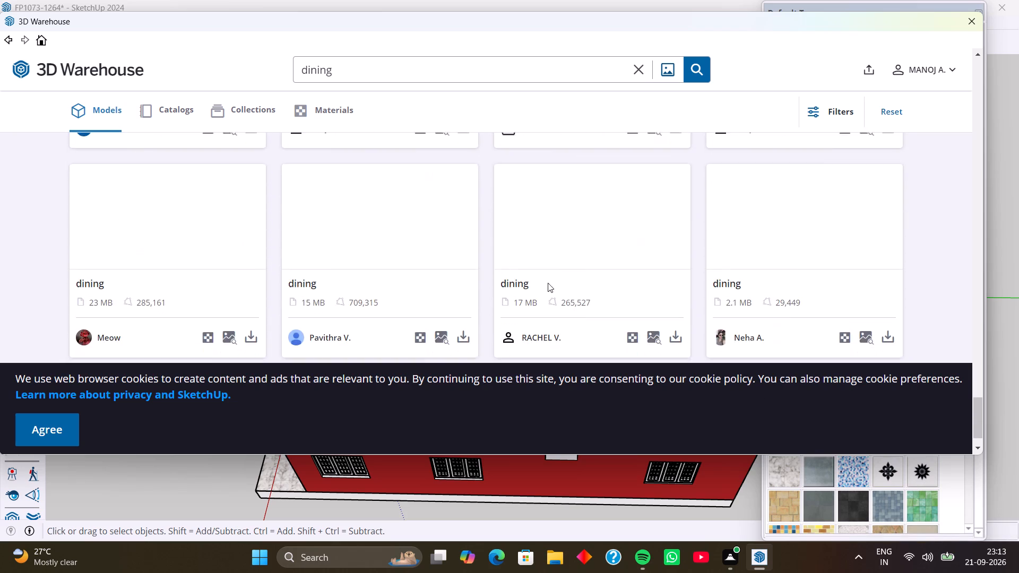
{"action": "scroll", "coordinate": [482, 257], "scroll_direction": "down", "scroll_amount": 6}
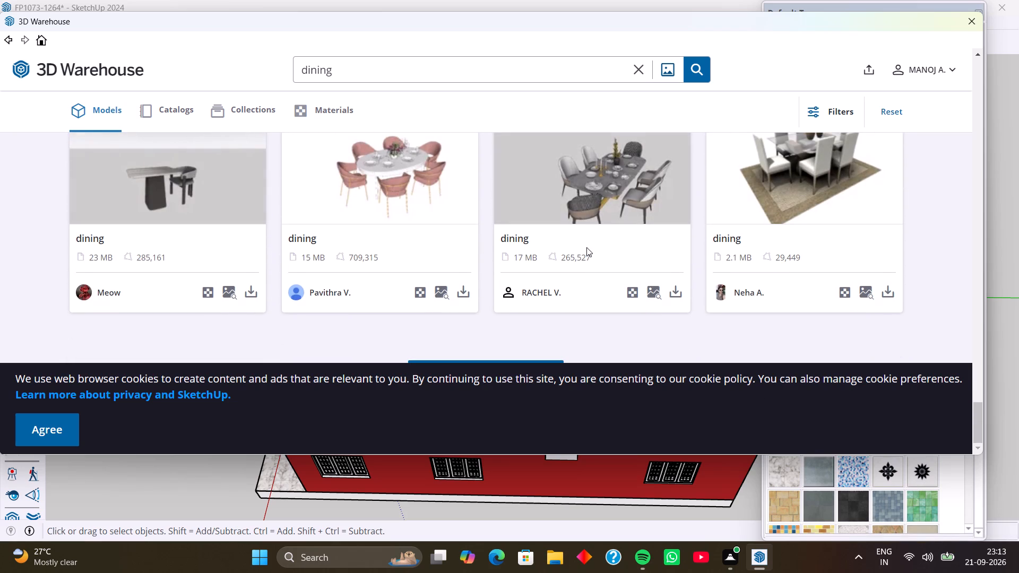
{"action": "scroll", "coordinate": [649, 192], "scroll_direction": "up", "scroll_amount": 2}
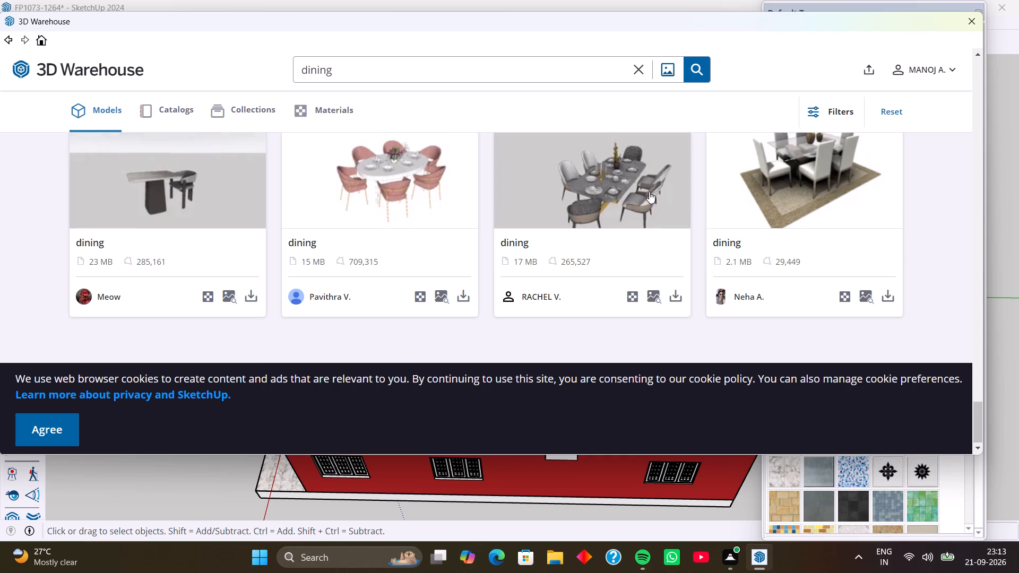
{"action": "scroll", "coordinate": [649, 192], "scroll_direction": "up", "scroll_amount": 3}
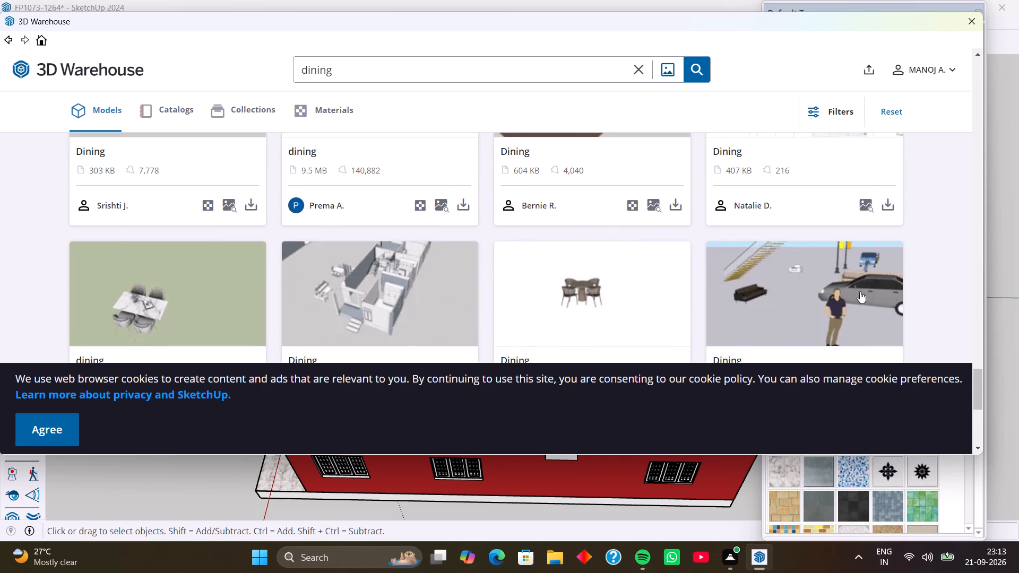
{"action": "scroll", "coordinate": [581, 205], "scroll_direction": "up", "scroll_amount": 4}
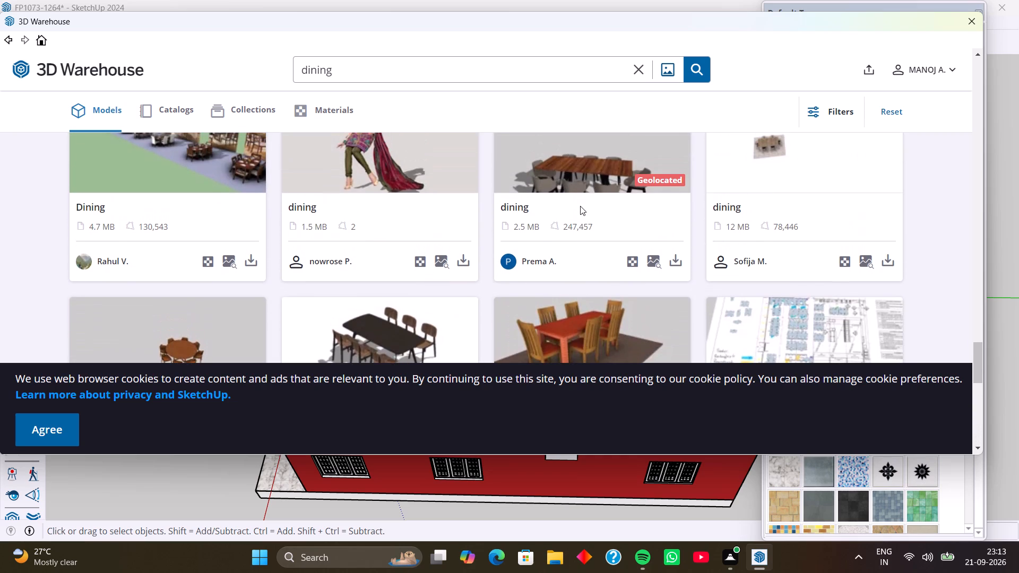
{"action": "scroll", "coordinate": [376, 213], "scroll_direction": "up", "scroll_amount": 1}
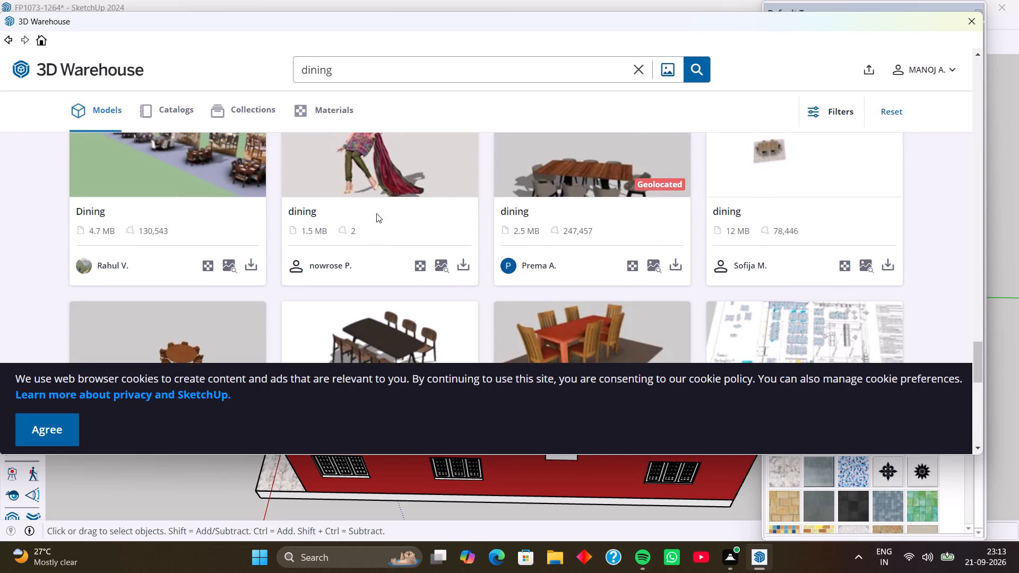
{"action": "scroll", "coordinate": [376, 213], "scroll_direction": "up", "scroll_amount": 4}
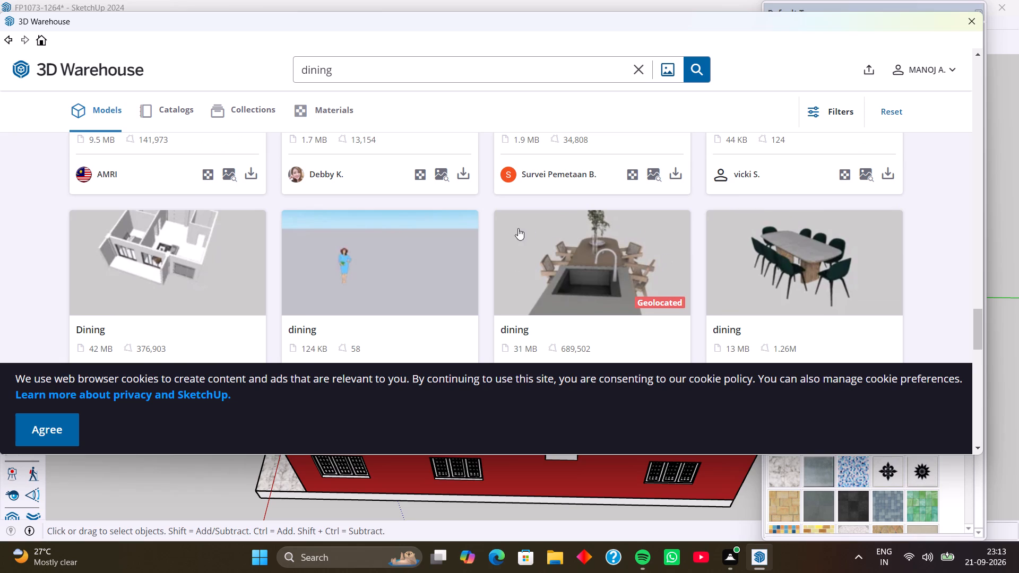
{"action": "scroll", "coordinate": [495, 231], "scroll_direction": "up", "scroll_amount": 3}
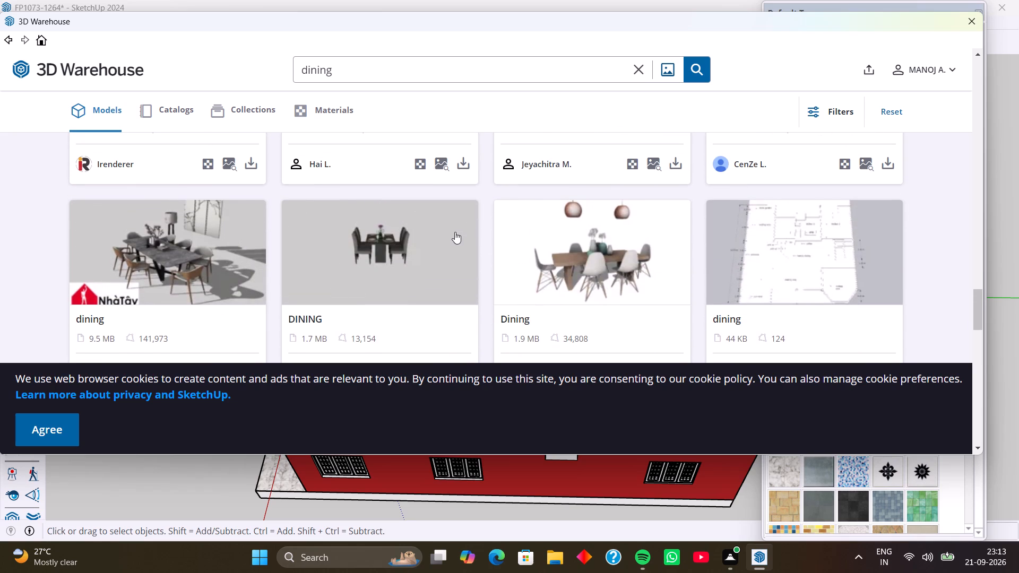
{"action": "scroll", "coordinate": [563, 232], "scroll_direction": "up", "scroll_amount": 4}
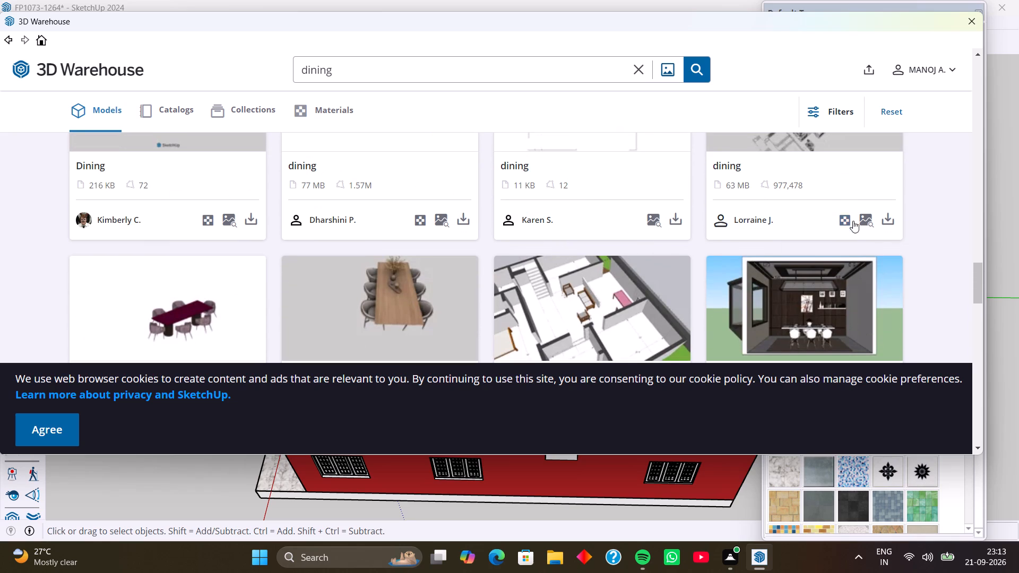
{"action": "scroll", "coordinate": [667, 213], "scroll_direction": "up", "scroll_amount": 4}
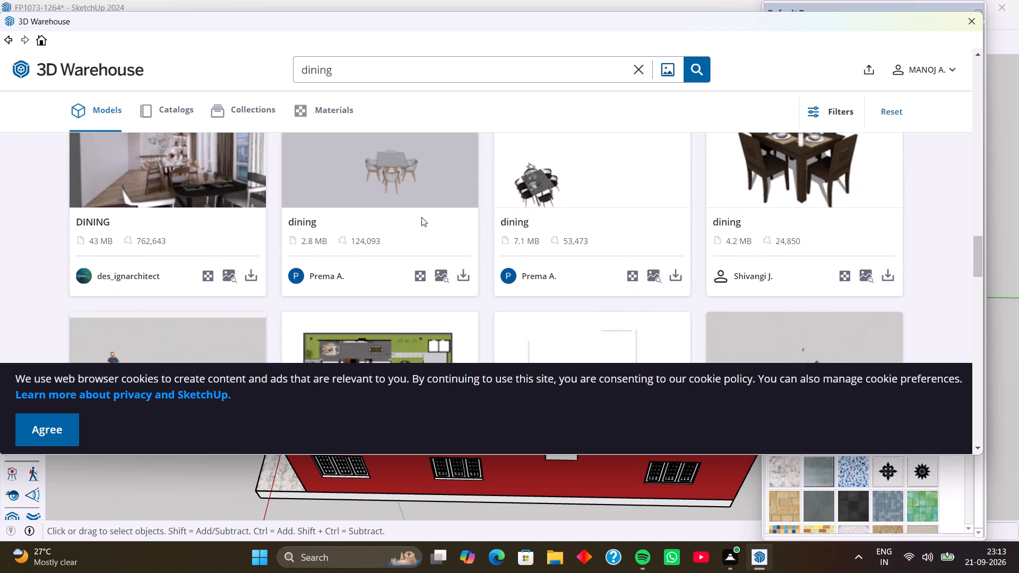
{"action": "scroll", "coordinate": [545, 222], "scroll_direction": "up", "scroll_amount": 3}
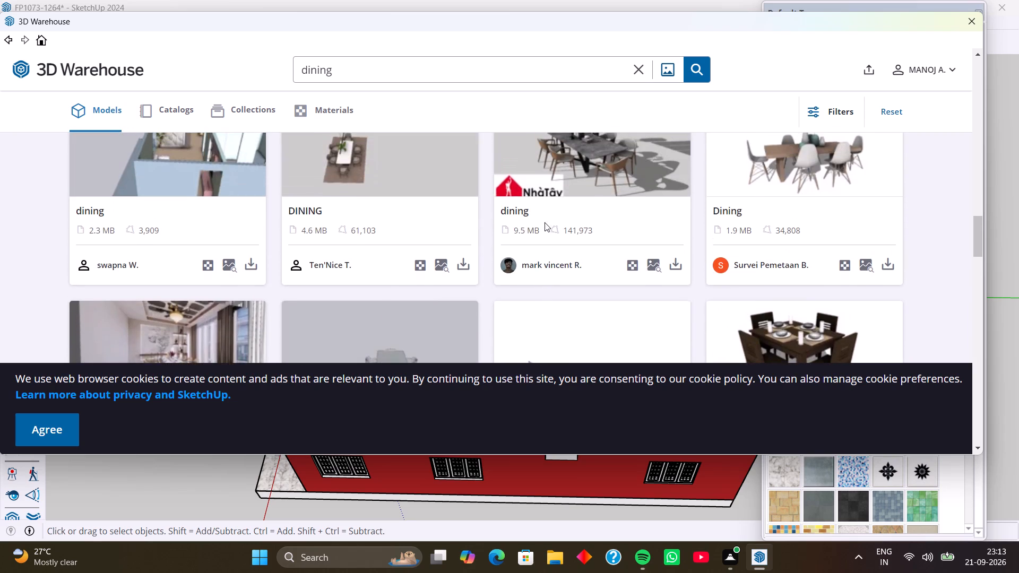
{"action": "scroll", "coordinate": [519, 218], "scroll_direction": "up", "scroll_amount": 2}
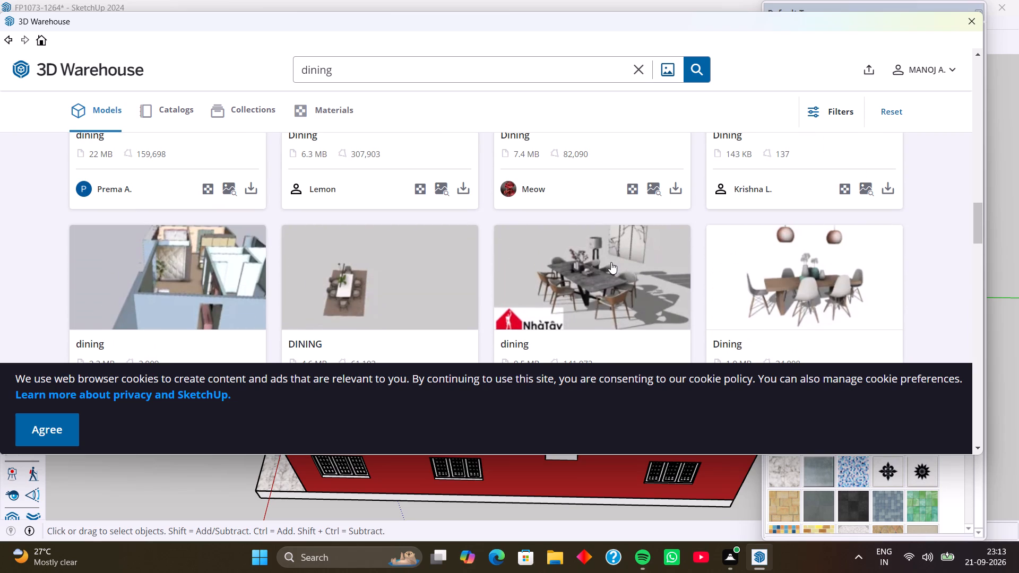
{"action": "scroll", "coordinate": [606, 262], "scroll_direction": "up", "scroll_amount": 6}
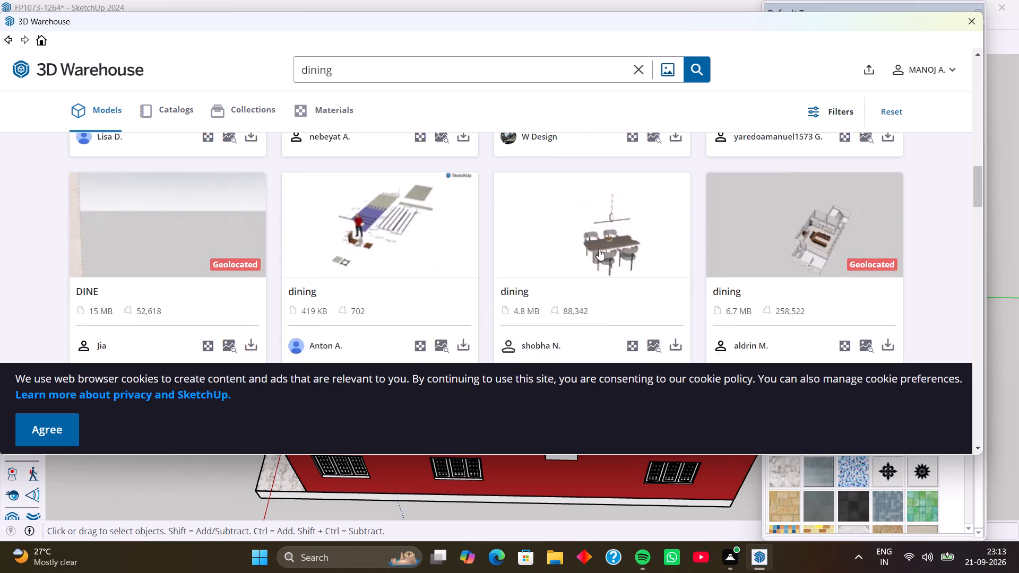
{"action": "scroll", "coordinate": [599, 249], "scroll_direction": "up", "scroll_amount": 4}
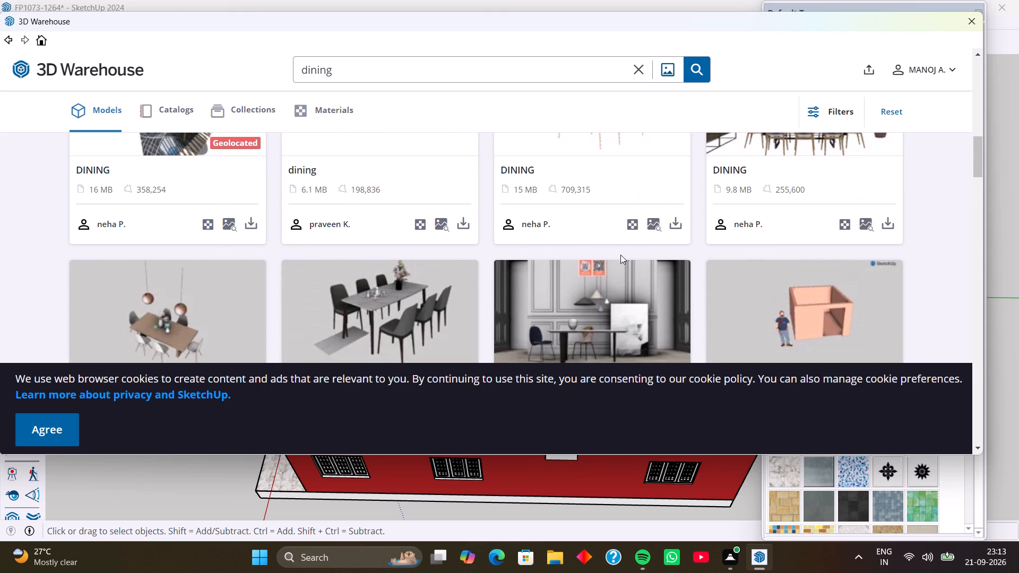
{"action": "scroll", "coordinate": [696, 249], "scroll_direction": "up", "scroll_amount": 2}
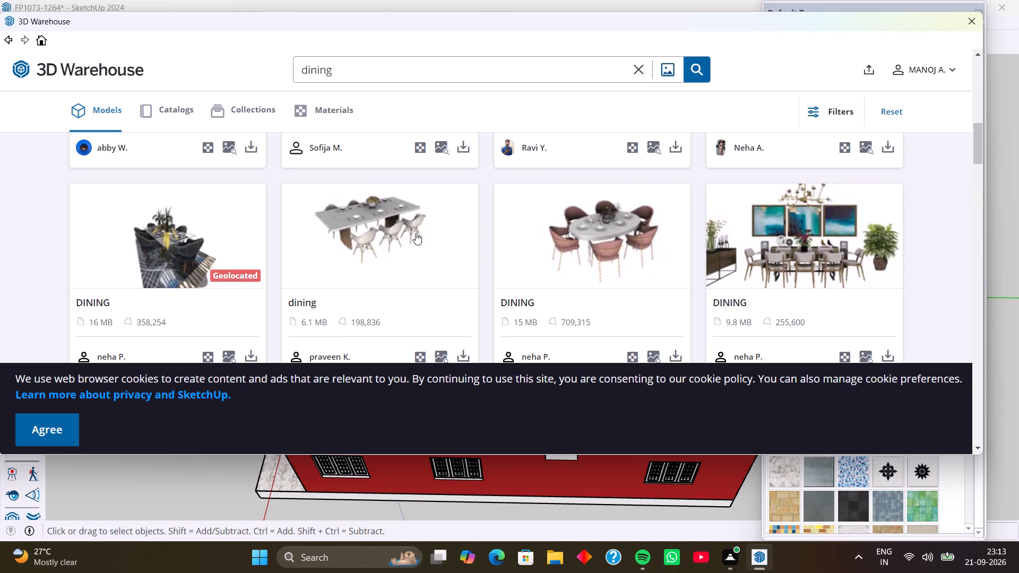
{"action": "scroll", "coordinate": [432, 244], "scroll_direction": "up", "scroll_amount": 4}
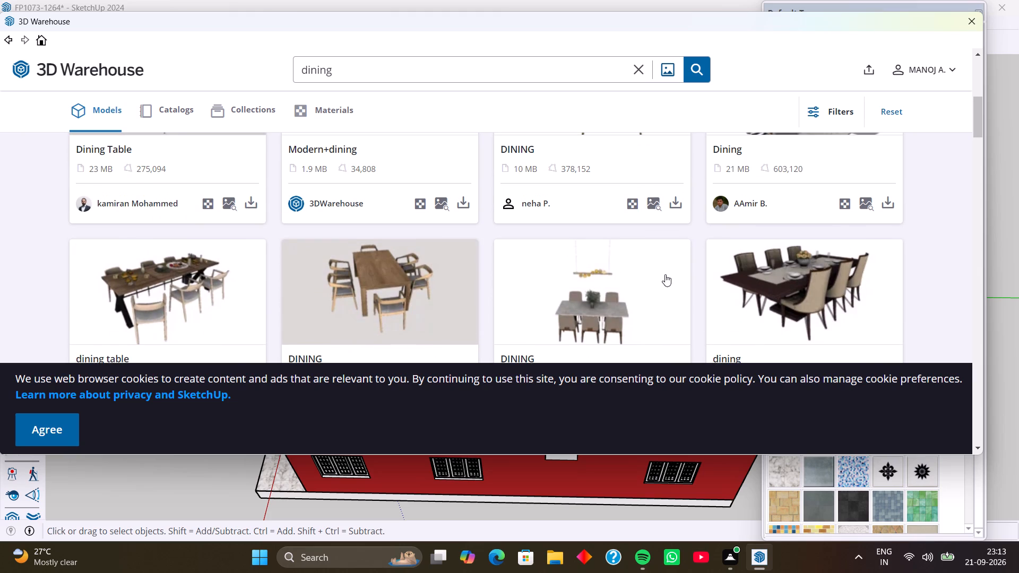
{"action": "scroll", "coordinate": [528, 259], "scroll_direction": "up", "scroll_amount": 3}
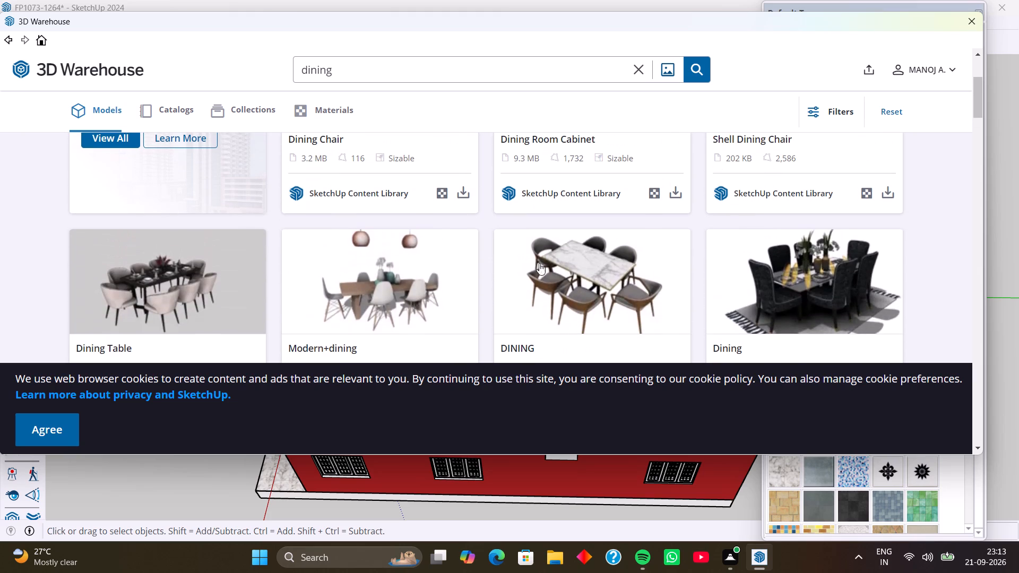
{"action": "scroll", "coordinate": [598, 253], "scroll_direction": "up", "scroll_amount": 4}
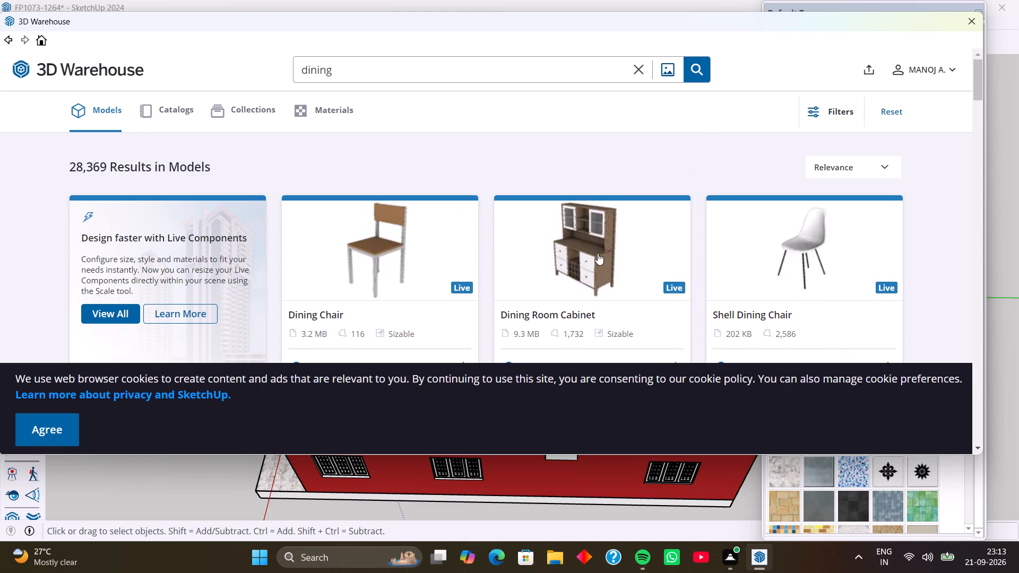
{"action": "scroll", "coordinate": [598, 253], "scroll_direction": "down", "scroll_amount": 3}
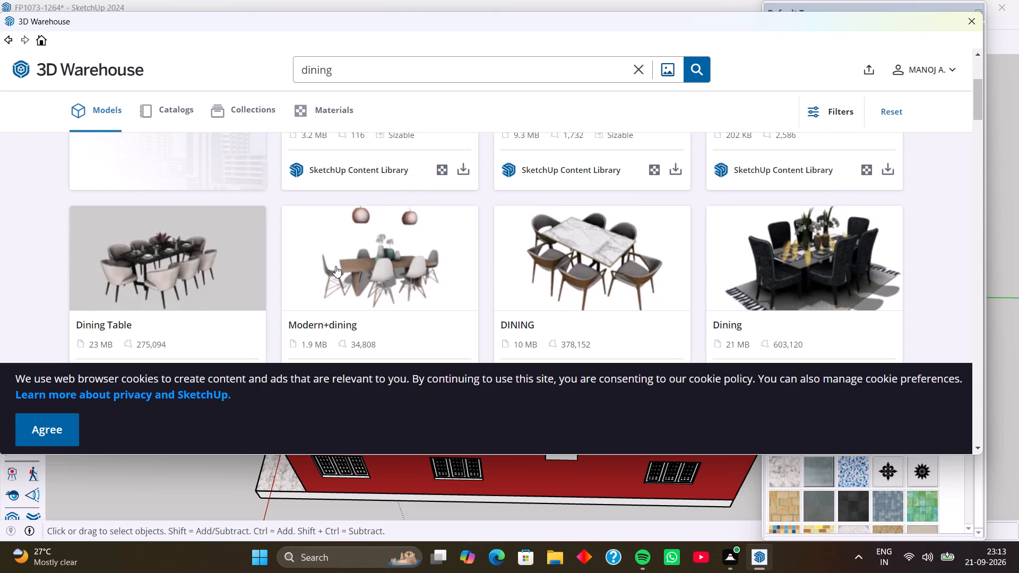
{"action": "scroll", "coordinate": [327, 266], "scroll_direction": "down", "scroll_amount": 3}
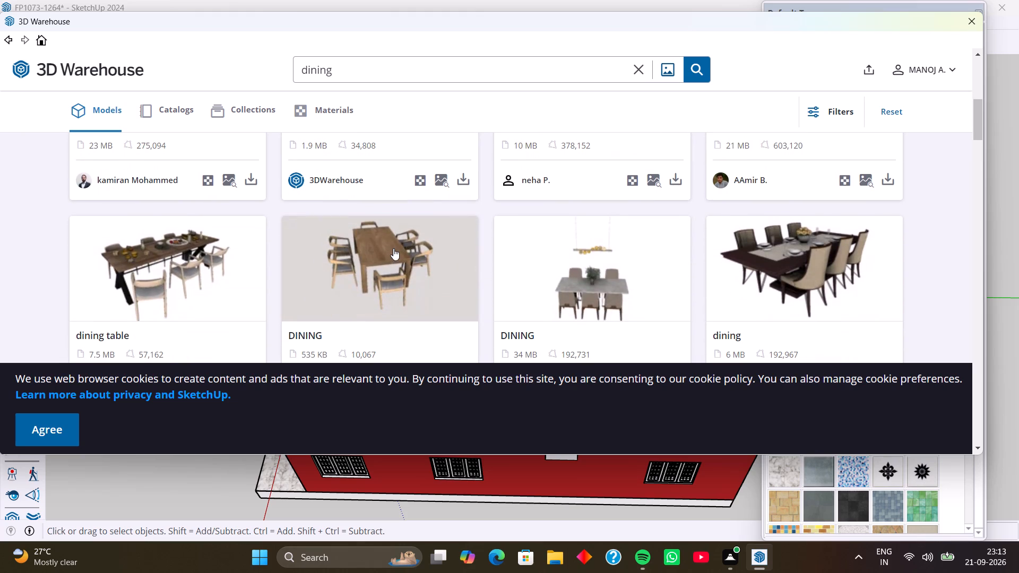
{"action": "scroll", "coordinate": [393, 248], "scroll_direction": "down", "scroll_amount": 4}
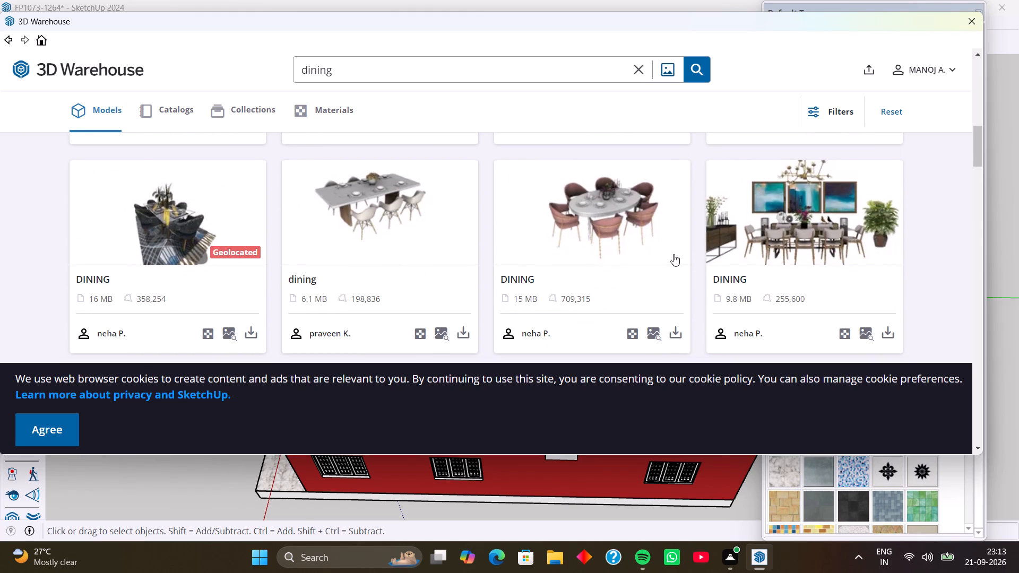
{"action": "scroll", "coordinate": [602, 275], "scroll_direction": "down", "scroll_amount": 3}
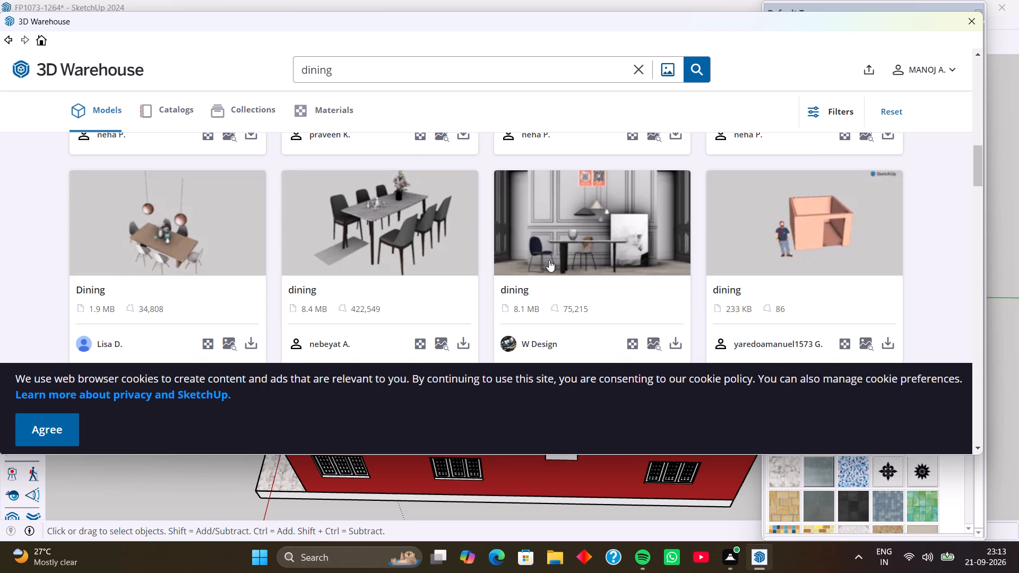
{"action": "scroll", "coordinate": [560, 258], "scroll_direction": "down", "scroll_amount": 3}
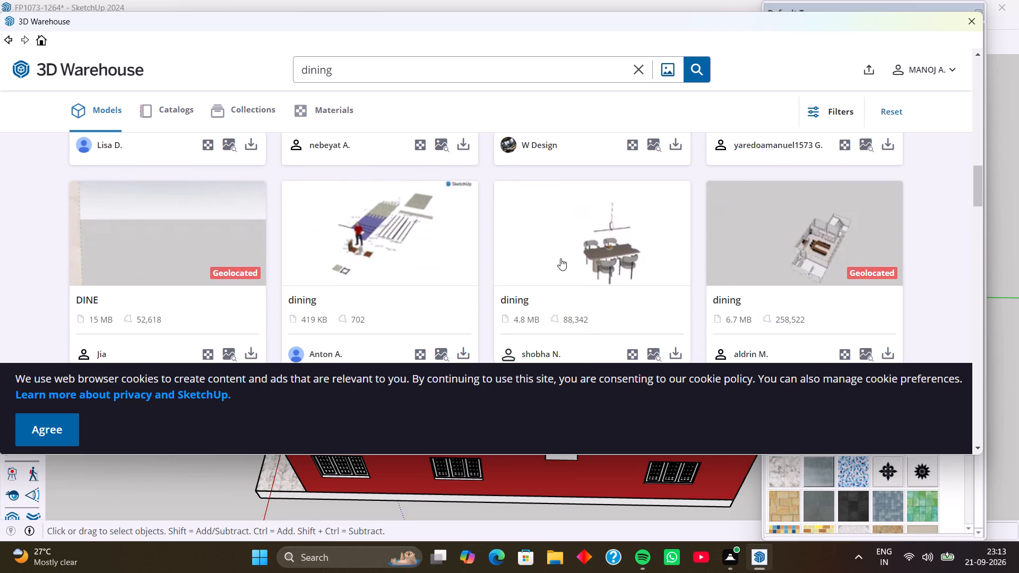
Look further through the dining search results and compare the table and chair sets for a suitable one.
{"action": "scroll", "coordinate": [567, 256], "scroll_direction": "down", "scroll_amount": 2}
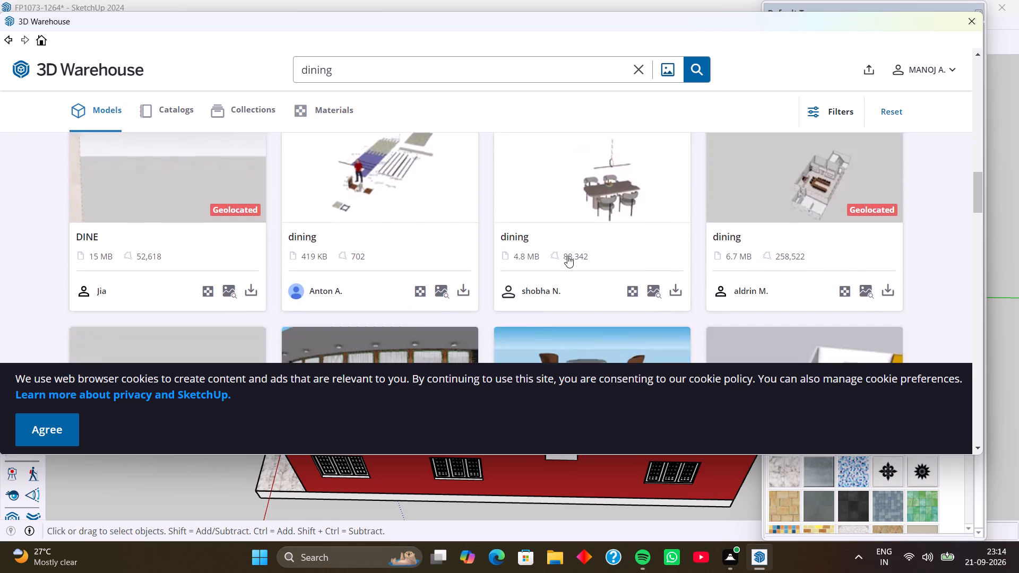
{"action": "scroll", "coordinate": [567, 256], "scroll_direction": "down", "scroll_amount": 2}
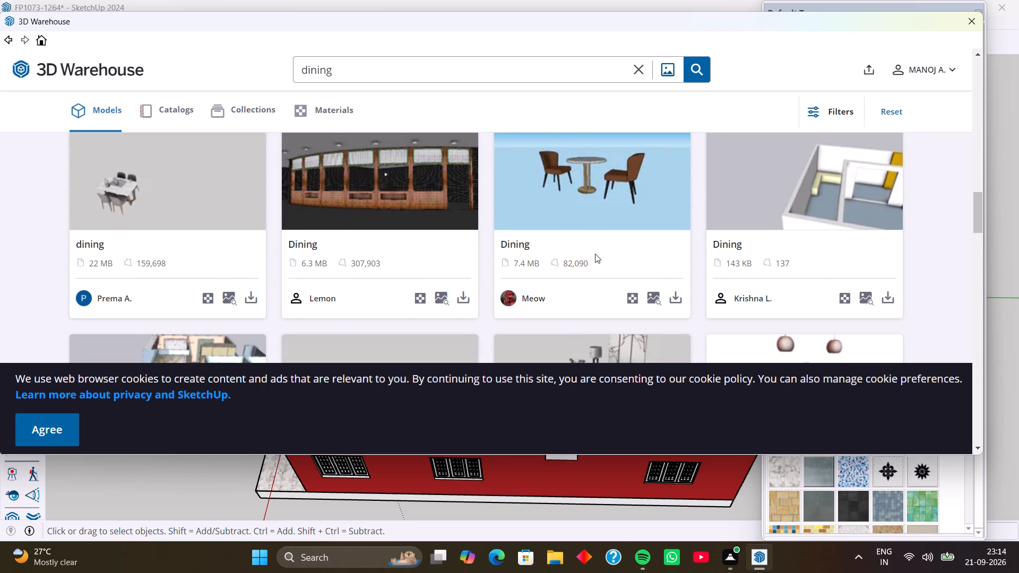
{"action": "scroll", "coordinate": [600, 264], "scroll_direction": "down", "scroll_amount": 2}
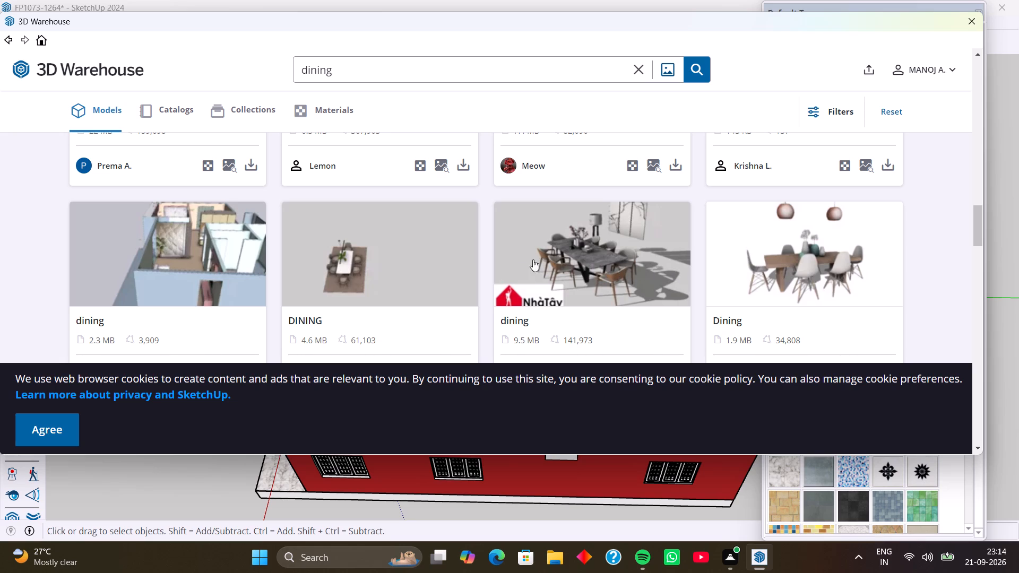
{"action": "scroll", "coordinate": [592, 253], "scroll_direction": "down", "scroll_amount": 4}
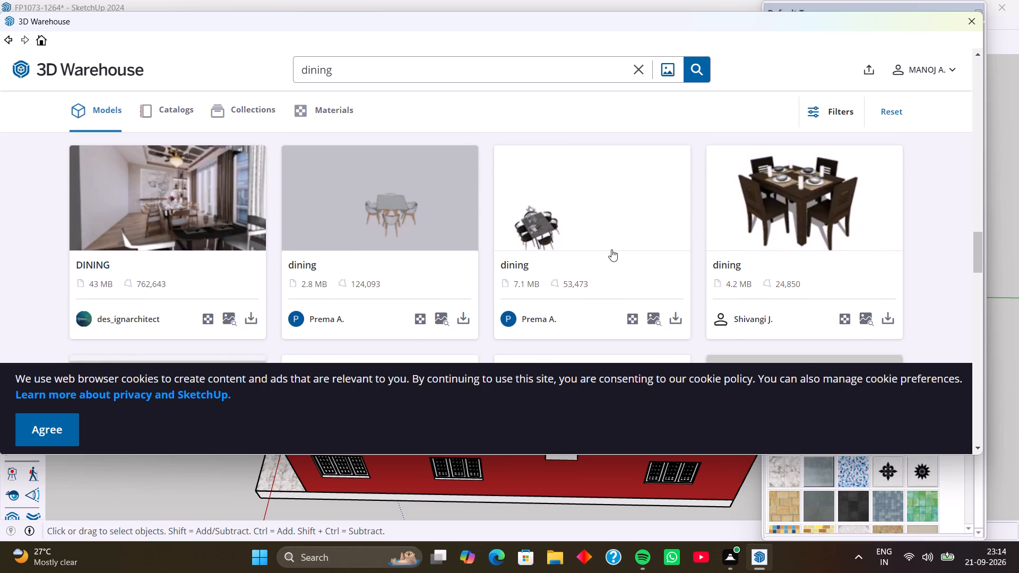
{"action": "scroll", "coordinate": [611, 249], "scroll_direction": "down", "scroll_amount": 6}
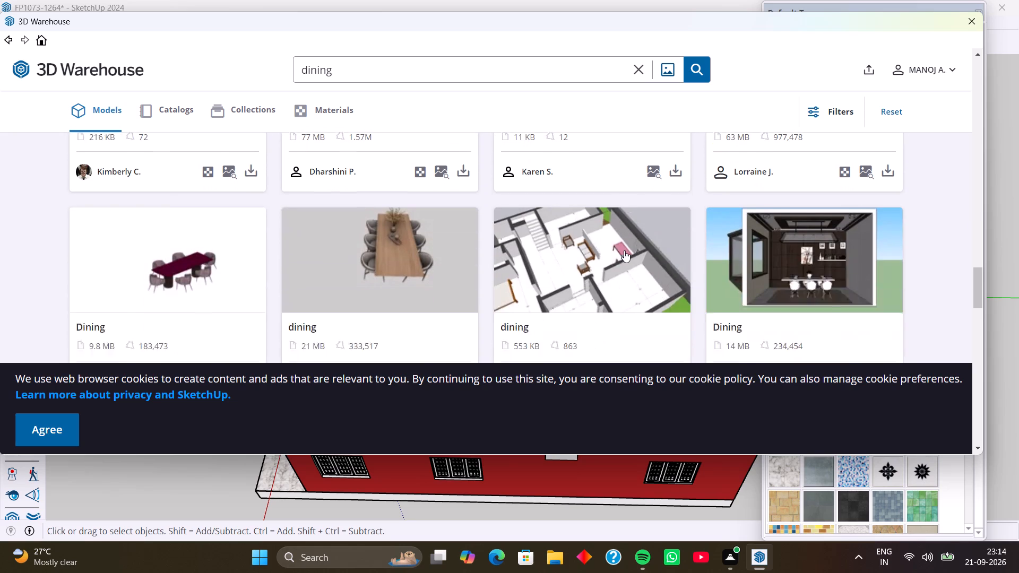
{"action": "scroll", "coordinate": [597, 253], "scroll_direction": "down", "scroll_amount": 1}
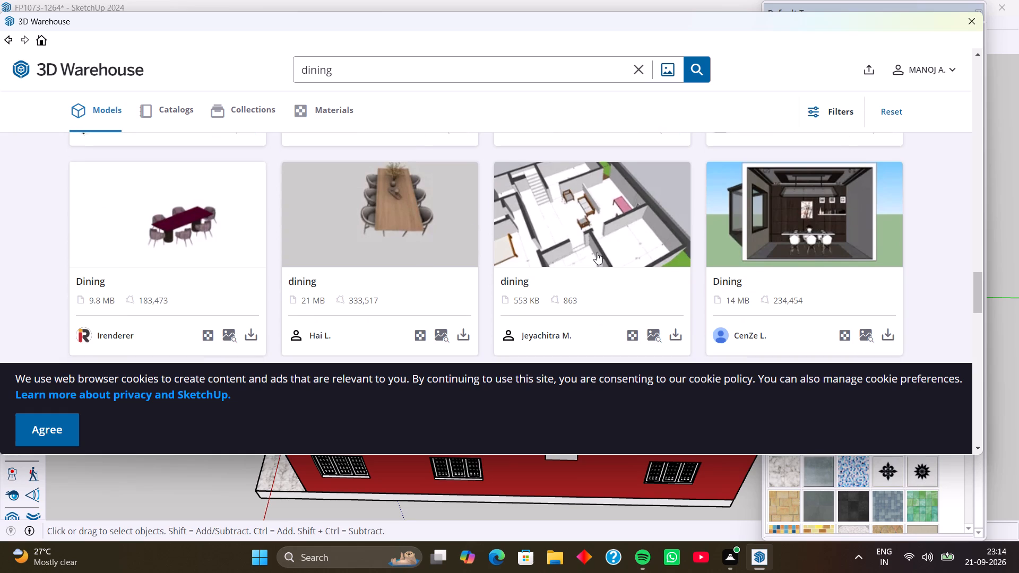
{"action": "scroll", "coordinate": [597, 253], "scroll_direction": "down", "scroll_amount": 1}
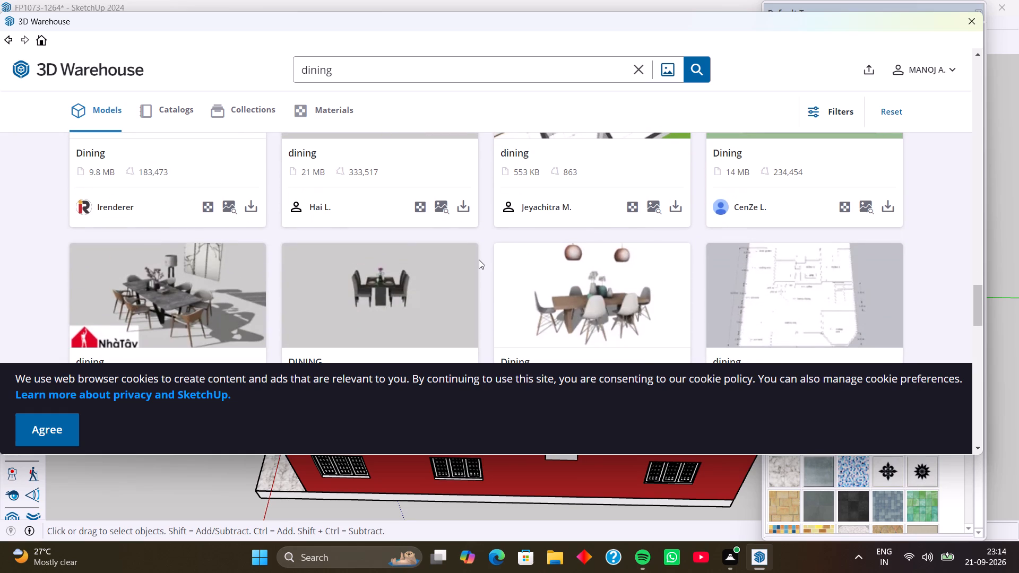
{"action": "scroll", "coordinate": [271, 299], "scroll_direction": "down", "scroll_amount": 2}
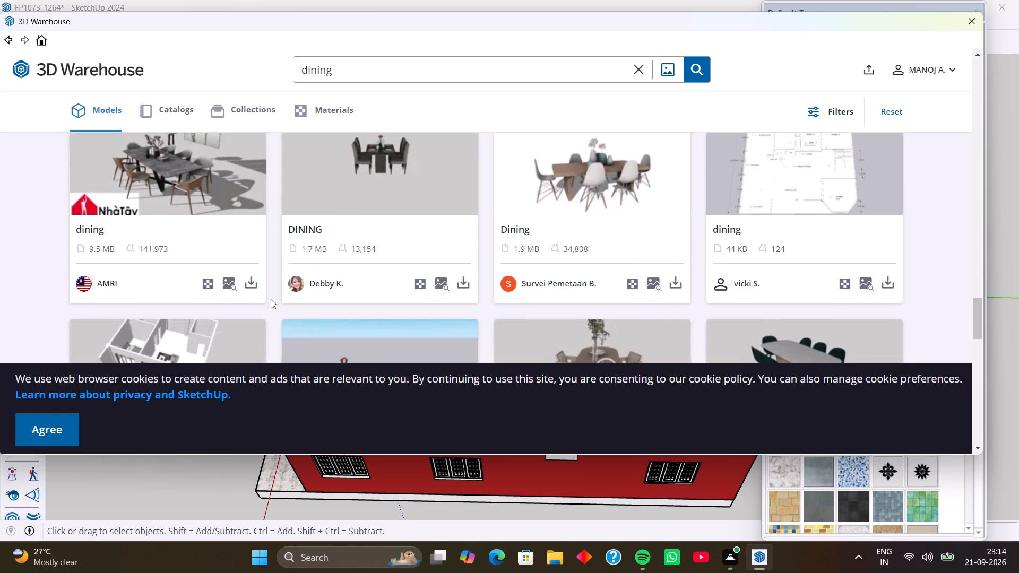
{"action": "scroll", "coordinate": [344, 283], "scroll_direction": "down", "scroll_amount": 1}
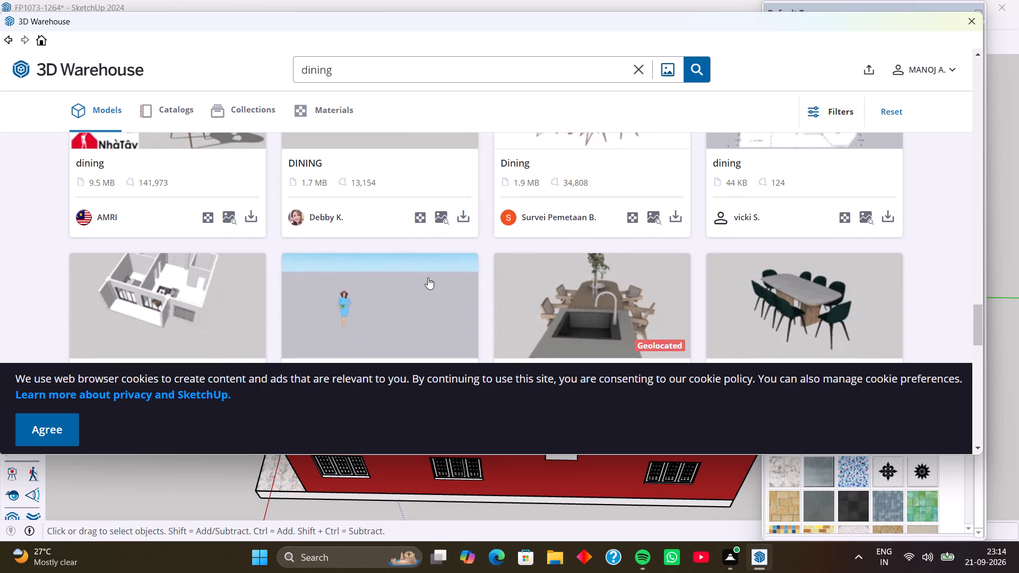
{"action": "scroll", "coordinate": [411, 250], "scroll_direction": "down", "scroll_amount": 2}
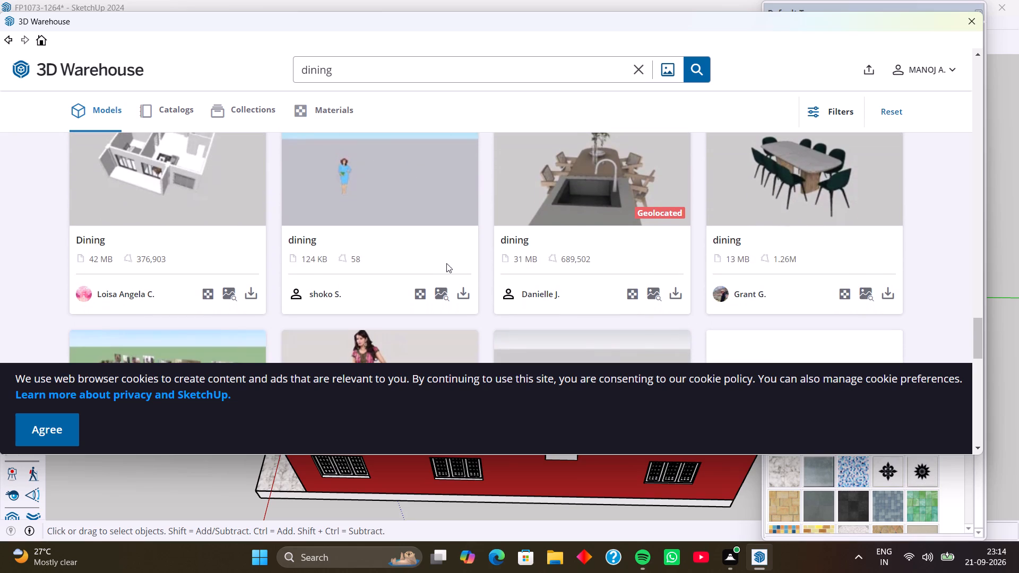
{"action": "scroll", "coordinate": [310, 255], "scroll_direction": "down", "scroll_amount": 3}
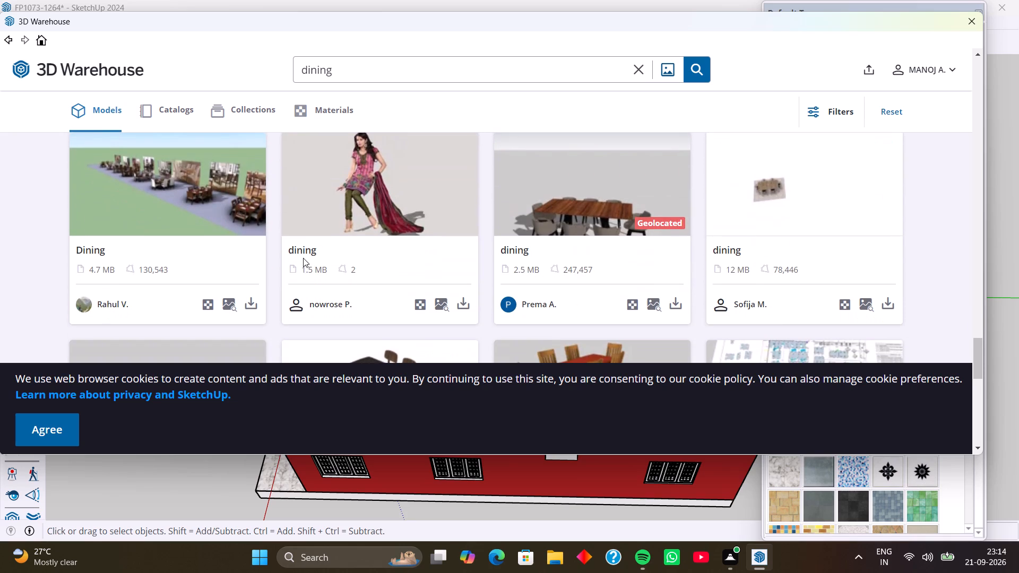
{"action": "scroll", "coordinate": [412, 250], "scroll_direction": "down", "scroll_amount": 4}
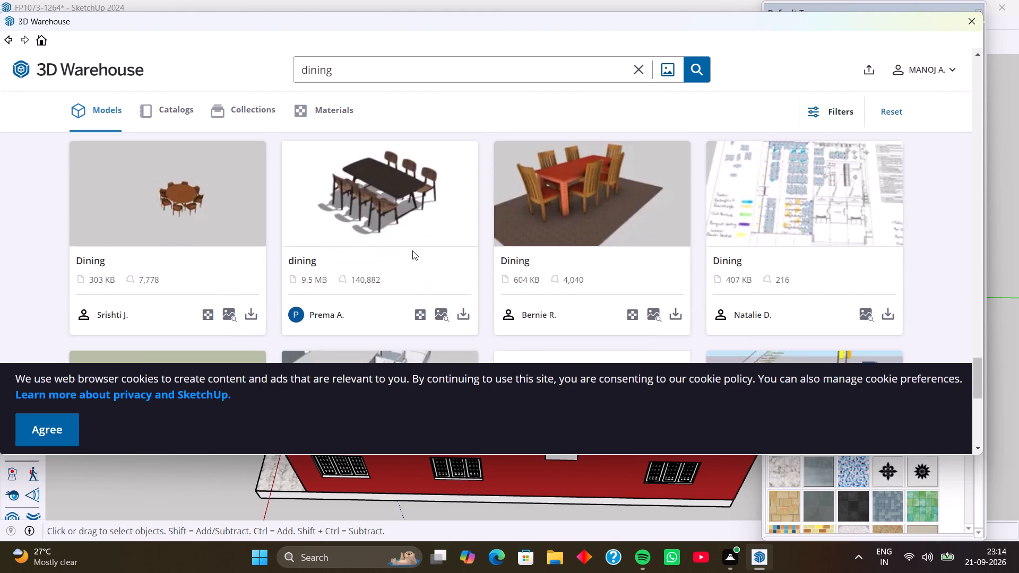
{"action": "scroll", "coordinate": [412, 250], "scroll_direction": "up", "scroll_amount": 2}
{"action": "scroll", "coordinate": [502, 265], "scroll_direction": "down", "scroll_amount": 3}
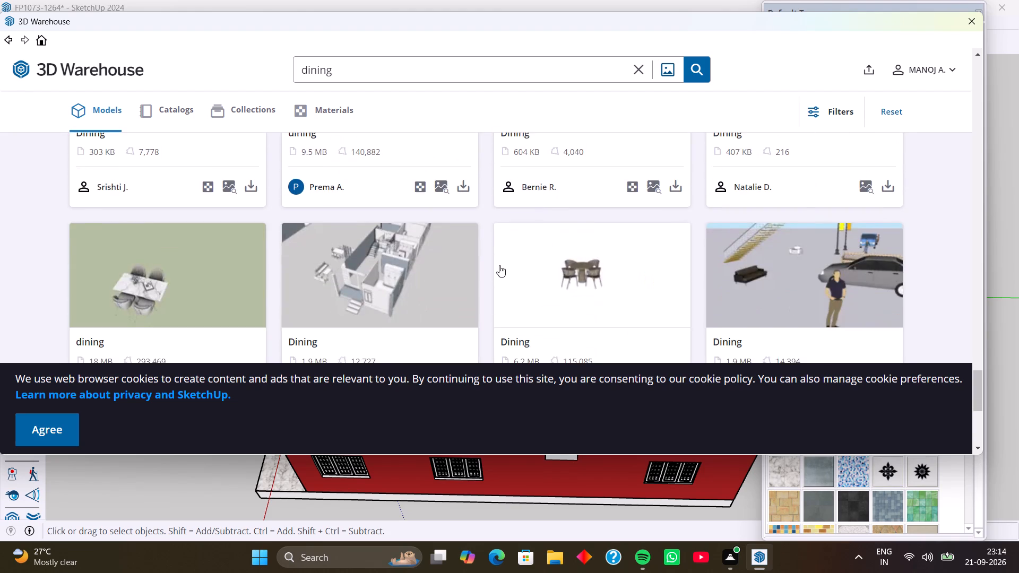
{"action": "scroll", "coordinate": [460, 259], "scroll_direction": "down", "scroll_amount": 6}
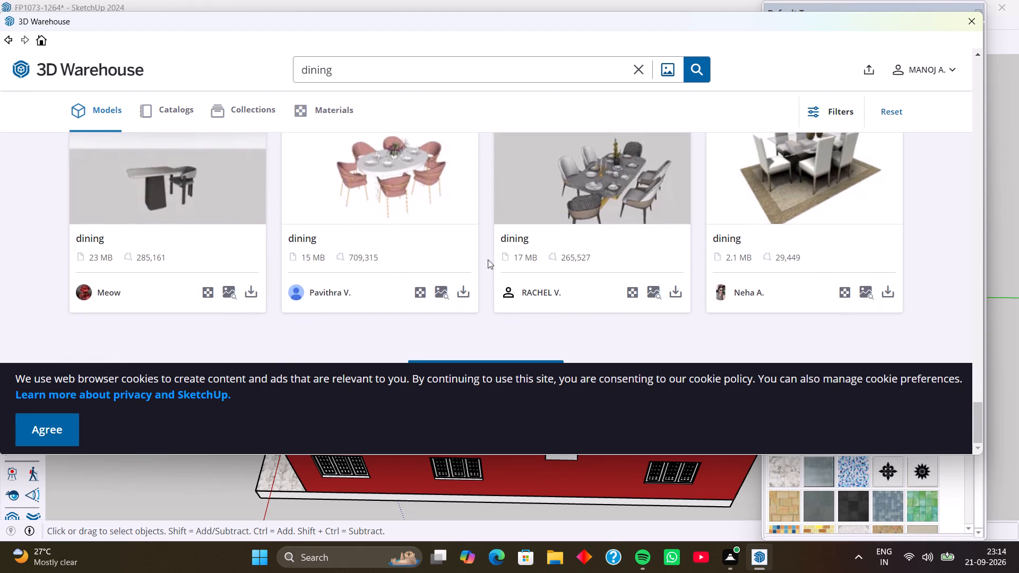
{"action": "scroll", "coordinate": [527, 259], "scroll_direction": "up", "scroll_amount": 1}
{"action": "scroll", "coordinate": [536, 259], "scroll_direction": "down", "scroll_amount": 1}
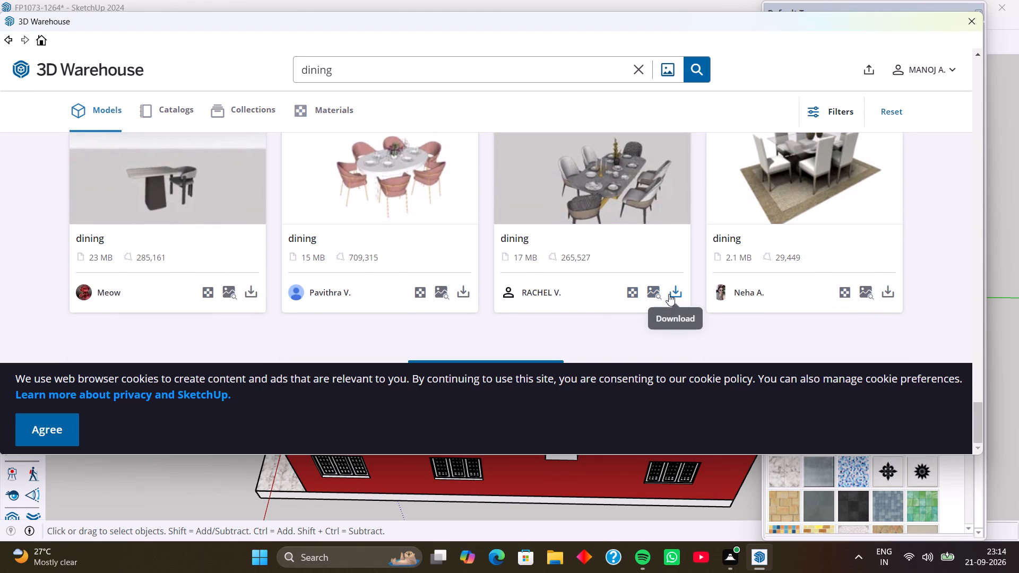
Load the 17 MB six-seat grey marble dining set into the model and place it in the dining area behind the bedroom.
{"action": "left_click", "coordinate": [672, 293]}
{"action": "left_click", "coordinate": [442, 247]}
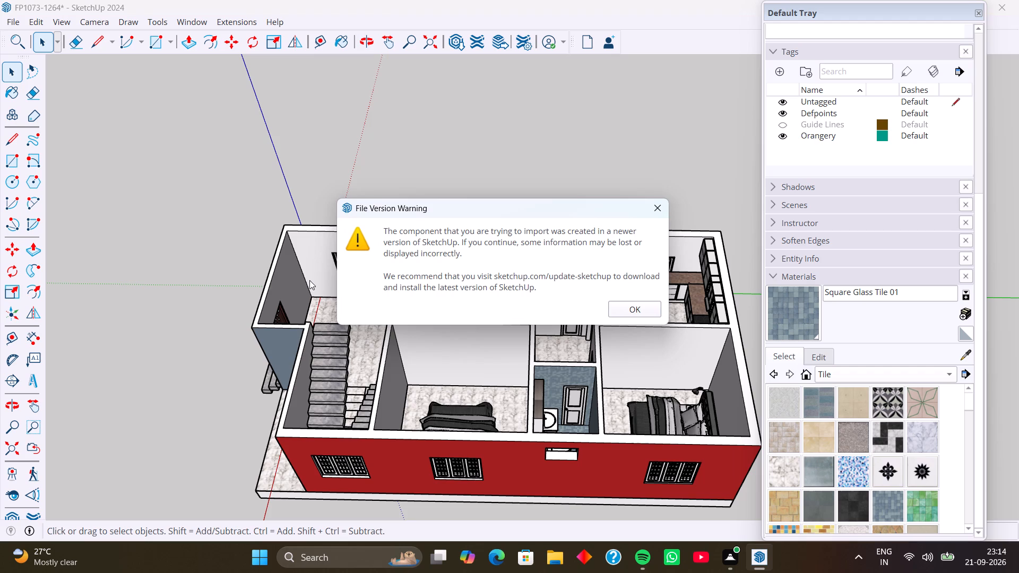
{"action": "left_click", "coordinate": [620, 310]}
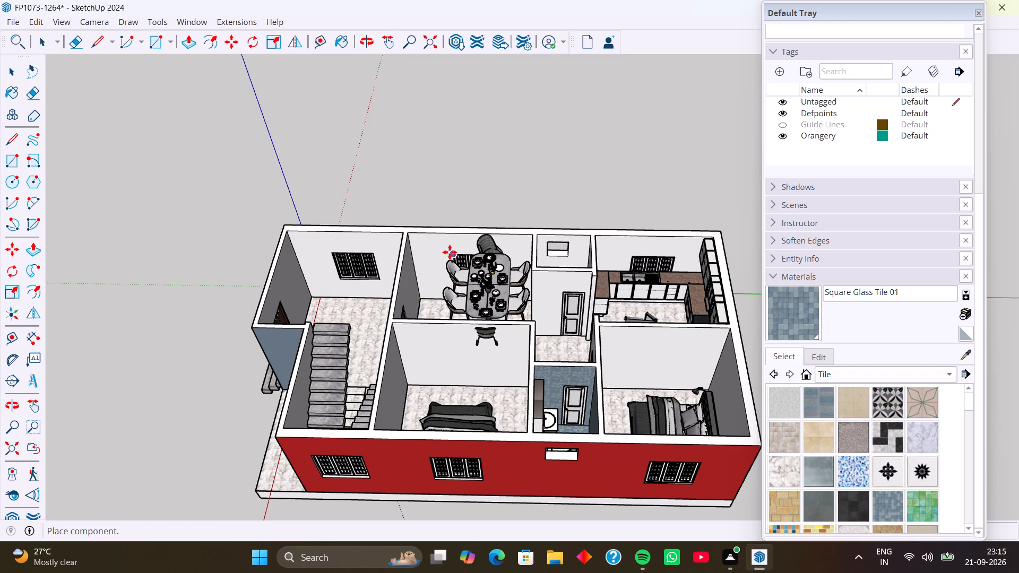
{"action": "left_click", "coordinate": [450, 252]}
Scale the dining set down uniformly from its upper corner so it suits the dining area.
{"action": "middle_click_drag", "start_coordinate": [460, 291], "coordinate": [478, 350]}
{"action": "scroll", "coordinate": [471, 336], "scroll_direction": "up", "scroll_amount": 2}
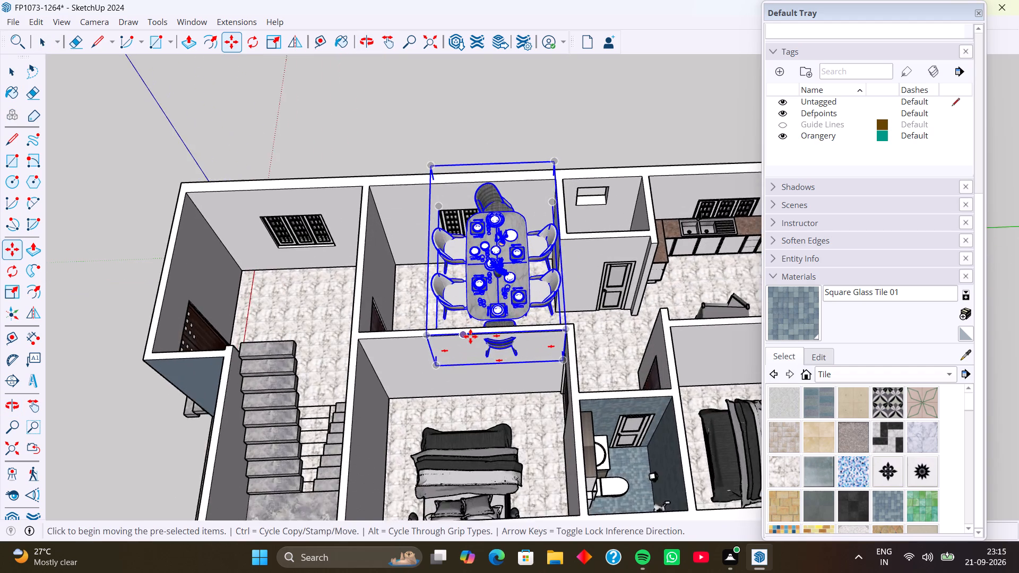
{"action": "scroll", "coordinate": [470, 336], "scroll_direction": "up", "scroll_amount": 4}
{"action": "middle_click_drag", "start_coordinate": [485, 343], "coordinate": [411, 333]}
{"action": "scroll", "coordinate": [507, 353], "scroll_direction": "up", "scroll_amount": 1}
{"action": "middle_click_drag", "start_coordinate": [507, 353], "coordinate": [412, 329]}
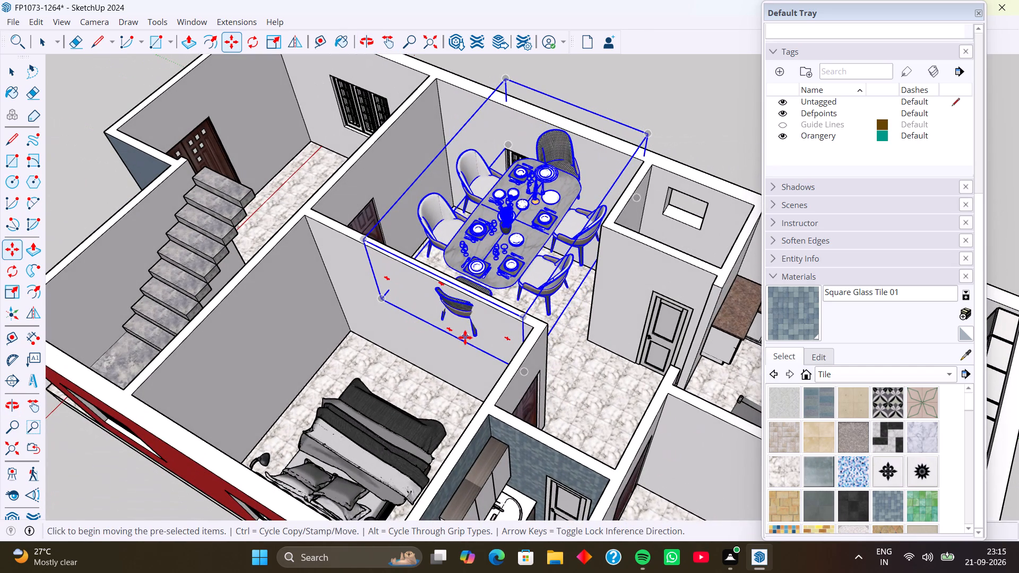
{"action": "key", "text": "s"}
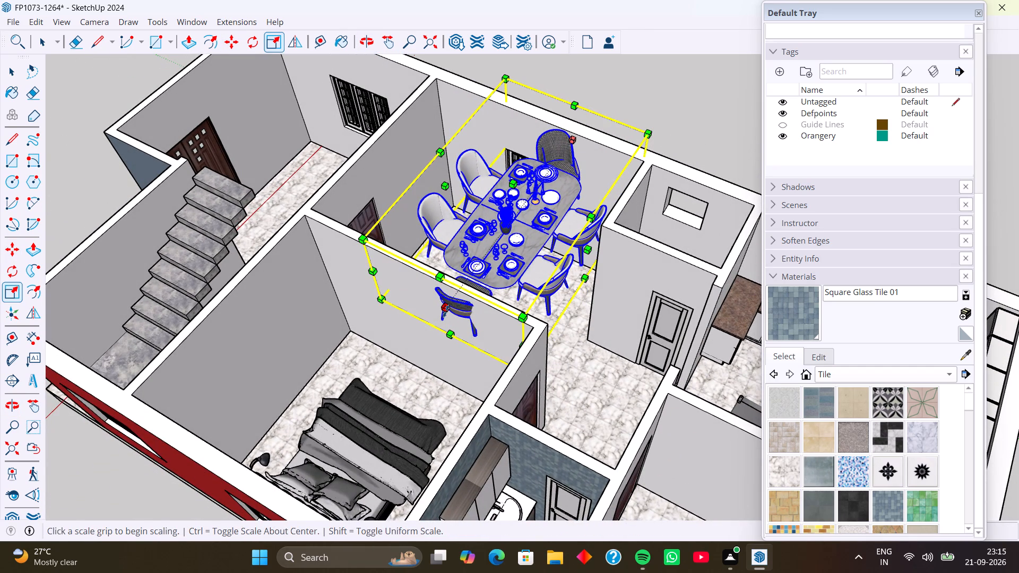
{"action": "left_click", "coordinate": [506, 75]}
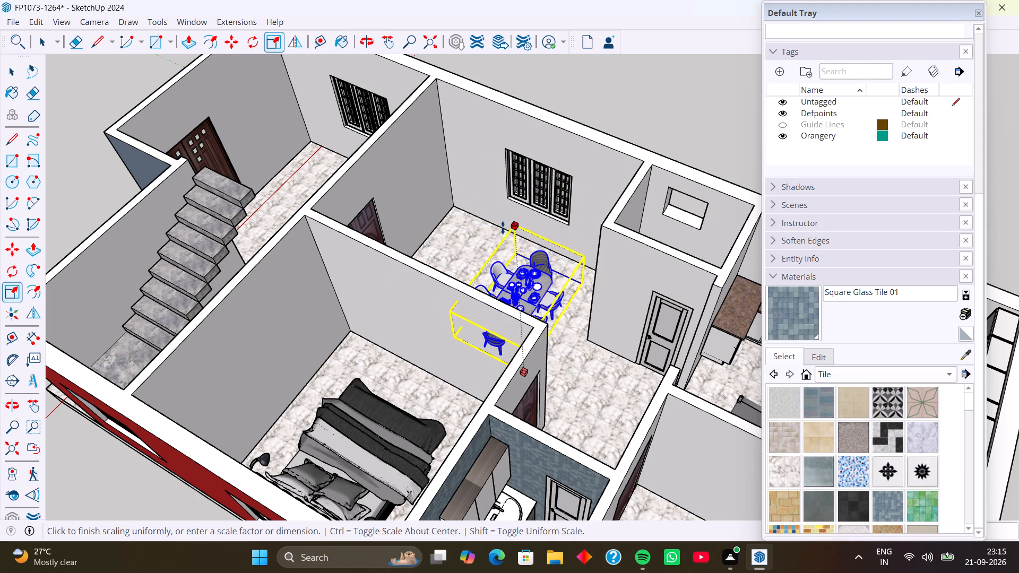
{"action": "left_click", "coordinate": [504, 236]}
Move the dining set by its bounding-box corner off the bedroom wall to the corner between the outer wall and the small room.
{"action": "middle_click_drag", "start_coordinate": [616, 286], "coordinate": [577, 302]}
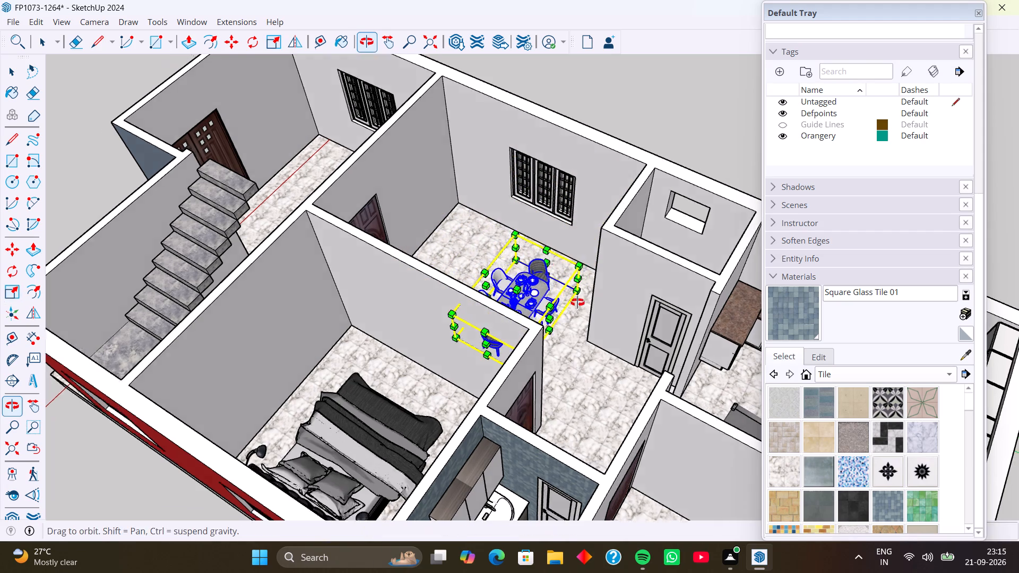
{"action": "middle_click_drag", "start_coordinate": [577, 302], "coordinate": [471, 338]}
{"action": "scroll", "coordinate": [561, 310], "scroll_direction": "up", "scroll_amount": 3}
{"action": "middle_click_drag", "start_coordinate": [496, 327], "coordinate": [370, 338]}
{"action": "scroll", "coordinate": [394, 335], "scroll_direction": "up", "scroll_amount": 2}
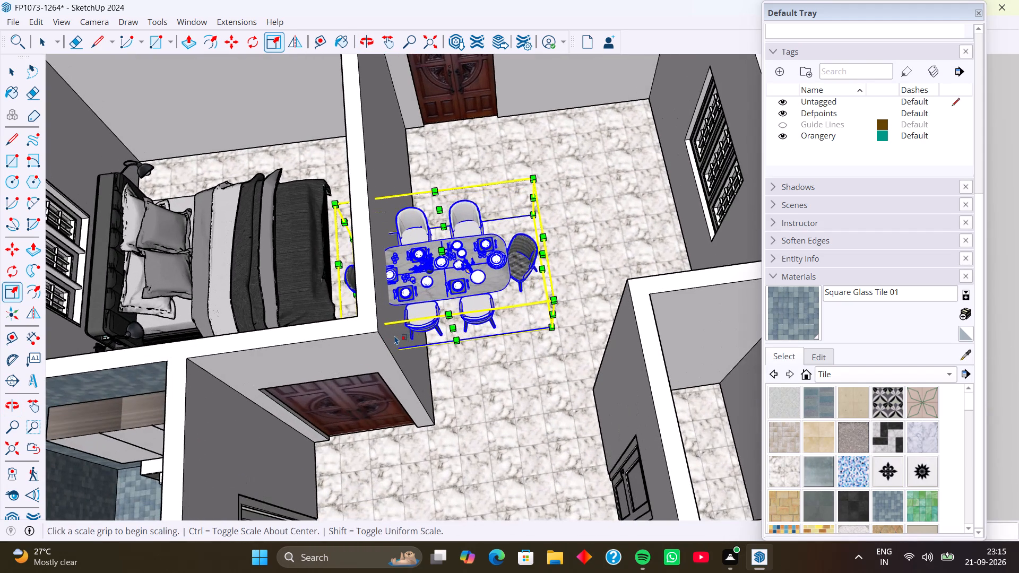
{"action": "key", "text": "m"}
{"action": "scroll", "coordinate": [495, 329], "scroll_direction": "up", "scroll_amount": 6}
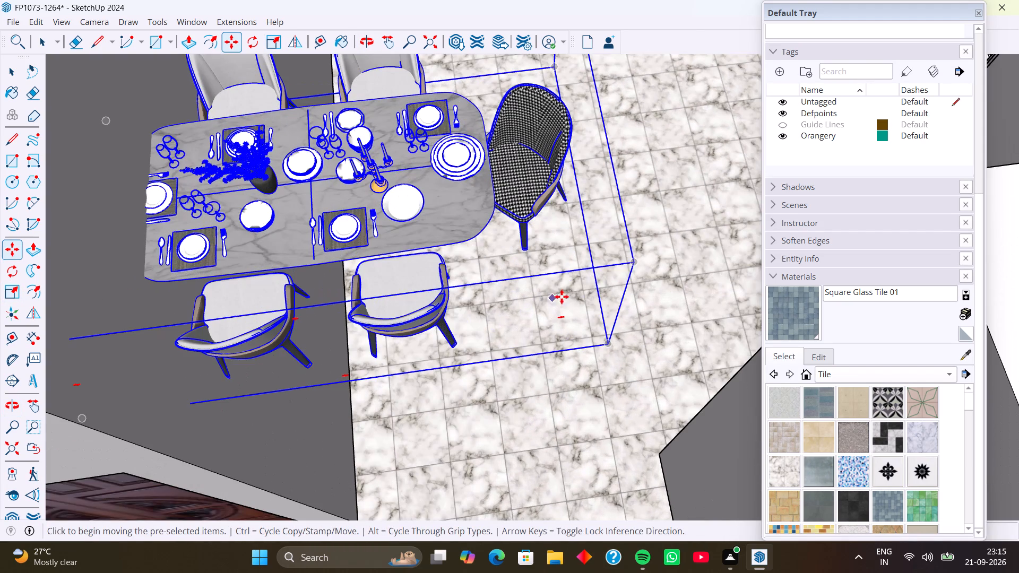
{"action": "left_click", "coordinate": [634, 264]}
{"action": "scroll", "coordinate": [718, 271], "scroll_direction": "down", "scroll_amount": 5}
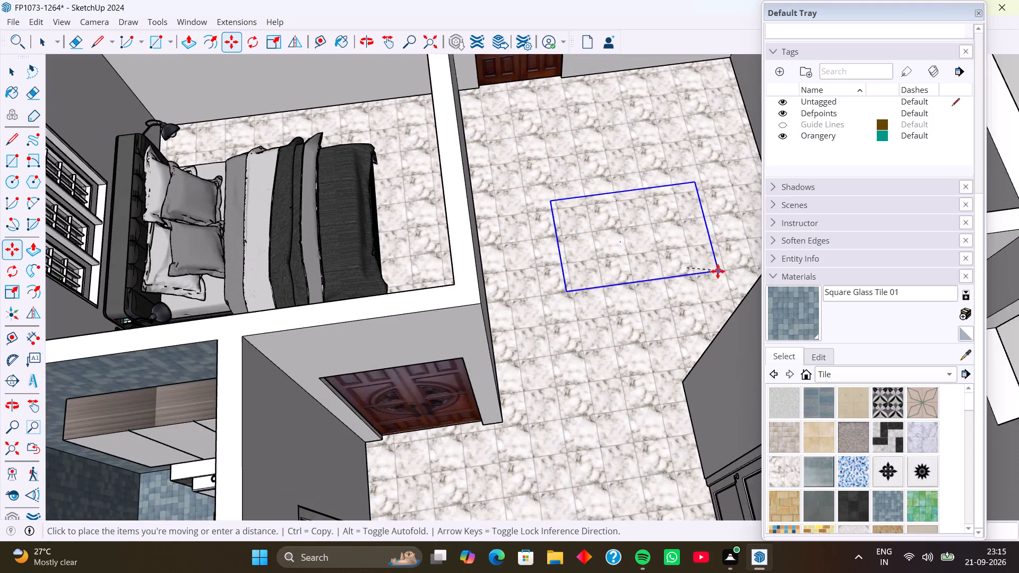
{"action": "scroll", "coordinate": [716, 271], "scroll_direction": "down", "scroll_amount": 3}
{"action": "middle_click_drag", "start_coordinate": [711, 272], "coordinate": [408, 307], "text": "shift"}
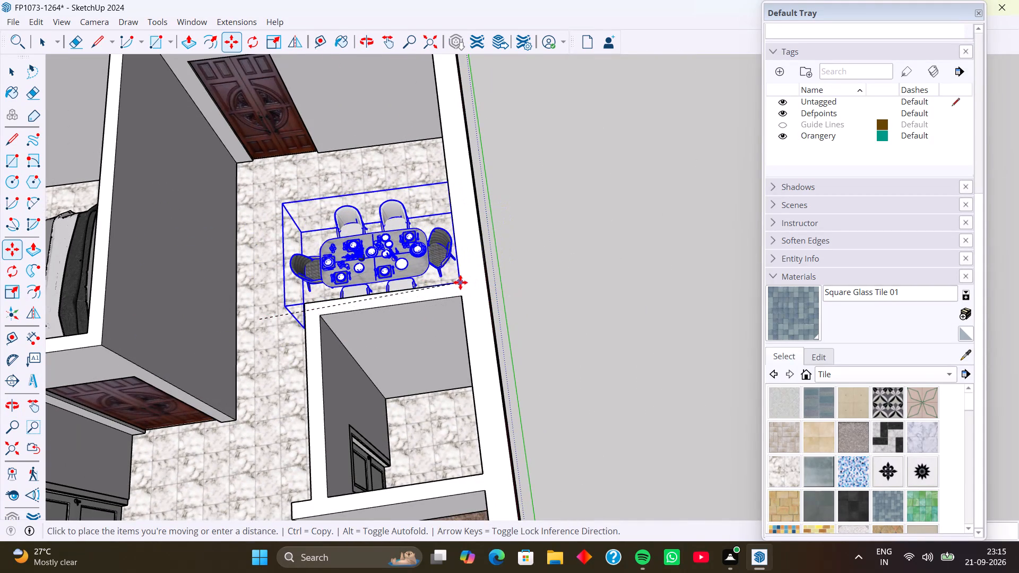
{"action": "left_click", "coordinate": [460, 282]}
Lower the dining set vertically along the blue axis onto the tiled floor, then deselect it.
{"action": "middle_click_drag", "start_coordinate": [348, 295], "coordinate": [581, 279]}
{"action": "middle_click_drag", "start_coordinate": [493, 338], "coordinate": [515, 286]}
{"action": "scroll", "coordinate": [496, 340], "scroll_direction": "up", "scroll_amount": 2}
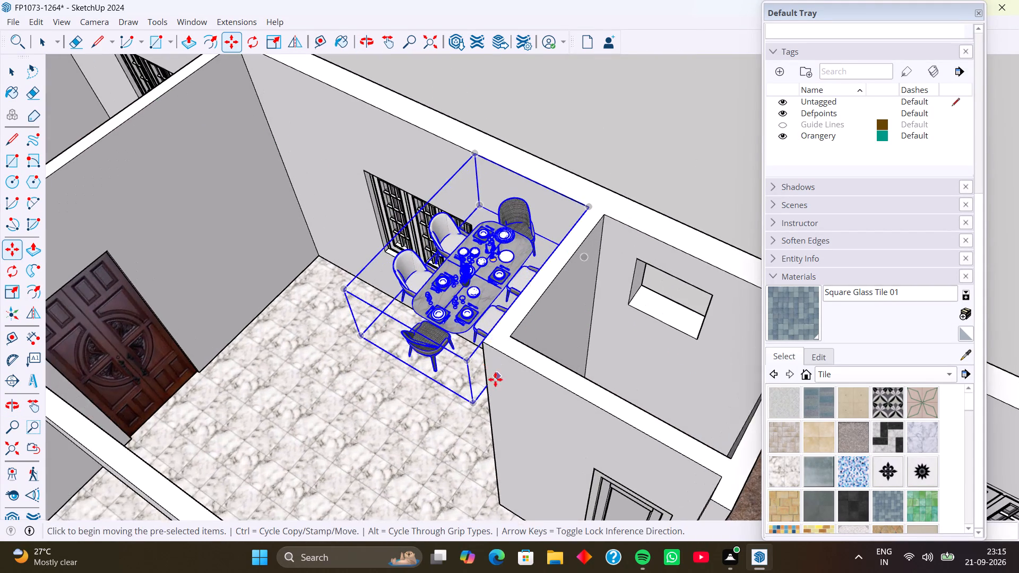
{"action": "middle_click_drag", "start_coordinate": [488, 387], "coordinate": [451, 363]}
{"action": "scroll", "coordinate": [453, 368], "scroll_direction": "up", "scroll_amount": 4}
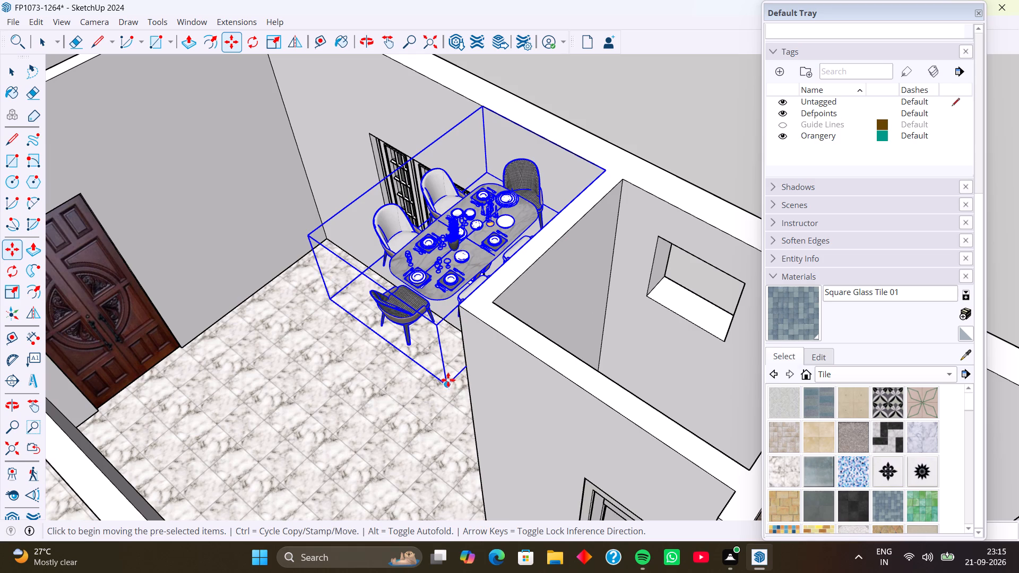
{"action": "left_click", "coordinate": [446, 383]}
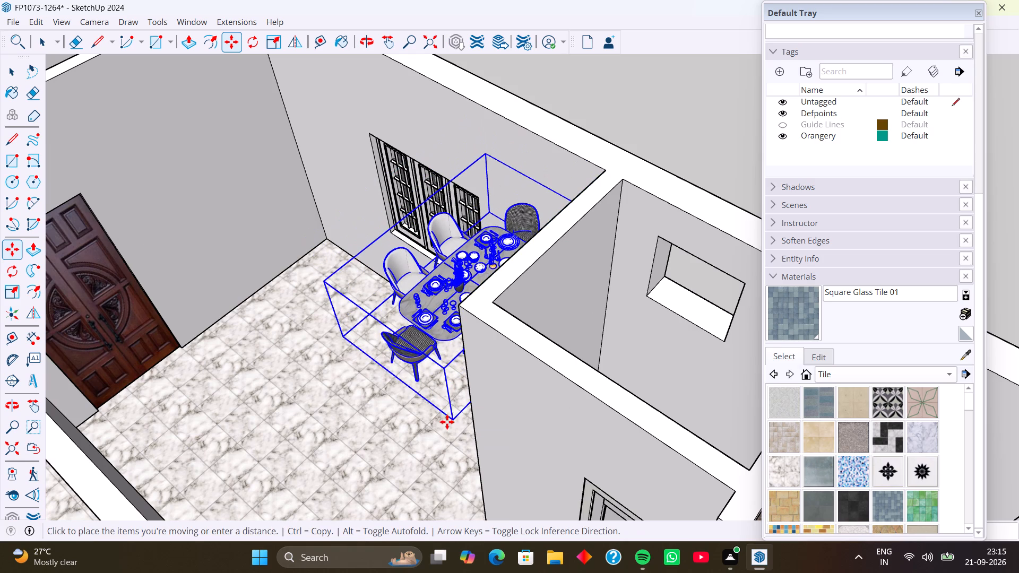
{"action": "key", "text": "Up"}
{"action": "scroll", "coordinate": [447, 418], "scroll_direction": "down", "scroll_amount": 2}
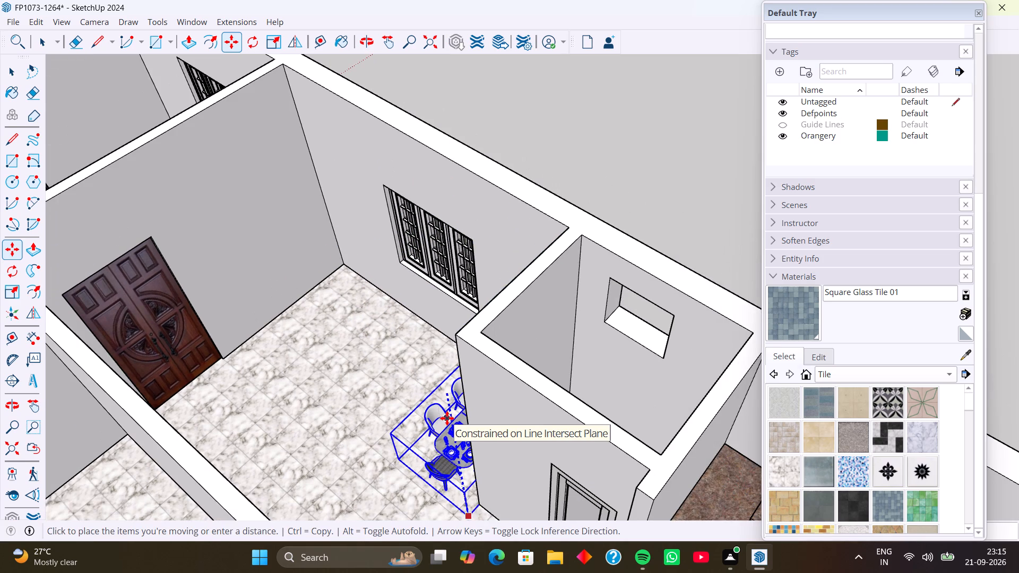
{"action": "middle_click_drag", "start_coordinate": [447, 418], "coordinate": [460, 259], "text": "shift"}
{"action": "left_click", "coordinate": [480, 357]}
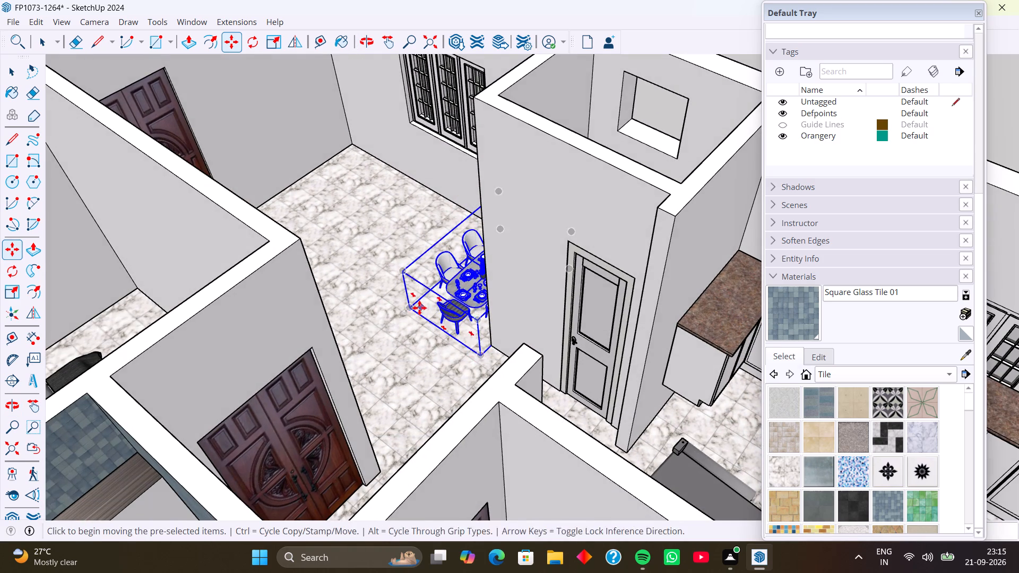
{"action": "scroll", "coordinate": [419, 308], "scroll_direction": "down", "scroll_amount": 4}
{"action": "key", "text": "space"}
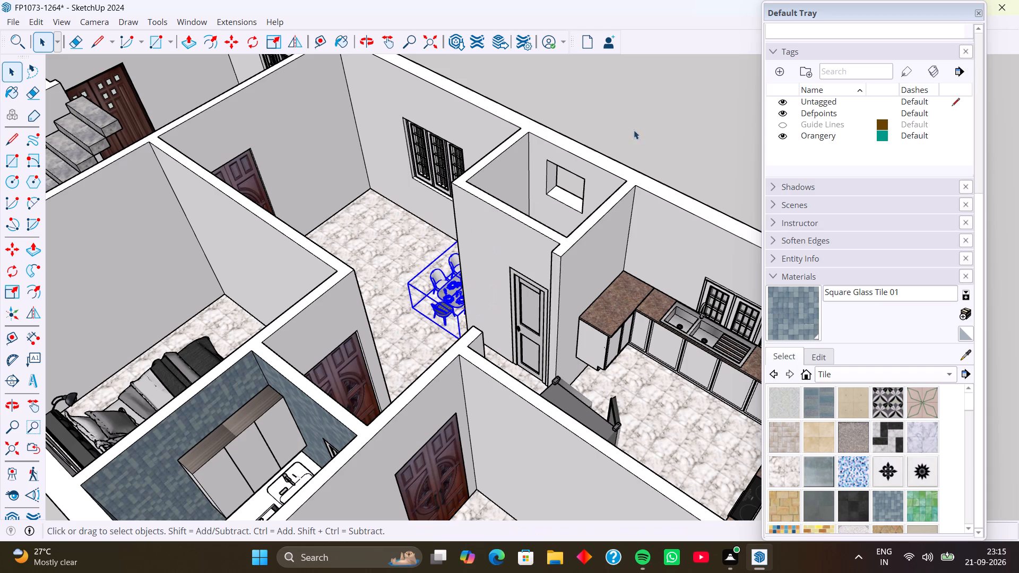
{"action": "left_click", "coordinate": [637, 127]}
Examine the dining set's fit in the corner between the outer wall and the small room from several angles.
{"action": "middle_click_drag", "start_coordinate": [469, 245], "coordinate": [675, 263]}
{"action": "middle_click_drag", "start_coordinate": [452, 292], "coordinate": [615, 334]}
{"action": "middle_click_drag", "start_coordinate": [463, 369], "coordinate": [505, 430]}
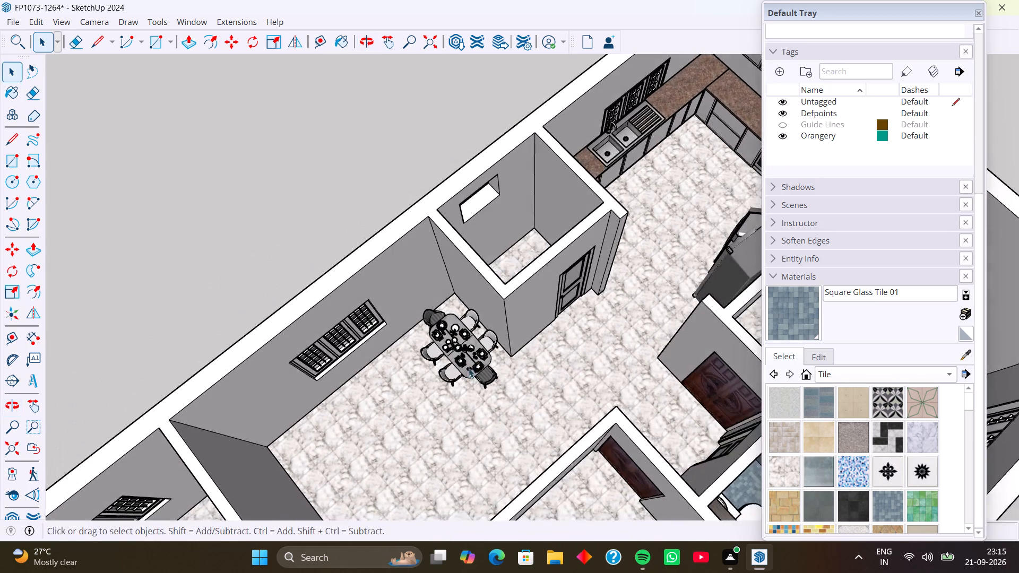
{"action": "scroll", "coordinate": [467, 367], "scroll_direction": "up", "scroll_amount": 7}
{"action": "left_click", "coordinate": [456, 374]}
{"action": "middle_click_drag", "start_coordinate": [449, 388], "coordinate": [537, 387]}
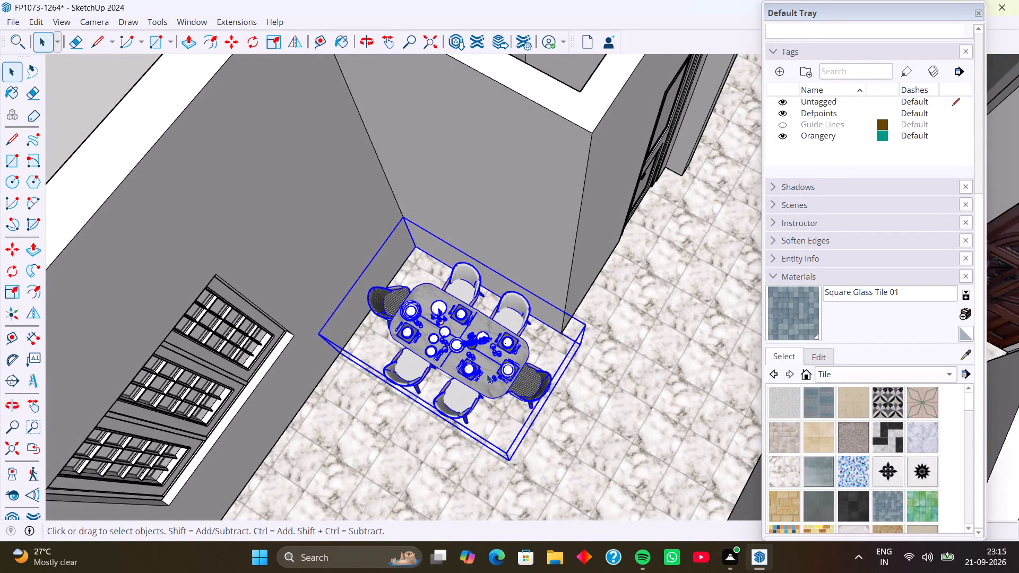
{"action": "scroll", "coordinate": [487, 374], "scroll_direction": "down", "scroll_amount": 3}
{"action": "left_click", "coordinate": [221, 172]}
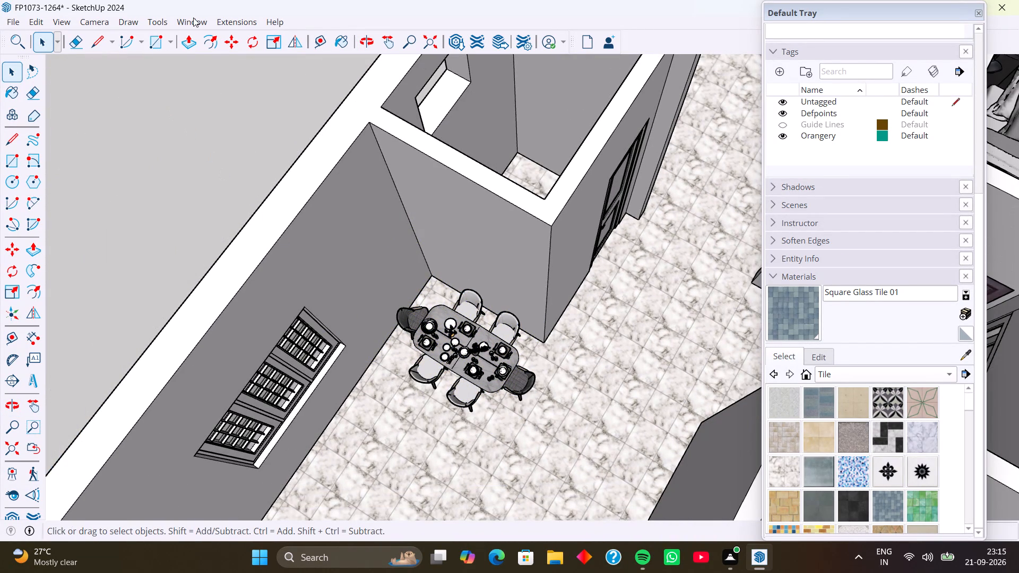
Search the 3D Warehouse models for living.
{"action": "left_click", "coordinate": [195, 22]}
{"action": "left_click", "coordinate": [246, 124]}
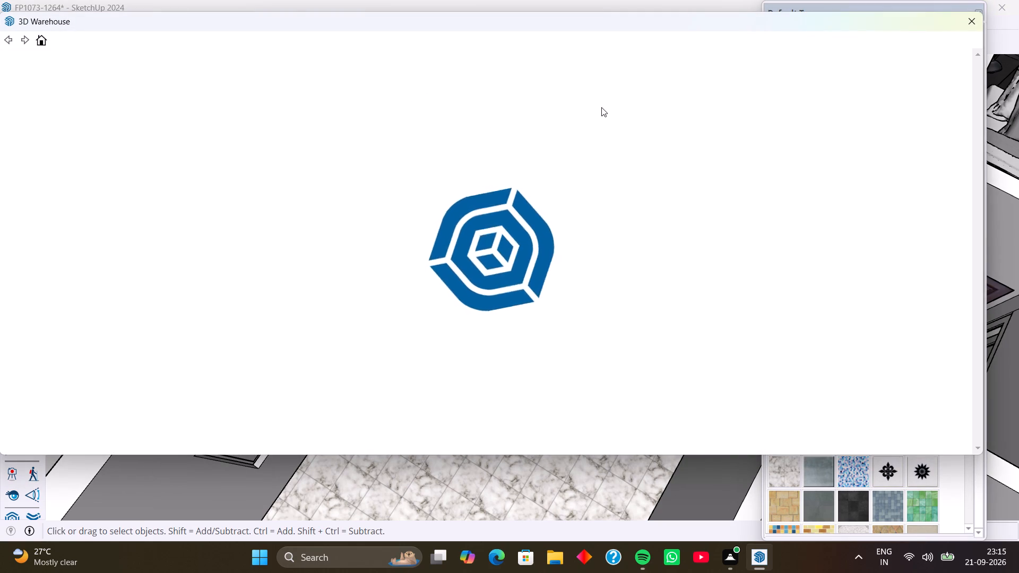
{"action": "left_click", "coordinate": [475, 74]}
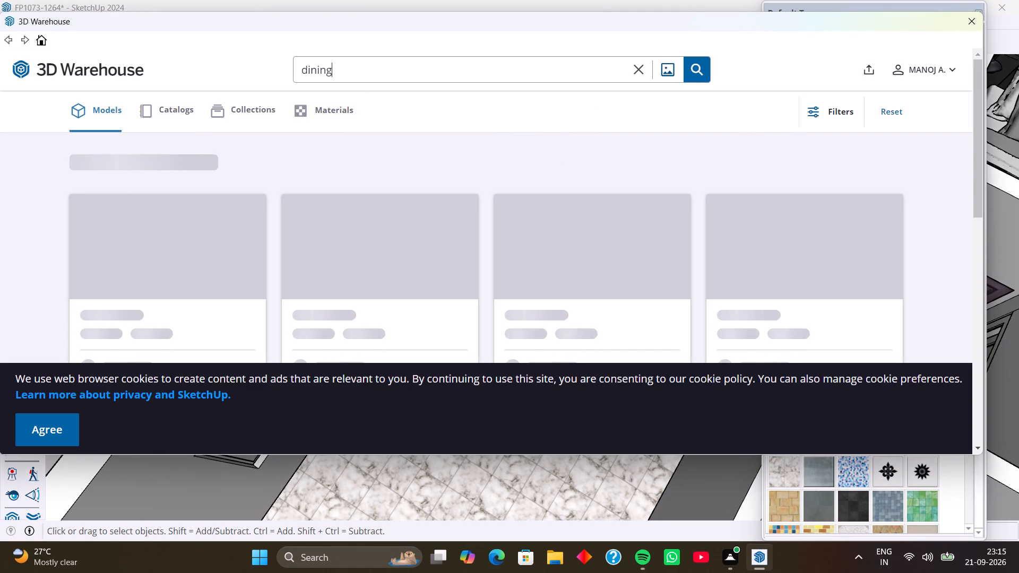
{"action": "key", "text": "BackSpace"}
{"action": "key", "text": "BackSpace"}
{"action": "key", "text": "BackSpace"}
{"action": "key", "text": "BackSpace"}
{"action": "key", "text": "BackSpace"}
{"action": "key", "text": "BackSpace"}
{"action": "key", "text": "BackSpace"}
{"action": "key", "text": "BackSpace"}
{"action": "key", "text": "BackSpace"}
{"action": "key", "text": "BackSpace"}
{"action": "key", "text": "BackSpace"}
{"action": "key", "text": "BackSpace"}
{"action": "key", "text": "BackSpace"}
{"action": "key", "text": "BackSpace"}
{"action": "key", "text": "BackSpace"}
{"action": "key", "text": "BackSpace"}
{"action": "key", "text": "BackSpace"}
{"action": "key", "text": "BackSpace"}
{"action": "key", "text": "BackSpace"}
{"action": "key", "text": "BackSpace"}
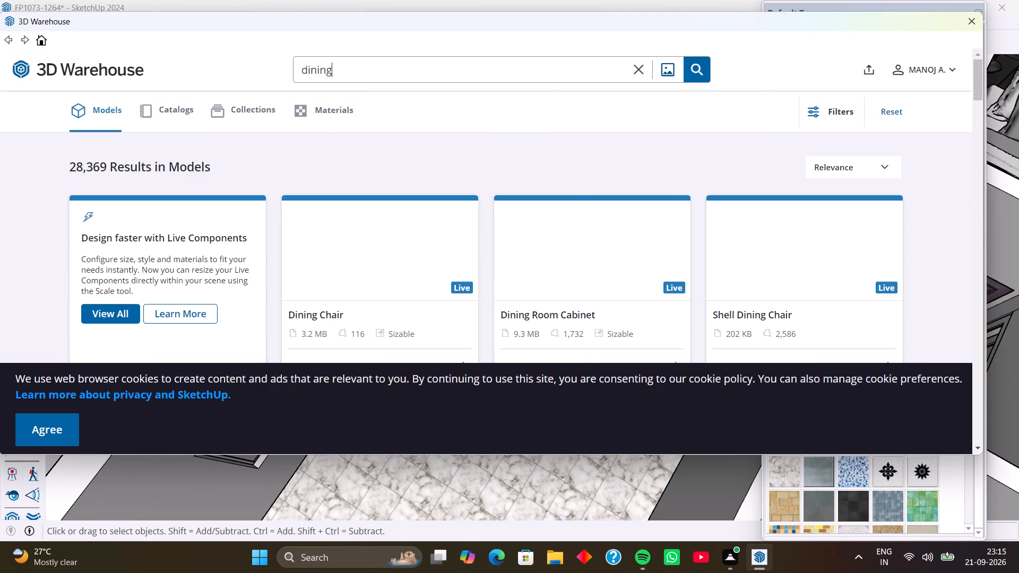
{"action": "type", "text": "li"}
{"action": "type", "text": "vin"}
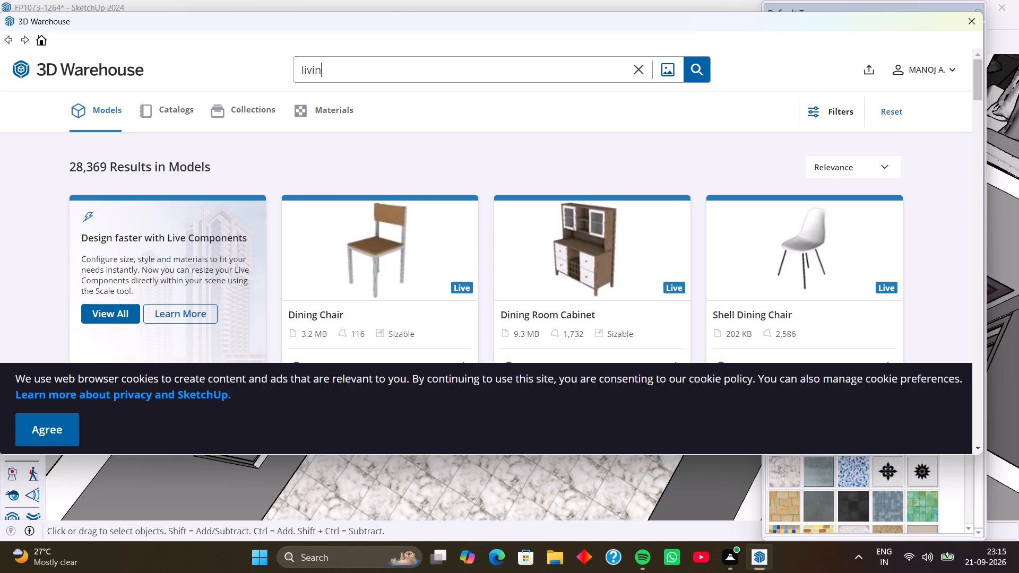
{"action": "key", "text": "g"}
{"action": "key", "text": "Return"}
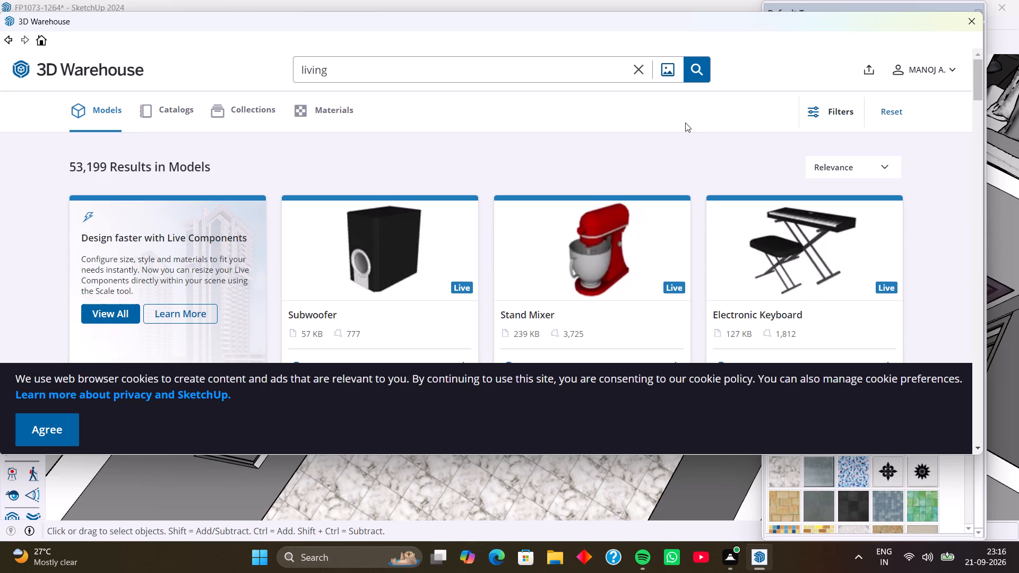
Browse the living results for a sofa set that suits the living area.
{"action": "scroll", "coordinate": [459, 112], "scroll_direction": "down", "scroll_amount": 3}
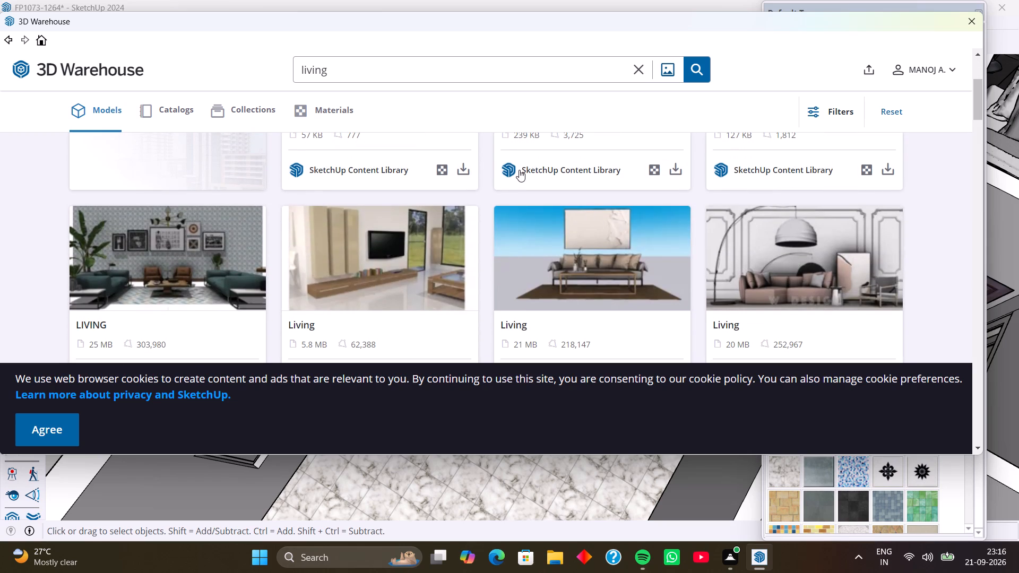
{"action": "scroll", "coordinate": [517, 170], "scroll_direction": "down", "scroll_amount": 2}
{"action": "scroll", "coordinate": [430, 178], "scroll_direction": "down", "scroll_amount": 1}
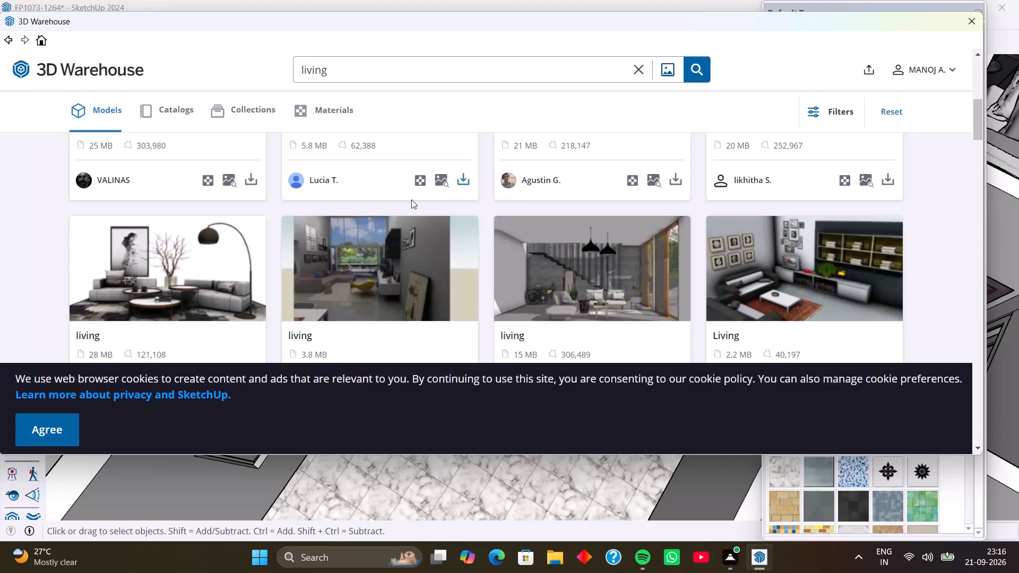
{"action": "scroll", "coordinate": [376, 240], "scroll_direction": "down", "scroll_amount": 3}
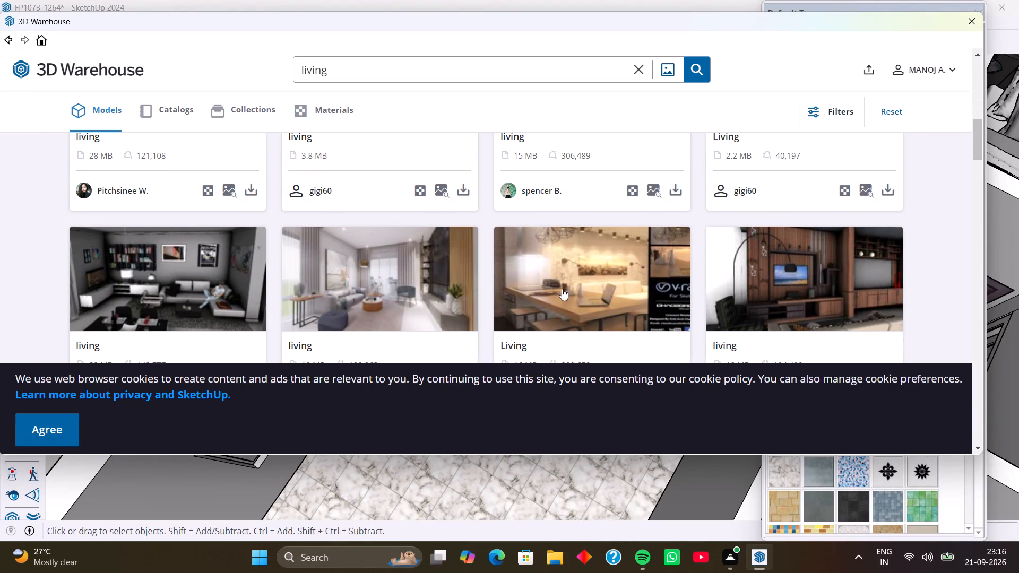
{"action": "scroll", "coordinate": [587, 287], "scroll_direction": "down", "scroll_amount": 3}
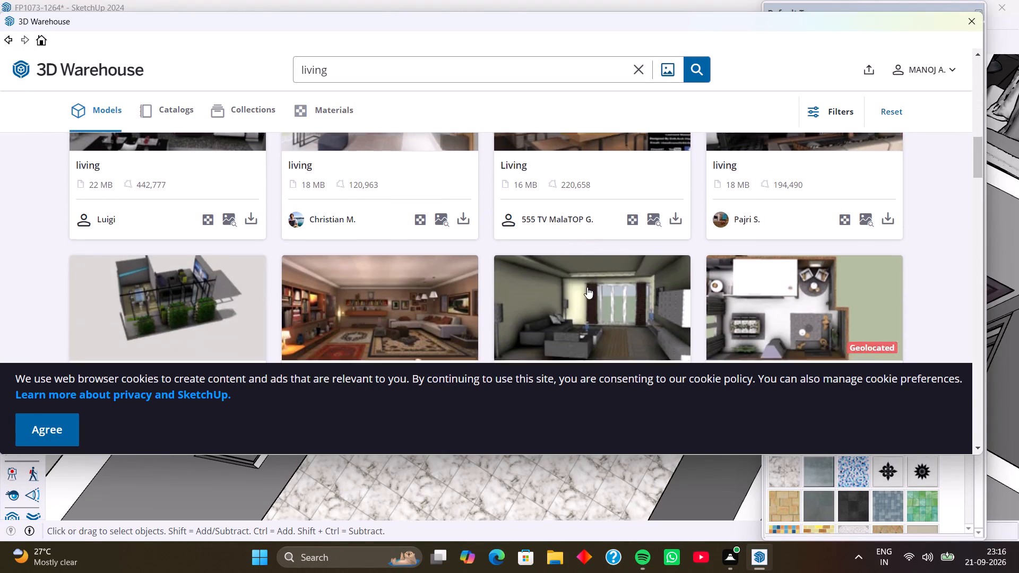
{"action": "scroll", "coordinate": [587, 287], "scroll_direction": "down", "scroll_amount": 1}
{"action": "scroll", "coordinate": [436, 269], "scroll_direction": "down", "scroll_amount": 3}
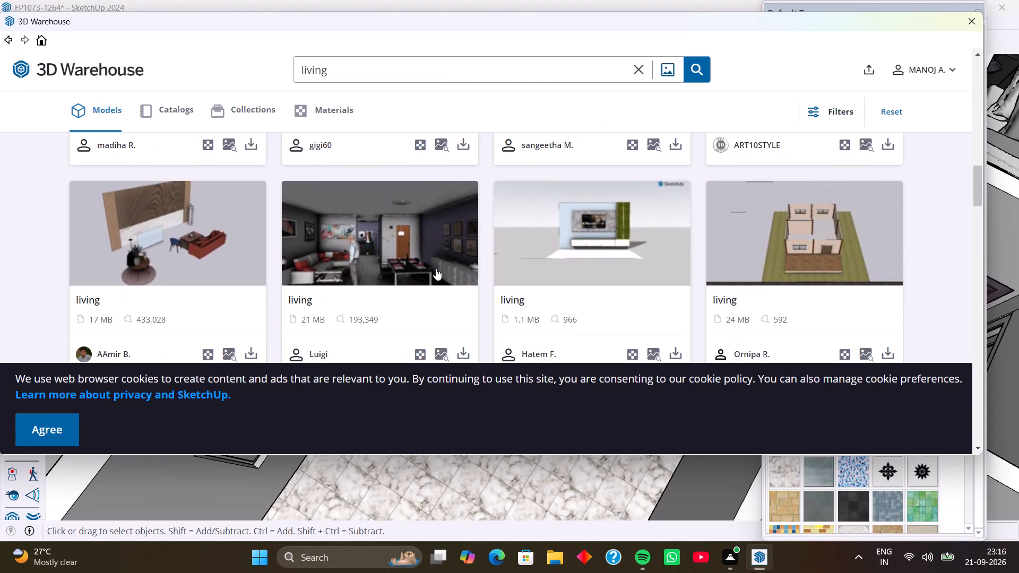
{"action": "scroll", "coordinate": [540, 261], "scroll_direction": "down", "scroll_amount": 2}
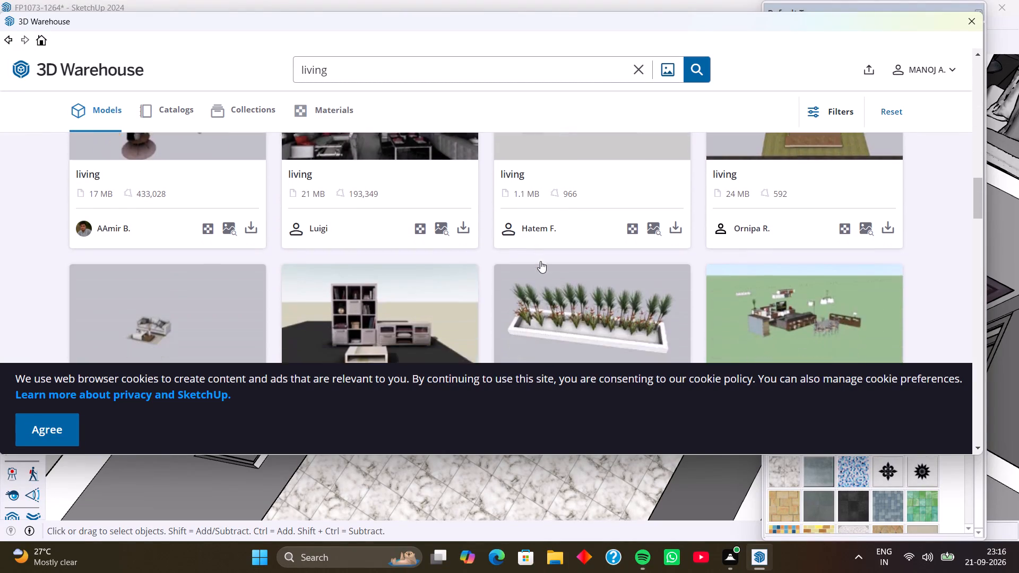
{"action": "scroll", "coordinate": [540, 261], "scroll_direction": "down", "scroll_amount": 4}
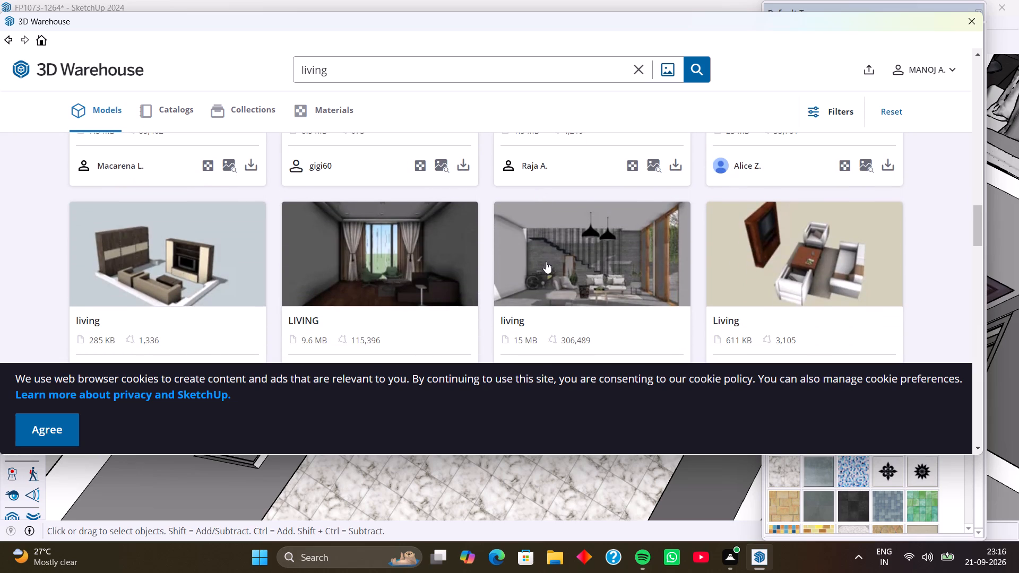
{"action": "scroll", "coordinate": [546, 262], "scroll_direction": "down", "scroll_amount": 4}
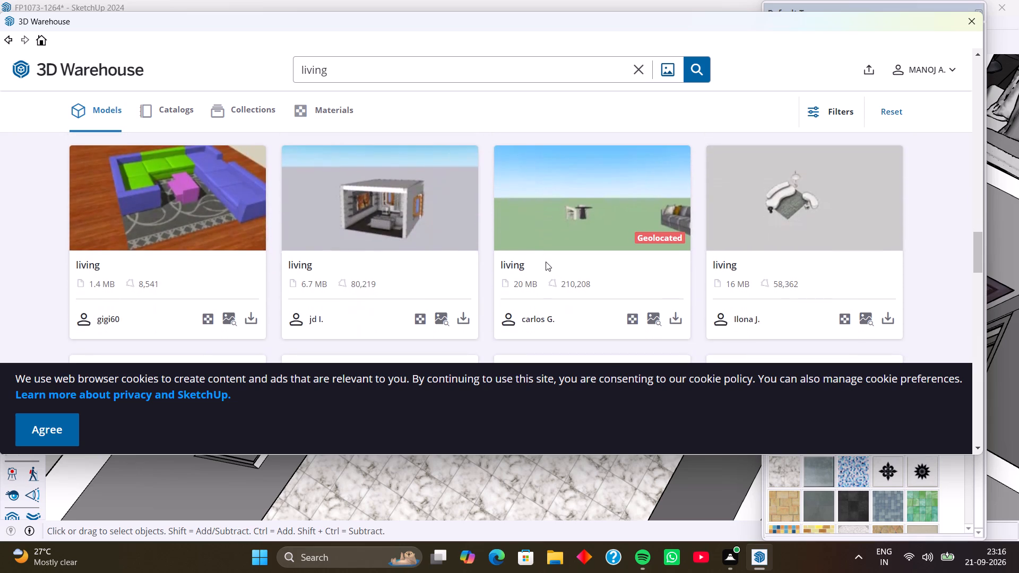
{"action": "scroll", "coordinate": [546, 262], "scroll_direction": "down", "scroll_amount": 3}
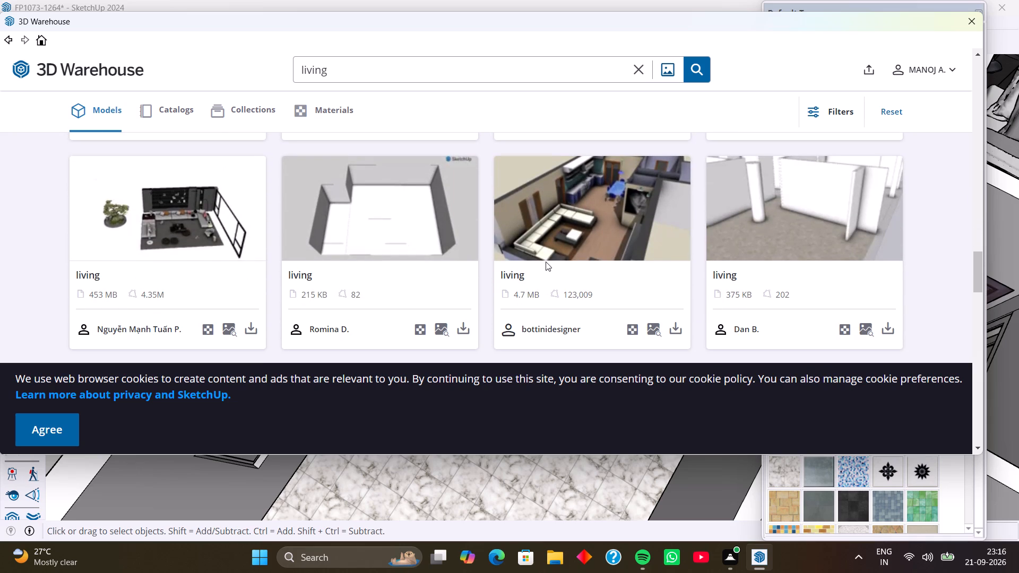
{"action": "scroll", "coordinate": [607, 221], "scroll_direction": "up", "scroll_amount": 1}
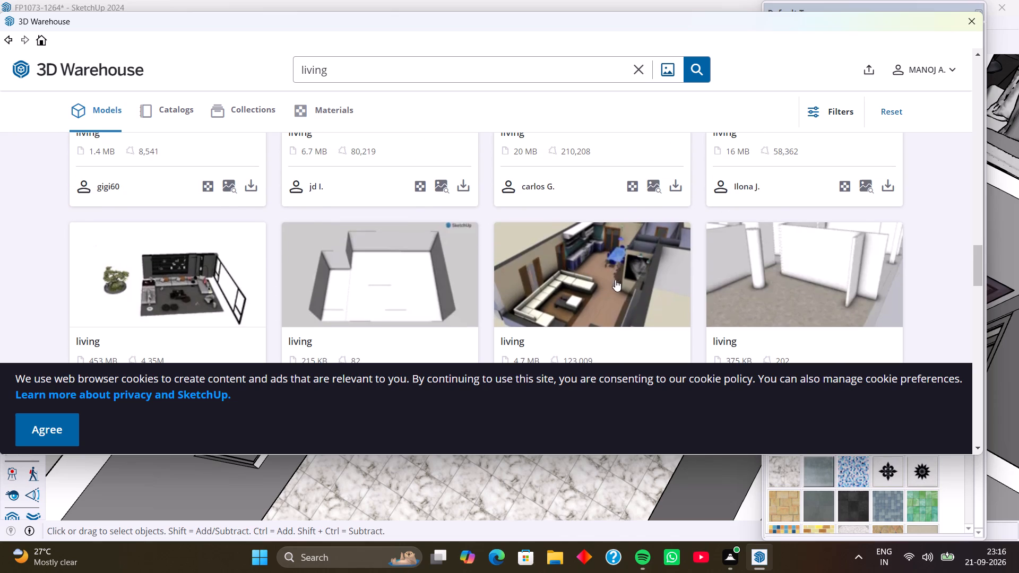
{"action": "scroll", "coordinate": [604, 278], "scroll_direction": "down", "scroll_amount": 3}
{"action": "scroll", "coordinate": [512, 271], "scroll_direction": "down", "scroll_amount": 3}
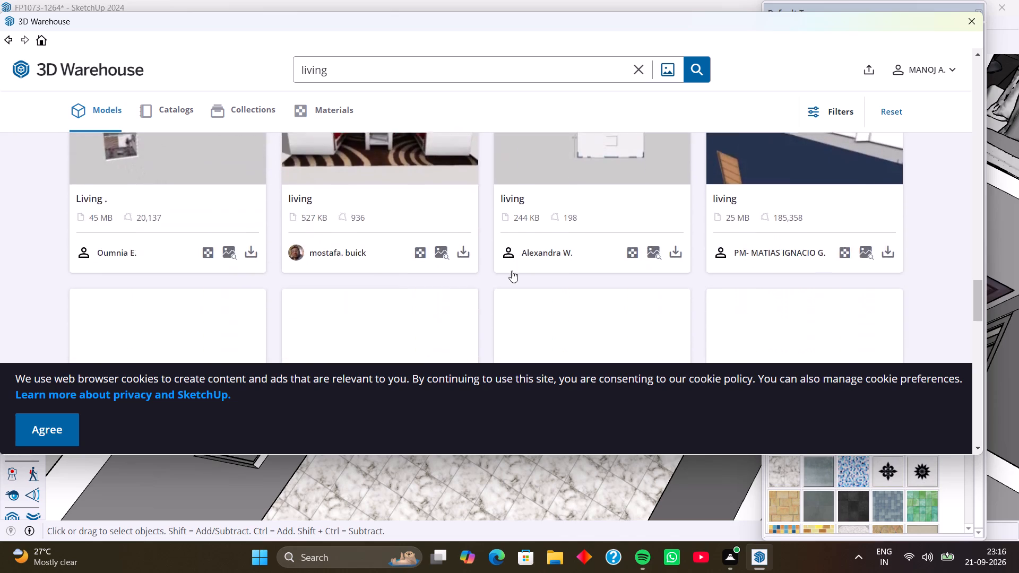
{"action": "scroll", "coordinate": [512, 271], "scroll_direction": "down", "scroll_amount": 2}
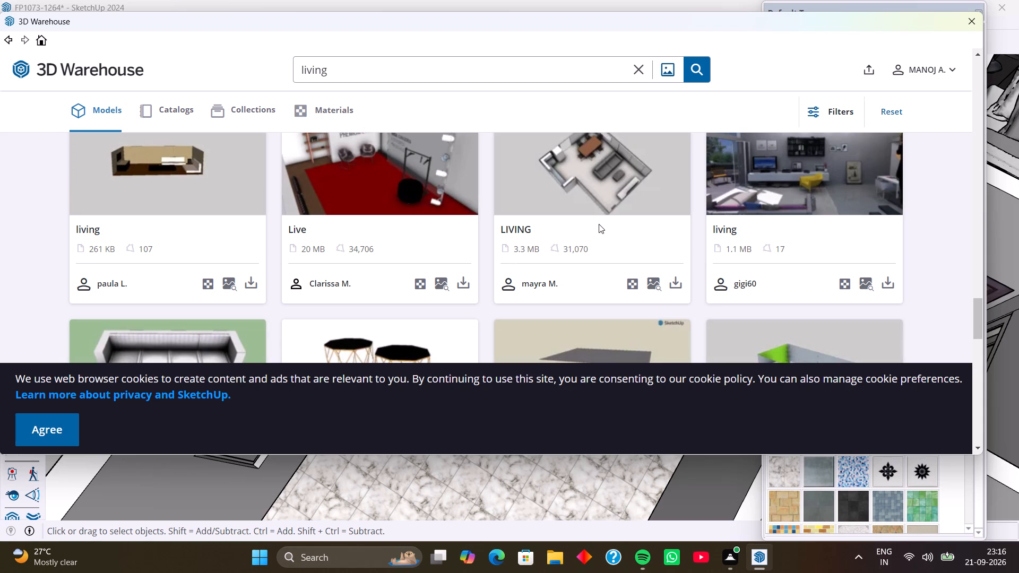
{"action": "scroll", "coordinate": [537, 236], "scroll_direction": "down", "scroll_amount": 2}
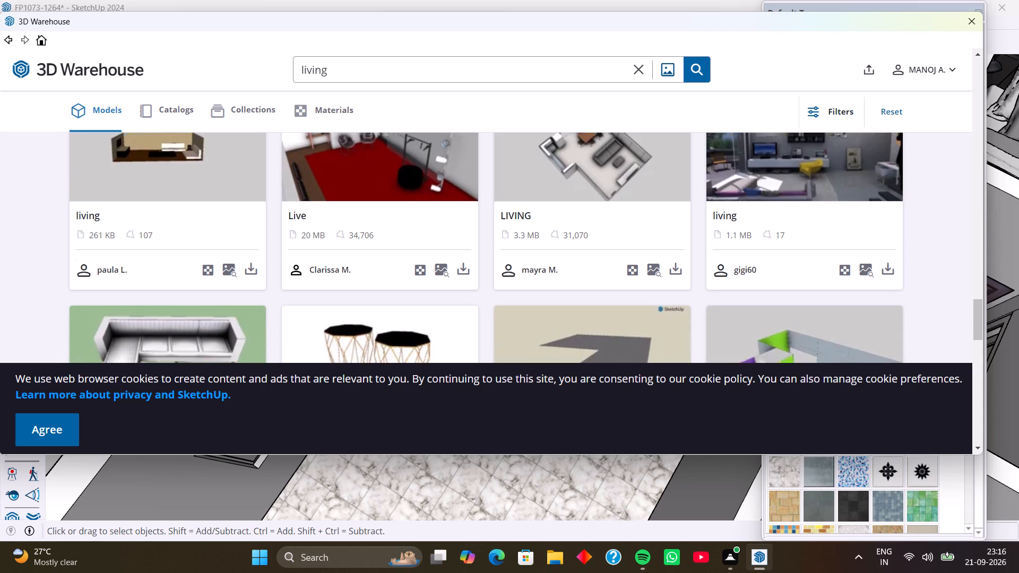
{"action": "scroll", "coordinate": [535, 237], "scroll_direction": "down", "scroll_amount": 4}
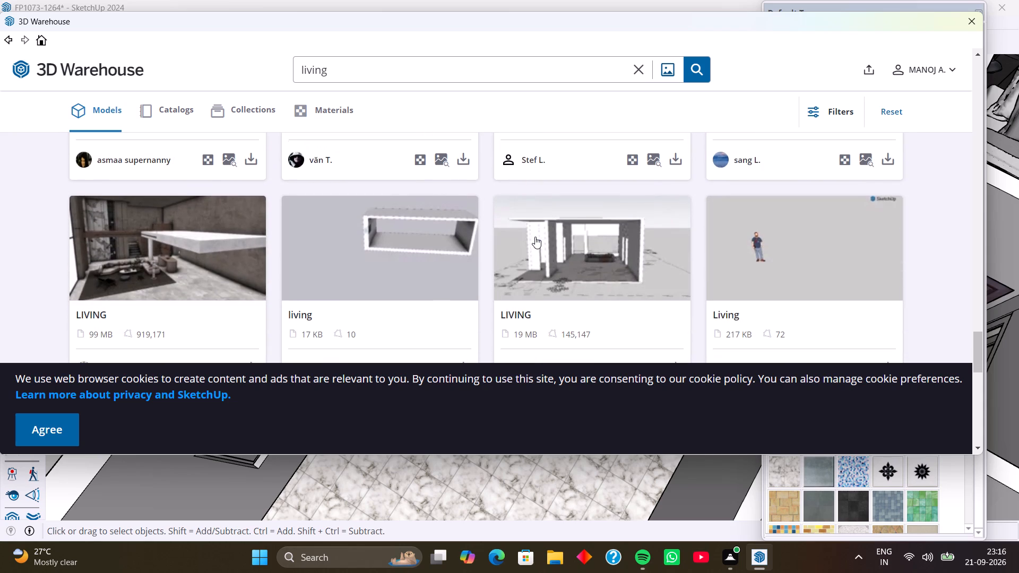
{"action": "scroll", "coordinate": [535, 237], "scroll_direction": "down", "scroll_amount": 7}
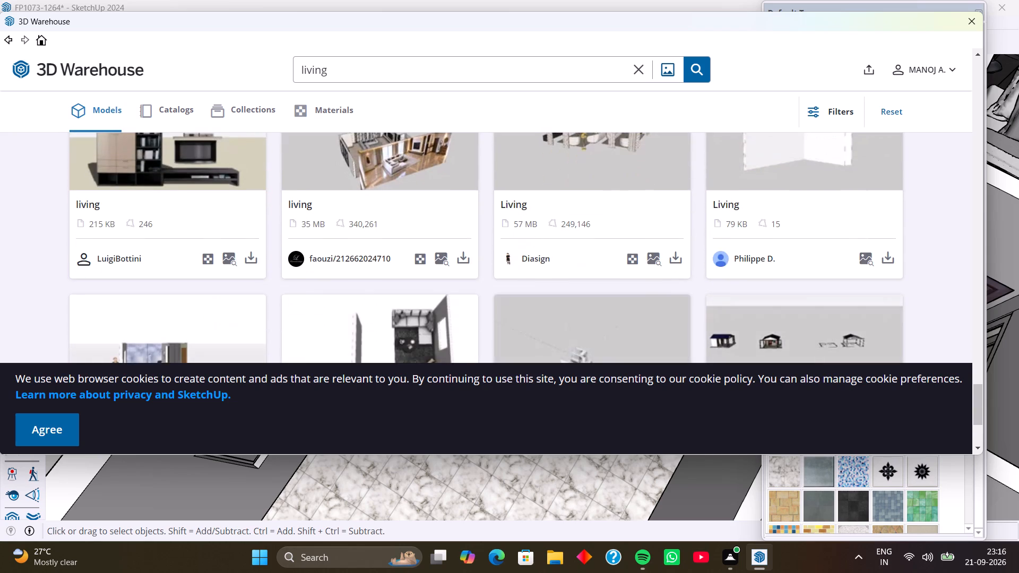
{"action": "scroll", "coordinate": [526, 223], "scroll_direction": "up", "scroll_amount": 2}
{"action": "scroll", "coordinate": [559, 233], "scroll_direction": "down", "scroll_amount": 3}
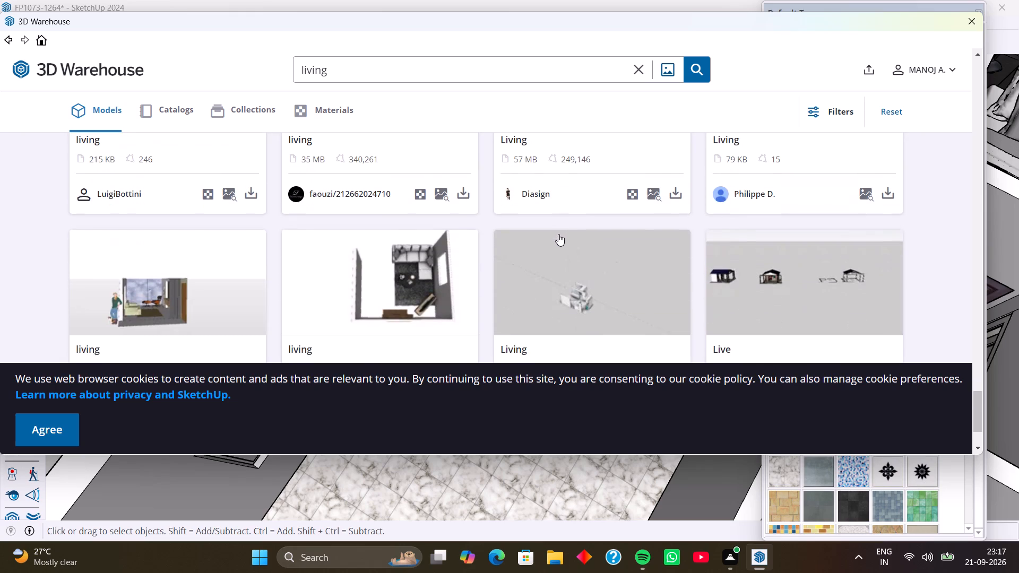
{"action": "scroll", "coordinate": [523, 235], "scroll_direction": "down", "scroll_amount": 8}
{"action": "scroll", "coordinate": [512, 245], "scroll_direction": "up", "scroll_amount": 4}
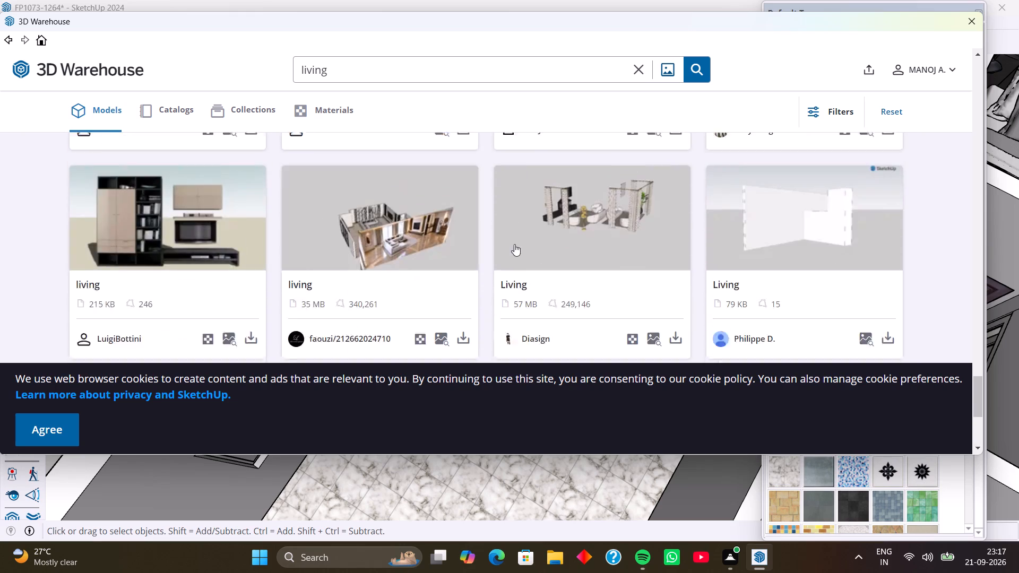
{"action": "scroll", "coordinate": [514, 244], "scroll_direction": "up", "scroll_amount": 10}
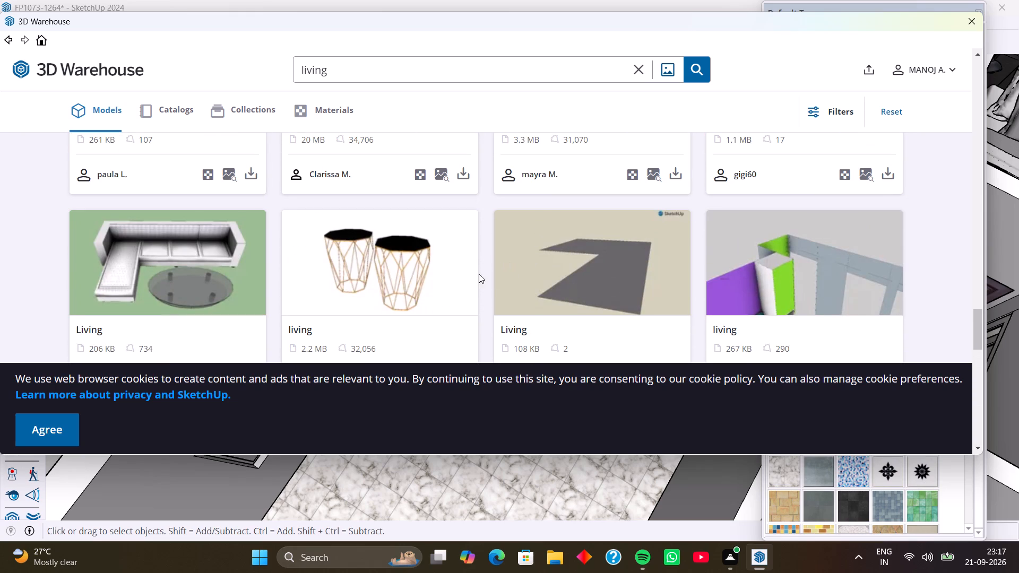
{"action": "scroll", "coordinate": [474, 221], "scroll_direction": "up", "scroll_amount": 6}
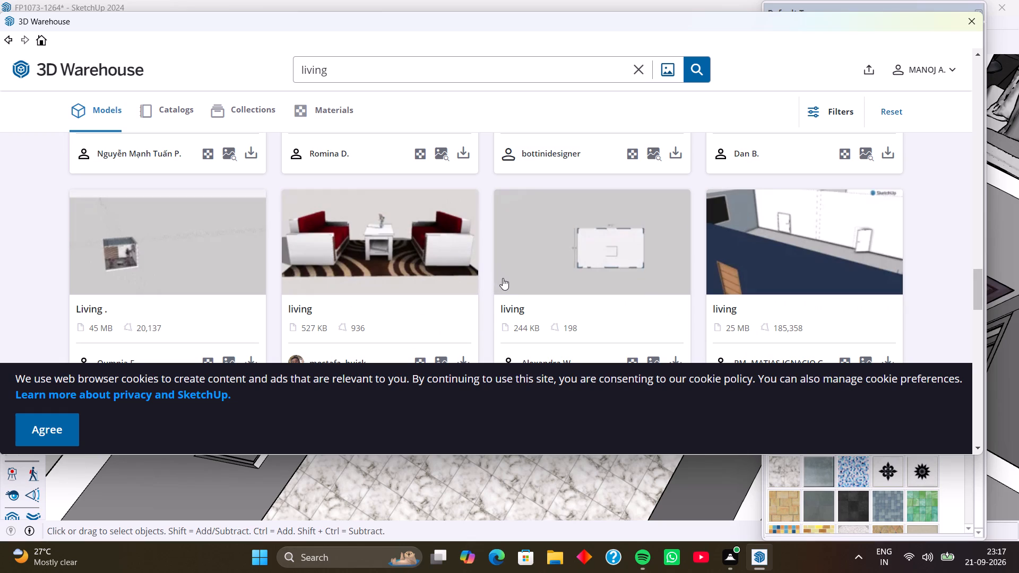
{"action": "scroll", "coordinate": [322, 257], "scroll_direction": "up", "scroll_amount": 6}
{"action": "scroll", "coordinate": [395, 278], "scroll_direction": "down", "scroll_amount": 4}
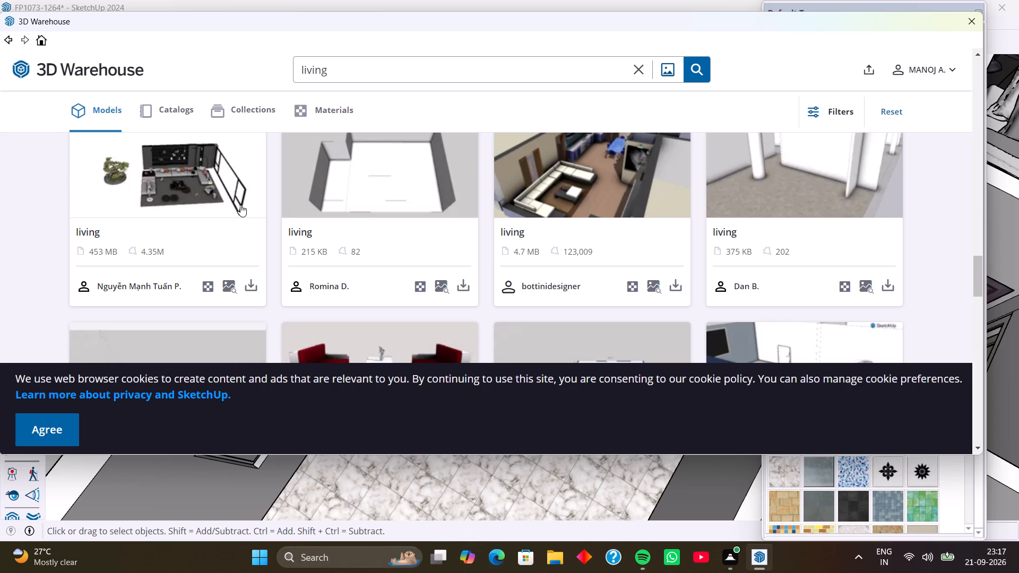
{"action": "scroll", "coordinate": [370, 204], "scroll_direction": "up", "scroll_amount": 2}
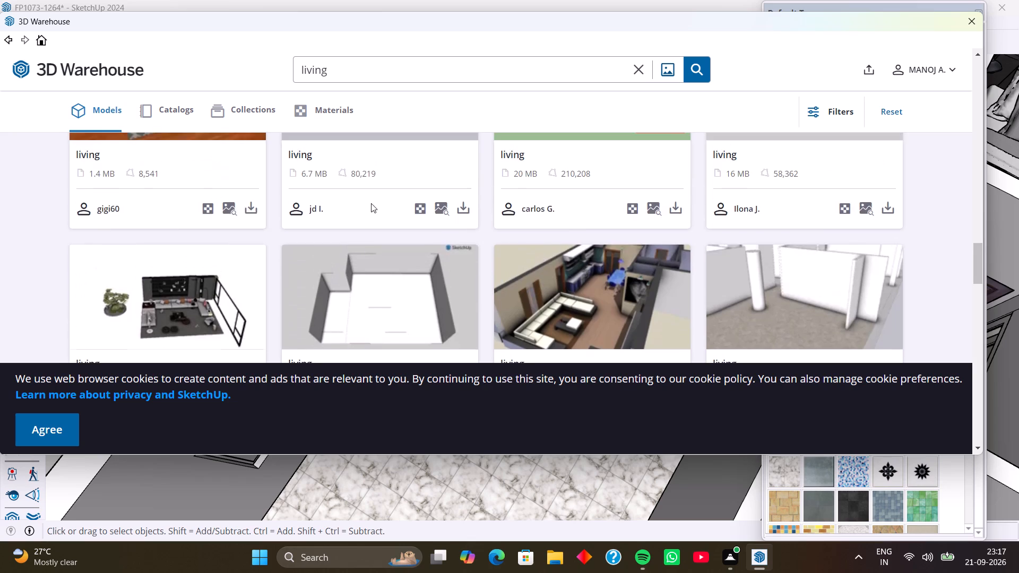
{"action": "scroll", "coordinate": [372, 203], "scroll_direction": "up", "scroll_amount": 3}
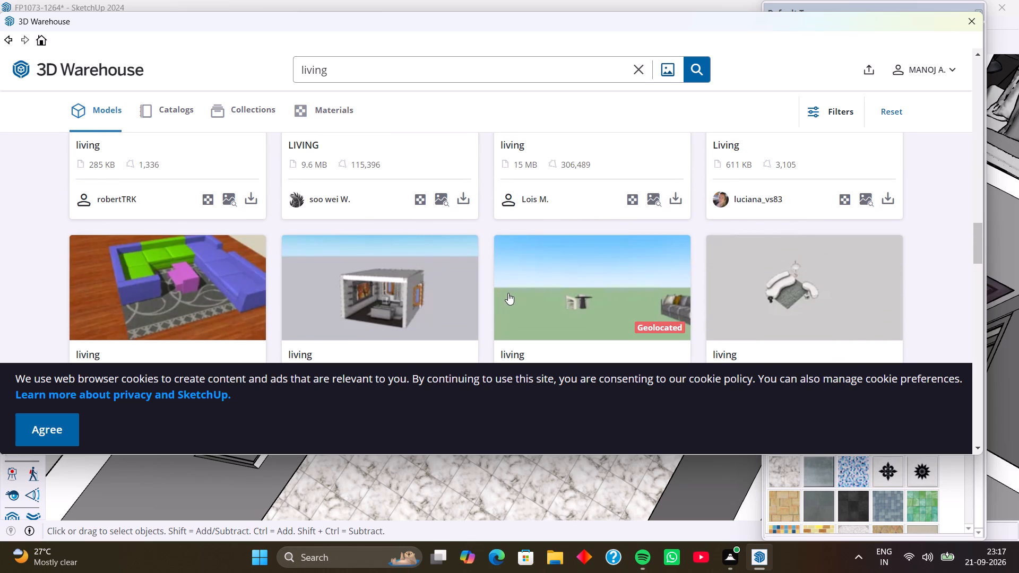
{"action": "scroll", "coordinate": [507, 293], "scroll_direction": "up", "scroll_amount": 3}
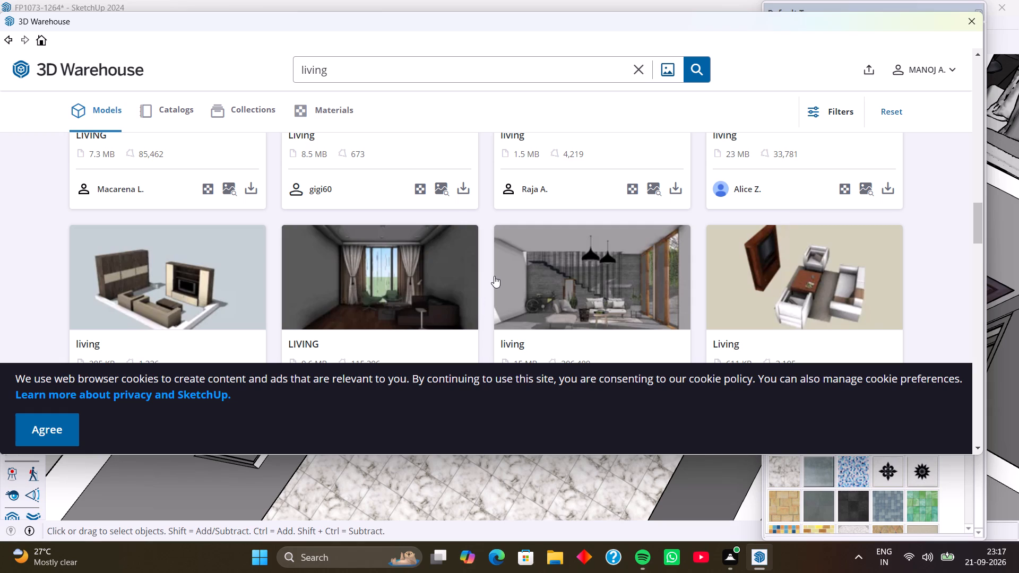
{"action": "scroll", "coordinate": [494, 279], "scroll_direction": "up", "scroll_amount": 3}
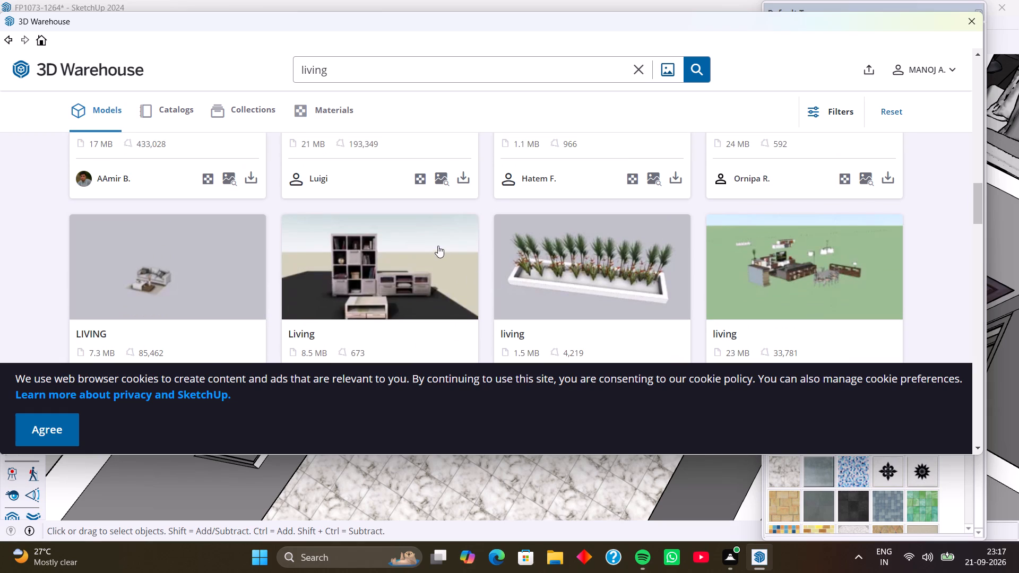
Download the 611 KB Living model with white sofas from 3D Warehouse and place it outside the house beside the outer wall.
{"action": "scroll", "coordinate": [424, 230], "scroll_direction": "down", "scroll_amount": 5}
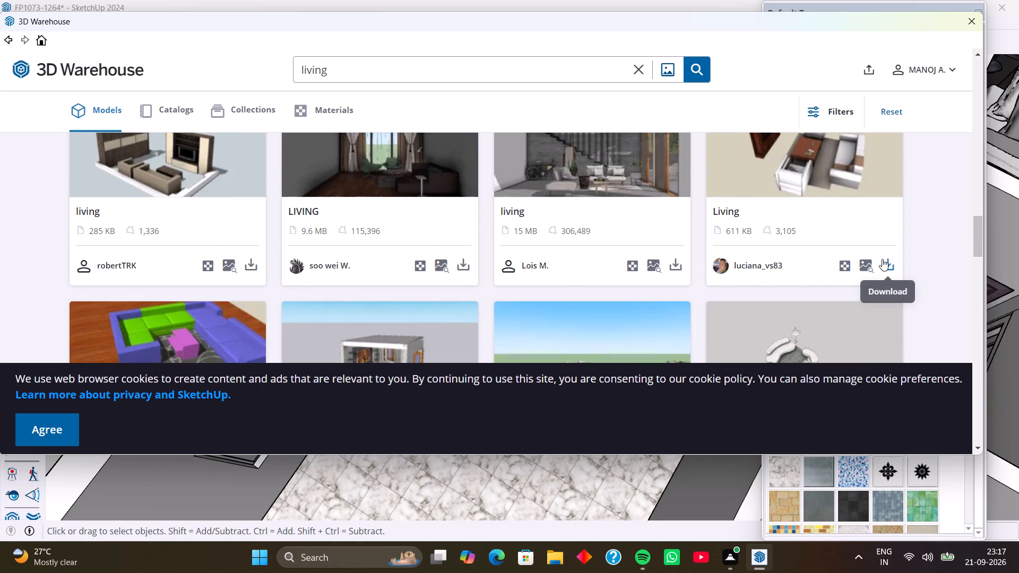
{"action": "left_click", "coordinate": [887, 264]}
{"action": "left_click", "coordinate": [453, 252]}
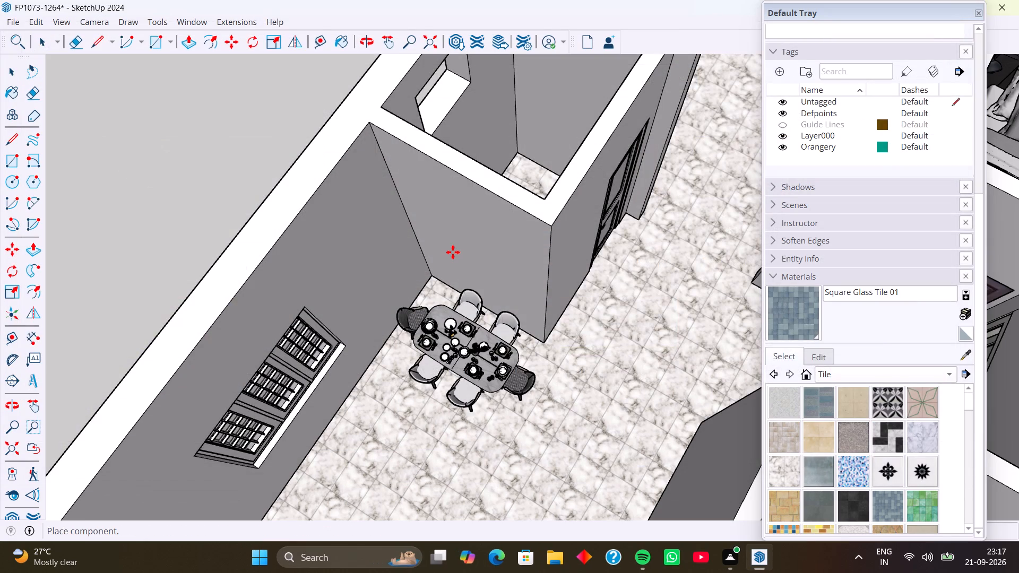
{"action": "scroll", "coordinate": [390, 310], "scroll_direction": "down", "scroll_amount": 4}
{"action": "scroll", "coordinate": [311, 291], "scroll_direction": "down", "scroll_amount": 2}
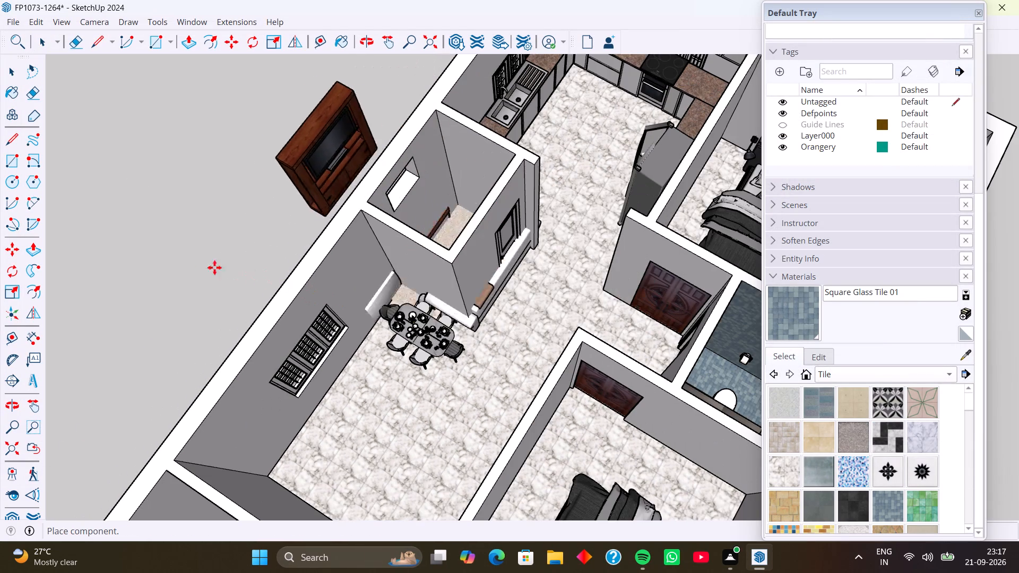
{"action": "left_click", "coordinate": [73, 219]}
Rotate the living room set half a turn about the vertical axis so the TV unit and sofa swap sides.
{"action": "middle_click_drag", "start_coordinate": [163, 265], "coordinate": [295, 234]}
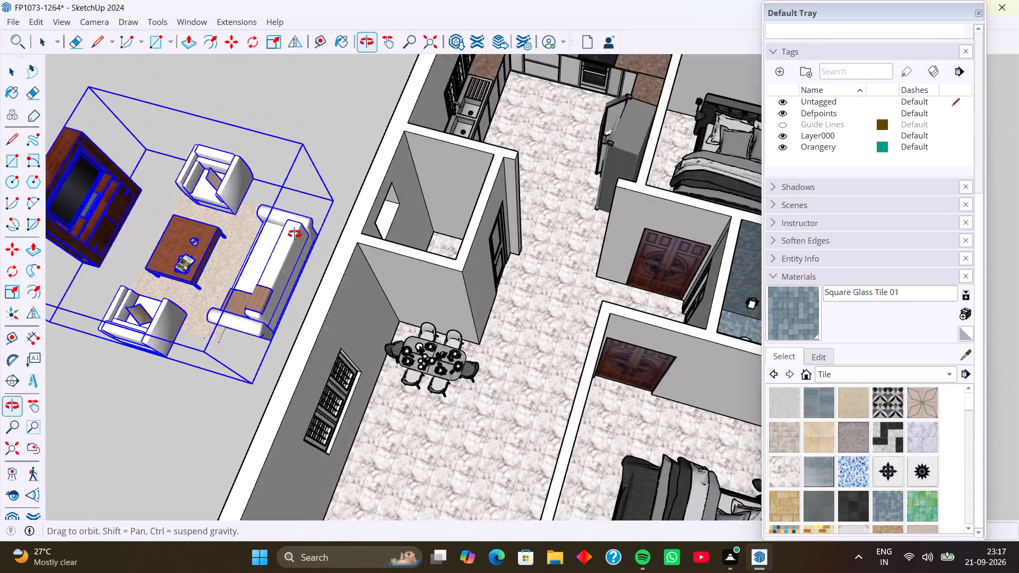
{"action": "middle_click_drag", "start_coordinate": [295, 234], "coordinate": [299, 233]}
{"action": "scroll", "coordinate": [243, 292], "scroll_direction": "down", "scroll_amount": 5}
{"action": "middle_click_drag", "start_coordinate": [230, 341], "coordinate": [277, 327]}
{"action": "scroll", "coordinate": [254, 350], "scroll_direction": "down", "scroll_amount": 3}
{"action": "middle_click_drag", "start_coordinate": [251, 380], "coordinate": [228, 383]}
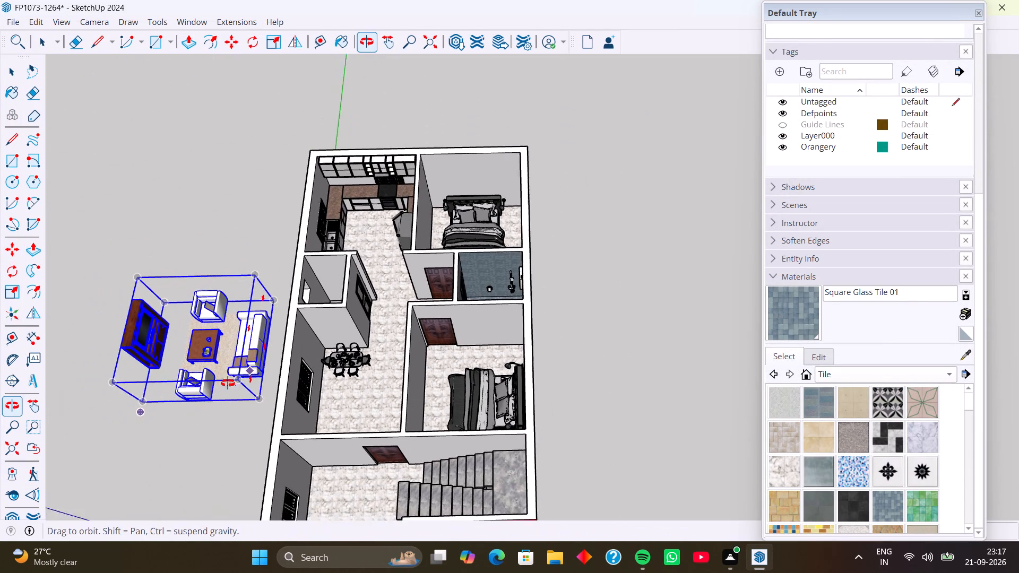
{"action": "middle_click_drag", "start_coordinate": [228, 383], "coordinate": [210, 383]}
{"action": "scroll", "coordinate": [214, 390], "scroll_direction": "up", "scroll_amount": 4}
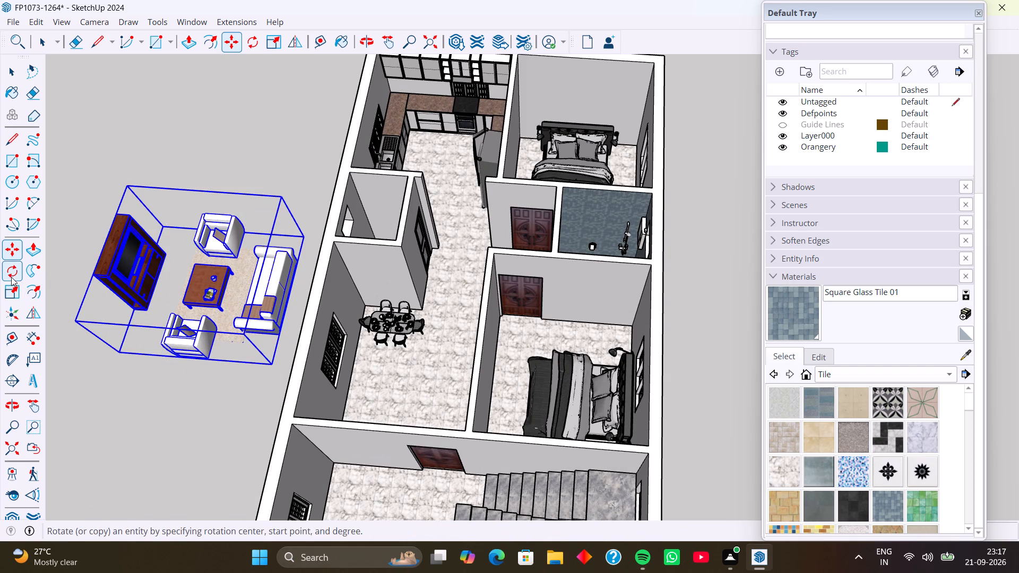
{"action": "left_click", "coordinate": [11, 277]}
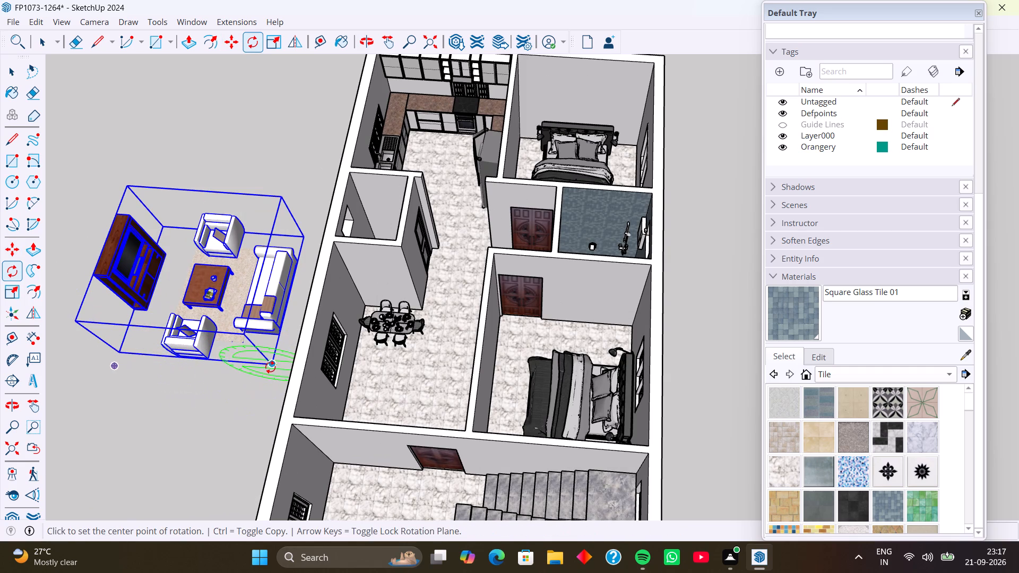
{"action": "key", "text": "Up"}
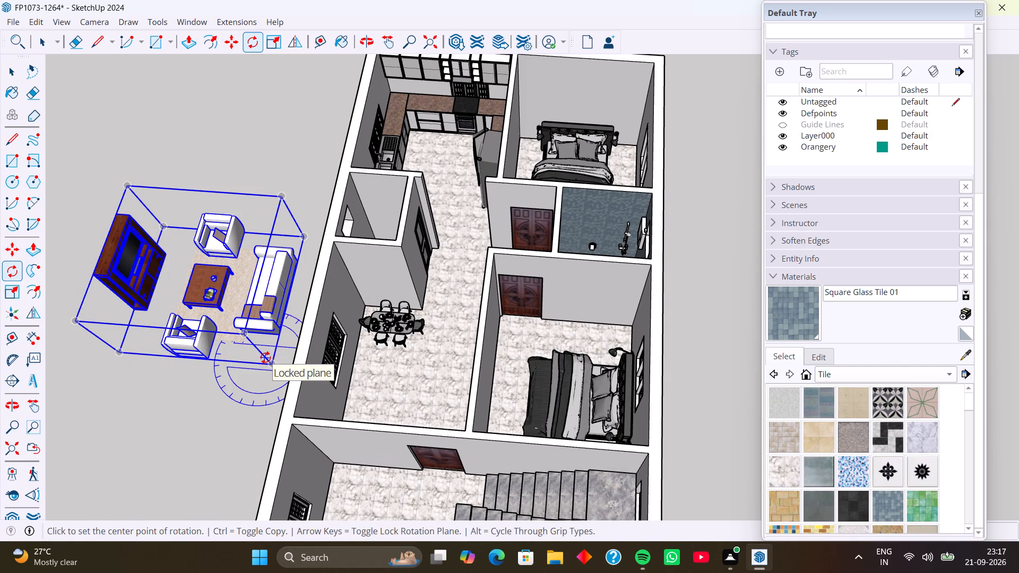
{"action": "left_click", "coordinate": [273, 364]}
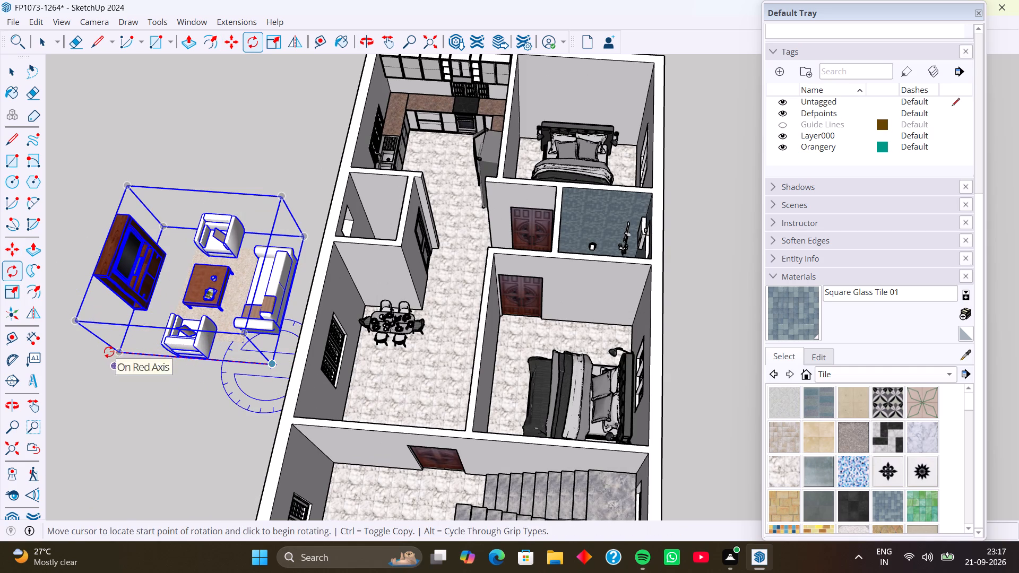
{"action": "left_click", "coordinate": [106, 352]}
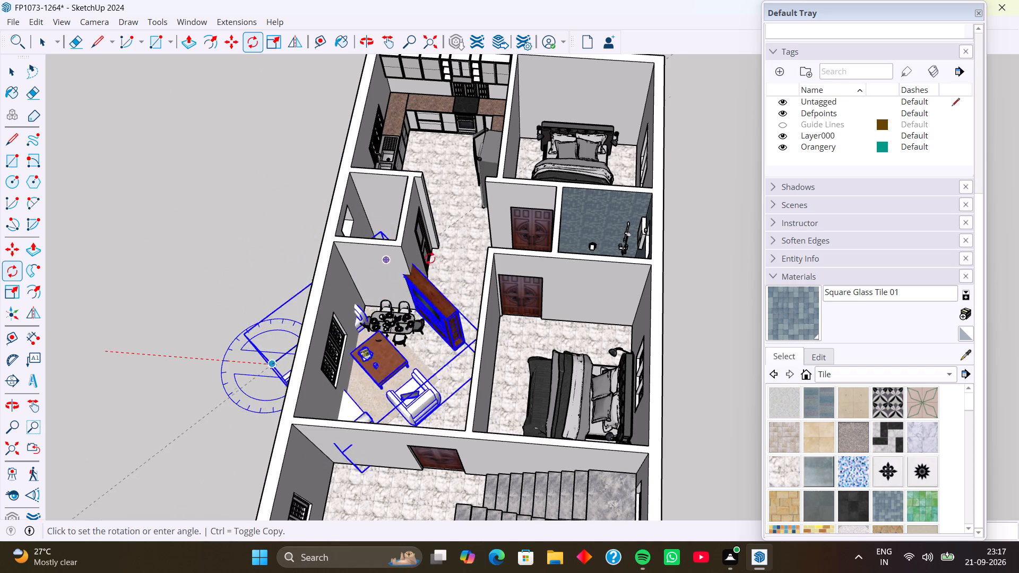
{"action": "left_click", "coordinate": [487, 375]}
Move the rotated living room set out of the walls to the open ground beside the house.
{"action": "scroll", "coordinate": [288, 368], "scroll_direction": "down", "scroll_amount": 4}
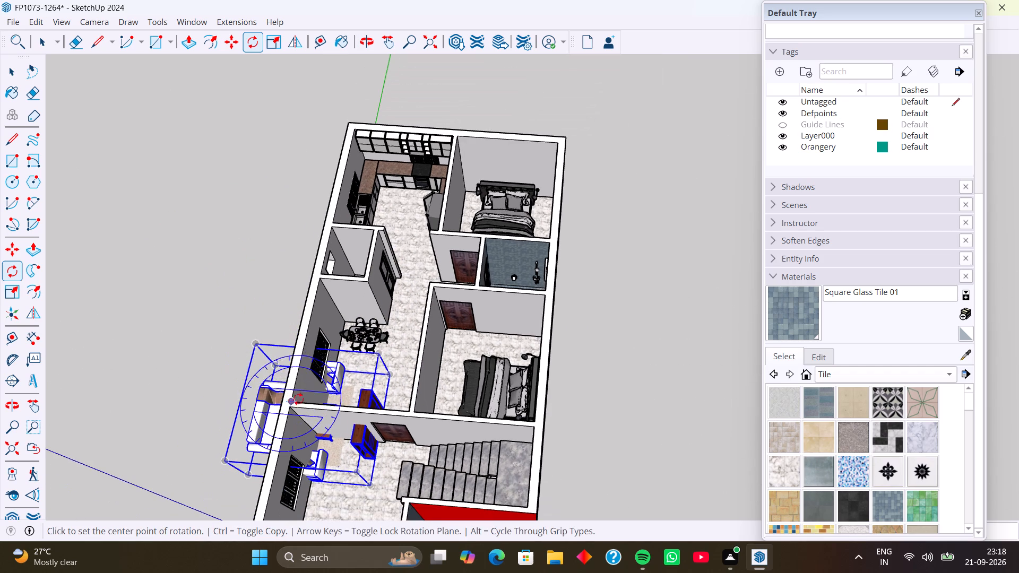
{"action": "middle_click_drag", "start_coordinate": [335, 388], "coordinate": [472, 282]}
{"action": "scroll", "coordinate": [442, 348], "scroll_direction": "up", "scroll_amount": 3}
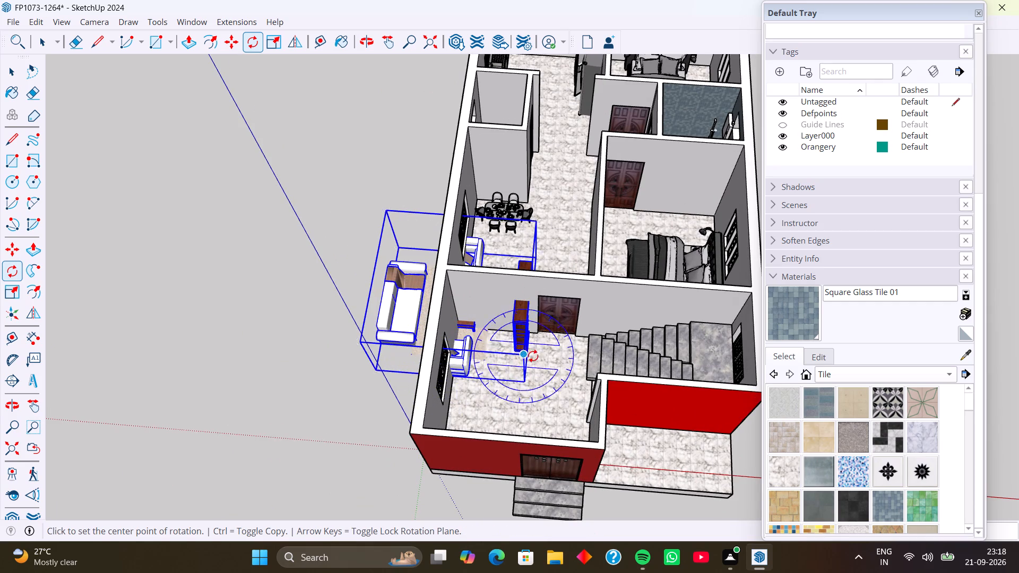
{"action": "key", "text": "m"}
{"action": "scroll", "coordinate": [526, 348], "scroll_direction": "up", "scroll_amount": 3}
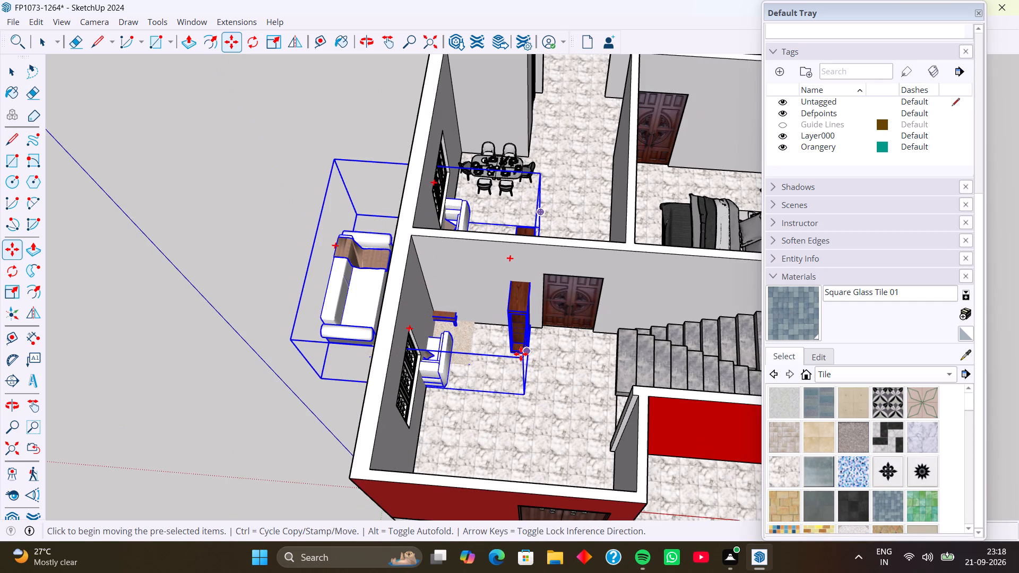
{"action": "left_click", "coordinate": [521, 354]}
{"action": "left_click", "coordinate": [360, 294]}
{"action": "middle_click_drag", "start_coordinate": [362, 292], "coordinate": [381, 352]}
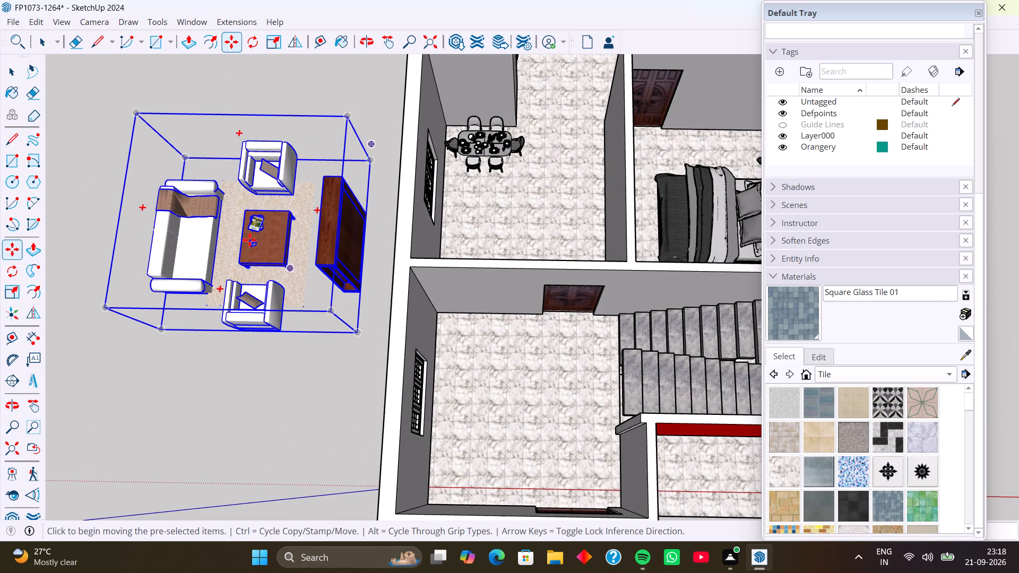
Scale the living room set down uniformly from its corner to suit the size of the living area.
{"action": "key", "text": "s"}
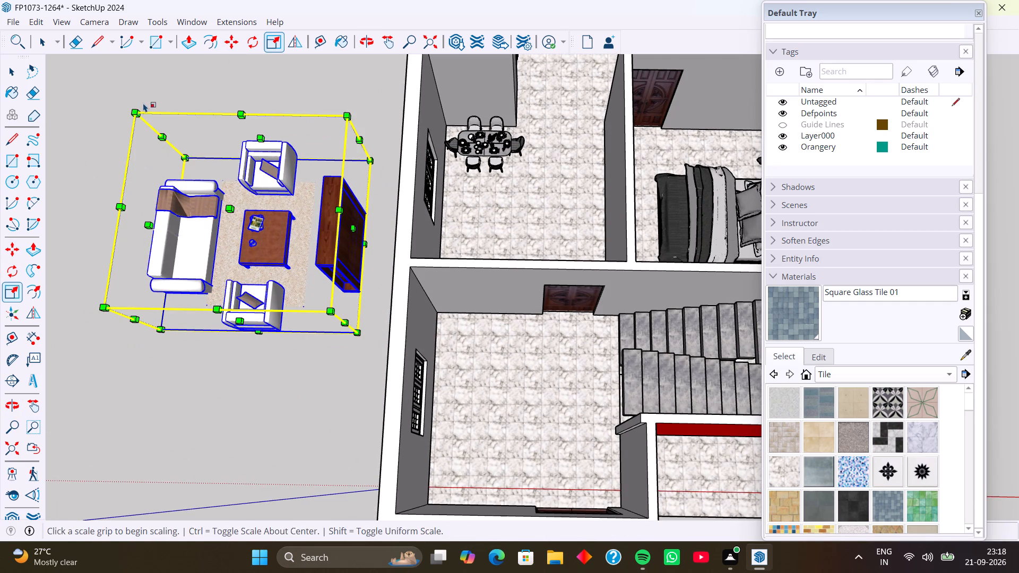
{"action": "left_click", "coordinate": [136, 111]}
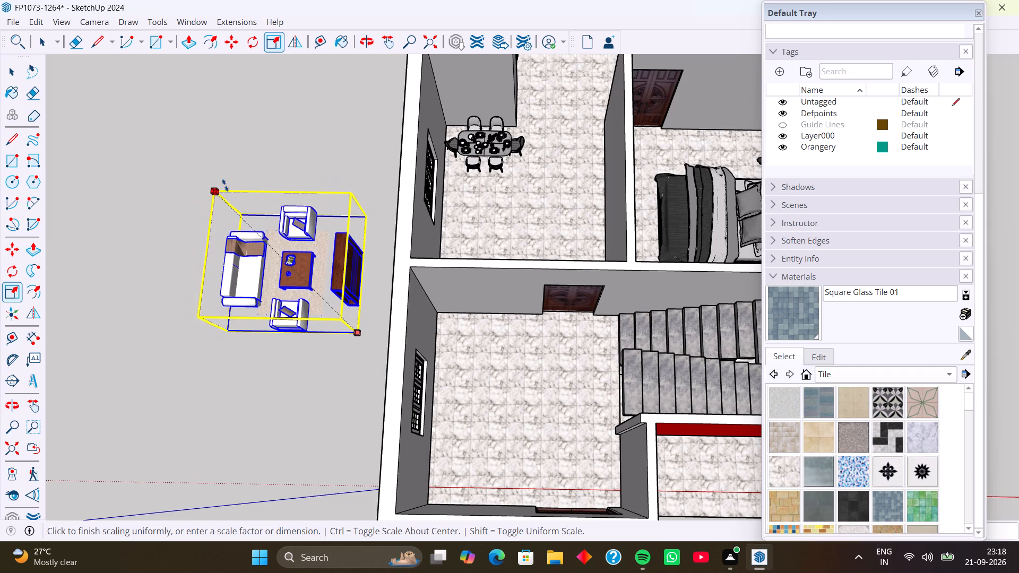
{"action": "left_click", "coordinate": [226, 187]}
{"action": "middle_click_drag", "start_coordinate": [261, 267], "coordinate": [355, 246]}
{"action": "middle_click_drag", "start_coordinate": [310, 317], "coordinate": [322, 283]}
Move the living room set by its sofa-side corner to the inner wall corner of the room with the dining set.
{"action": "key", "text": "m"}
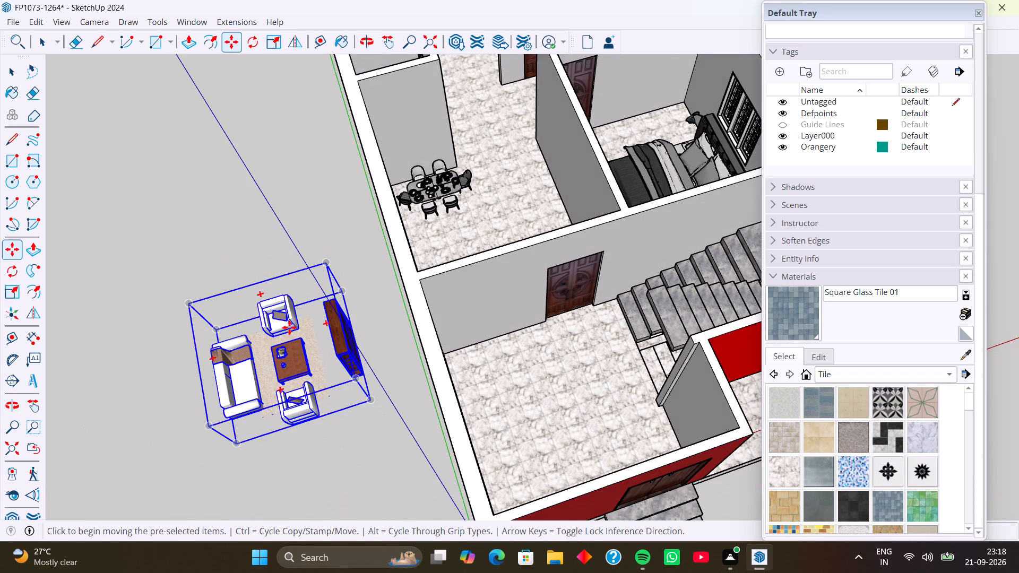
{"action": "scroll", "coordinate": [266, 337], "scroll_direction": "up", "scroll_amount": 4}
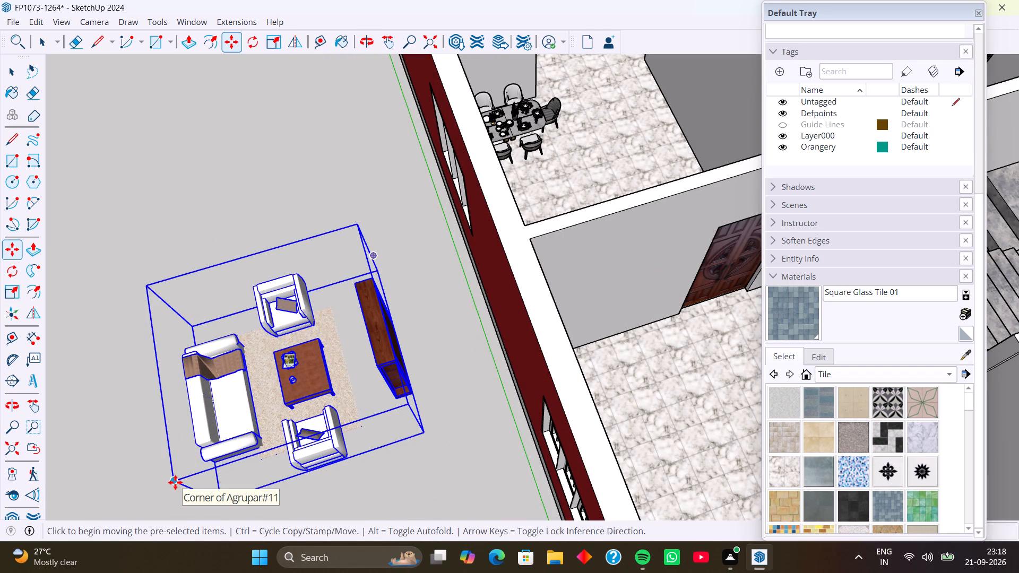
{"action": "left_click", "coordinate": [175, 480]}
{"action": "scroll", "coordinate": [526, 245], "scroll_direction": "up", "scroll_amount": 5}
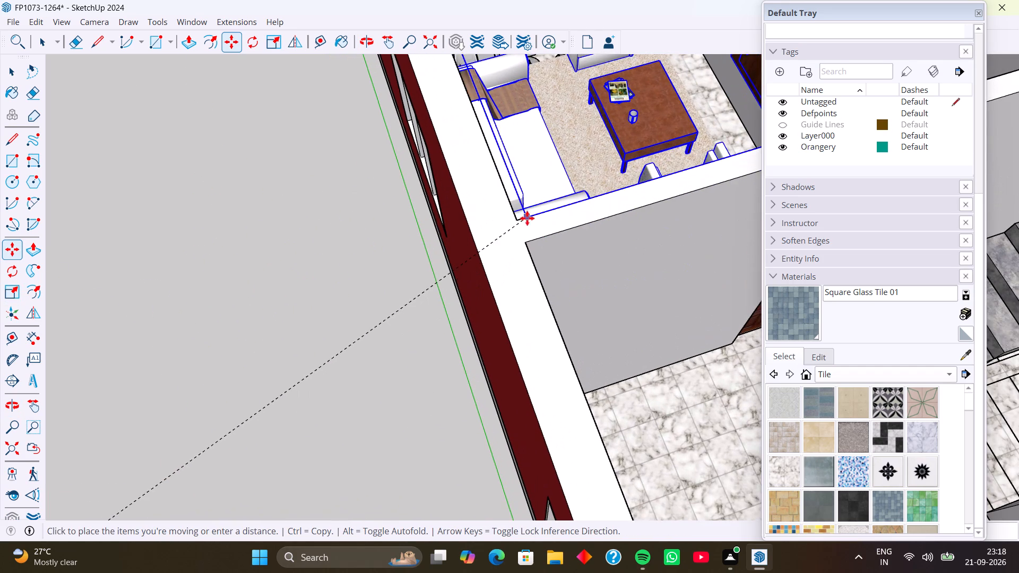
{"action": "left_click", "coordinate": [519, 215]}
Lower the living room set vertically along the blue axis to the base of the door, at floor level.
{"action": "scroll", "coordinate": [539, 234], "scroll_direction": "down", "scroll_amount": 8}
{"action": "middle_click_drag", "start_coordinate": [529, 261], "coordinate": [471, 294]}
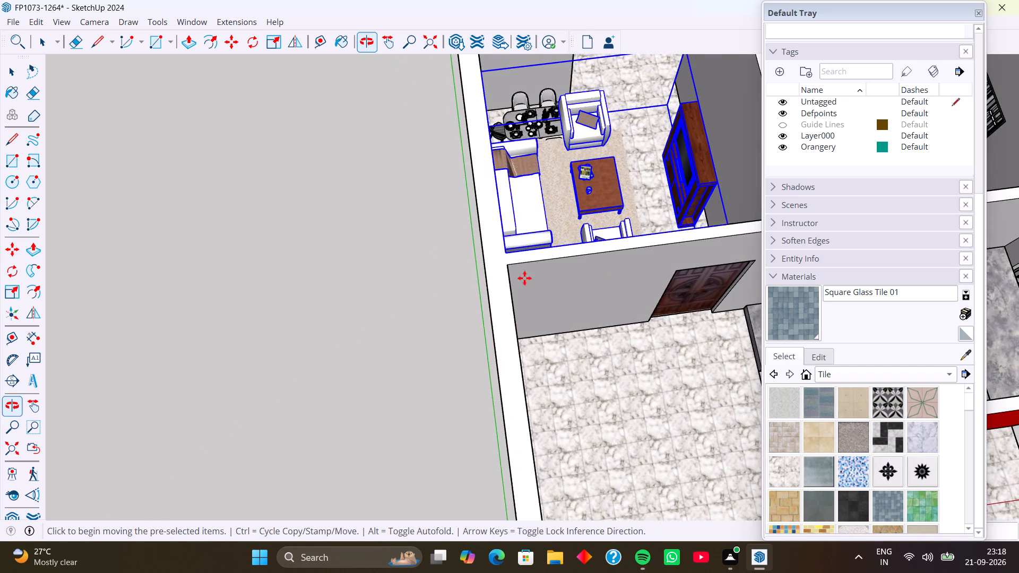
{"action": "middle_click_drag", "start_coordinate": [568, 251], "coordinate": [476, 249]}
{"action": "scroll", "coordinate": [515, 243], "scroll_direction": "down", "scroll_amount": 4}
{"action": "middle_click_drag", "start_coordinate": [548, 232], "coordinate": [359, 209]}
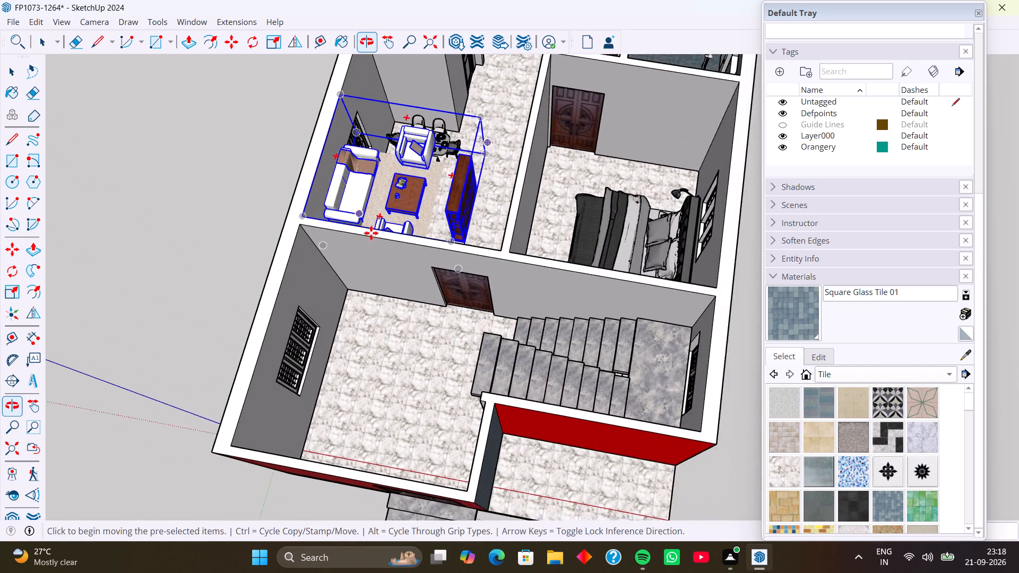
{"action": "middle_click_drag", "start_coordinate": [381, 242], "coordinate": [454, 270]}
{"action": "scroll", "coordinate": [403, 241], "scroll_direction": "up", "scroll_amount": 6}
{"action": "middle_click_drag", "start_coordinate": [432, 284], "coordinate": [420, 199]}
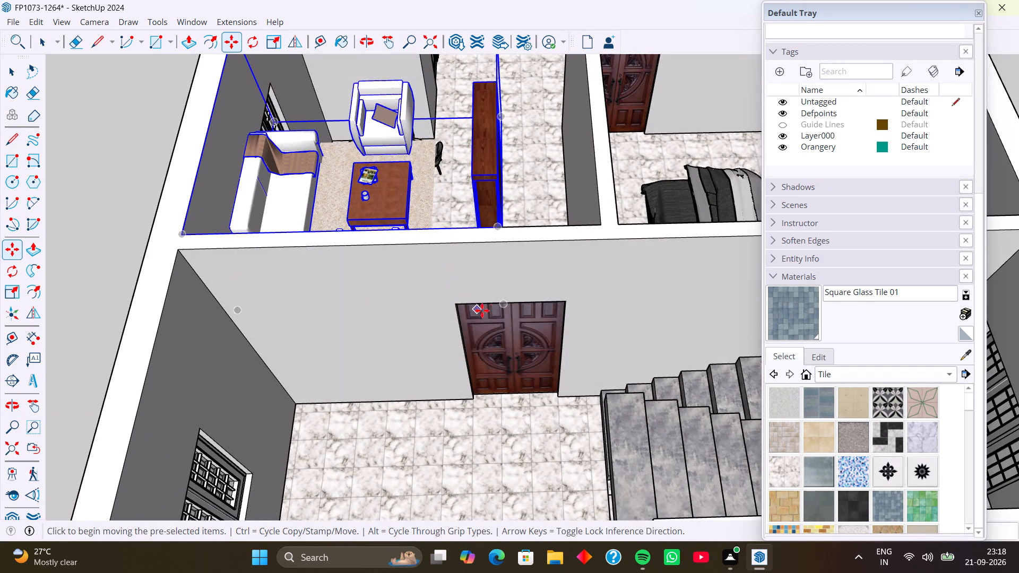
{"action": "left_click", "coordinate": [504, 302]}
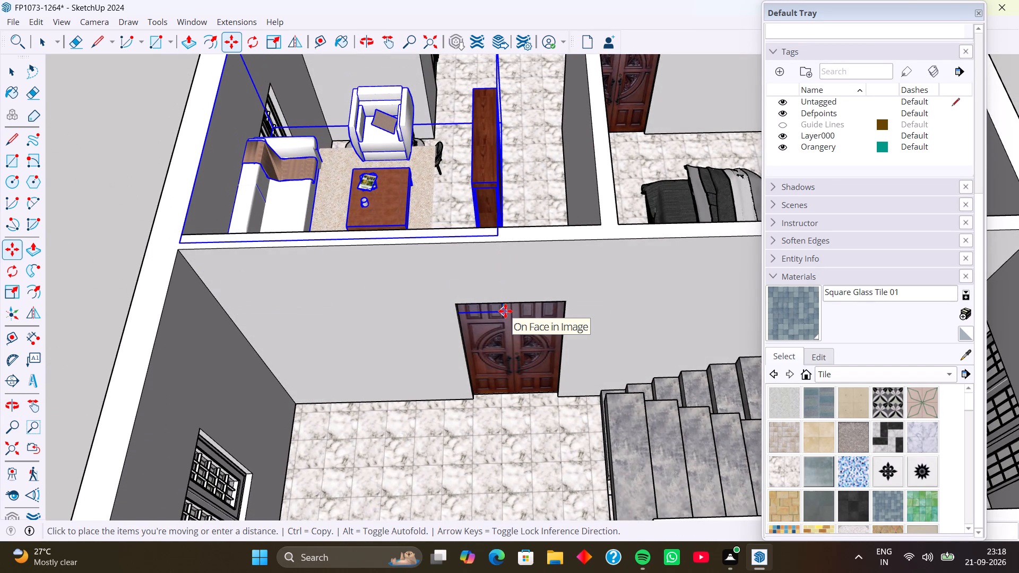
{"action": "key", "text": "Up"}
{"action": "left_click", "coordinate": [506, 393]}
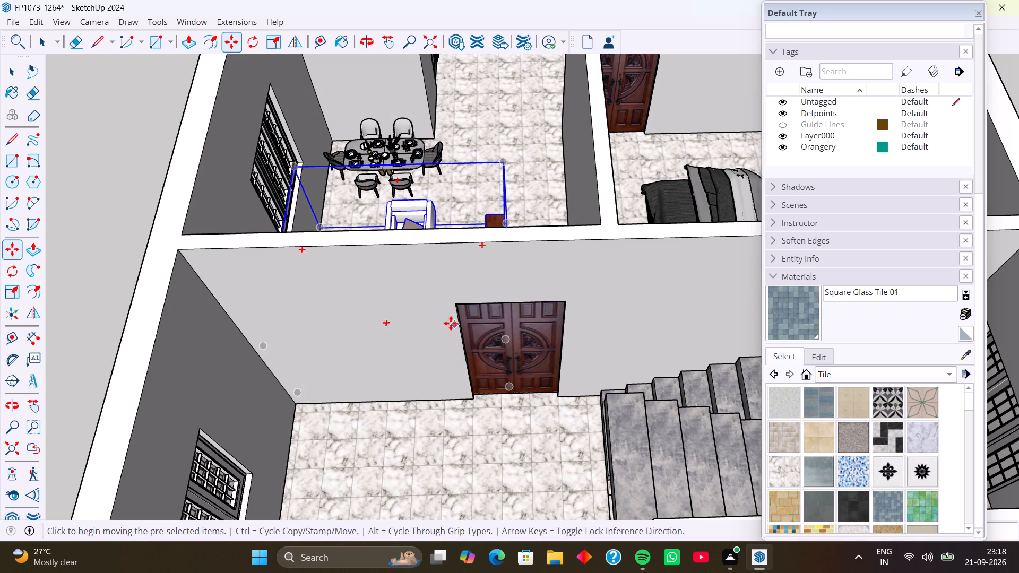
Stretch the living room set lengthwise toward the dining set so it fills more of the living area.
{"action": "middle_click_drag", "start_coordinate": [450, 323], "coordinate": [483, 427]}
{"action": "scroll", "coordinate": [437, 314], "scroll_direction": "up", "scroll_amount": 3}
{"action": "middle_click_drag", "start_coordinate": [512, 335], "coordinate": [305, 309]}
{"action": "scroll", "coordinate": [494, 263], "scroll_direction": "down", "scroll_amount": 3}
{"action": "middle_click_drag", "start_coordinate": [530, 300], "coordinate": [375, 273]}
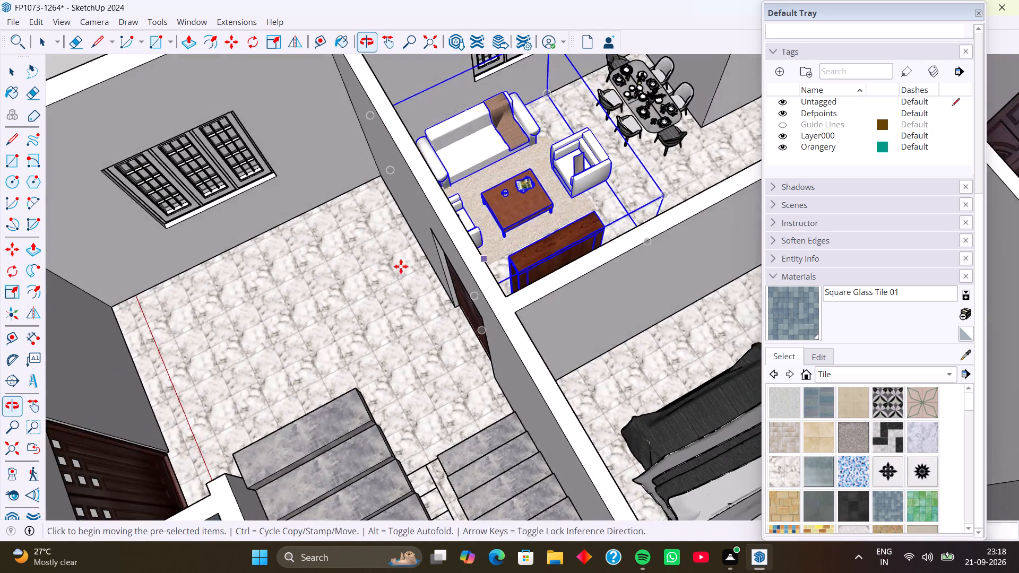
{"action": "scroll", "coordinate": [488, 242], "scroll_direction": "down", "scroll_amount": 4}
{"action": "middle_click_drag", "start_coordinate": [528, 249], "coordinate": [398, 258]}
{"action": "middle_click_drag", "start_coordinate": [592, 232], "coordinate": [513, 251]}
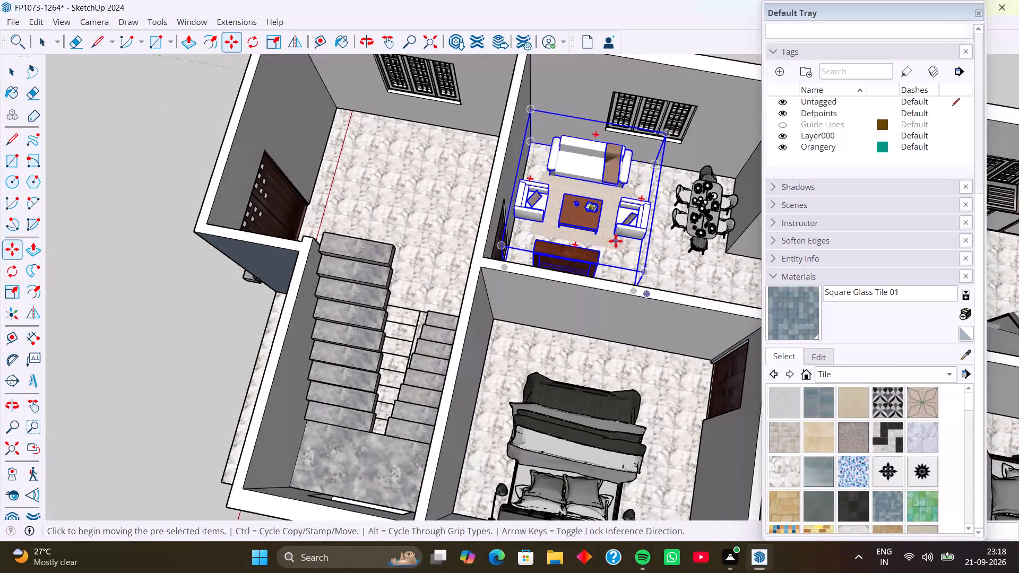
{"action": "middle_click_drag", "start_coordinate": [614, 241], "coordinate": [409, 190], "text": "shift"}
{"action": "middle_click_drag", "start_coordinate": [470, 209], "coordinate": [510, 297]}
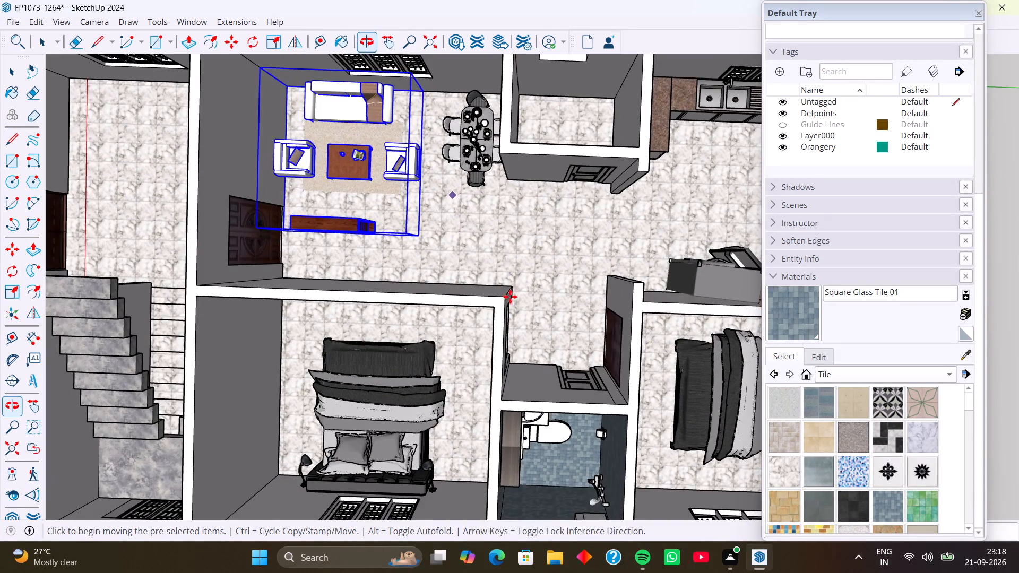
{"action": "scroll", "coordinate": [424, 207], "scroll_direction": "up", "scroll_amount": 5}
{"action": "scroll", "coordinate": [408, 170], "scroll_direction": "down", "scroll_amount": 2}
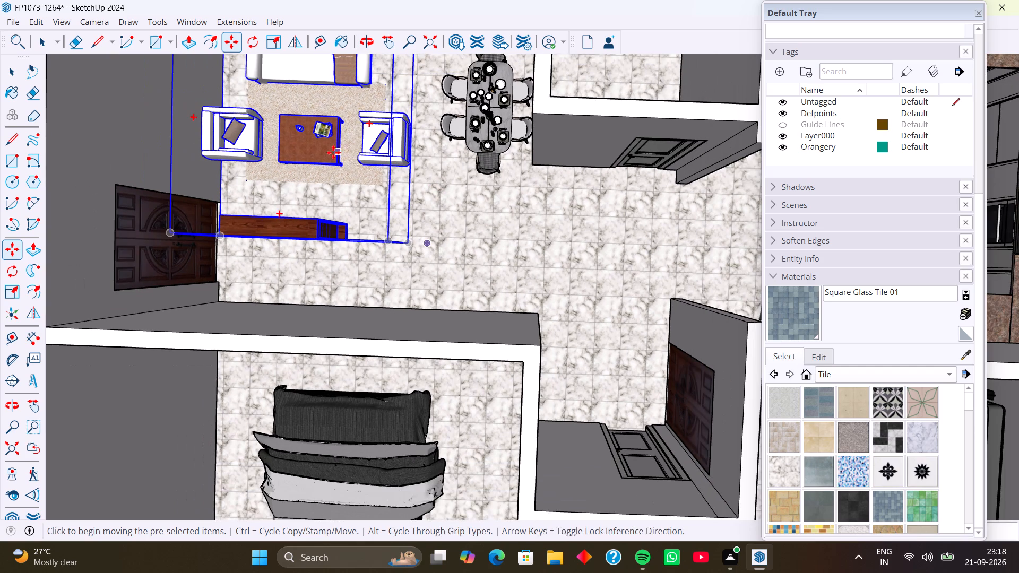
{"action": "key", "text": "s"}
{"action": "scroll", "coordinate": [367, 100], "scroll_direction": "up", "scroll_amount": 2}
{"action": "scroll", "coordinate": [434, 132], "scroll_direction": "up", "scroll_amount": 1}
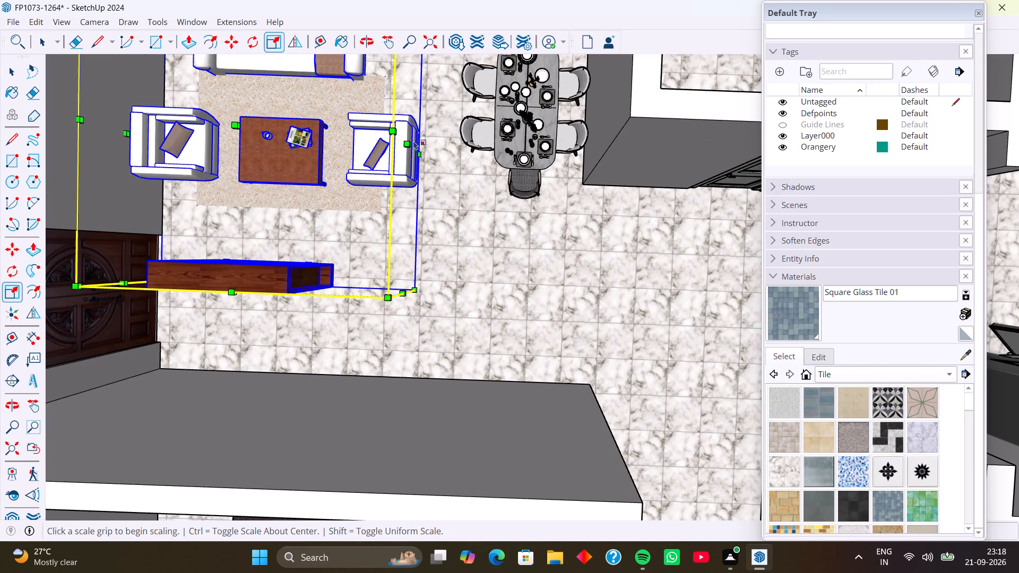
{"action": "left_click", "coordinate": [410, 141]}
{"action": "left_click", "coordinate": [444, 149]}
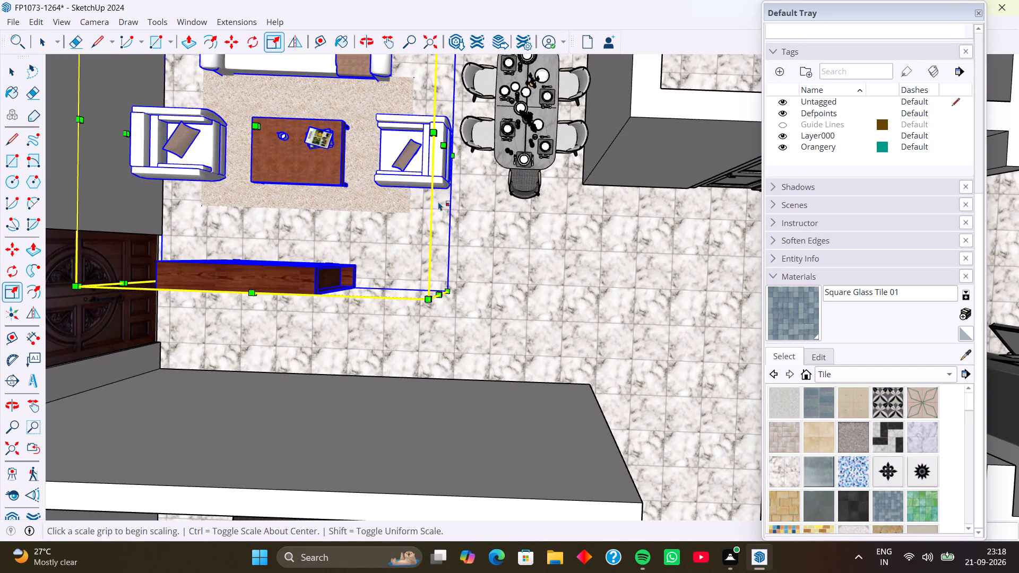
Stretch the living room set toward the blank wall opposite the sofa so the TV unit backs onto that wall.
{"action": "middle_click_drag", "start_coordinate": [418, 219], "coordinate": [434, 132]}
{"action": "middle_click_drag", "start_coordinate": [376, 236], "coordinate": [418, 277]}
{"action": "scroll", "coordinate": [303, 346], "scroll_direction": "up", "scroll_amount": 3}
{"action": "middle_click_drag", "start_coordinate": [312, 352], "coordinate": [467, 248]}
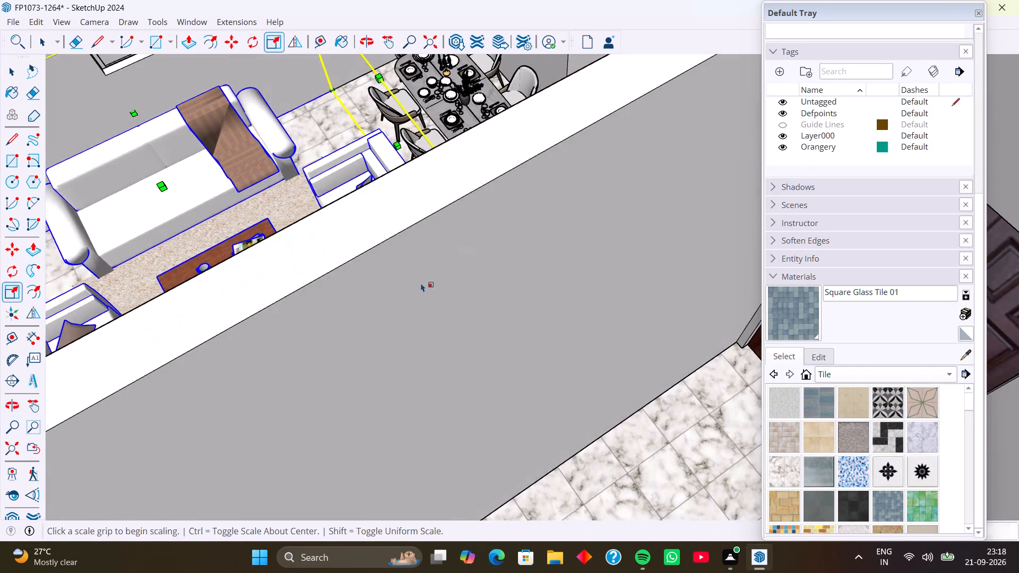
{"action": "middle_click_drag", "start_coordinate": [229, 297], "coordinate": [479, 243]}
{"action": "scroll", "coordinate": [253, 376], "scroll_direction": "down", "scroll_amount": 4}
{"action": "middle_click_drag", "start_coordinate": [244, 420], "coordinate": [445, 376]}
{"action": "scroll", "coordinate": [372, 362], "scroll_direction": "down", "scroll_amount": 3}
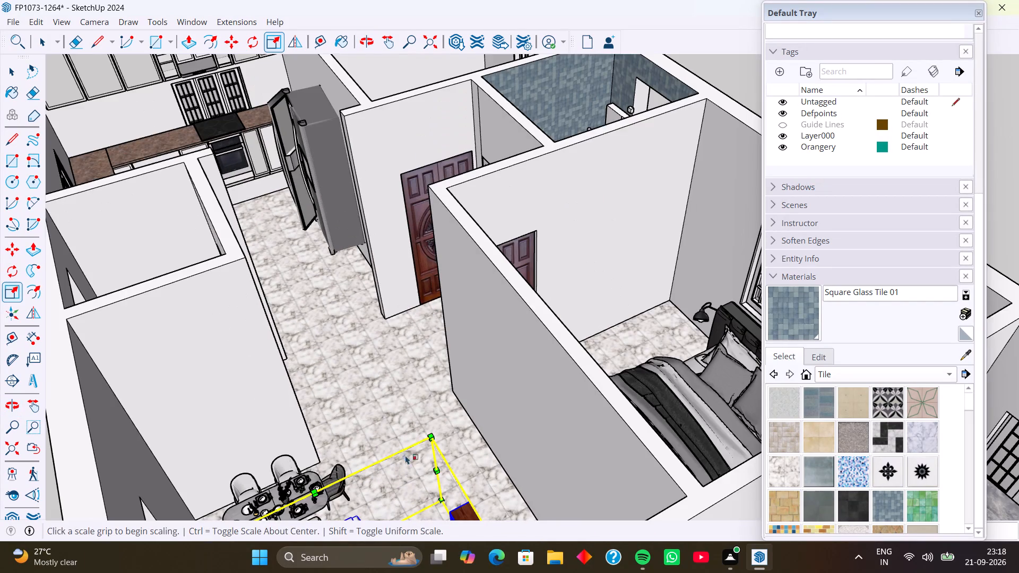
{"action": "middle_click_drag", "start_coordinate": [407, 458], "coordinate": [424, 306], "text": "shift"}
{"action": "middle_click_drag", "start_coordinate": [407, 397], "coordinate": [567, 478]}
{"action": "middle_click_drag", "start_coordinate": [504, 445], "coordinate": [577, 437]}
{"action": "middle_click_drag", "start_coordinate": [552, 445], "coordinate": [570, 420]}
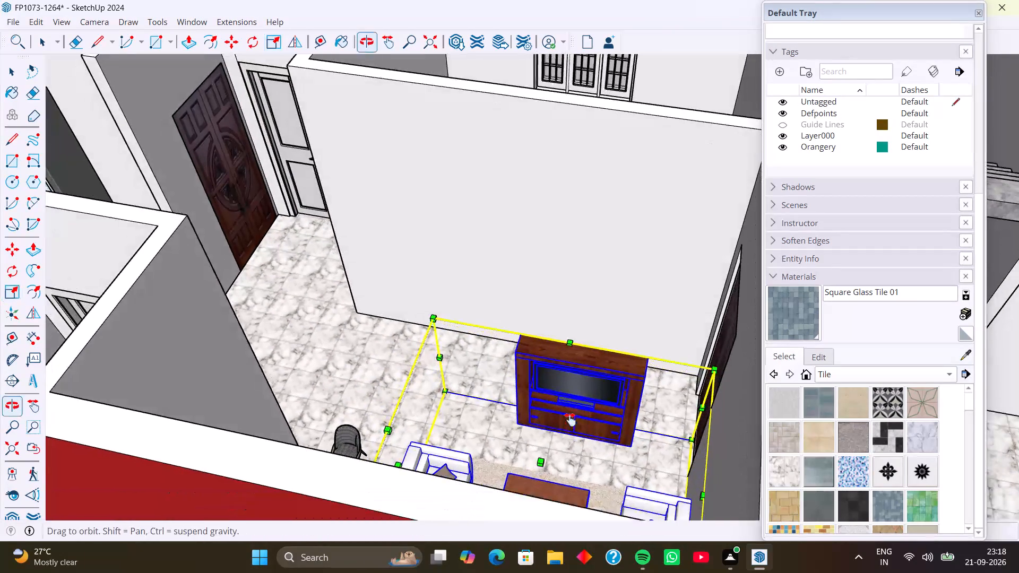
{"action": "middle_click_drag", "start_coordinate": [570, 420], "coordinate": [575, 390]}
{"action": "middle_click_drag", "start_coordinate": [528, 437], "coordinate": [583, 516]}
{"action": "scroll", "coordinate": [576, 407], "scroll_direction": "up", "scroll_amount": 3}
{"action": "middle_click_drag", "start_coordinate": [579, 333], "coordinate": [548, 375]}
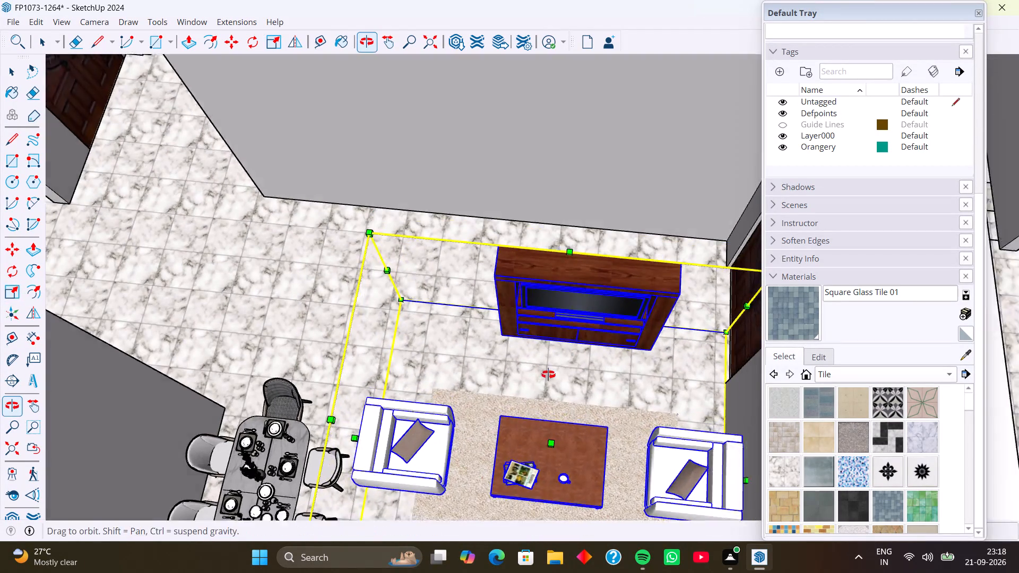
{"action": "middle_click_drag", "start_coordinate": [548, 375], "coordinate": [508, 437]}
{"action": "middle_click_drag", "start_coordinate": [582, 353], "coordinate": [490, 401]}
{"action": "scroll", "coordinate": [565, 371], "scroll_direction": "up", "scroll_amount": 5}
{"action": "middle_click_drag", "start_coordinate": [580, 351], "coordinate": [507, 364]}
{"action": "scroll", "coordinate": [544, 333], "scroll_direction": "up", "scroll_amount": 1}
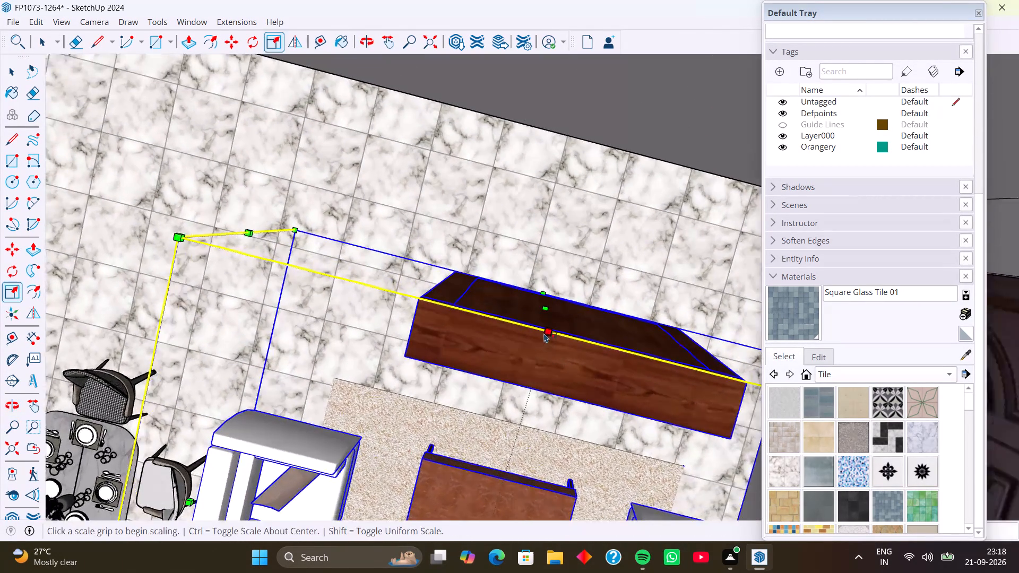
{"action": "scroll", "coordinate": [544, 333], "scroll_direction": "up", "scroll_amount": 4}
{"action": "left_click", "coordinate": [548, 303]}
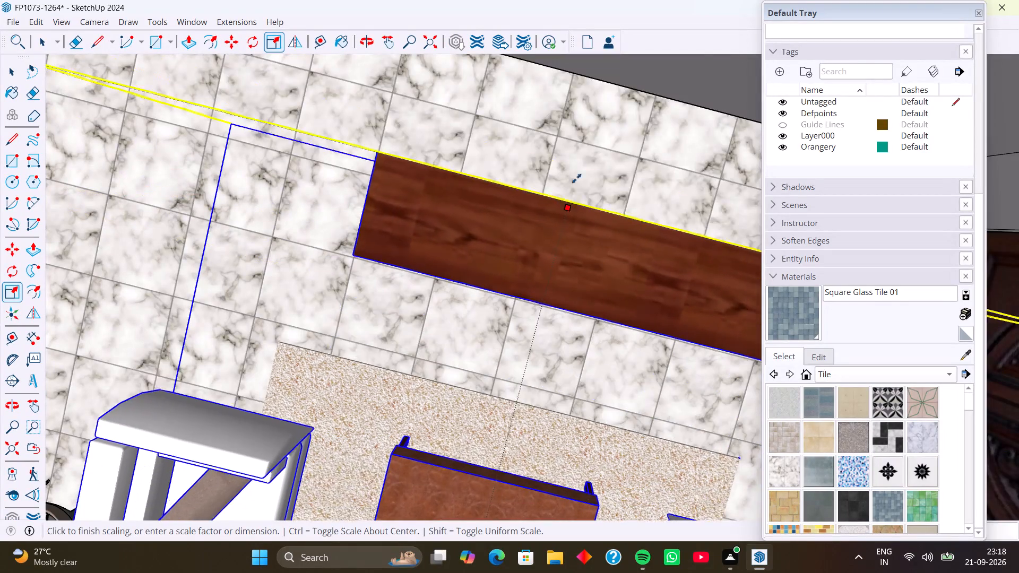
{"action": "left_click", "coordinate": [614, 81]}
{"action": "scroll", "coordinate": [473, 297], "scroll_direction": "down", "scroll_amount": 8}
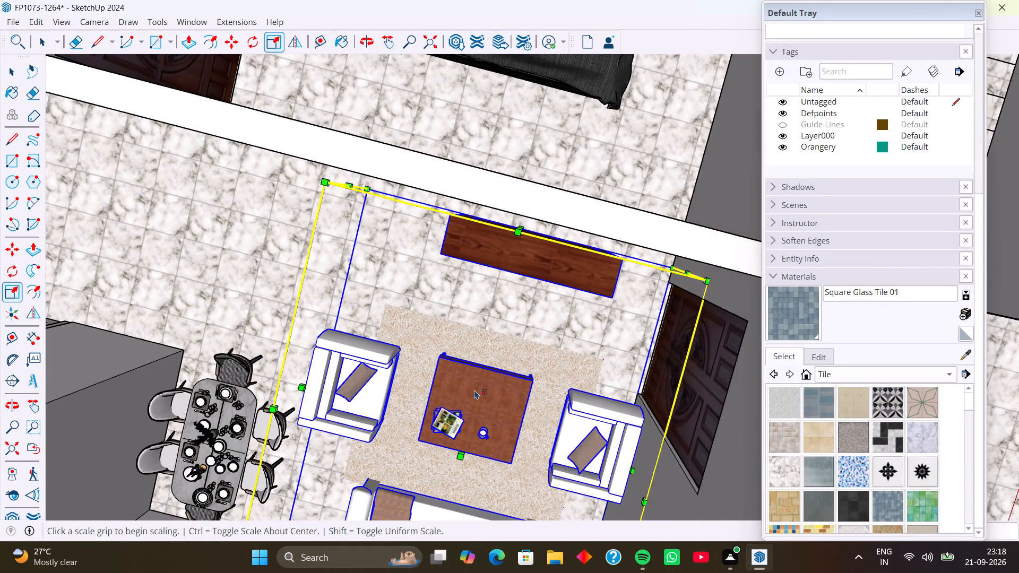
{"action": "middle_click_drag", "start_coordinate": [476, 390], "coordinate": [526, 265]}
{"action": "middle_click_drag", "start_coordinate": [493, 355], "coordinate": [567, 307]}
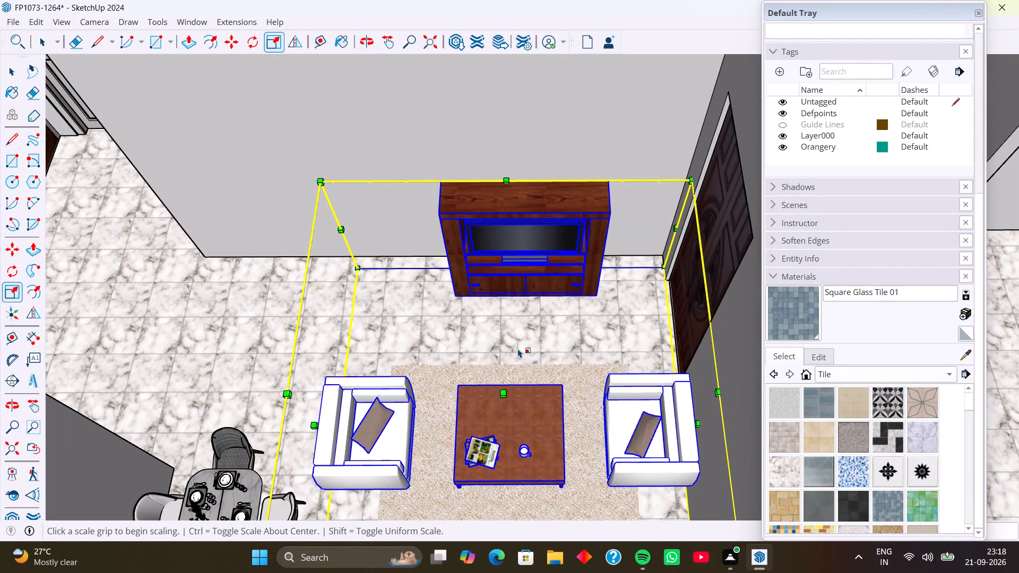
Explode the marble-tiled floor group in the living area.
{"action": "key", "text": "space"}
{"action": "right_click", "coordinate": [391, 333]}
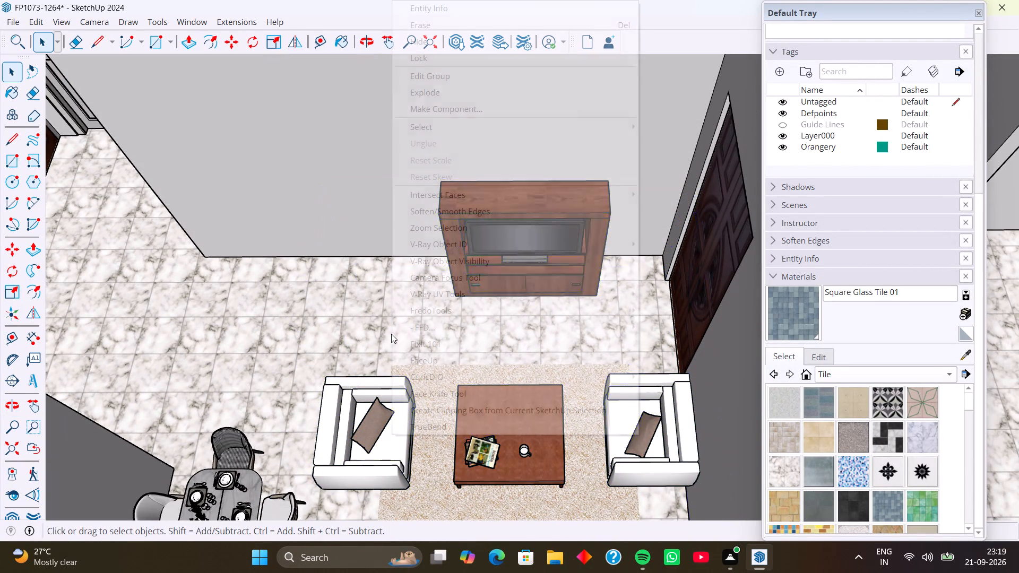
{"action": "left_click", "coordinate": [481, 98]}
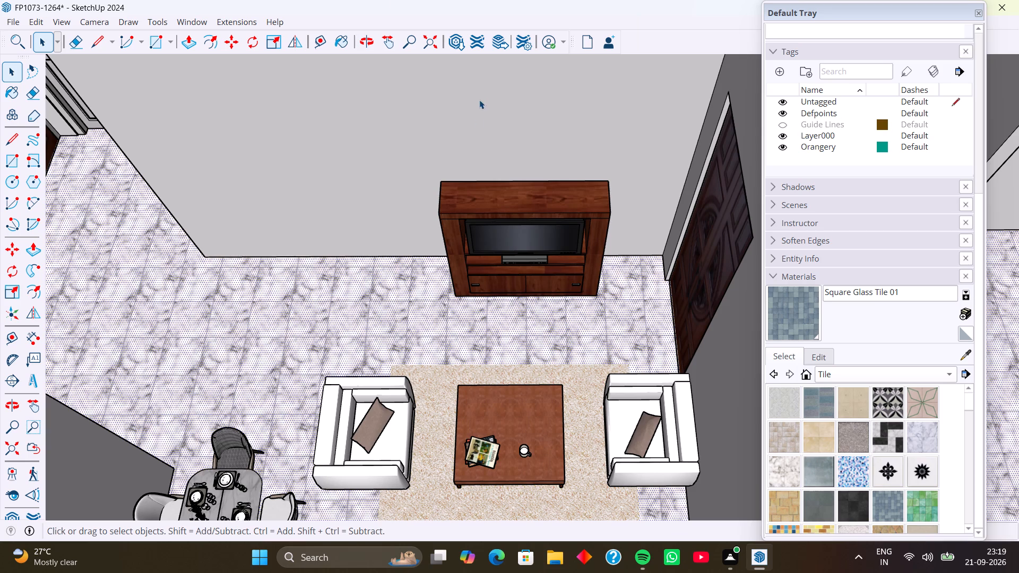
Explode the living room set into its separate furniture pieces.
{"action": "left_click", "coordinate": [469, 212]}
{"action": "scroll", "coordinate": [491, 220], "scroll_direction": "up", "scroll_amount": 3}
{"action": "scroll", "coordinate": [474, 328], "scroll_direction": "down", "scroll_amount": 10}
{"action": "middle_click_drag", "start_coordinate": [488, 409], "coordinate": [493, 453]}
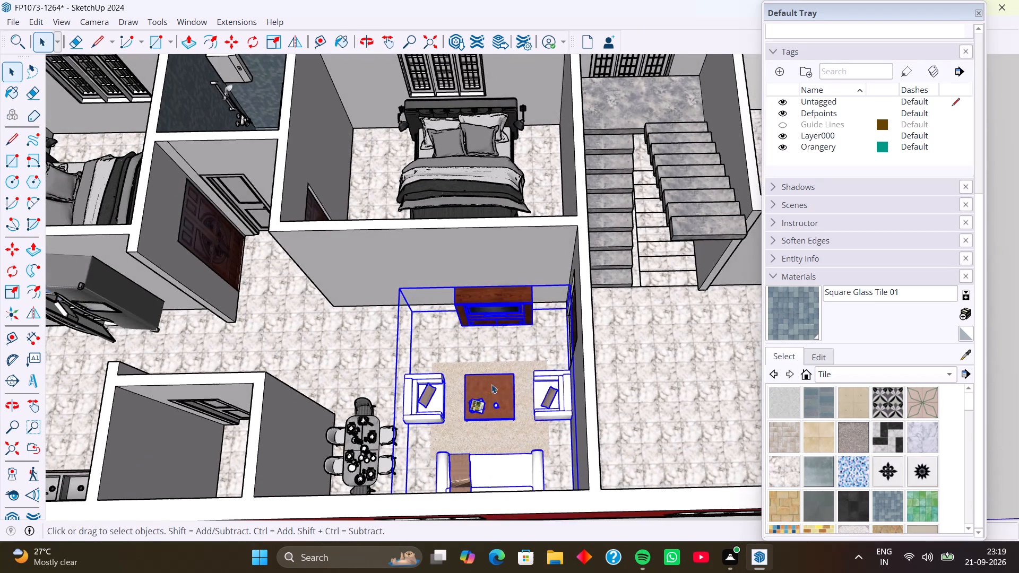
{"action": "right_click", "coordinate": [491, 384]}
{"action": "left_click", "coordinate": [571, 110]}
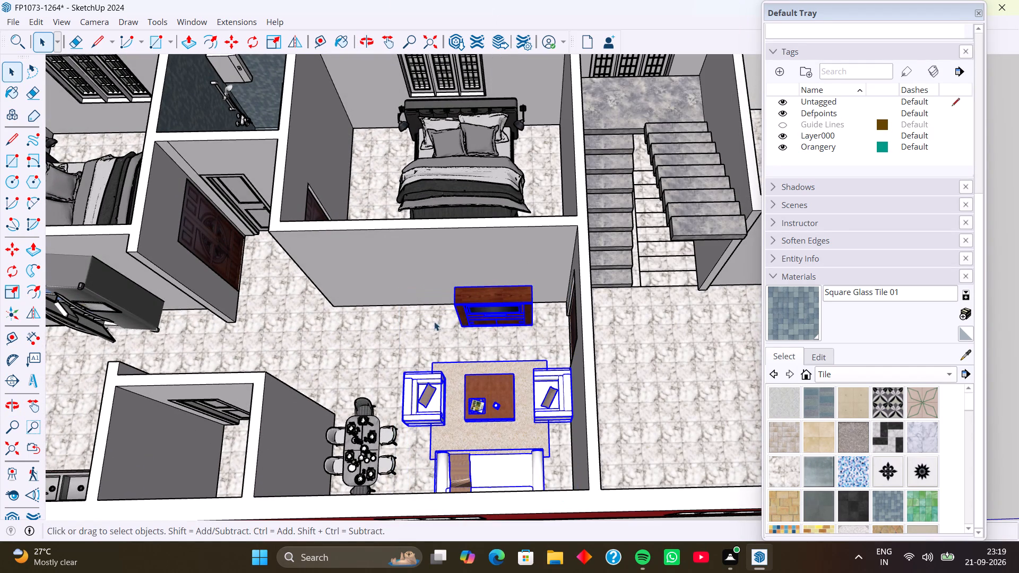
Move only the TV unit by its front bottom corner up onto the face of the wall behind it, above floor level.
{"action": "left_click", "coordinate": [416, 326]}
{"action": "left_click", "coordinate": [484, 302]}
{"action": "scroll", "coordinate": [485, 304], "scroll_direction": "up", "scroll_amount": 6}
{"action": "middle_click_drag", "start_coordinate": [490, 322], "coordinate": [551, 302]}
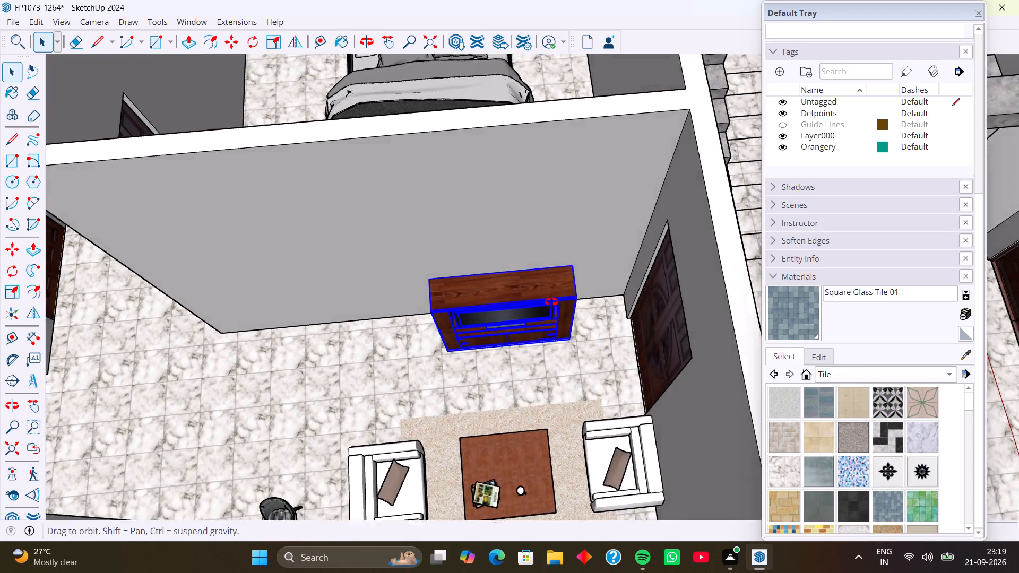
{"action": "middle_click_drag", "start_coordinate": [551, 302], "coordinate": [568, 283]}
{"action": "middle_click_drag", "start_coordinate": [515, 338], "coordinate": [525, 236]}
{"action": "scroll", "coordinate": [516, 337], "scroll_direction": "up", "scroll_amount": 1}
{"action": "scroll", "coordinate": [499, 298], "scroll_direction": "up", "scroll_amount": 2}
{"action": "middle_click_drag", "start_coordinate": [495, 322], "coordinate": [580, 307]}
{"action": "middle_click_drag", "start_coordinate": [511, 334], "coordinate": [622, 326]}
{"action": "scroll", "coordinate": [512, 334], "scroll_direction": "up", "scroll_amount": 1}
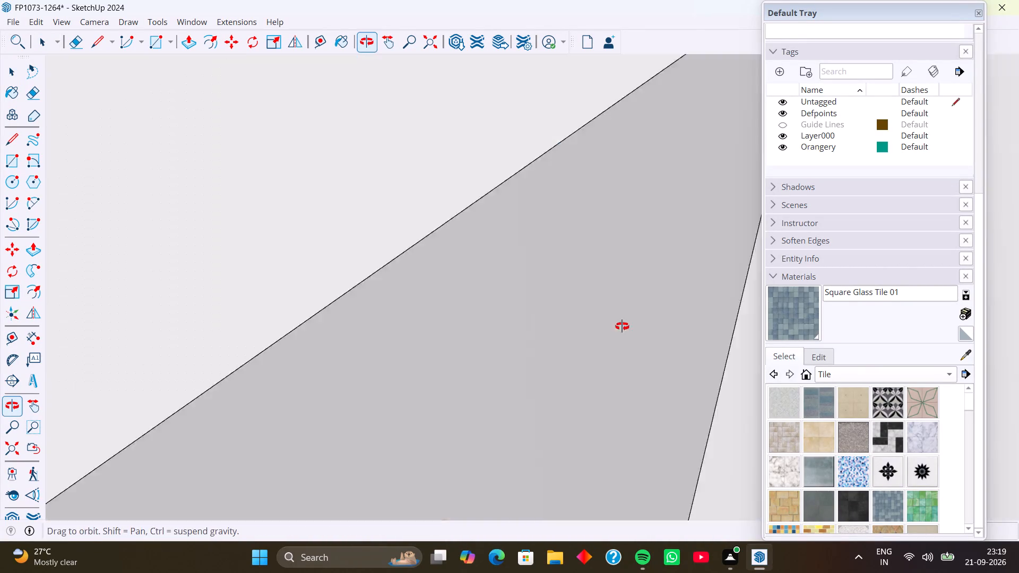
{"action": "middle_click_drag", "start_coordinate": [622, 326], "coordinate": [623, 326]}
{"action": "middle_click_drag", "start_coordinate": [562, 338], "coordinate": [358, 317]}
{"action": "scroll", "coordinate": [421, 345], "scroll_direction": "down", "scroll_amount": 20}
{"action": "scroll", "coordinate": [421, 345], "scroll_direction": "down", "scroll_amount": 5}
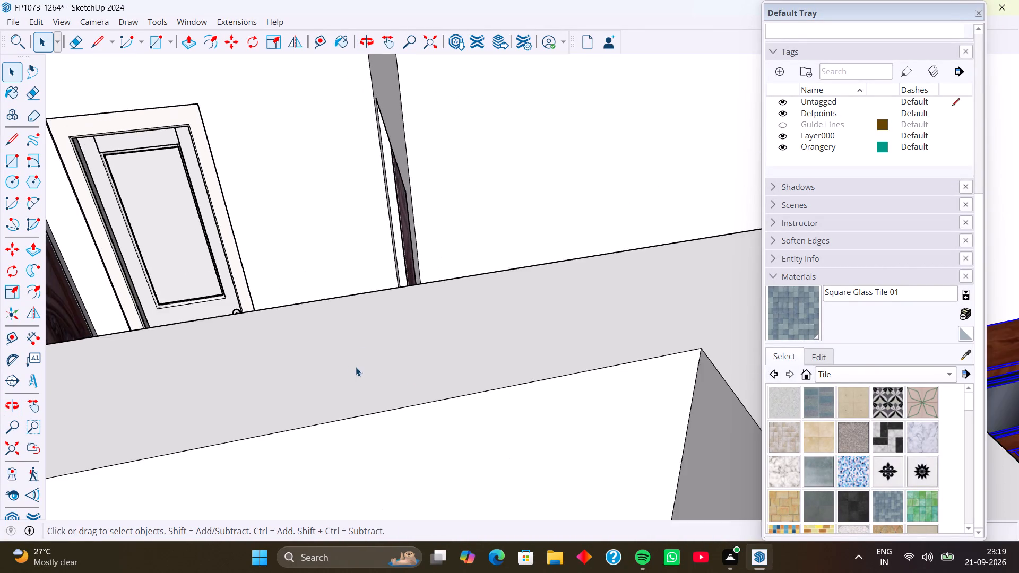
{"action": "scroll", "coordinate": [356, 367], "scroll_direction": "down", "scroll_amount": 19}
{"action": "middle_click_drag", "start_coordinate": [669, 420], "coordinate": [295, 396], "text": "shift"}
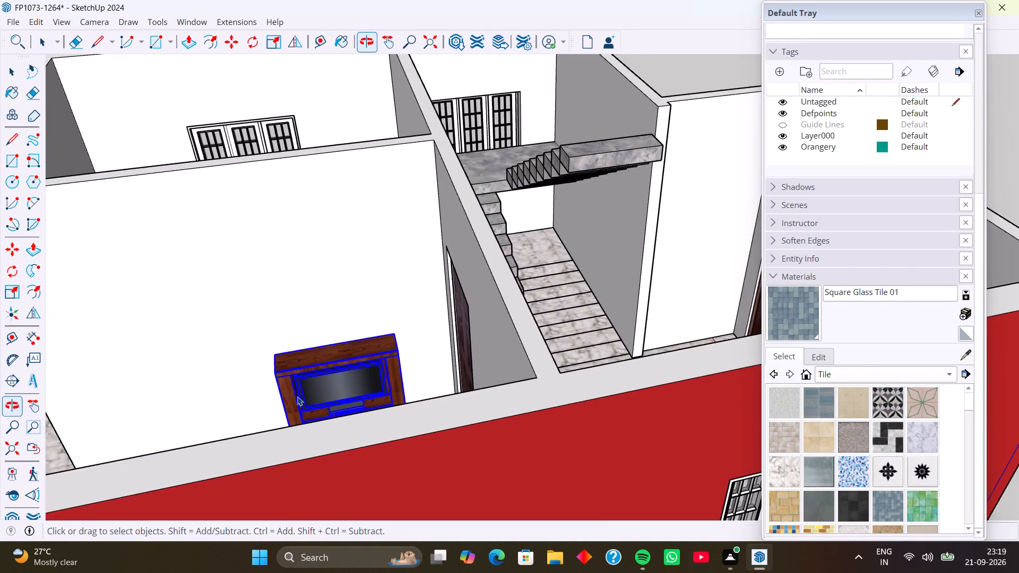
{"action": "scroll", "coordinate": [399, 387], "scroll_direction": "up", "scroll_amount": 3}
{"action": "middle_click_drag", "start_coordinate": [402, 381], "coordinate": [411, 446]}
{"action": "scroll", "coordinate": [408, 448], "scroll_direction": "up", "scroll_amount": 3}
{"action": "middle_click_drag", "start_coordinate": [408, 447], "coordinate": [361, 311], "text": "shift"}
{"action": "middle_click_drag", "start_coordinate": [383, 348], "coordinate": [380, 381]}
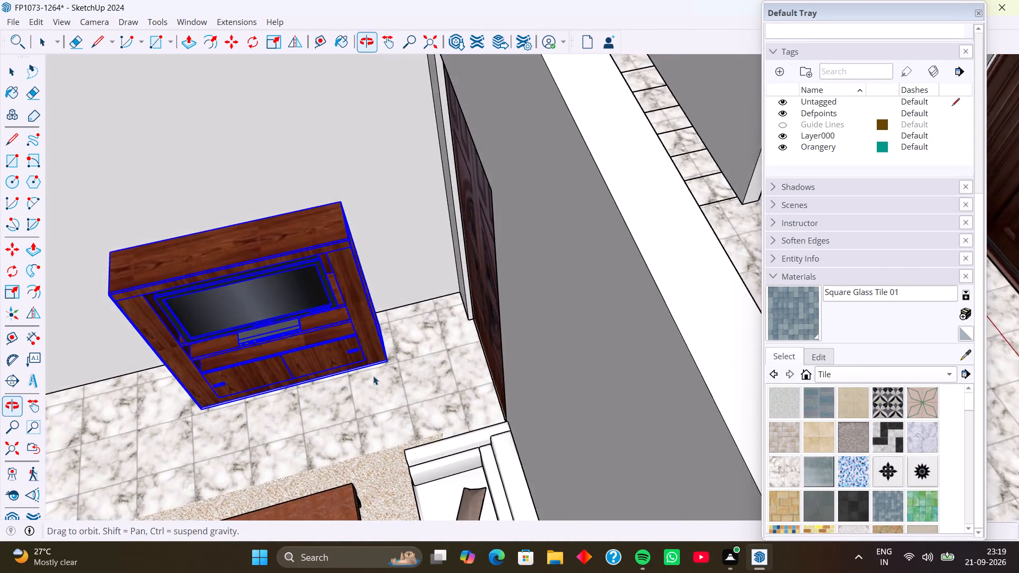
{"action": "scroll", "coordinate": [375, 365], "scroll_direction": "up", "scroll_amount": 7}
{"action": "key", "text": "m"}
{"action": "scroll", "coordinate": [395, 362], "scroll_direction": "up", "scroll_amount": 3}
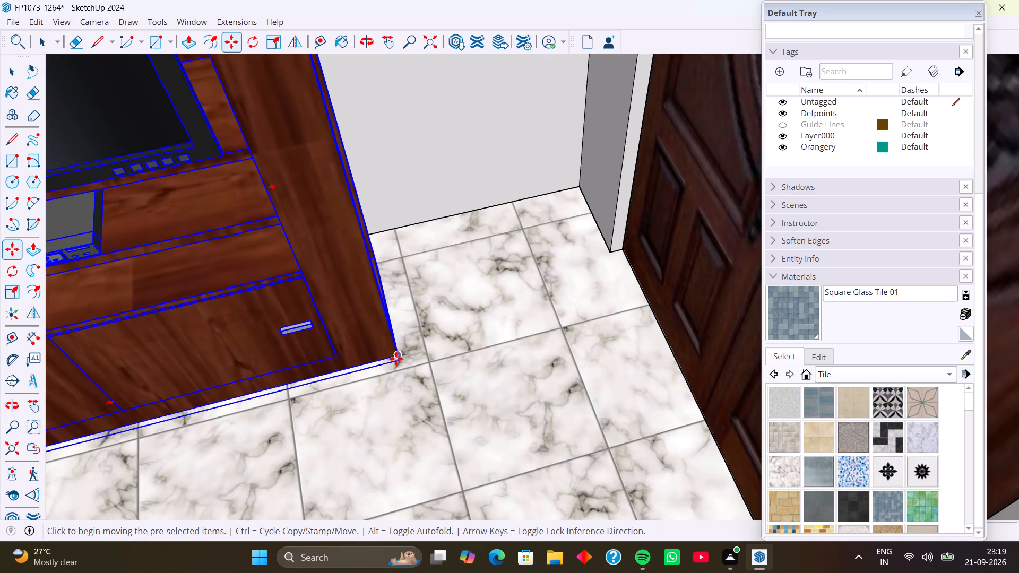
{"action": "left_click", "coordinate": [396, 359]}
{"action": "scroll", "coordinate": [235, 214], "scroll_direction": "down", "scroll_amount": 1}
{"action": "scroll", "coordinate": [276, 184], "scroll_direction": "down", "scroll_amount": 8}
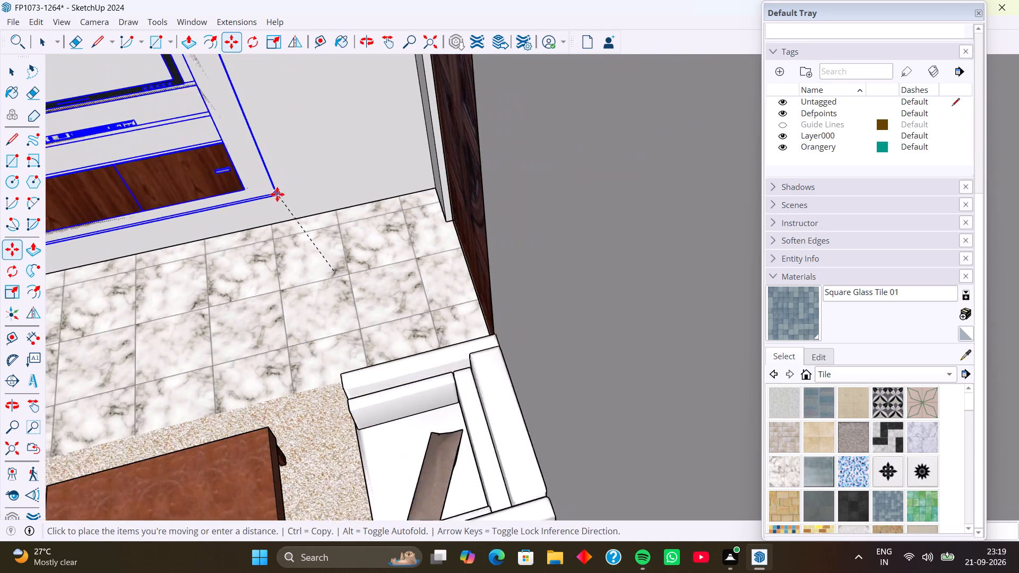
{"action": "middle_click_drag", "start_coordinate": [272, 164], "coordinate": [460, 281], "text": "shift"}
{"action": "scroll", "coordinate": [286, 234], "scroll_direction": "down", "scroll_amount": 11}
{"action": "middle_click_drag", "start_coordinate": [271, 240], "coordinate": [425, 230]}
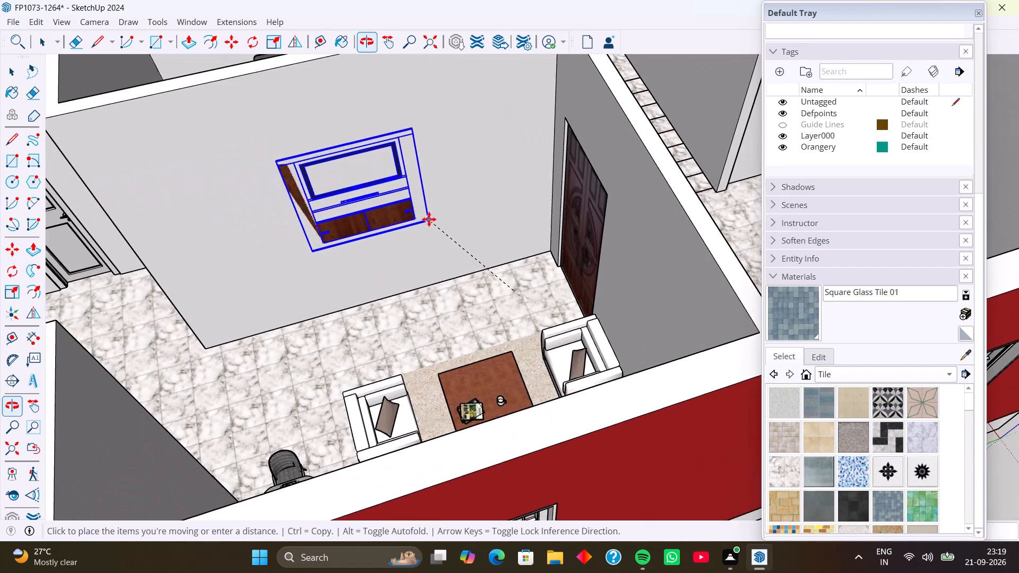
{"action": "left_click", "coordinate": [415, 207]}
Move the TV unit by its bottom corner out of the wall so its full depth stands in front, and clear the selection.
{"action": "middle_click_drag", "start_coordinate": [439, 217], "coordinate": [335, 233]}
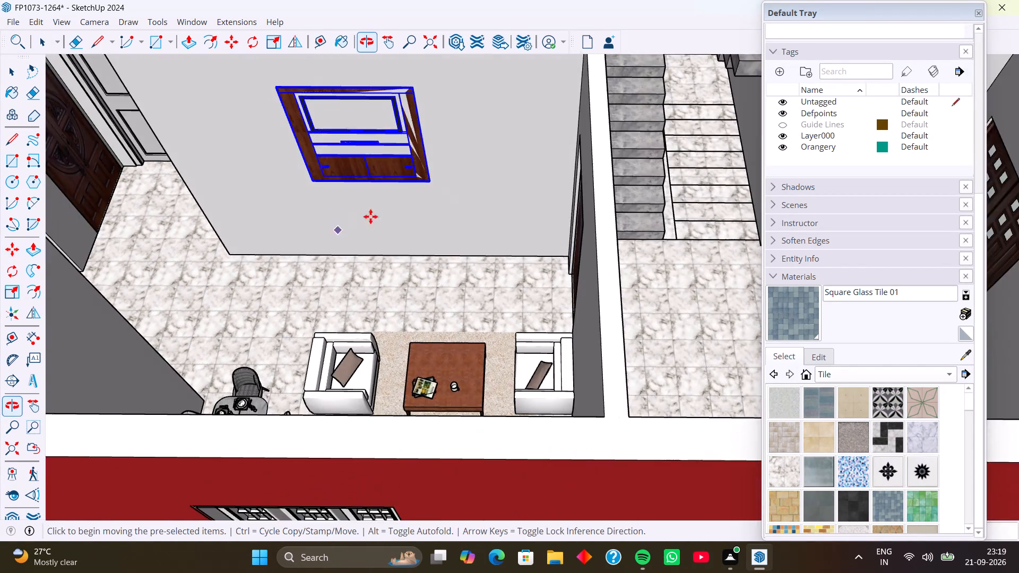
{"action": "scroll", "coordinate": [403, 187], "scroll_direction": "up", "scroll_amount": 6}
{"action": "middle_click_drag", "start_coordinate": [448, 217], "coordinate": [359, 223]}
{"action": "scroll", "coordinate": [415, 167], "scroll_direction": "up", "scroll_amount": 4}
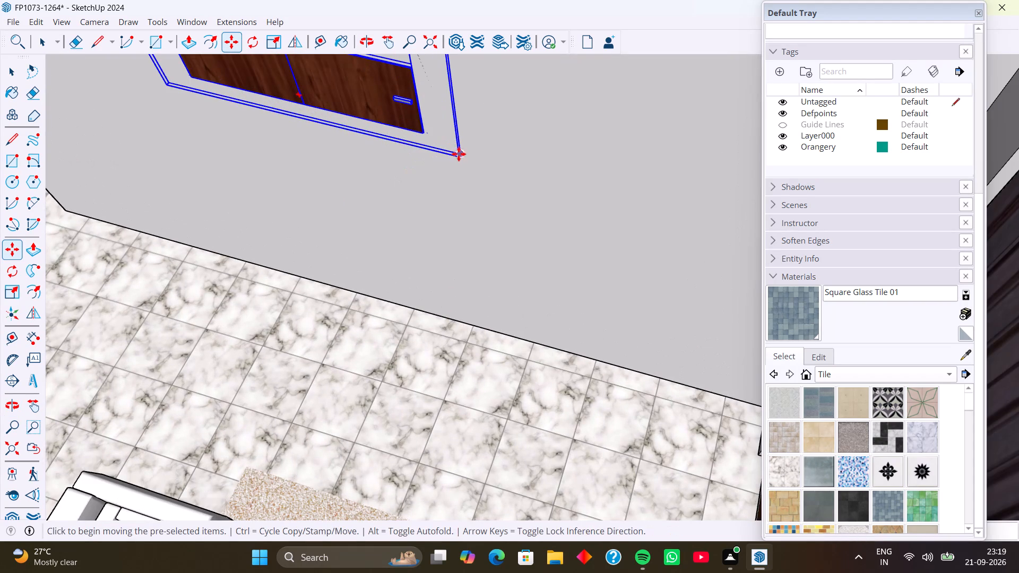
{"action": "left_click", "coordinate": [460, 154]}
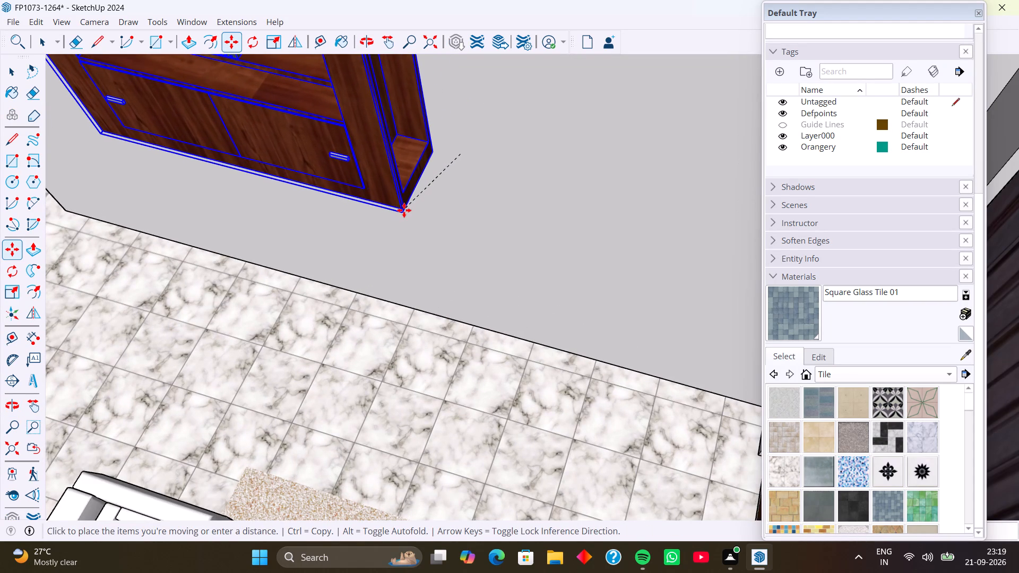
{"action": "left_click", "coordinate": [404, 210]}
{"action": "middle_click_drag", "start_coordinate": [476, 201], "coordinate": [318, 217]}
{"action": "scroll", "coordinate": [408, 160], "scroll_direction": "down", "scroll_amount": 4}
{"action": "middle_click_drag", "start_coordinate": [435, 163], "coordinate": [348, 186]}
{"action": "scroll", "coordinate": [421, 169], "scroll_direction": "down", "scroll_amount": 2}
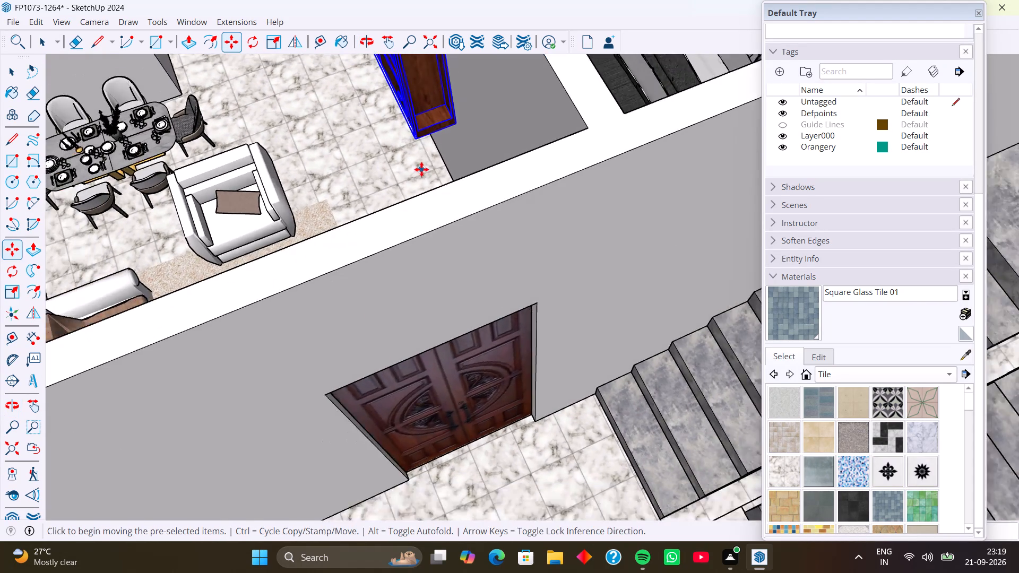
{"action": "scroll", "coordinate": [421, 169], "scroll_direction": "down", "scroll_amount": 9}
{"action": "key", "text": "space"}
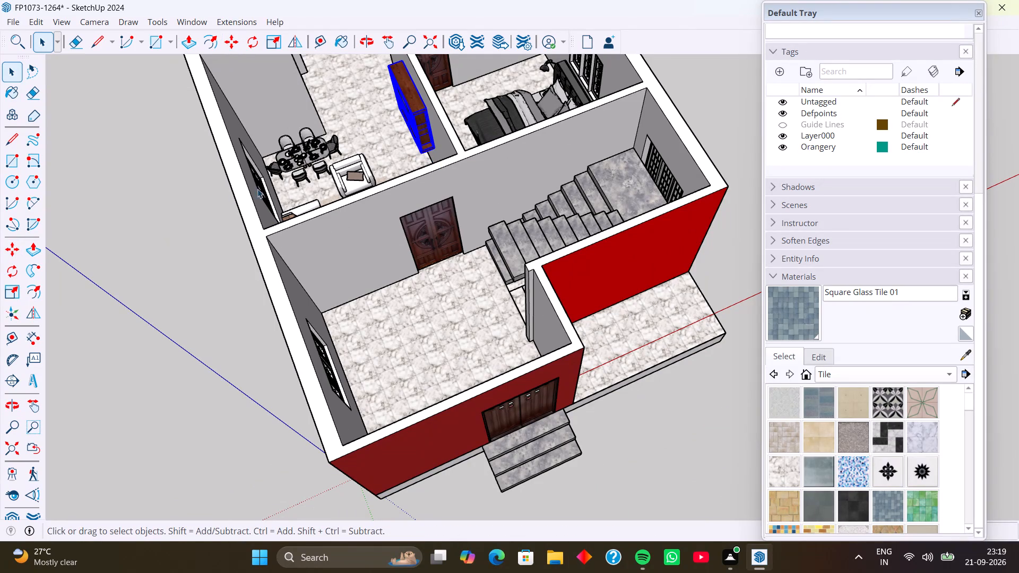
{"action": "left_click", "coordinate": [190, 202]}
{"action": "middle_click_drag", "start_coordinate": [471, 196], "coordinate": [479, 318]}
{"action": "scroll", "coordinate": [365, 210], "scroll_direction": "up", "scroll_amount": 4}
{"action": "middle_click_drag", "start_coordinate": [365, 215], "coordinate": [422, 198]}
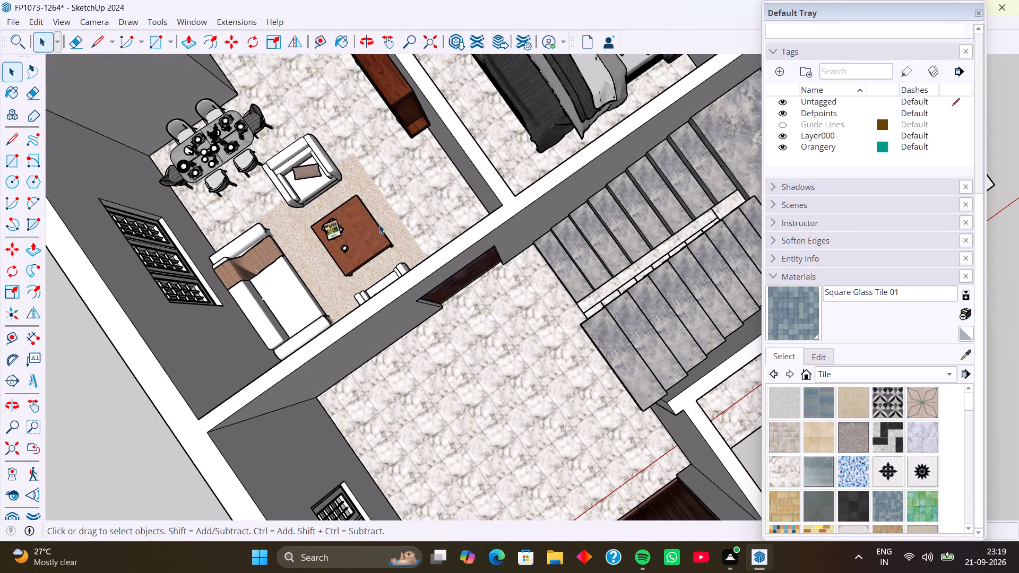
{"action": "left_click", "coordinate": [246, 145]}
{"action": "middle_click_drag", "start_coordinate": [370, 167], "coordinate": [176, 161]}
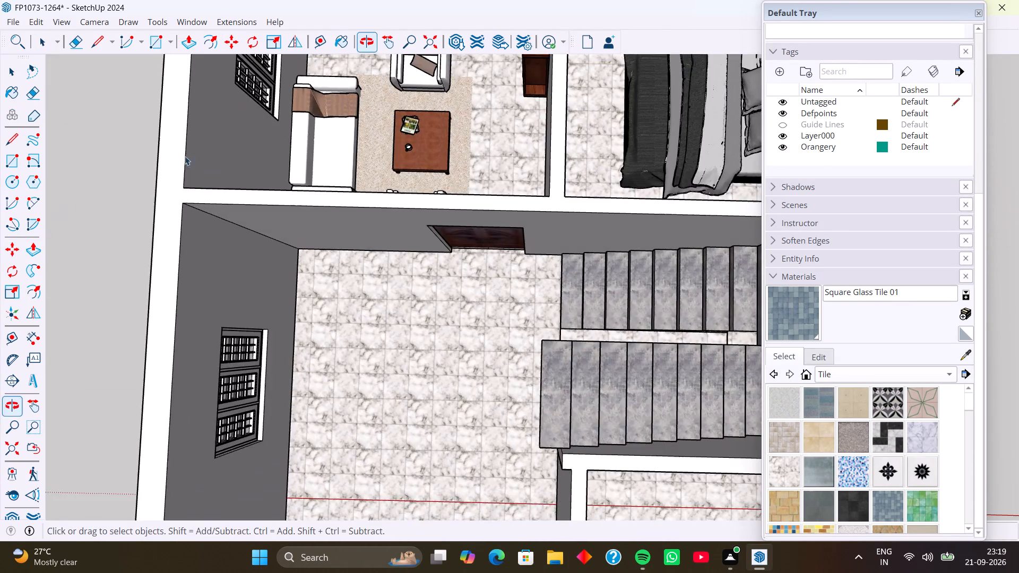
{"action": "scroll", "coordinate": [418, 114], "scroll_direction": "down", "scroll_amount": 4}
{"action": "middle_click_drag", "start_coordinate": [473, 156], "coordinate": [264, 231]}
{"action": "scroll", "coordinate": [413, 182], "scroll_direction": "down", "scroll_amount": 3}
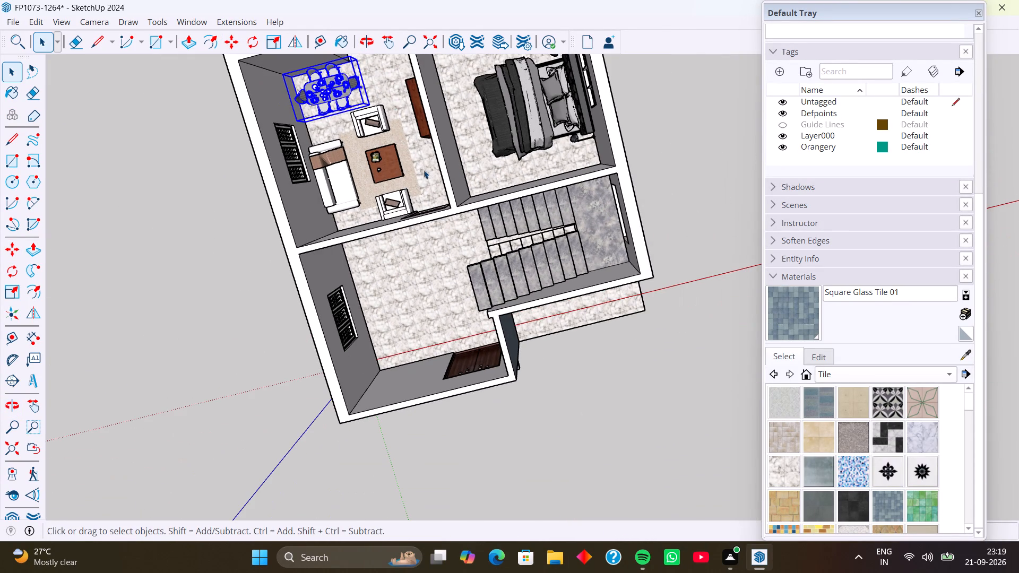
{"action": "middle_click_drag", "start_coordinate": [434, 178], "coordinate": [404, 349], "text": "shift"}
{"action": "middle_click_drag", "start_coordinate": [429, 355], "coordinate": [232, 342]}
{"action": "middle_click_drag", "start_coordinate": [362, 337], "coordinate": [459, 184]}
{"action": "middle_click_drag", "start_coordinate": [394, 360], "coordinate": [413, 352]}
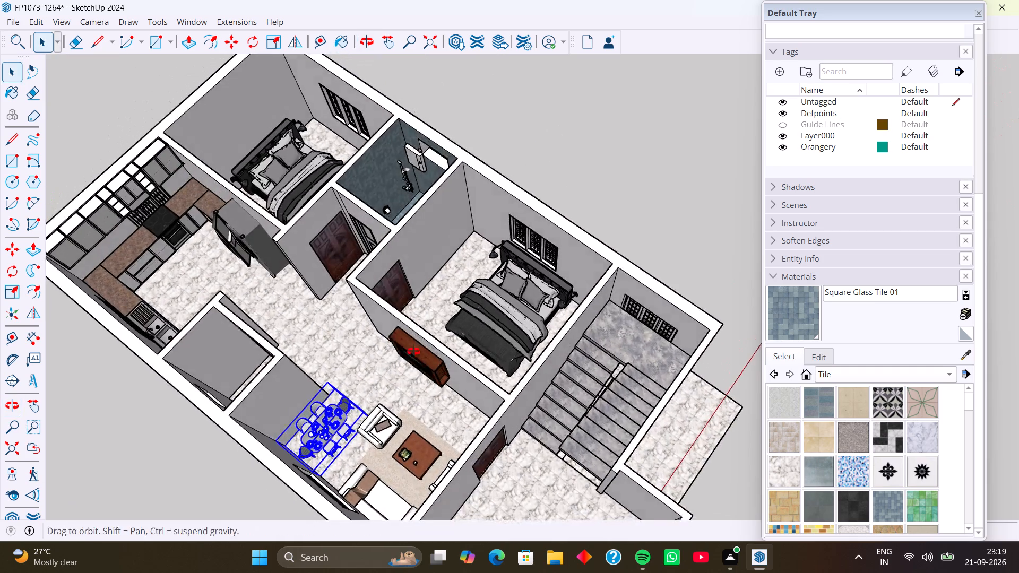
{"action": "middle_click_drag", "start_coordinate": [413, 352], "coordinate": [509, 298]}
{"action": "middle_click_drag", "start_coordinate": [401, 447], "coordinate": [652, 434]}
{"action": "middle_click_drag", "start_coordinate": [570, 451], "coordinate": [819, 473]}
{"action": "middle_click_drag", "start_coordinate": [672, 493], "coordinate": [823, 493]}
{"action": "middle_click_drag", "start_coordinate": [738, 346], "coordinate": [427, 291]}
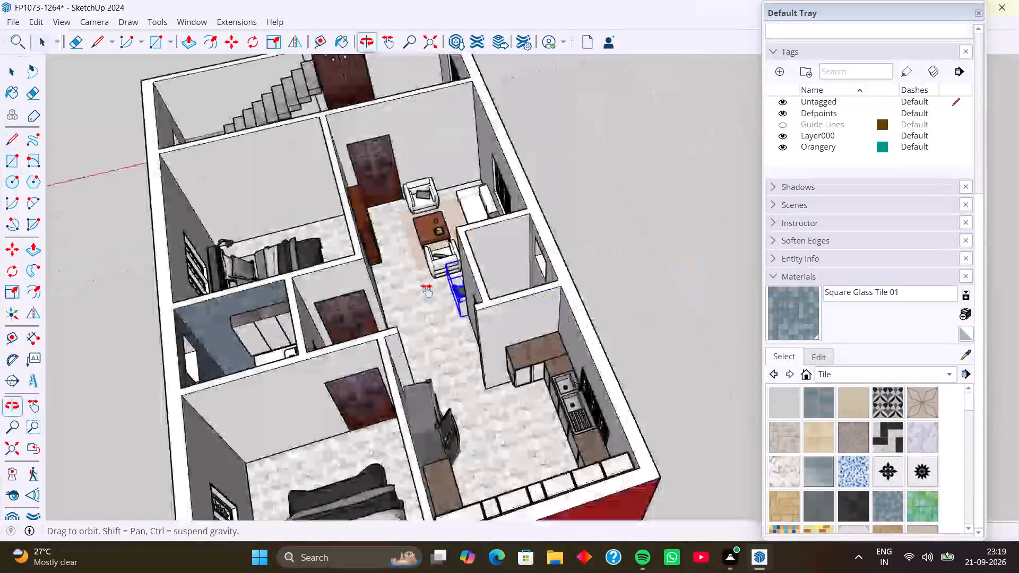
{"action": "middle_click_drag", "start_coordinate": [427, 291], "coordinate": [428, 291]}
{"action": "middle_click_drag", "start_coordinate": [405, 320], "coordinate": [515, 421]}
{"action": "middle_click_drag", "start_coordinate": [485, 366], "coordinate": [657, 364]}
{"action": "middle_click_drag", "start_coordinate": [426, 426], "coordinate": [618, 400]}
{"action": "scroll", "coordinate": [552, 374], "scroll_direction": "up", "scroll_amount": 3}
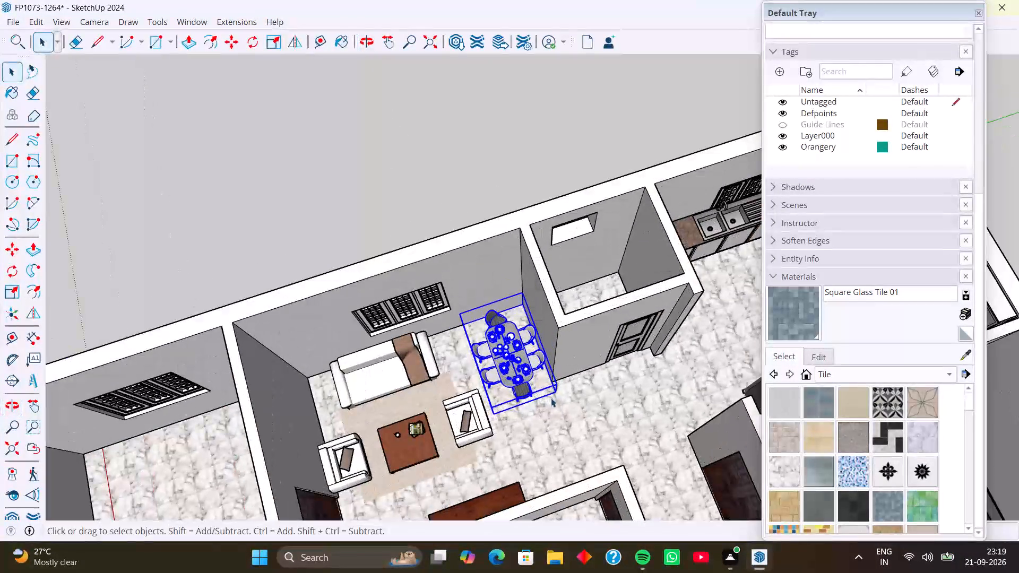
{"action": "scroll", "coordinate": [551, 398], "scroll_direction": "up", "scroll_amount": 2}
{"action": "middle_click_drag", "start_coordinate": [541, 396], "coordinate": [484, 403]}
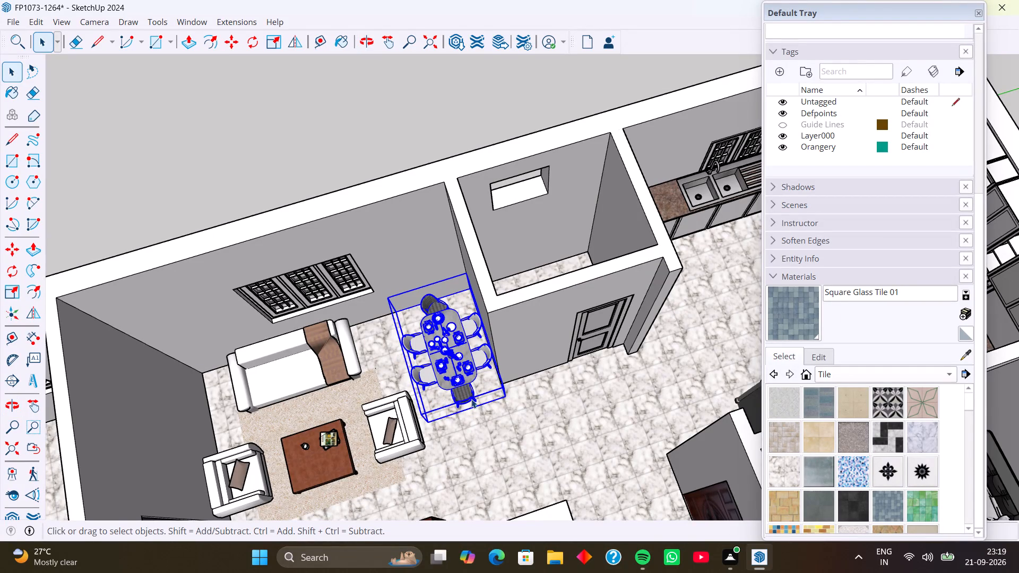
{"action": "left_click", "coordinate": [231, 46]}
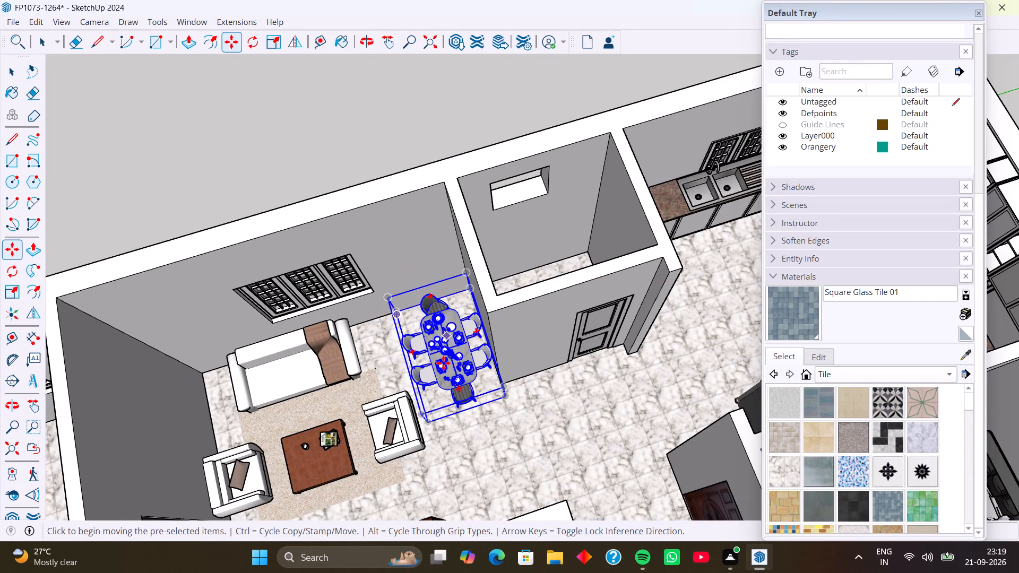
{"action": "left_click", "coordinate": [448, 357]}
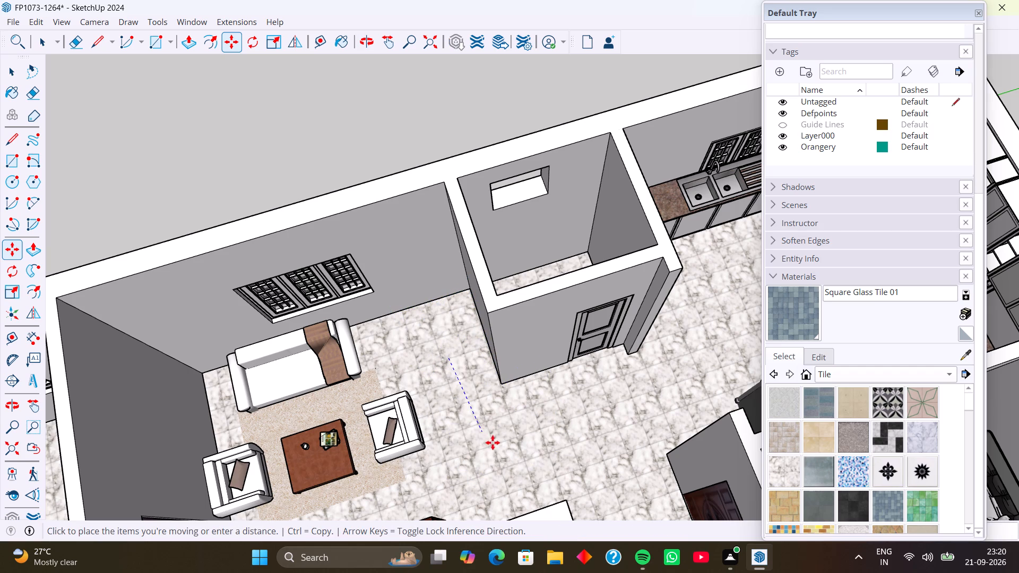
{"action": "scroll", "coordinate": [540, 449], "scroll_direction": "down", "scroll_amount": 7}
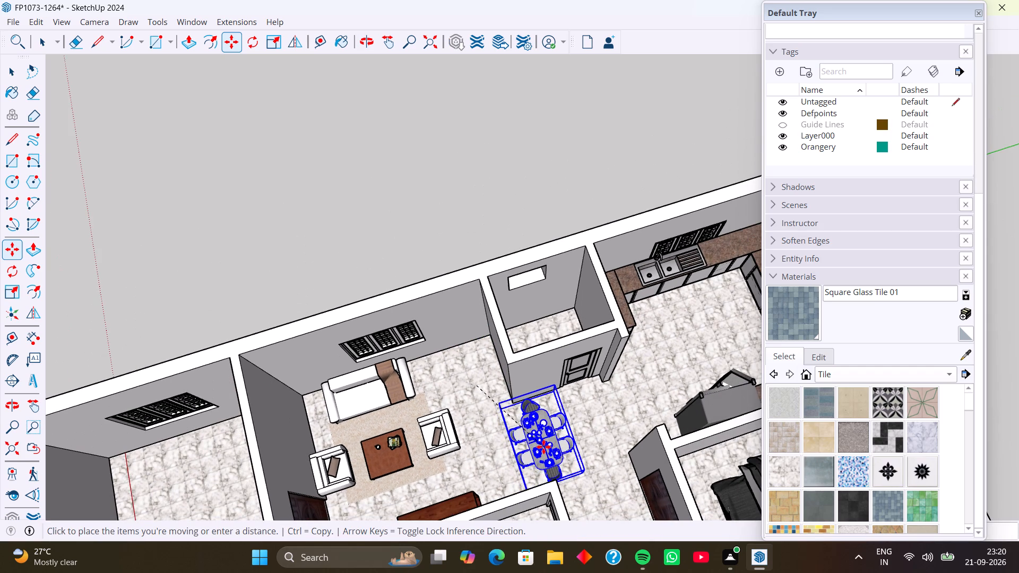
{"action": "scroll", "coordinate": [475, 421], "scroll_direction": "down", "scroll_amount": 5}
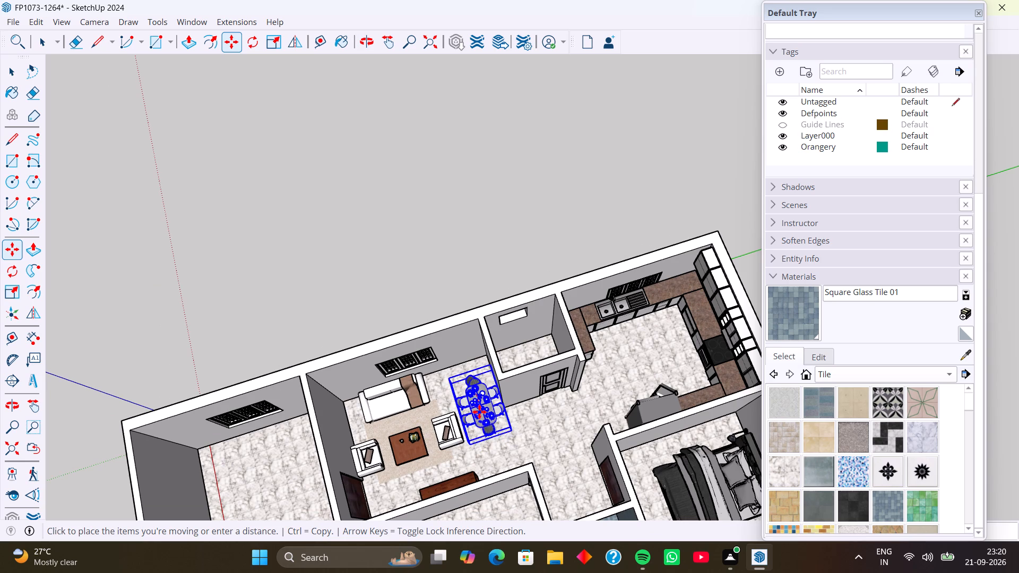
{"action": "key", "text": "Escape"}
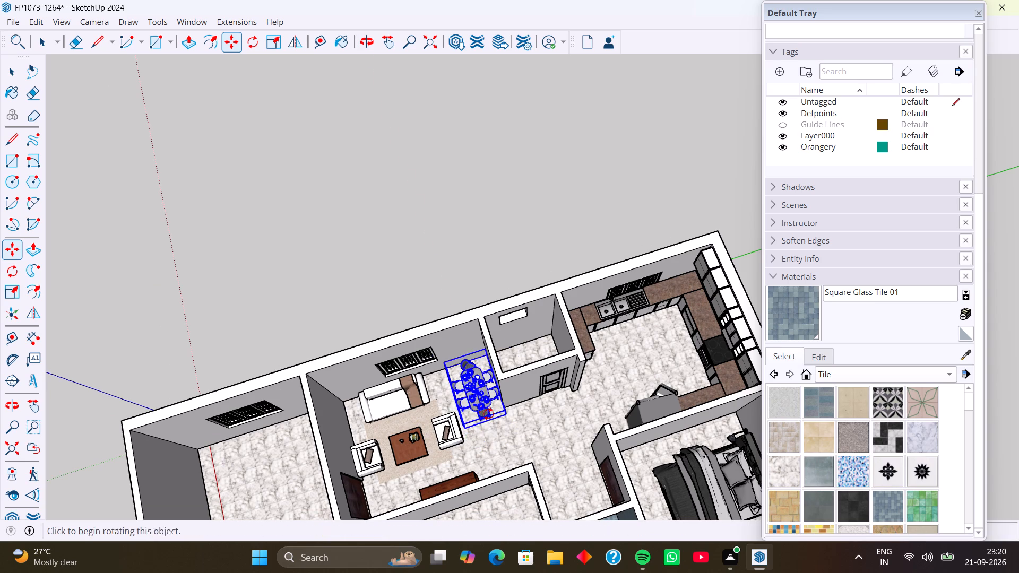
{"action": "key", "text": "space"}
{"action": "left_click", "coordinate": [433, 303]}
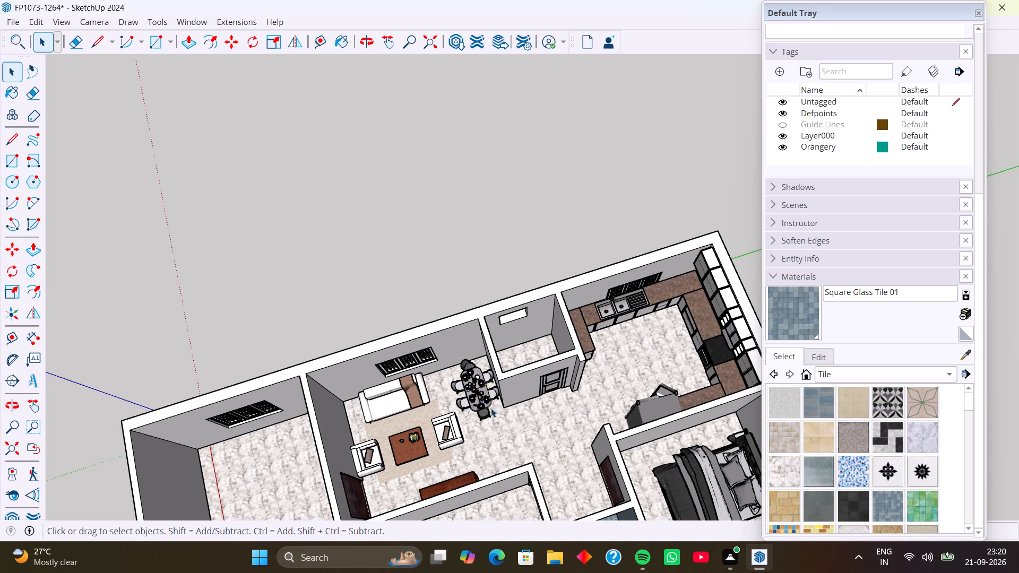
Load the LIVING set with green sofas and a picture wall from the 3D Warehouse "living" results directly into the model.
{"action": "scroll", "coordinate": [519, 402], "scroll_direction": "down", "scroll_amount": 3}
{"action": "middle_click_drag", "start_coordinate": [523, 427], "coordinate": [490, 353]}
{"action": "scroll", "coordinate": [469, 412], "scroll_direction": "down", "scroll_amount": 2}
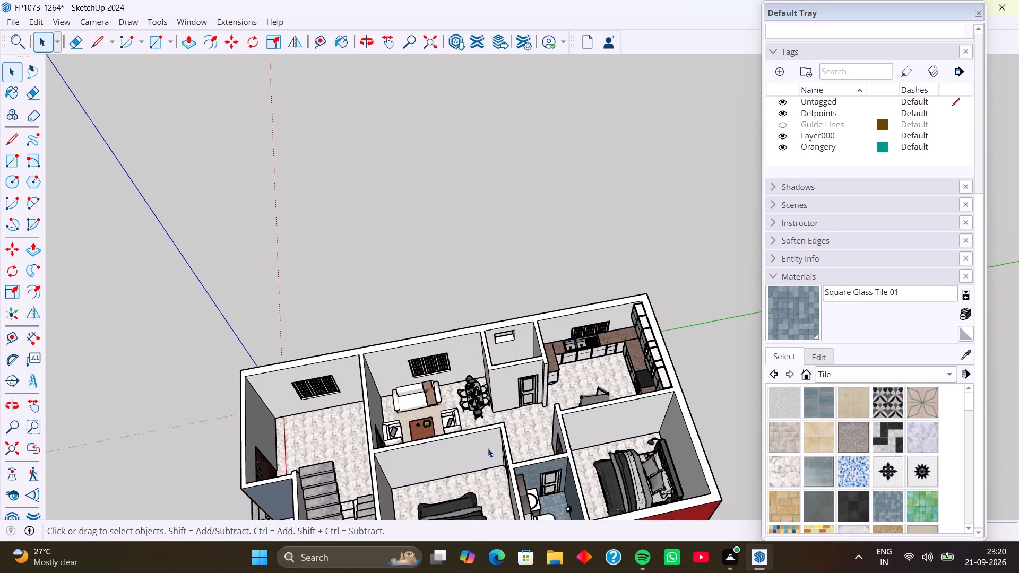
{"action": "middle_click_drag", "start_coordinate": [489, 448], "coordinate": [569, 454]}
{"action": "middle_click_drag", "start_coordinate": [502, 455], "coordinate": [601, 464]}
{"action": "middle_click_drag", "start_coordinate": [513, 476], "coordinate": [626, 464]}
{"action": "scroll", "coordinate": [563, 439], "scroll_direction": "down", "scroll_amount": 1}
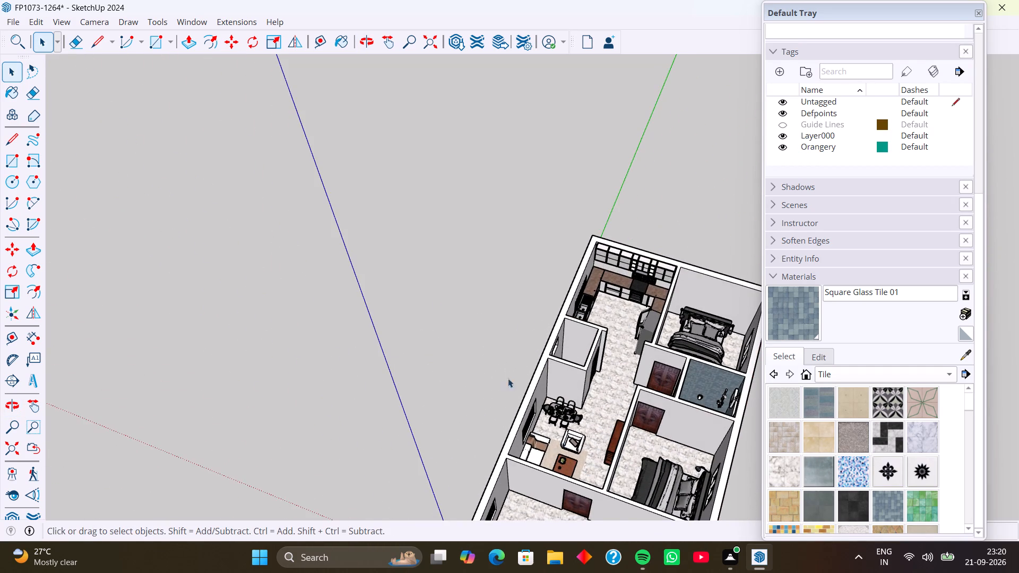
{"action": "left_click", "coordinate": [202, 21]}
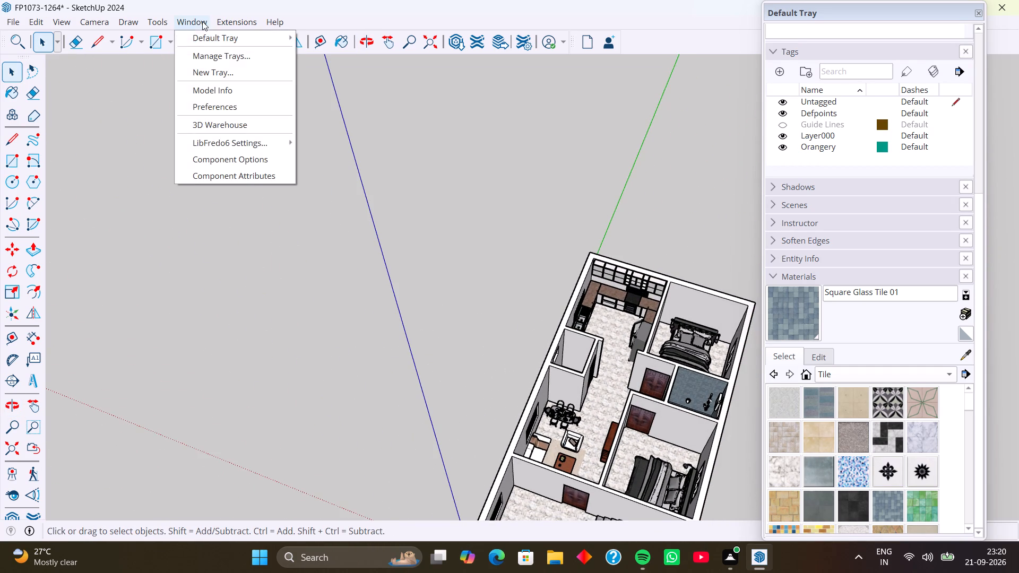
{"action": "left_click", "coordinate": [230, 126]}
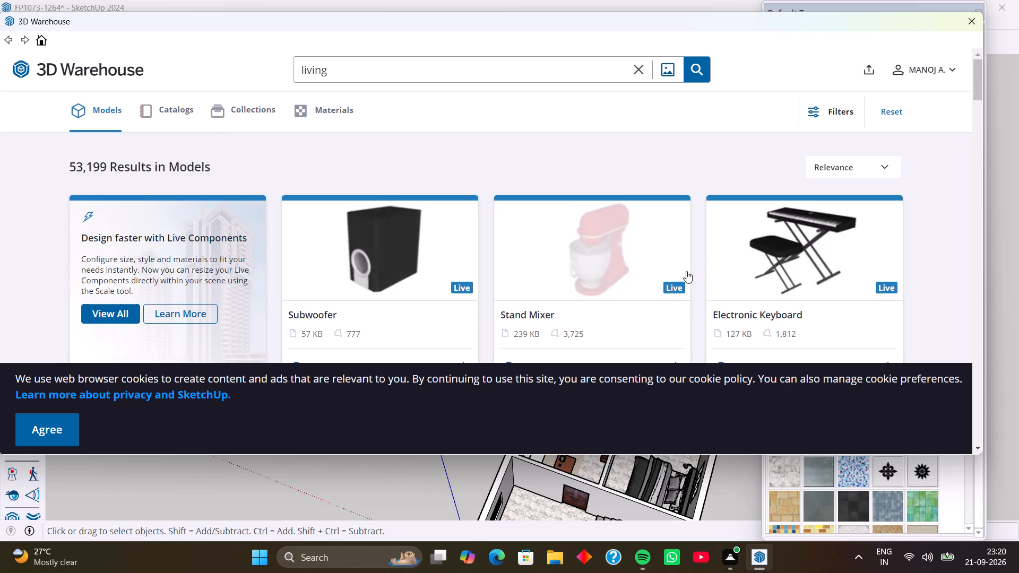
{"action": "scroll", "coordinate": [563, 283], "scroll_direction": "down", "scroll_amount": 5}
{"action": "scroll", "coordinate": [554, 253], "scroll_direction": "up", "scroll_amount": 1}
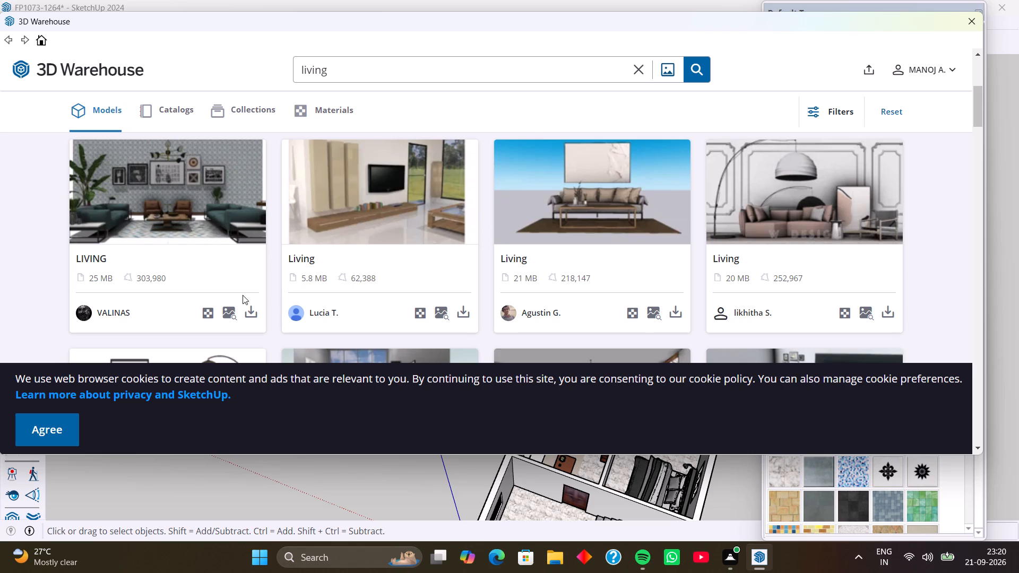
{"action": "left_click", "coordinate": [252, 312]}
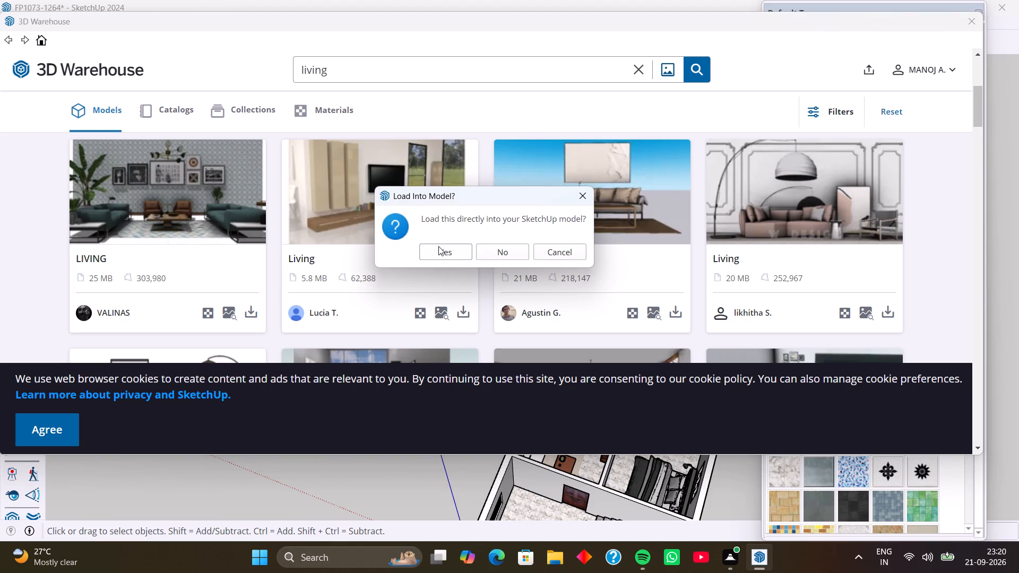
{"action": "left_click", "coordinate": [453, 252]}
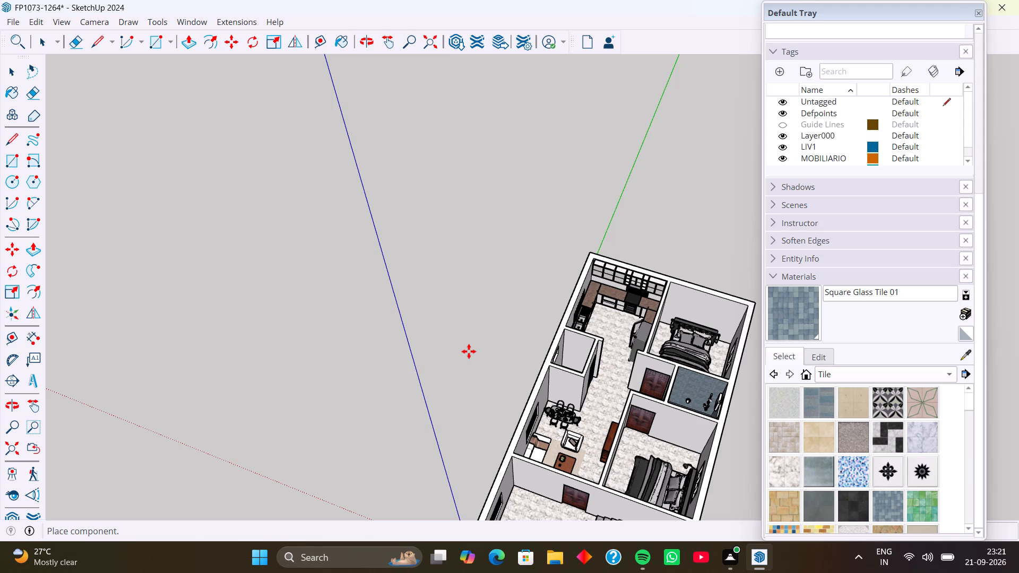
Place the loaded living room set on the open ground outside the house, beside its long window wall.
{"action": "scroll", "coordinate": [470, 316], "scroll_direction": "down", "scroll_amount": 1}
{"action": "scroll", "coordinate": [418, 390], "scroll_direction": "down", "scroll_amount": 4}
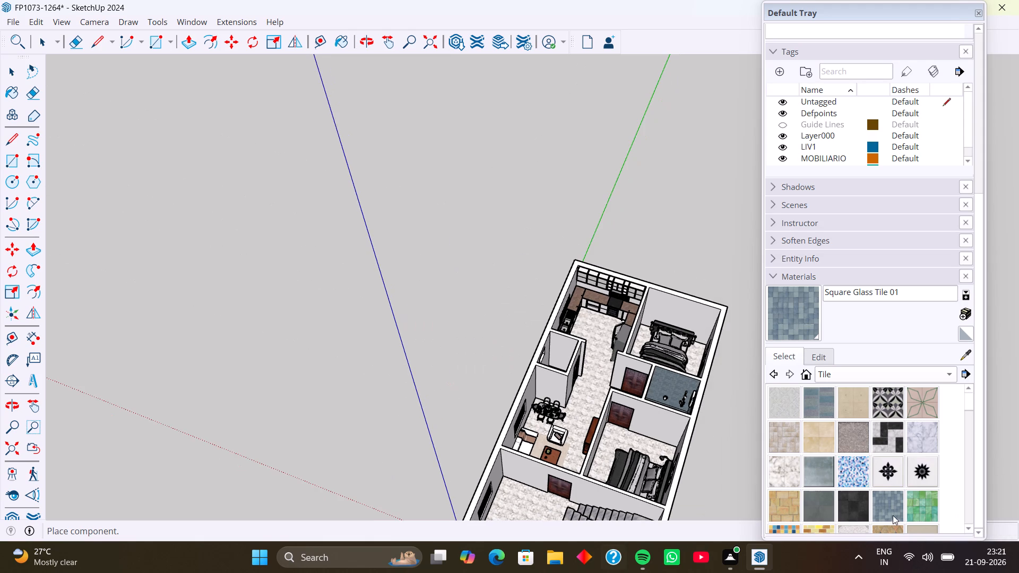
{"action": "scroll", "coordinate": [398, 329], "scroll_direction": "down", "scroll_amount": 4}
{"action": "scroll", "coordinate": [341, 320], "scroll_direction": "down", "scroll_amount": 2}
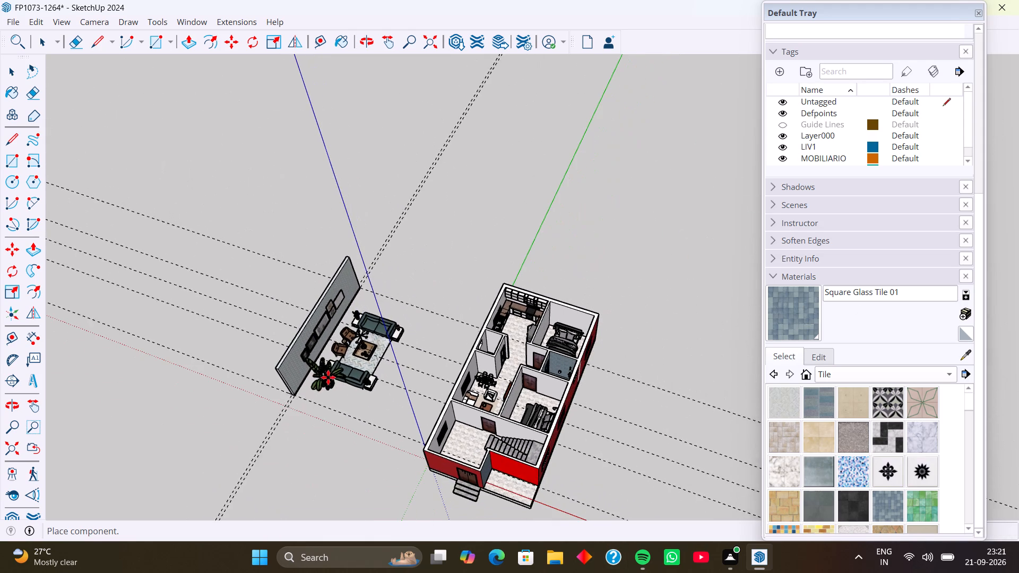
{"action": "left_click", "coordinate": [329, 387]}
Delete all the dashed guide lines that came in with the living room set.
{"action": "scroll", "coordinate": [352, 381], "scroll_direction": "up", "scroll_amount": 6}
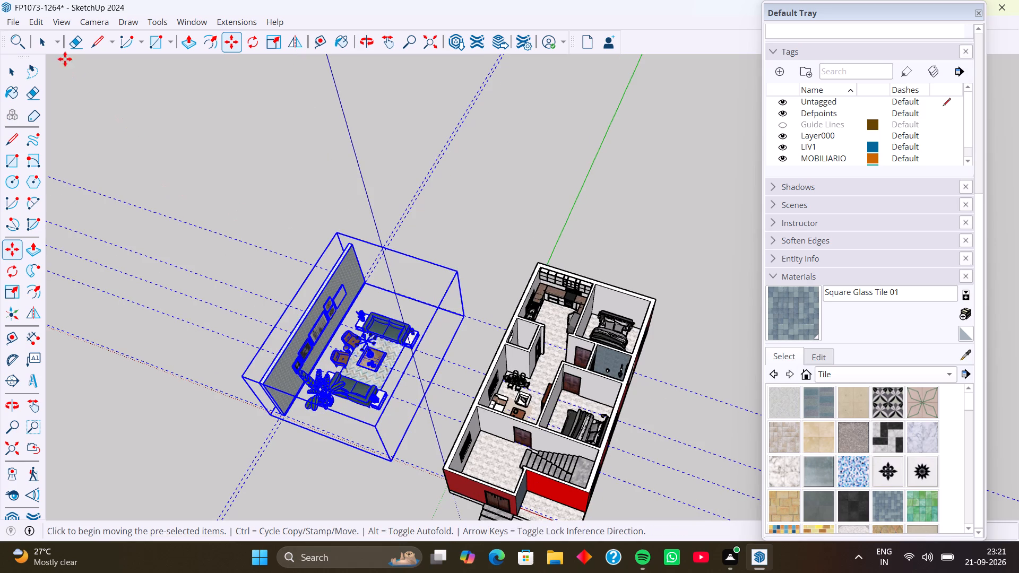
{"action": "left_click", "coordinate": [39, 19]}
{"action": "left_click", "coordinate": [78, 155]}
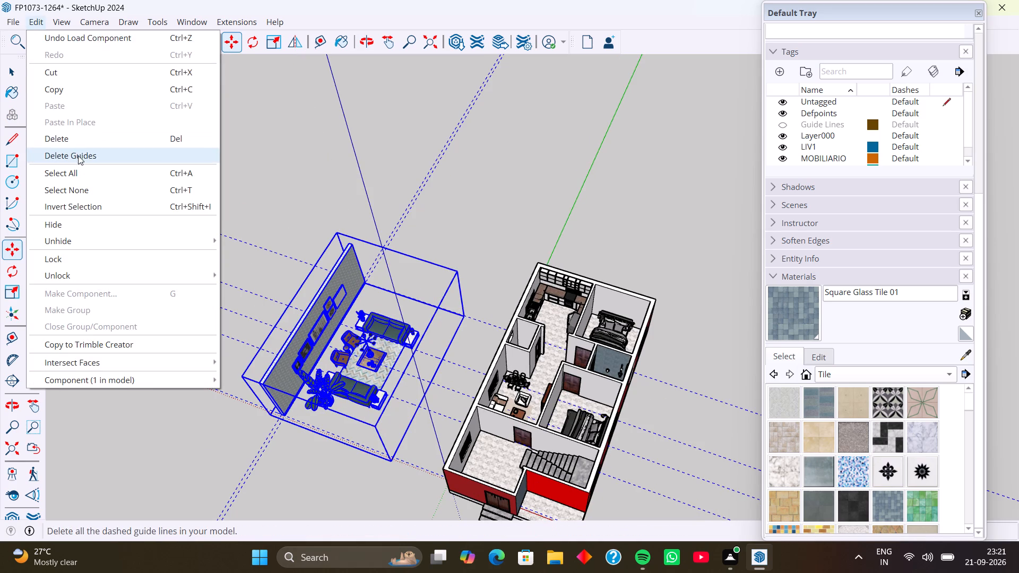
Scale the imported living room set down uniformly from its upper back corner to less than half its size.
{"action": "middle_click_drag", "start_coordinate": [380, 309], "coordinate": [262, 273]}
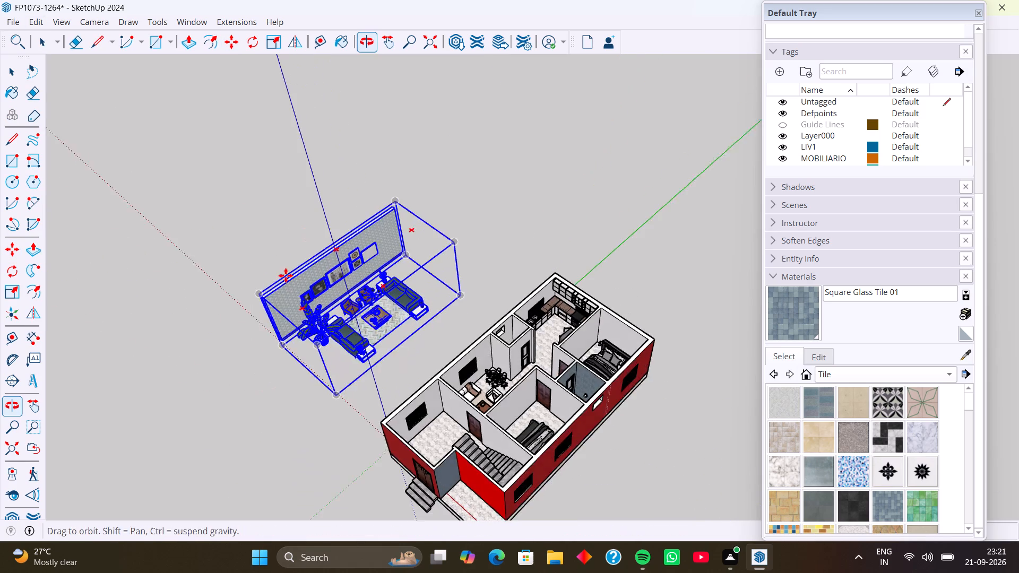
{"action": "middle_click_drag", "start_coordinate": [391, 323], "coordinate": [306, 309]}
{"action": "scroll", "coordinate": [346, 294], "scroll_direction": "up", "scroll_amount": 6}
{"action": "scroll", "coordinate": [392, 291], "scroll_direction": "up", "scroll_amount": 5}
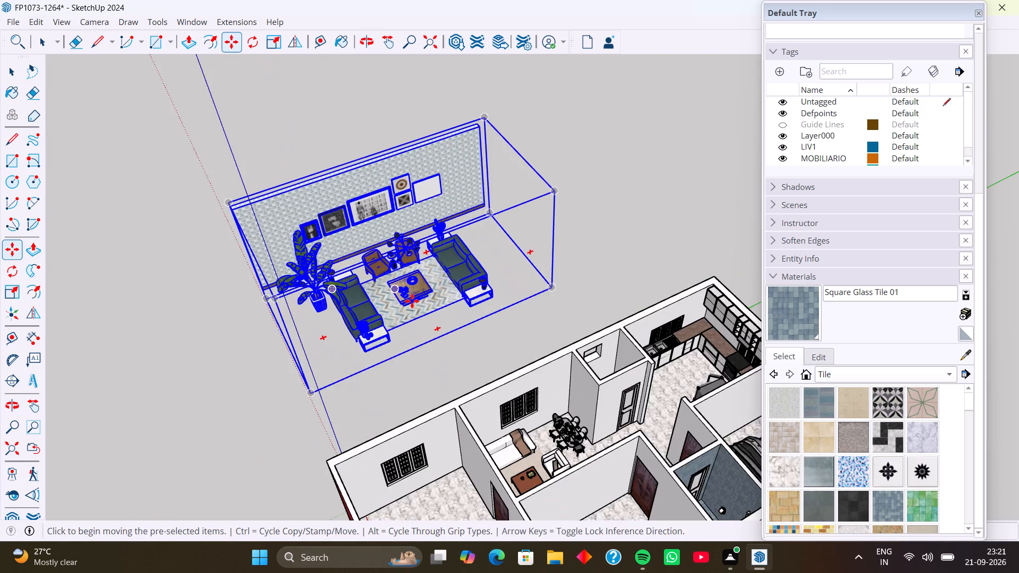
{"action": "scroll", "coordinate": [412, 301], "scroll_direction": "up", "scroll_amount": 2}
{"action": "middle_click_drag", "start_coordinate": [418, 302], "coordinate": [353, 293]}
{"action": "middle_click_drag", "start_coordinate": [398, 303], "coordinate": [351, 292]}
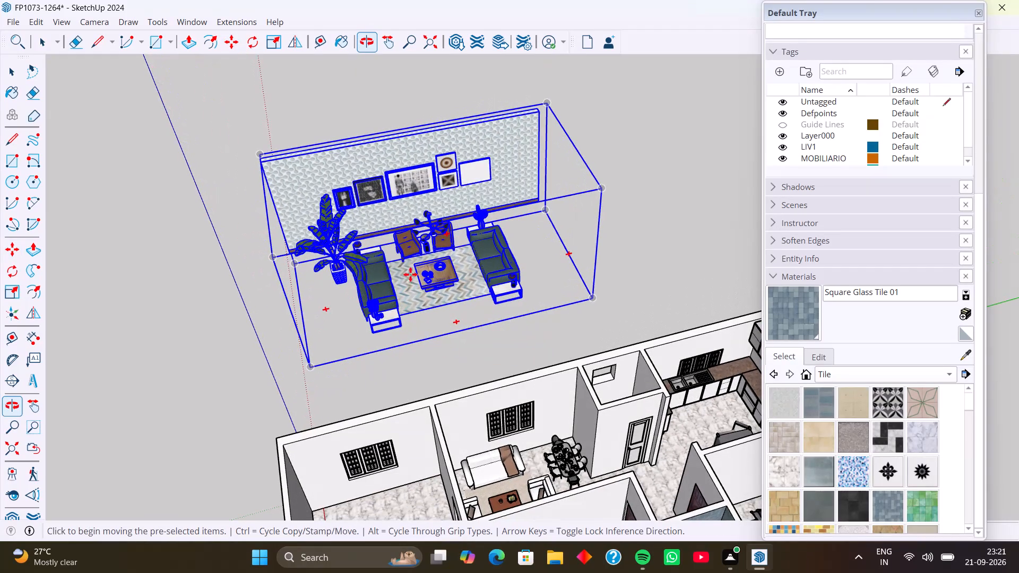
{"action": "scroll", "coordinate": [410, 273], "scroll_direction": "up", "scroll_amount": 3}
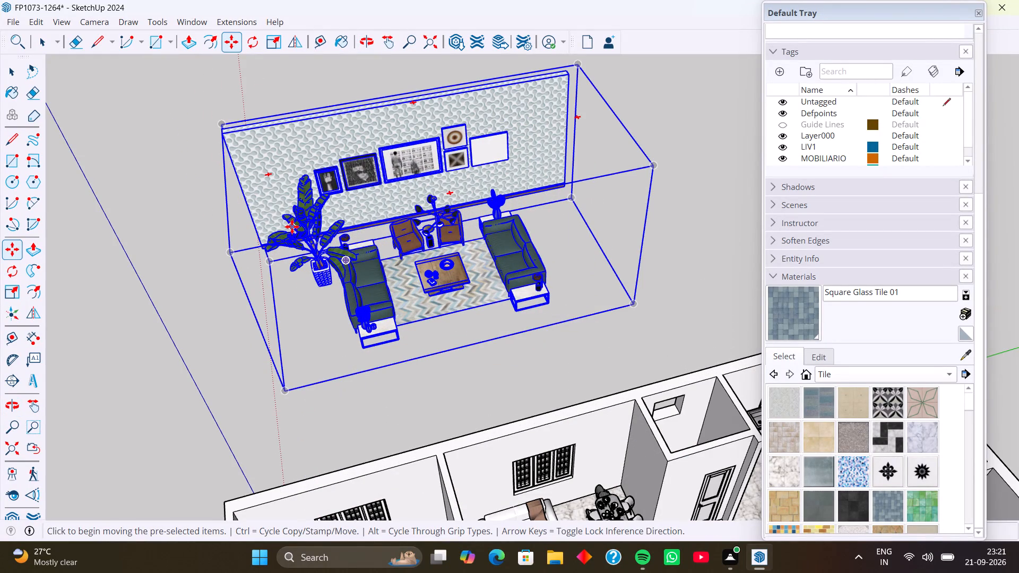
{"action": "key", "text": "s"}
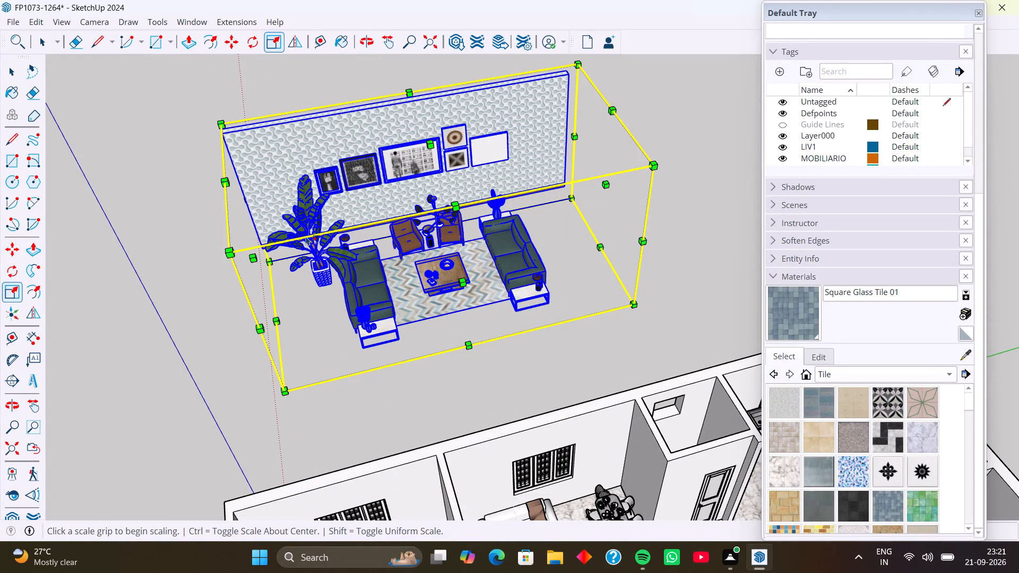
{"action": "left_click", "coordinate": [576, 61]}
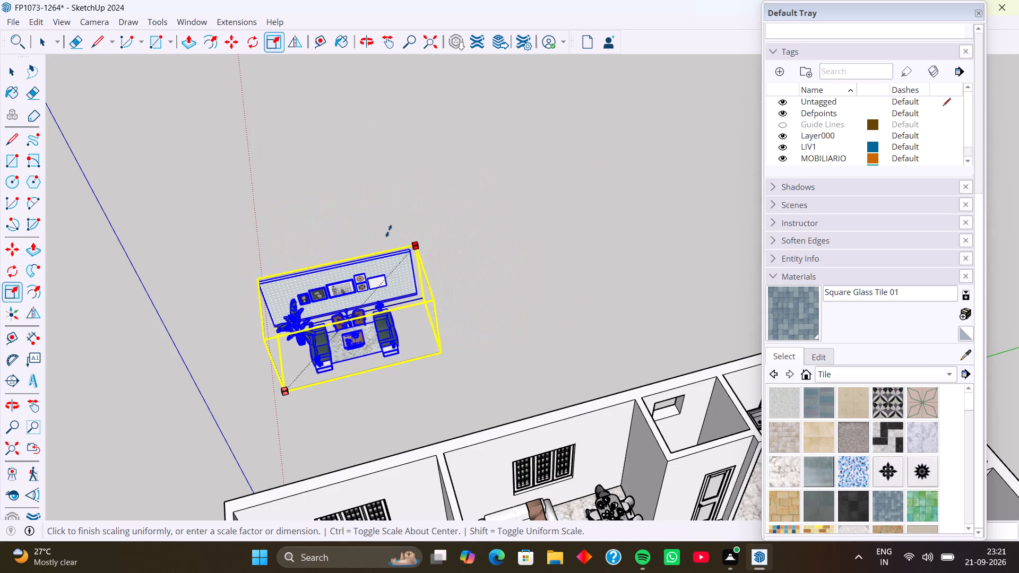
{"action": "left_click", "coordinate": [384, 236]}
{"action": "middle_click_drag", "start_coordinate": [446, 281], "coordinate": [416, 279]}
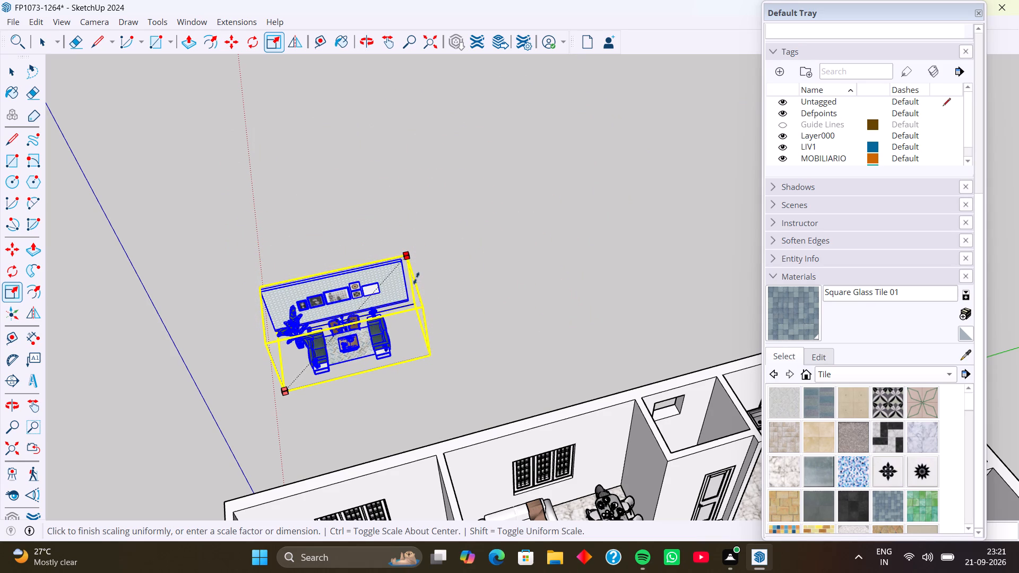
{"action": "scroll", "coordinate": [438, 255], "scroll_direction": "up", "scroll_amount": 4}
{"action": "middle_click_drag", "start_coordinate": [433, 275], "coordinate": [404, 264]}
{"action": "scroll", "coordinate": [470, 289], "scroll_direction": "up", "scroll_amount": 3}
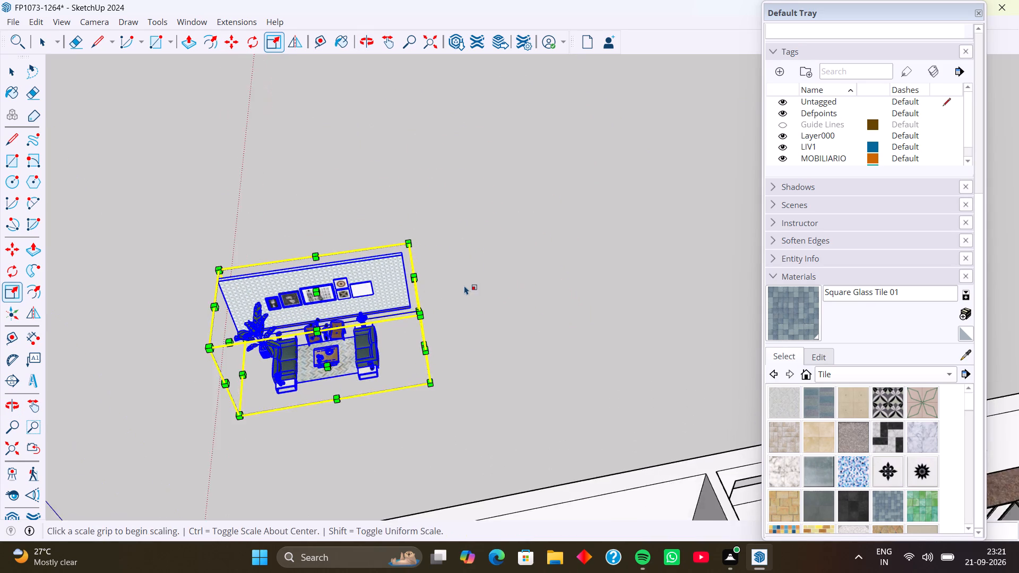
{"action": "scroll", "coordinate": [465, 278], "scroll_direction": "down", "scroll_amount": 2}
{"action": "middle_click_drag", "start_coordinate": [466, 278], "coordinate": [512, 216]}
{"action": "middle_click_drag", "start_coordinate": [542, 280], "coordinate": [507, 282]}
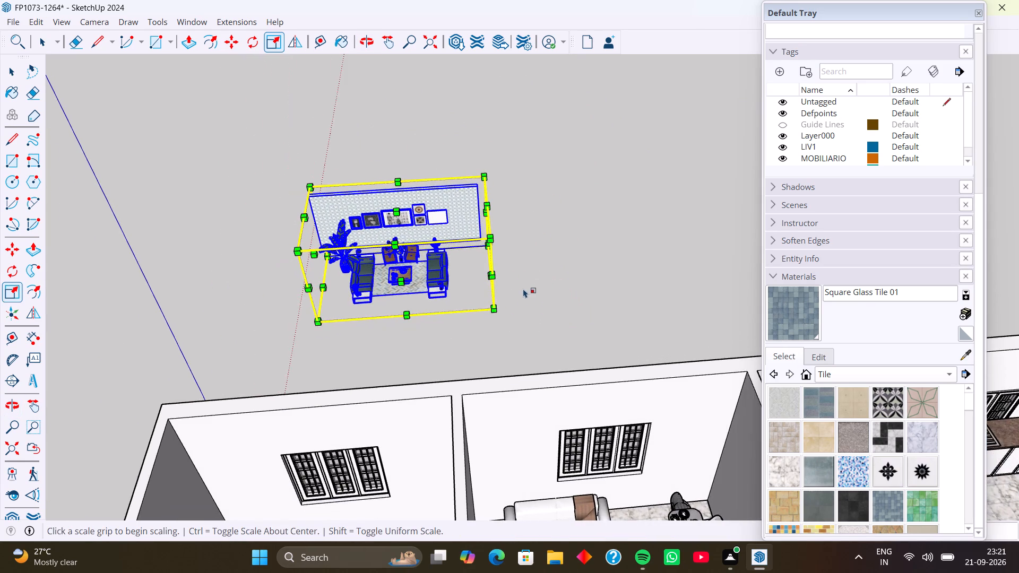
{"action": "scroll", "coordinate": [524, 285], "scroll_direction": "down", "scroll_amount": 3}
{"action": "middle_click_drag", "start_coordinate": [555, 301], "coordinate": [575, 179]}
{"action": "key", "text": "space"}
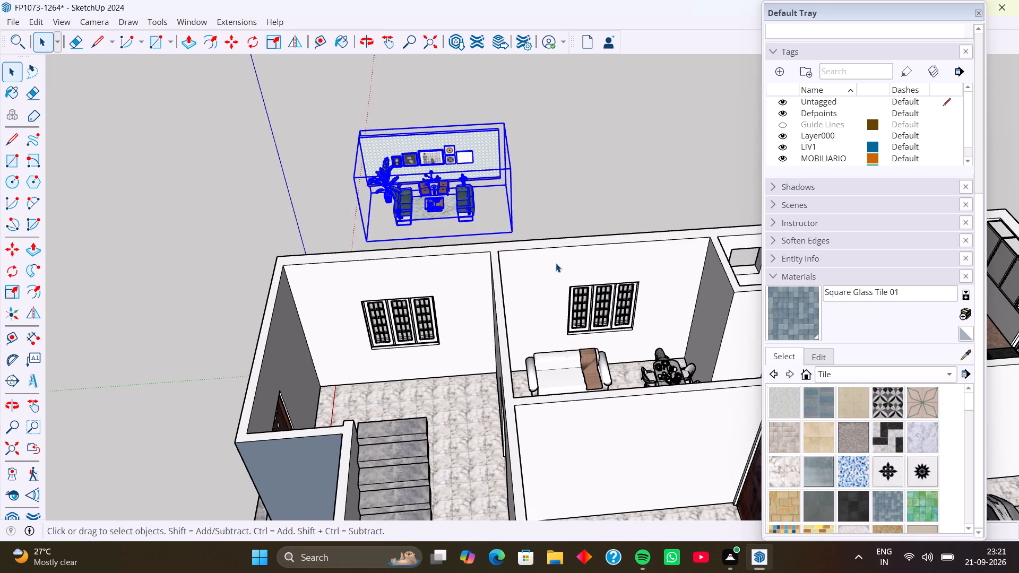
Move the white sofa, two armchairs, rug and coffee table with its decor out of the living room onto the open ground outside.
{"action": "left_click", "coordinate": [568, 360]}
{"action": "middle_click_drag", "start_coordinate": [569, 271], "coordinate": [621, 363]}
{"action": "scroll", "coordinate": [559, 228], "scroll_direction": "down", "scroll_amount": 2}
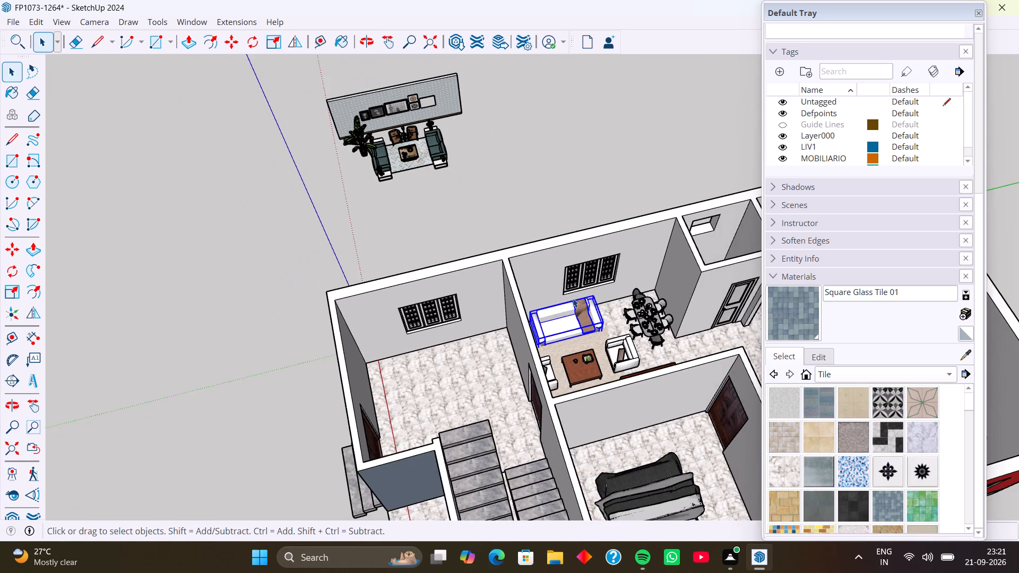
{"action": "middle_click_drag", "start_coordinate": [573, 298], "coordinate": [675, 357]}
{"action": "middle_click_drag", "start_coordinate": [626, 348], "coordinate": [731, 365]}
{"action": "scroll", "coordinate": [617, 286], "scroll_direction": "up", "scroll_amount": 2}
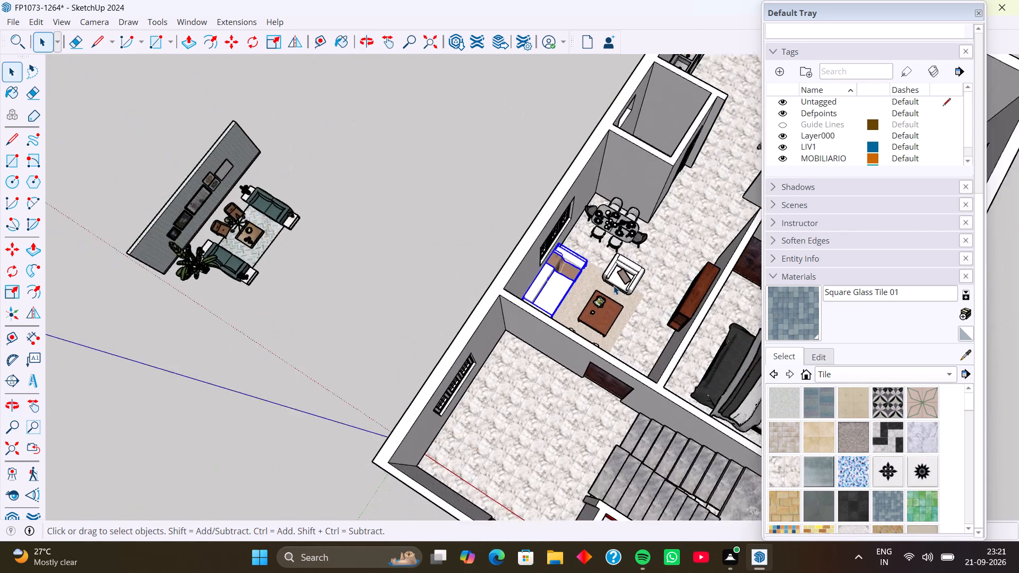
{"action": "scroll", "coordinate": [614, 285], "scroll_direction": "up", "scroll_amount": 4}
{"action": "left_click", "coordinate": [618, 277]}
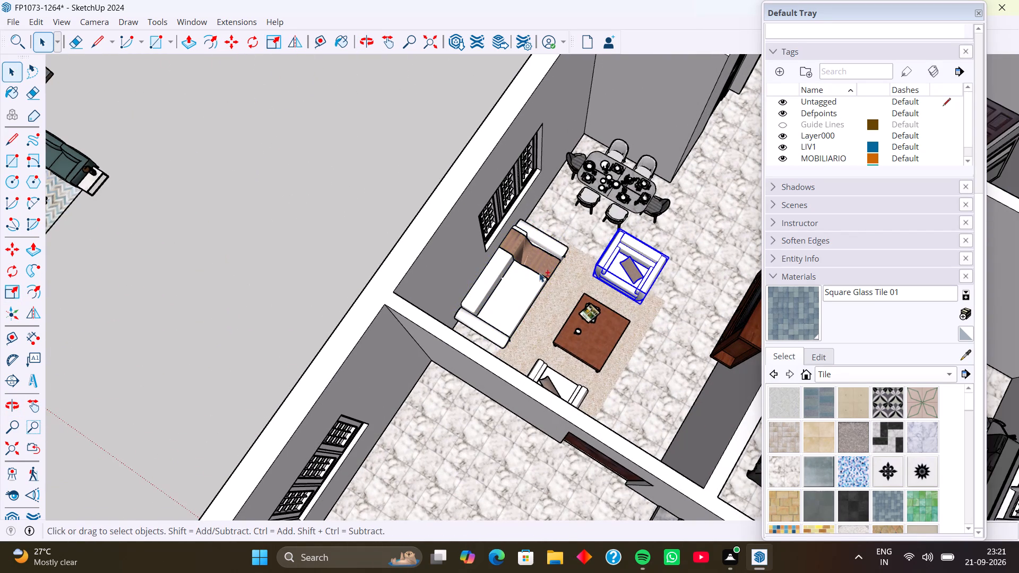
{"action": "left_click", "coordinate": [536, 272], "text": "shift"}
{"action": "left_click", "coordinate": [548, 286], "text": "shift"}
{"action": "left_click", "coordinate": [578, 320], "text": "shift"}
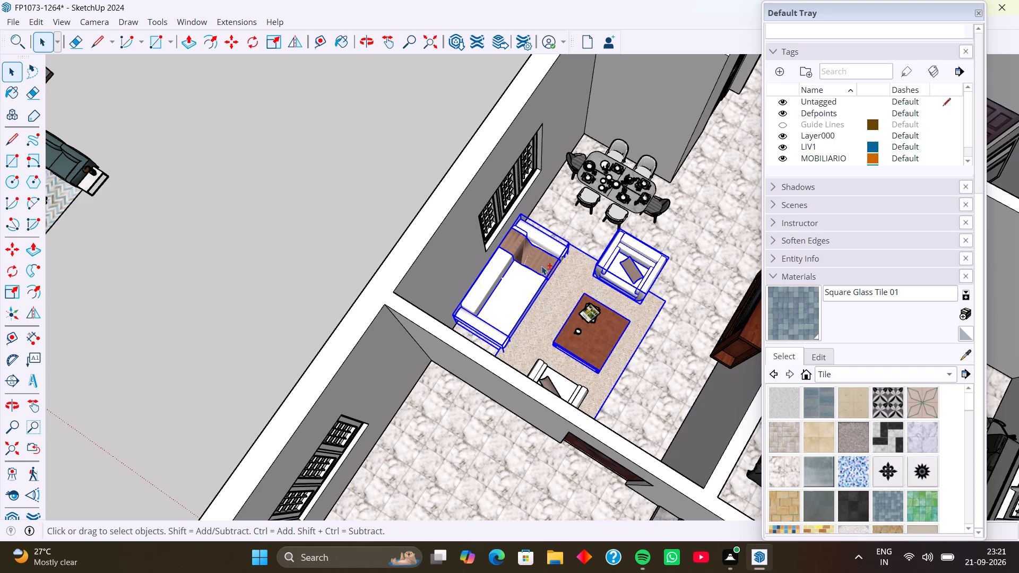
{"action": "left_click", "coordinate": [541, 266], "text": "shift"}
{"action": "left_click", "coordinate": [540, 268], "text": "shift"}
{"action": "left_click", "coordinate": [590, 315], "text": "shift"}
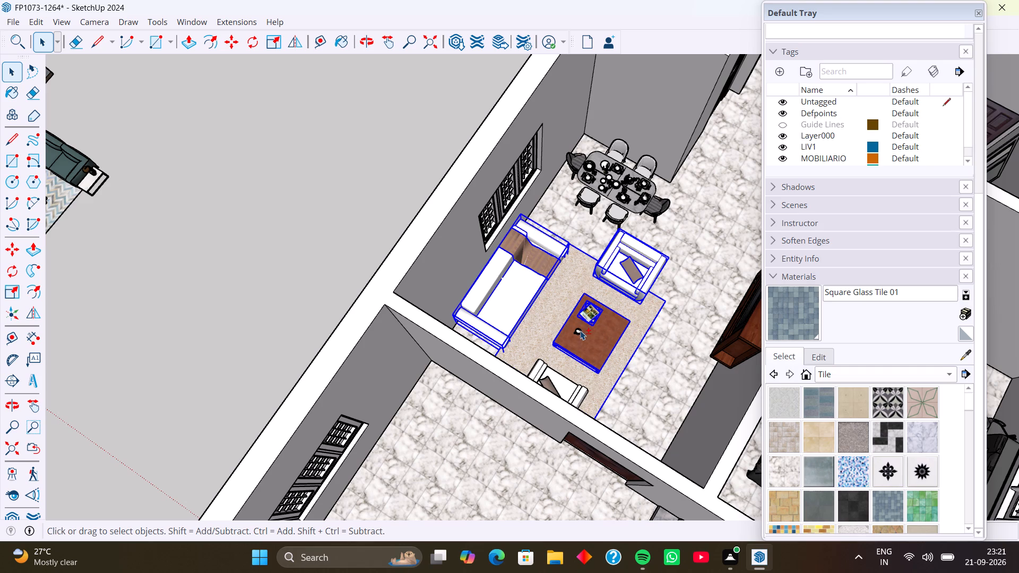
{"action": "left_click", "coordinate": [580, 331], "text": "shift"}
{"action": "left_click", "coordinate": [566, 385], "text": "shift"}
{"action": "middle_click_drag", "start_coordinate": [577, 303], "coordinate": [491, 285], "text": "shift"}
{"action": "middle_click_drag", "start_coordinate": [531, 302], "coordinate": [494, 299]}
{"action": "key", "text": "m"}
{"action": "left_click", "coordinate": [505, 297]}
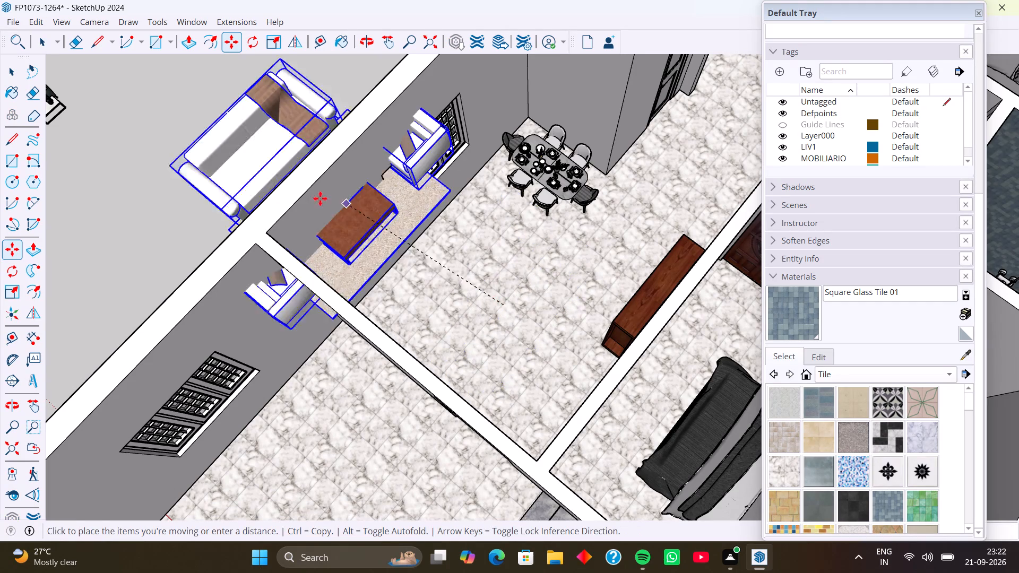
{"action": "scroll", "coordinate": [249, 199], "scroll_direction": "down", "scroll_amount": 7}
{"action": "middle_click_drag", "start_coordinate": [315, 224], "coordinate": [713, 223], "text": "shift"}
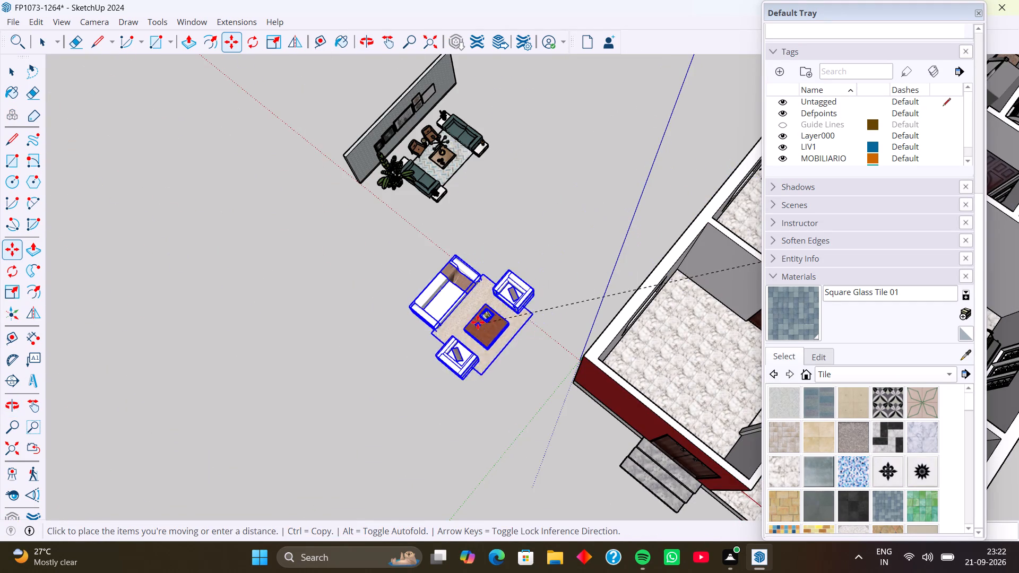
{"action": "left_click", "coordinate": [432, 318]}
Make the moved white sofa, armchairs, rug and coffee table into one group.
{"action": "right_click", "coordinate": [436, 318]}
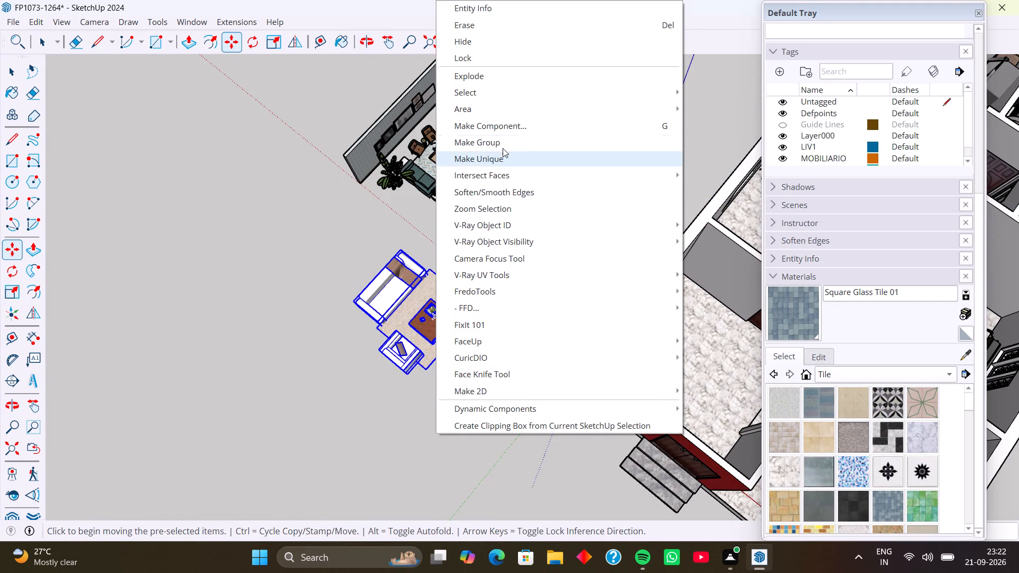
{"action": "left_click", "coordinate": [505, 143]}
Move the imported green-sofa living room set from the open ground into the living area, beside the window wall.
{"action": "middle_click_drag", "start_coordinate": [509, 221], "coordinate": [445, 207]}
{"action": "left_click", "coordinate": [474, 141]}
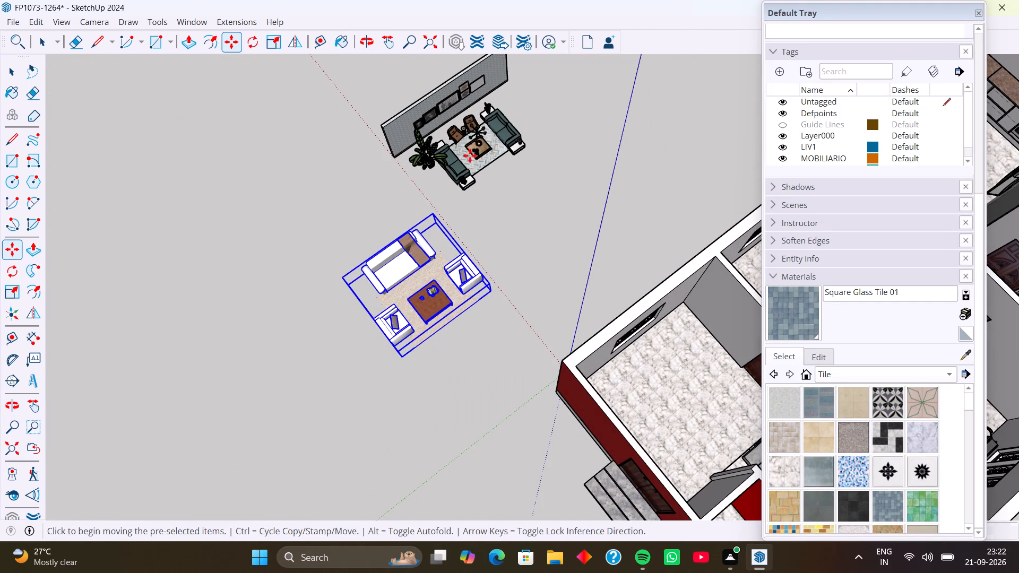
{"action": "key", "text": "space"}
{"action": "left_click", "coordinate": [420, 148]}
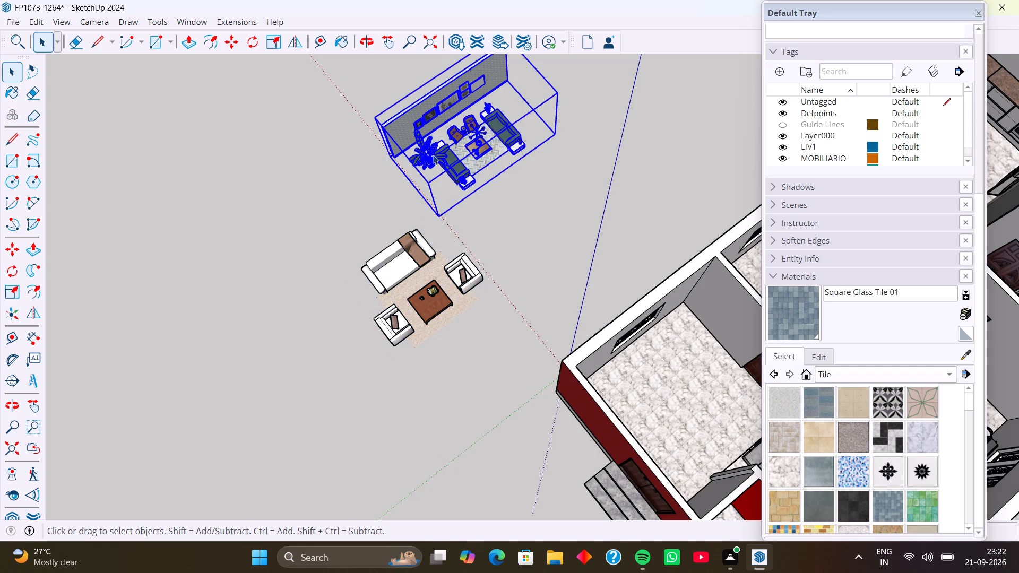
{"action": "scroll", "coordinate": [457, 176], "scroll_direction": "up", "scroll_amount": 6}
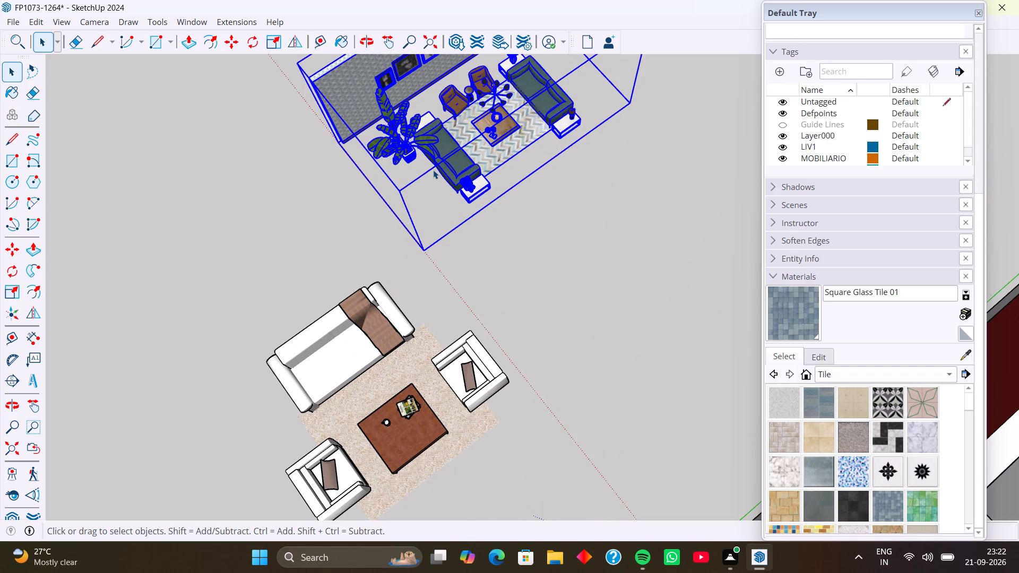
{"action": "key", "text": "m"}
{"action": "middle_click_drag", "start_coordinate": [388, 200], "coordinate": [664, 170]}
{"action": "scroll", "coordinate": [364, 235], "scroll_direction": "down", "scroll_amount": 3}
{"action": "middle_click_drag", "start_coordinate": [357, 261], "coordinate": [522, 232]}
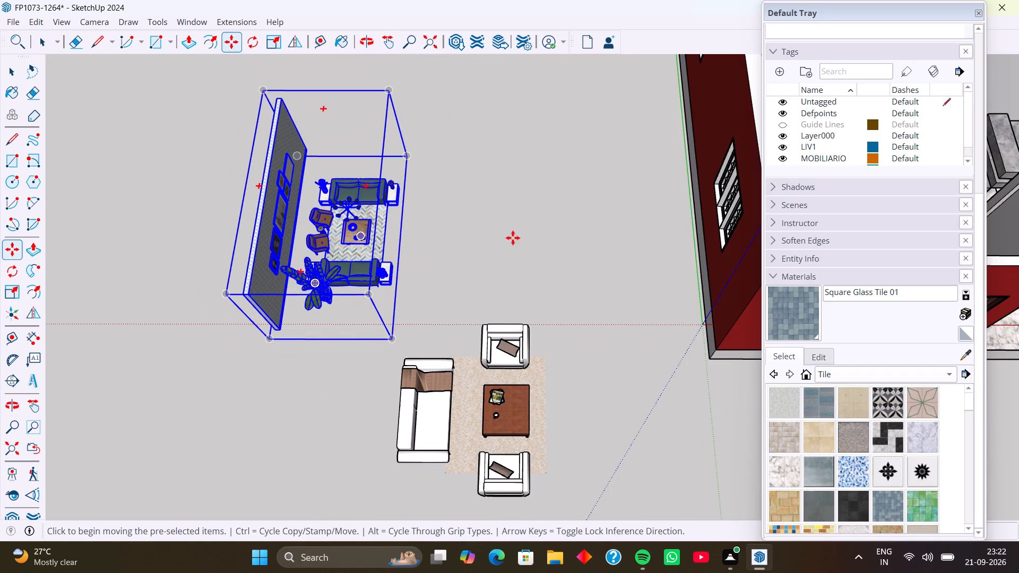
{"action": "middle_click_drag", "start_coordinate": [378, 282], "coordinate": [437, 263]}
{"action": "middle_click_drag", "start_coordinate": [370, 261], "coordinate": [478, 207]}
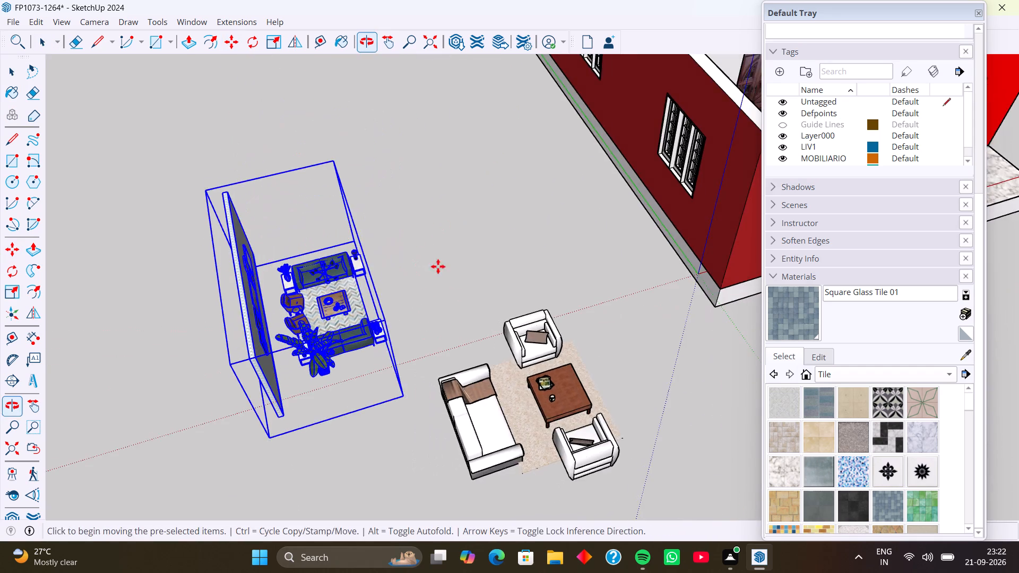
{"action": "middle_click_drag", "start_coordinate": [423, 278], "coordinate": [556, 165], "text": "shift"}
{"action": "left_click", "coordinate": [373, 241]}
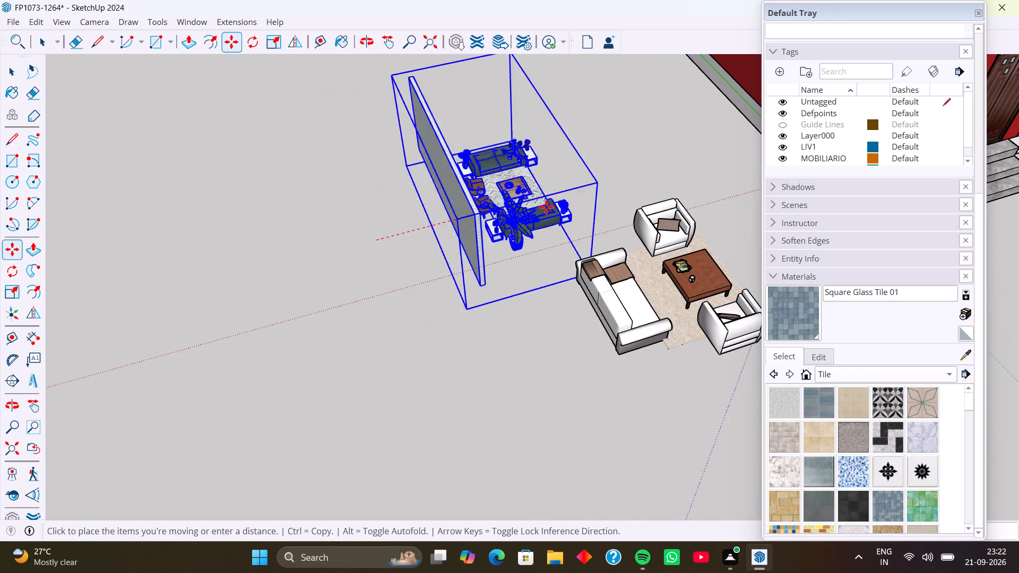
{"action": "scroll", "coordinate": [575, 207], "scroll_direction": "down", "scroll_amount": 7}
{"action": "middle_click_drag", "start_coordinate": [661, 172], "coordinate": [413, 312], "text": "shift"}
{"action": "scroll", "coordinate": [467, 232], "scroll_direction": "up", "scroll_amount": 2}
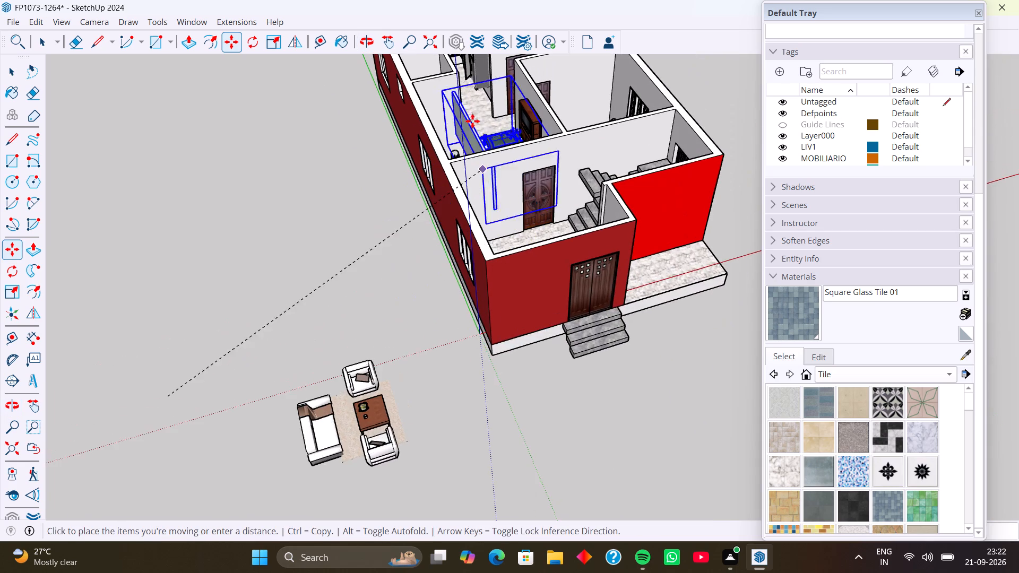
{"action": "scroll", "coordinate": [424, 185], "scroll_direction": "up", "scroll_amount": 9}
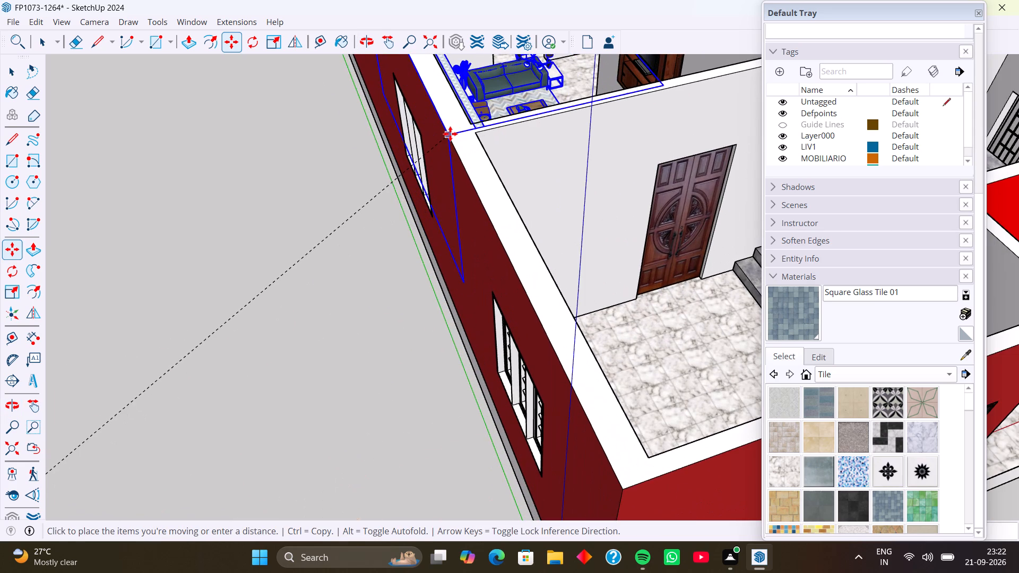
{"action": "left_click", "coordinate": [450, 134]}
Align the lower end of the set's picture wall with the living room's inner wall corner.
{"action": "scroll", "coordinate": [486, 124], "scroll_direction": "down", "scroll_amount": 3}
{"action": "middle_click_drag", "start_coordinate": [492, 149], "coordinate": [485, 230]}
{"action": "scroll", "coordinate": [483, 190], "scroll_direction": "up", "scroll_amount": 2}
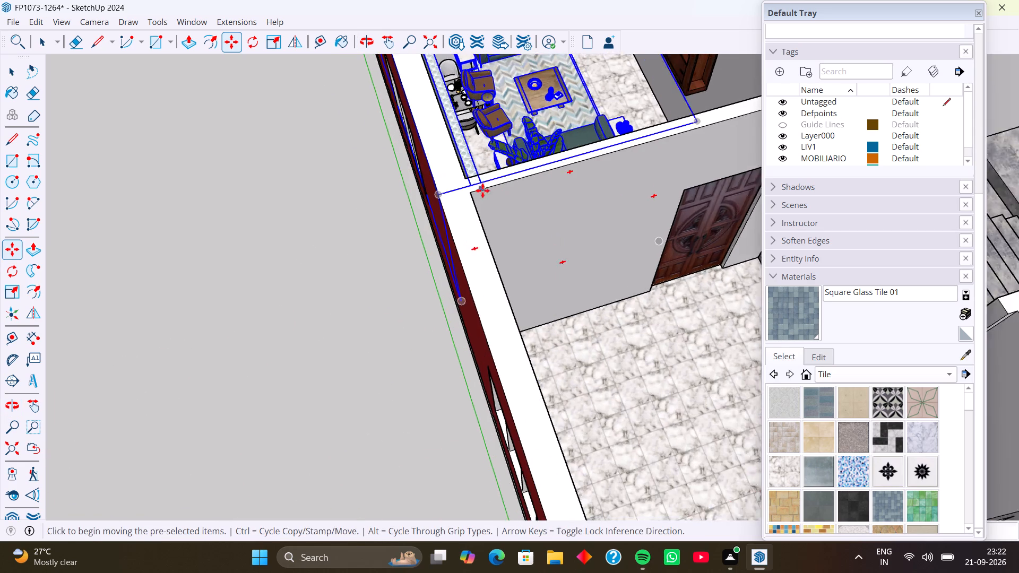
{"action": "scroll", "coordinate": [482, 190], "scroll_direction": "up", "scroll_amount": 9}
{"action": "left_click", "coordinate": [376, 215]}
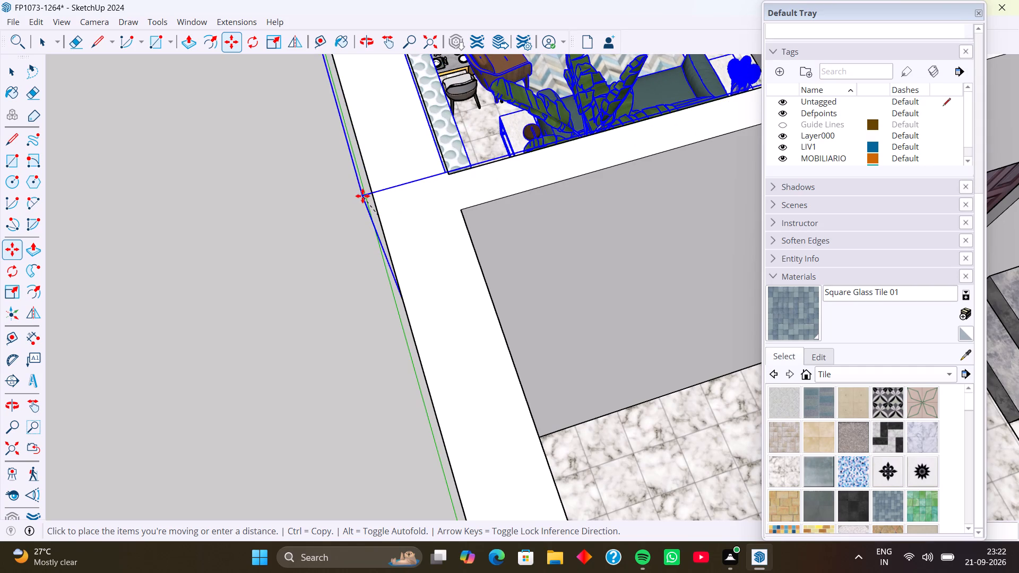
{"action": "left_click", "coordinate": [363, 196]}
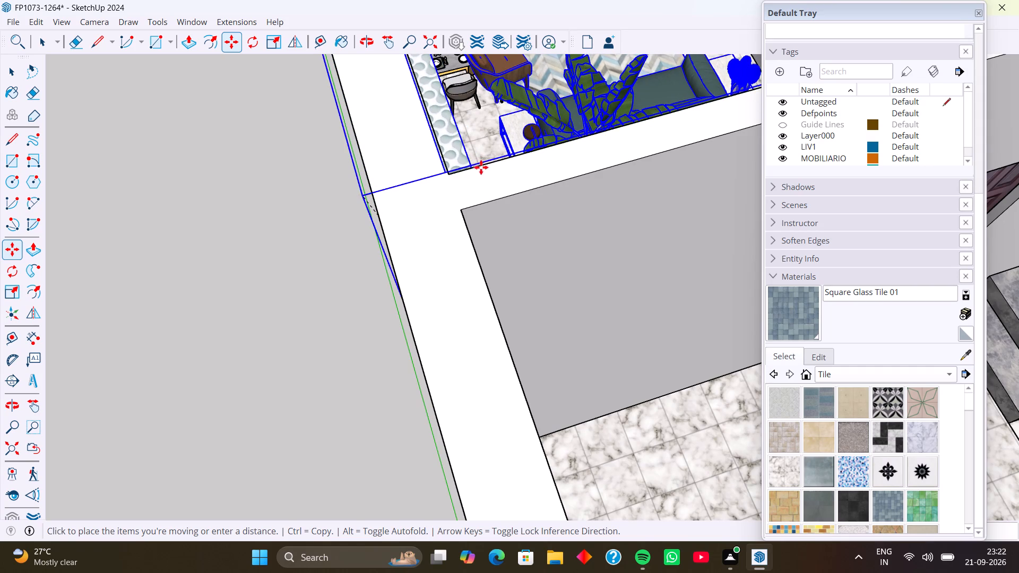
{"action": "scroll", "coordinate": [482, 168], "scroll_direction": "up", "scroll_amount": 9}
{"action": "middle_click_drag", "start_coordinate": [457, 180], "coordinate": [453, 190]}
{"action": "scroll", "coordinate": [456, 183], "scroll_direction": "up", "scroll_amount": 8}
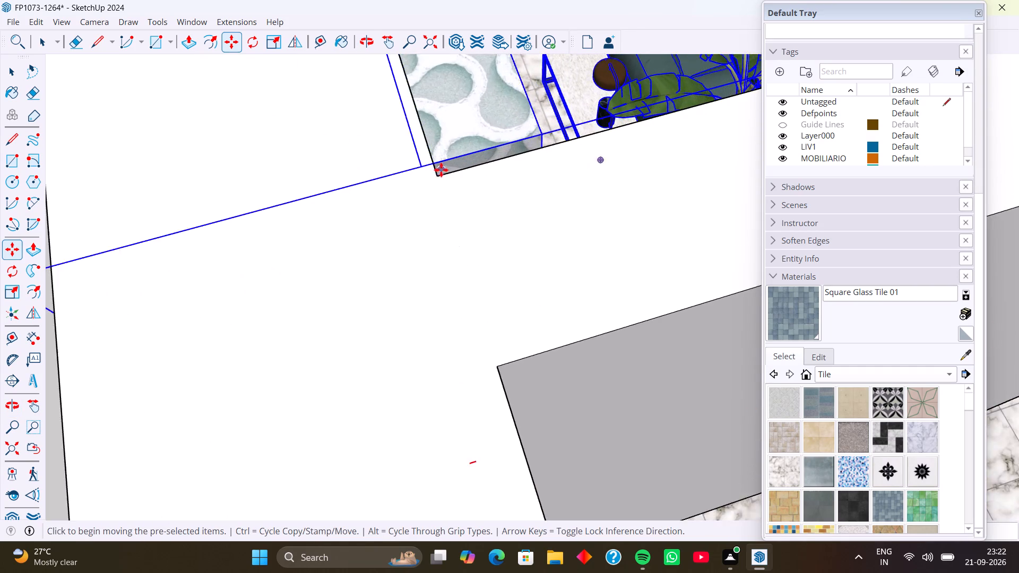
{"action": "scroll", "coordinate": [441, 170], "scroll_direction": "up", "scroll_amount": 7}
{"action": "left_click", "coordinate": [406, 154]}
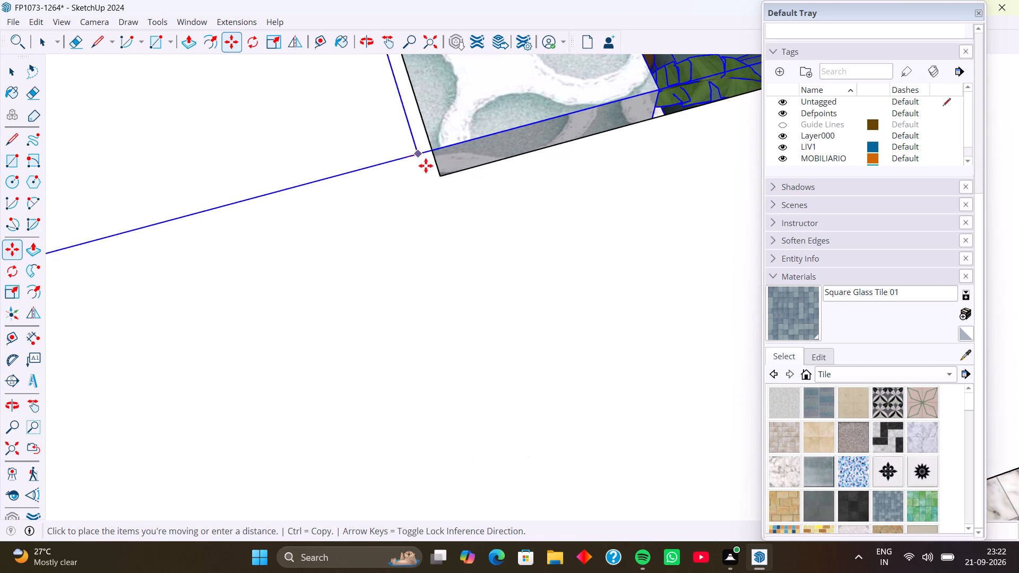
{"action": "left_click", "coordinate": [440, 172]}
Lower the green-sofa living room set straight down along the vertical axis onto the living room floor.
{"action": "scroll", "coordinate": [539, 169], "scroll_direction": "down", "scroll_amount": 19}
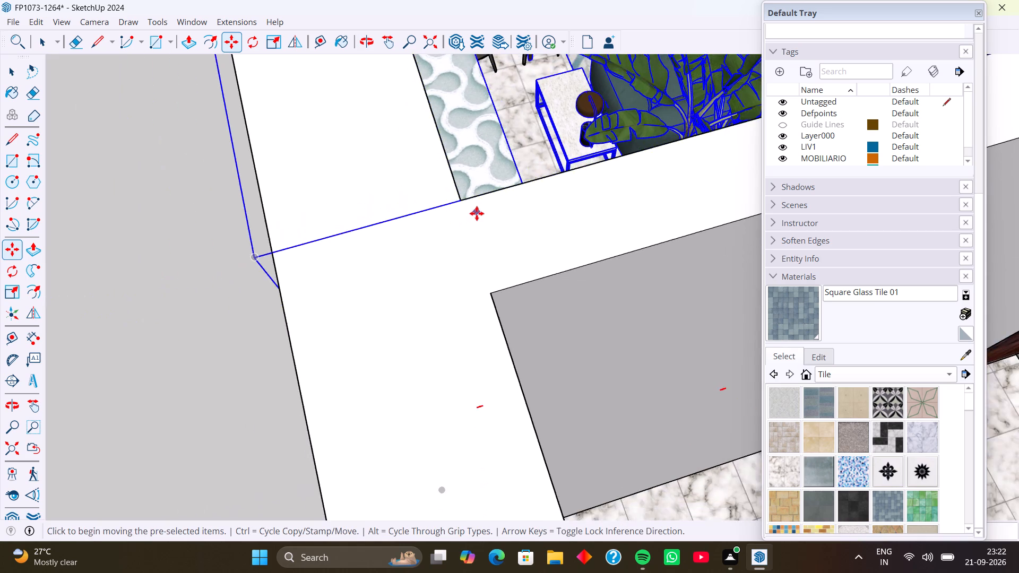
{"action": "scroll", "coordinate": [477, 213], "scroll_direction": "down", "scroll_amount": 20}
{"action": "scroll", "coordinate": [477, 213], "scroll_direction": "down", "scroll_amount": 7}
{"action": "middle_click_drag", "start_coordinate": [543, 213], "coordinate": [402, 296]}
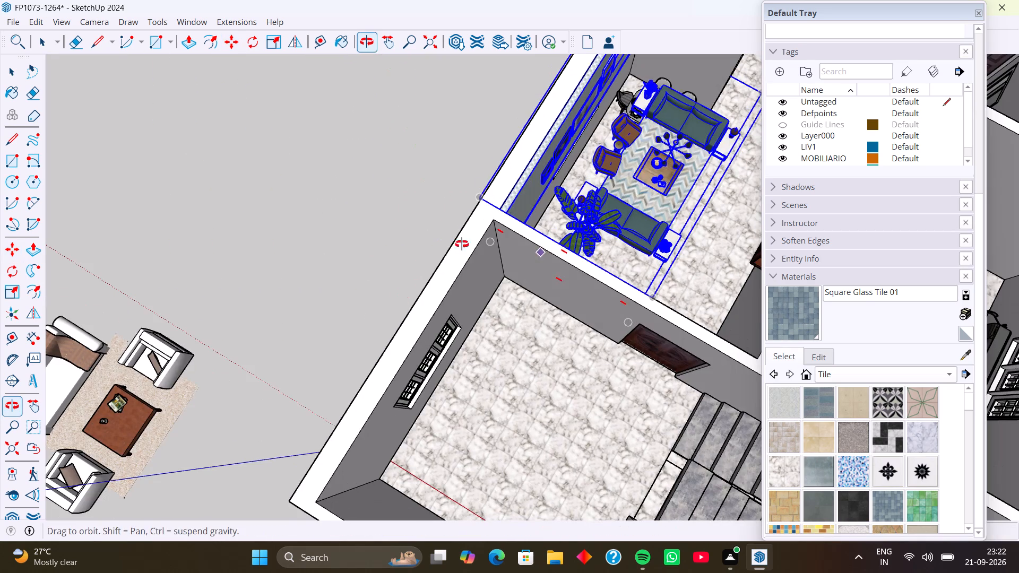
{"action": "middle_click_drag", "start_coordinate": [607, 214], "coordinate": [473, 197]}
{"action": "scroll", "coordinate": [619, 222], "scroll_direction": "down", "scroll_amount": 4}
{"action": "middle_click_drag", "start_coordinate": [631, 239], "coordinate": [542, 233]}
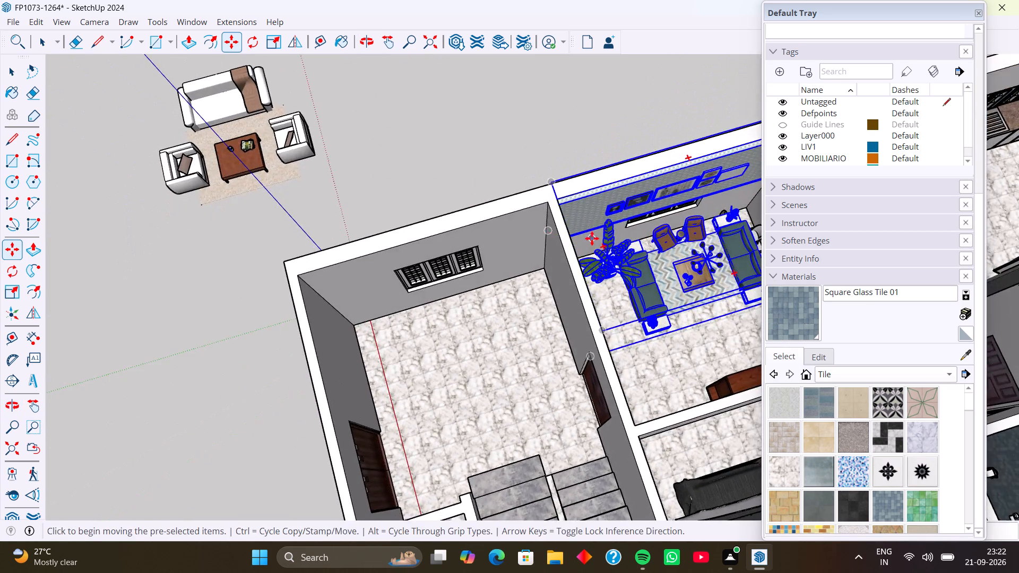
{"action": "scroll", "coordinate": [592, 235], "scroll_direction": "down", "scroll_amount": 3}
{"action": "middle_click_drag", "start_coordinate": [617, 264], "coordinate": [456, 184]}
{"action": "middle_click_drag", "start_coordinate": [598, 262], "coordinate": [472, 236]}
{"action": "scroll", "coordinate": [582, 221], "scroll_direction": "up", "scroll_amount": 6}
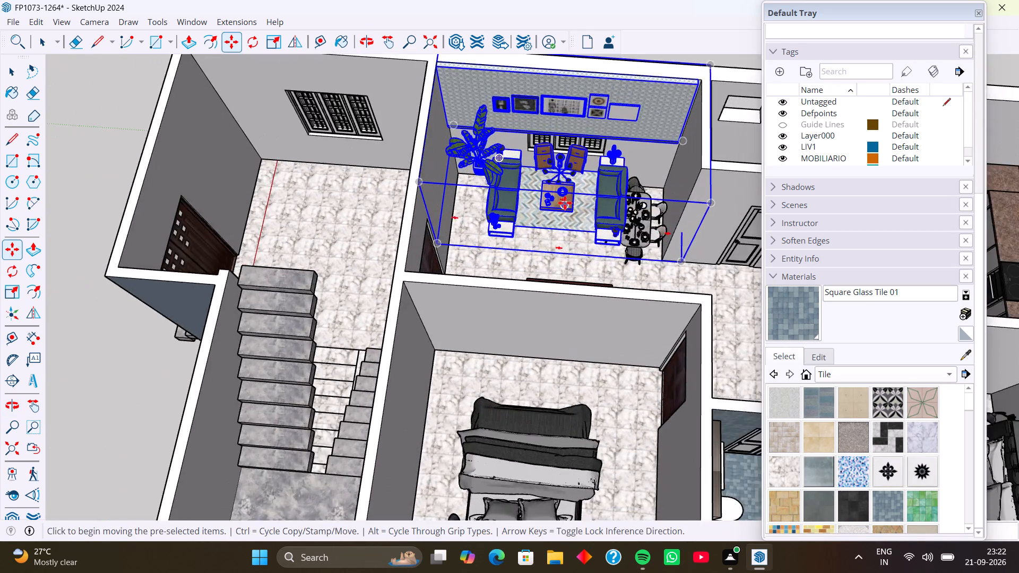
{"action": "scroll", "coordinate": [565, 203], "scroll_direction": "up", "scroll_amount": 1}
{"action": "middle_click_drag", "start_coordinate": [577, 214], "coordinate": [502, 180]}
{"action": "scroll", "coordinate": [529, 195], "scroll_direction": "down", "scroll_amount": 4}
{"action": "middle_click_drag", "start_coordinate": [584, 244], "coordinate": [464, 186]}
{"action": "middle_click_drag", "start_coordinate": [534, 219], "coordinate": [478, 215]}
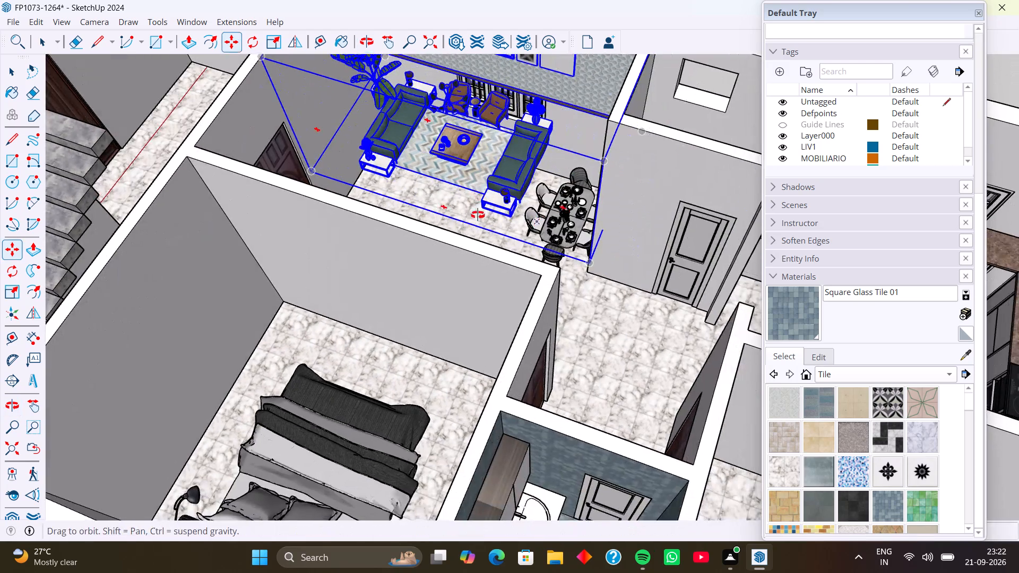
{"action": "middle_click_drag", "start_coordinate": [478, 215], "coordinate": [423, 203]}
{"action": "middle_click_drag", "start_coordinate": [559, 233], "coordinate": [479, 186]}
{"action": "scroll", "coordinate": [615, 252], "scroll_direction": "up", "scroll_amount": 3}
{"action": "middle_click_drag", "start_coordinate": [621, 312], "coordinate": [550, 346]}
{"action": "scroll", "coordinate": [560, 317], "scroll_direction": "up", "scroll_amount": 2}
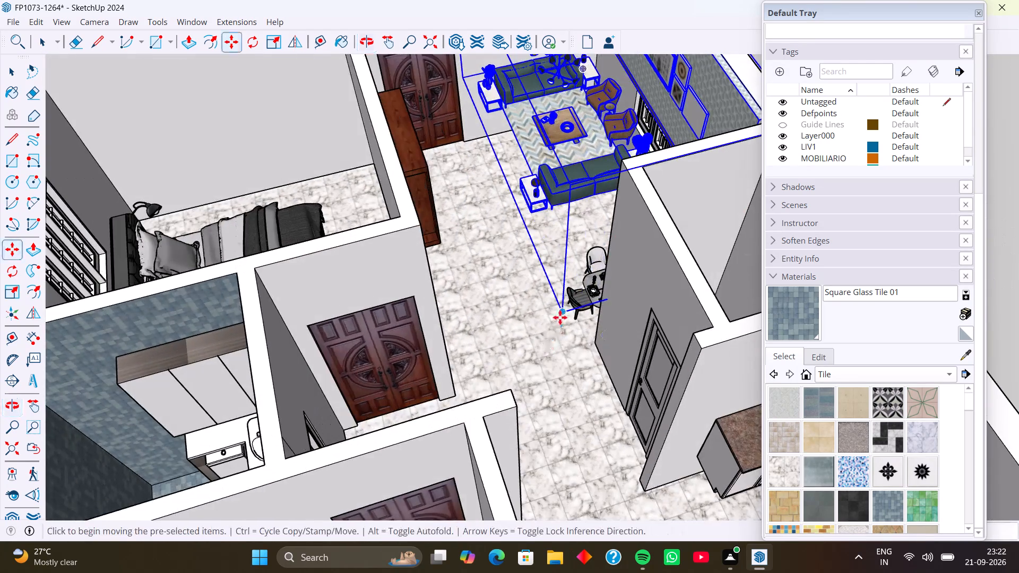
{"action": "scroll", "coordinate": [560, 317], "scroll_direction": "up", "scroll_amount": 2}
{"action": "left_click", "coordinate": [563, 310]}
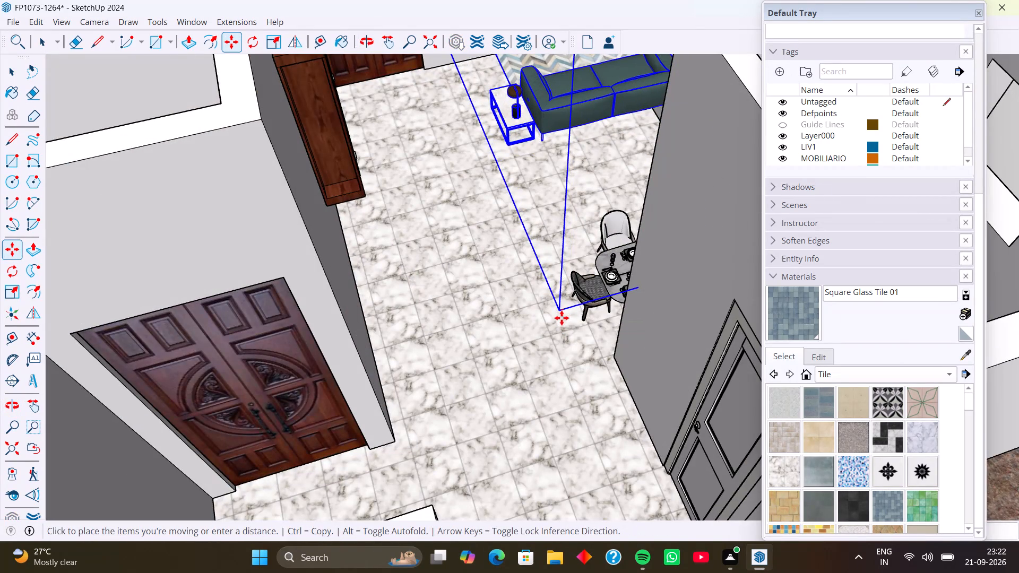
{"action": "key", "text": "Up"}
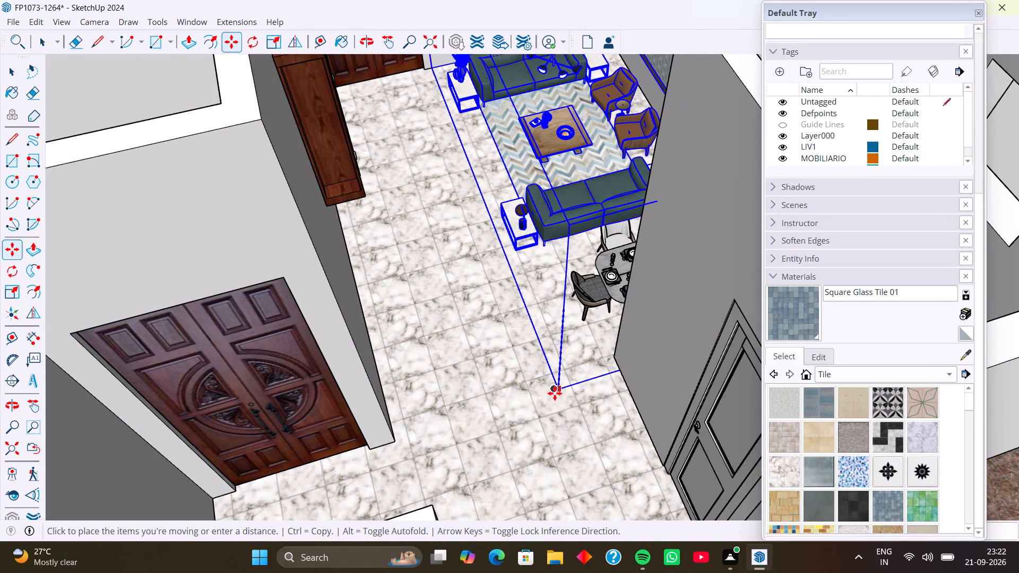
{"action": "left_click", "coordinate": [555, 405]}
Examine the placed living room set's fit against the window wall, dining table and surrounding walls from several angles.
{"action": "middle_click_drag", "start_coordinate": [569, 343], "coordinate": [703, 333]}
{"action": "middle_click_drag", "start_coordinate": [599, 317], "coordinate": [742, 296]}
{"action": "scroll", "coordinate": [646, 253], "scroll_direction": "down", "scroll_amount": 5}
{"action": "middle_click_drag", "start_coordinate": [577, 211], "coordinate": [575, 360]}
{"action": "middle_click_drag", "start_coordinate": [555, 220], "coordinate": [557, 351]}
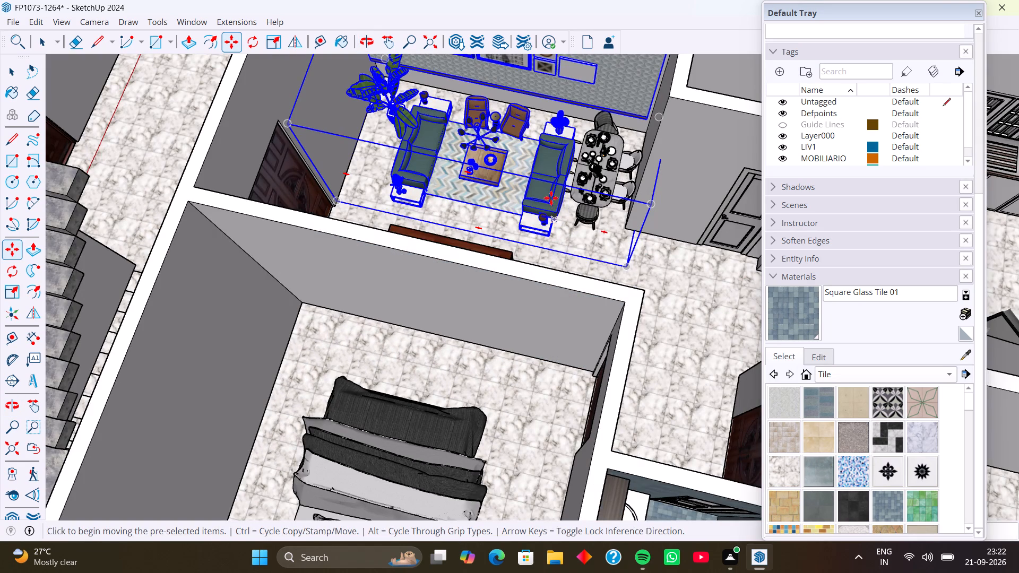
{"action": "middle_click_drag", "start_coordinate": [550, 197], "coordinate": [573, 280], "text": "shift"}
{"action": "middle_click_drag", "start_coordinate": [563, 283], "coordinate": [649, 289]}
{"action": "middle_click_drag", "start_coordinate": [555, 247], "coordinate": [600, 242]}
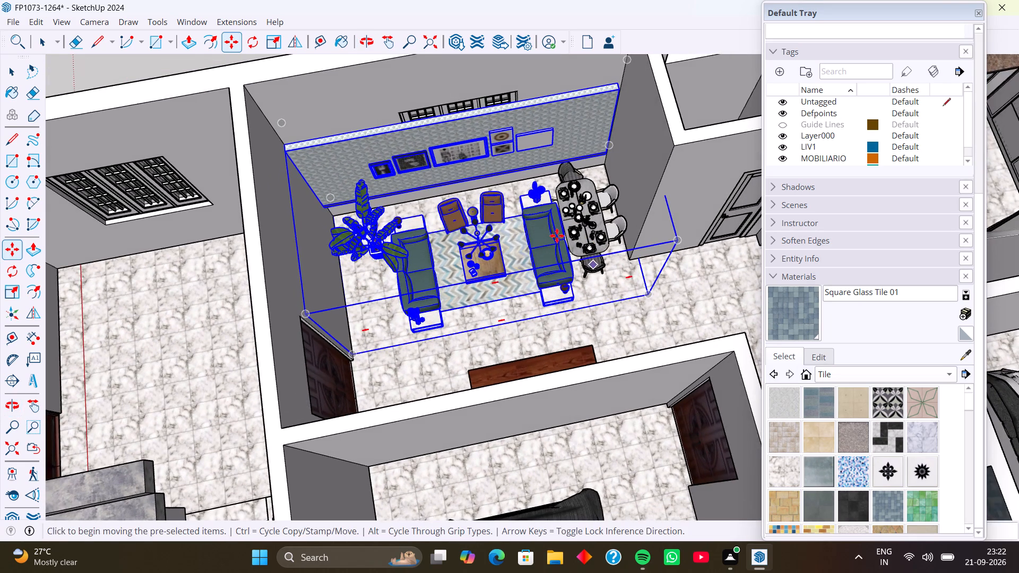
{"action": "middle_click_drag", "start_coordinate": [537, 231], "coordinate": [578, 224]}
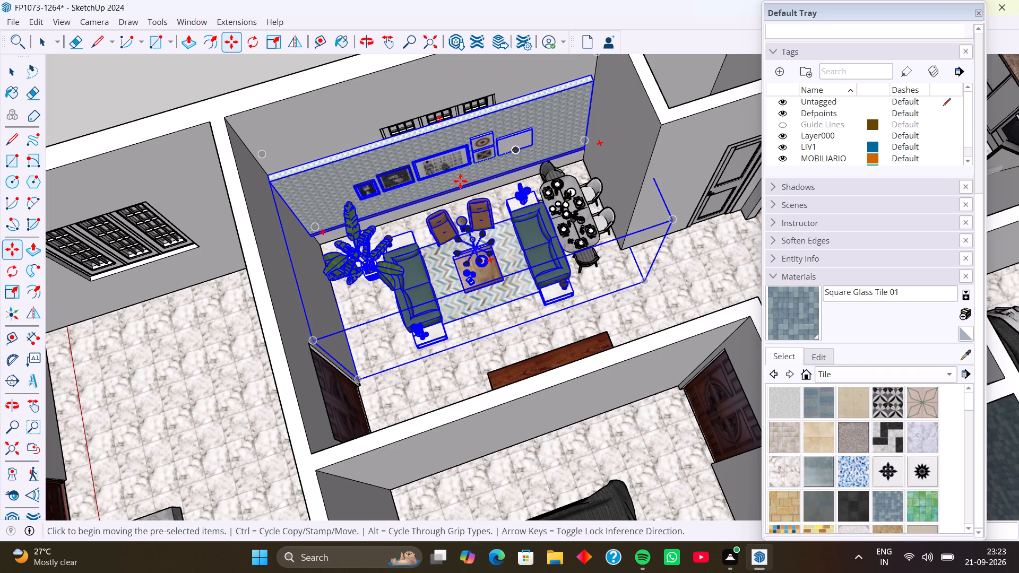
{"action": "key", "text": "space"}
{"action": "left_click", "coordinate": [246, 73]}
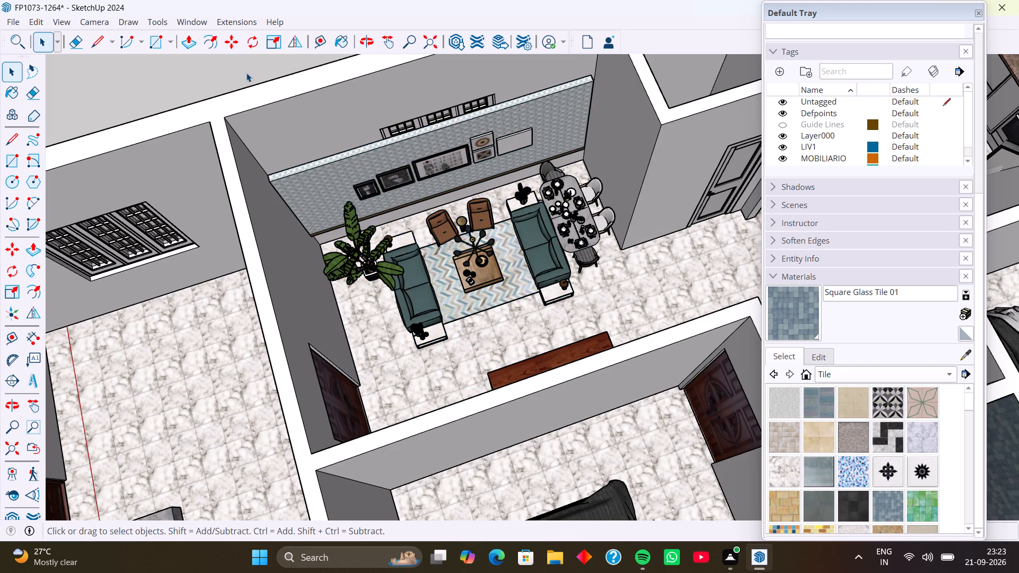
{"action": "scroll", "coordinate": [426, 236], "scroll_direction": "up", "scroll_amount": 7}
{"action": "middle_click_drag", "start_coordinate": [429, 253], "coordinate": [409, 137]}
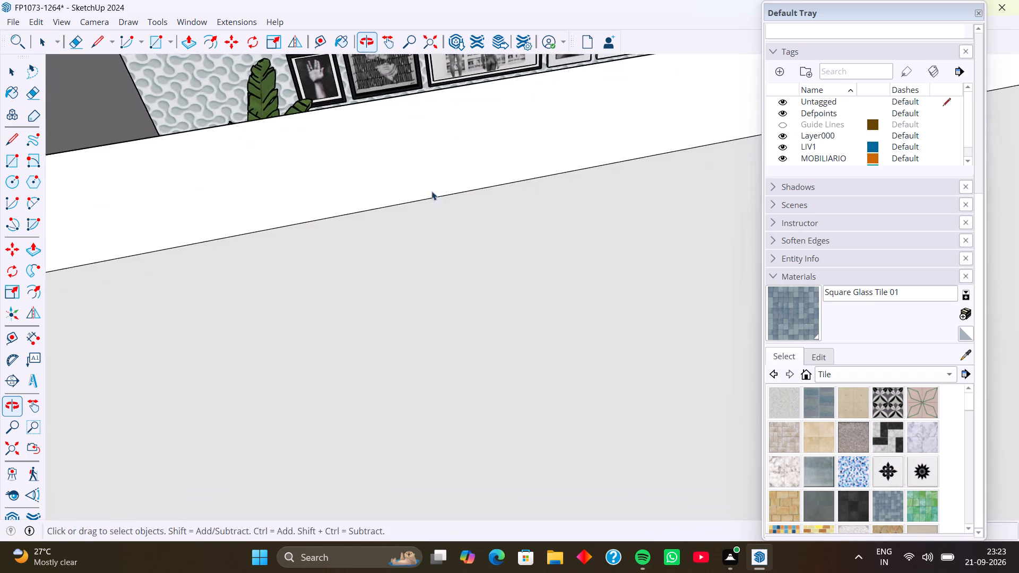
Explode the green-sofa living room set component into its separate objects.
{"action": "middle_click_drag", "start_coordinate": [431, 191], "coordinate": [565, 278]}
{"action": "scroll", "coordinate": [361, 180], "scroll_direction": "down", "scroll_amount": 8}
{"action": "middle_click_drag", "start_coordinate": [333, 182], "coordinate": [368, 196]}
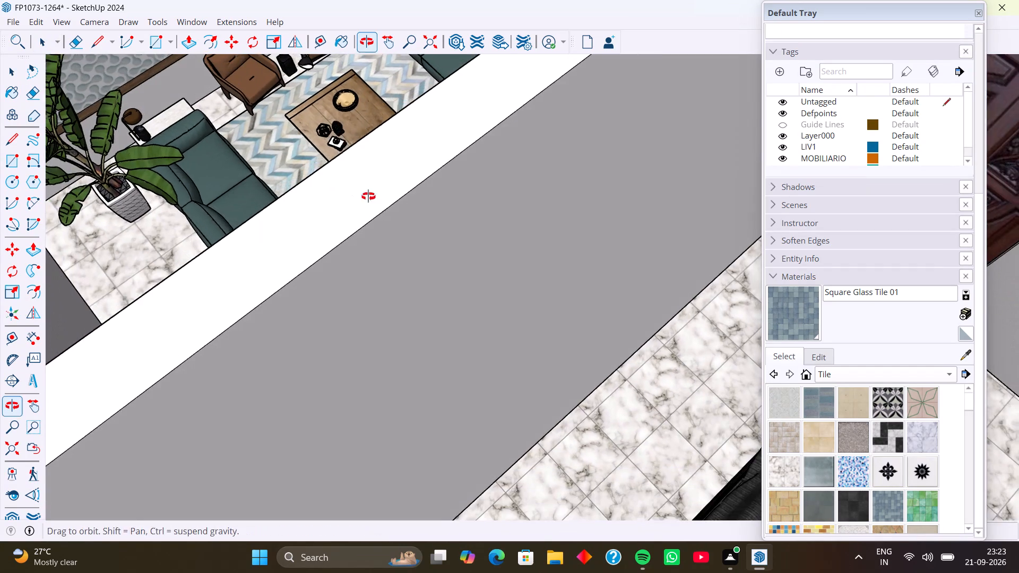
{"action": "middle_click_drag", "start_coordinate": [368, 196], "coordinate": [375, 199]}
{"action": "scroll", "coordinate": [319, 193], "scroll_direction": "down", "scroll_amount": 3}
{"action": "middle_click_drag", "start_coordinate": [324, 199], "coordinate": [411, 198]}
{"action": "middle_click_drag", "start_coordinate": [319, 204], "coordinate": [386, 180]}
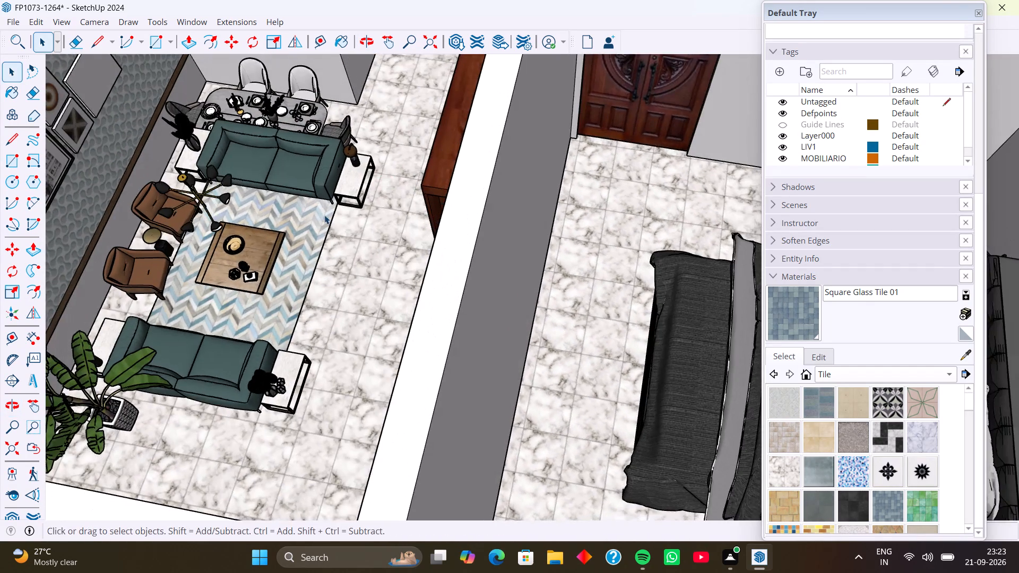
{"action": "scroll", "coordinate": [324, 215], "scroll_direction": "down", "scroll_amount": 2}
{"action": "middle_click_drag", "start_coordinate": [315, 240], "coordinate": [394, 169], "text": "shift"}
{"action": "middle_click_drag", "start_coordinate": [375, 205], "coordinate": [337, 281]}
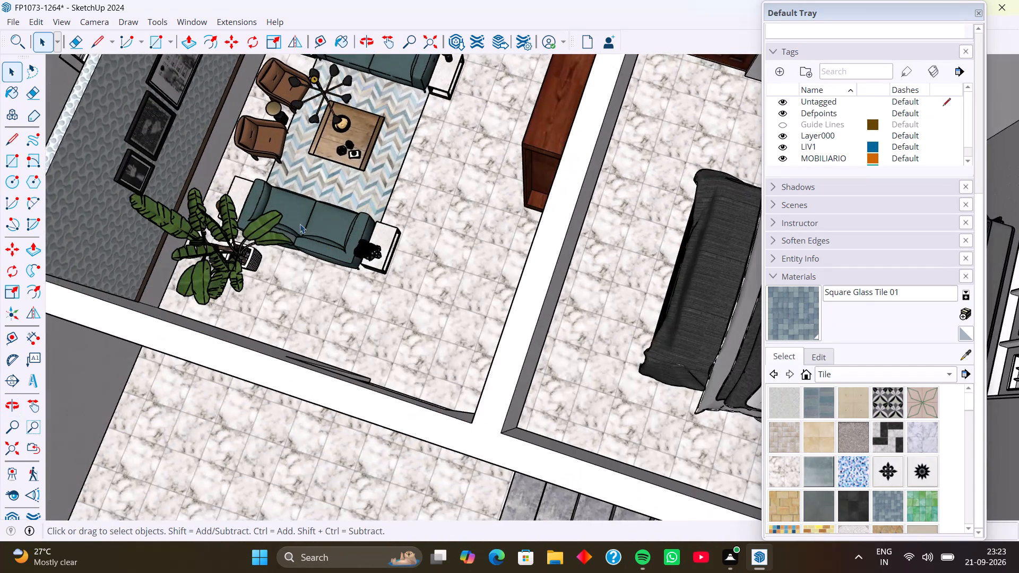
{"action": "scroll", "coordinate": [274, 221], "scroll_direction": "up", "scroll_amount": 2}
{"action": "left_click", "coordinate": [219, 255]}
{"action": "right_click", "coordinate": [219, 255]}
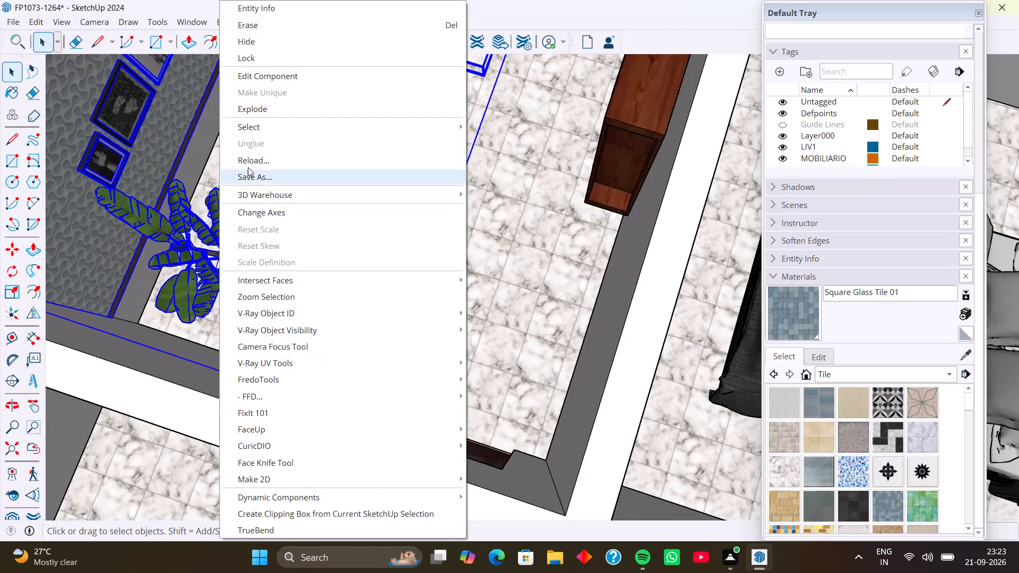
{"action": "left_click", "coordinate": [257, 109]}
{"action": "scroll", "coordinate": [291, 219], "scroll_direction": "down", "scroll_amount": 10}
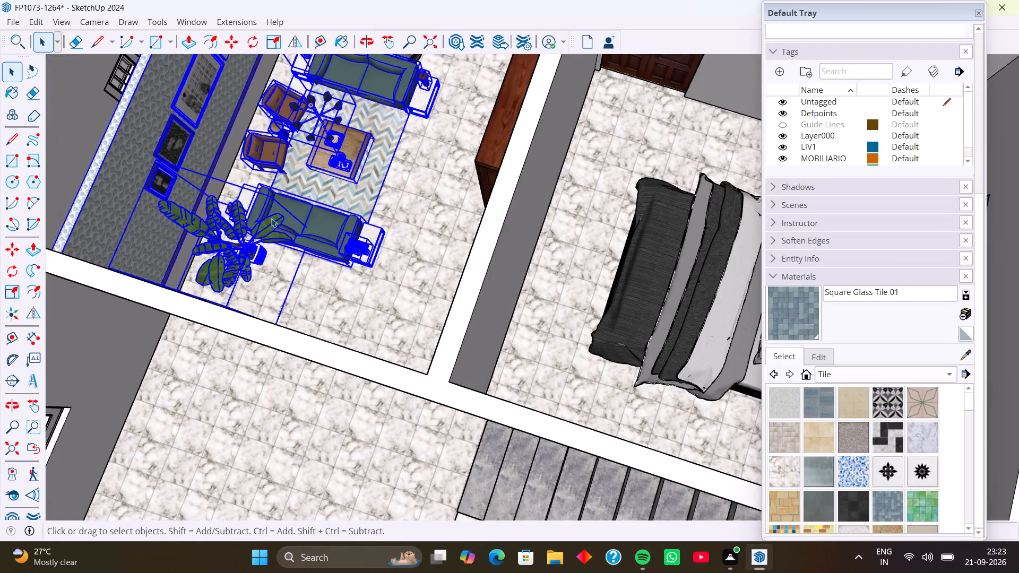
{"action": "scroll", "coordinate": [271, 218], "scroll_direction": "down", "scroll_amount": 2}
{"action": "scroll", "coordinate": [171, 178], "scroll_direction": "down", "scroll_amount": 4}
{"action": "left_click", "coordinate": [64, 86]}
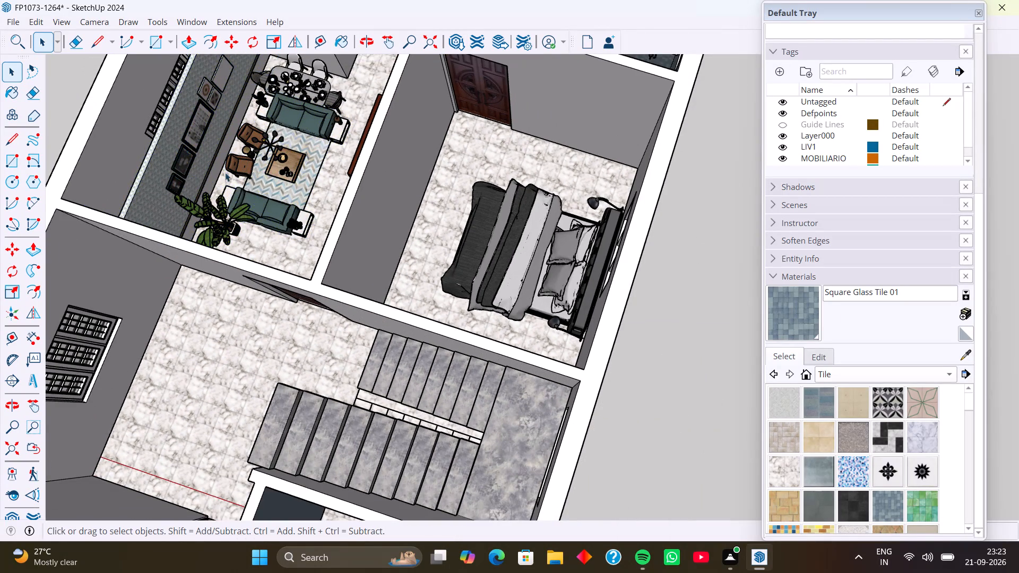
Delete the large potted plant beside the sofa and the black multi-arm lamp above the coffee table.
{"action": "scroll", "coordinate": [244, 215], "scroll_direction": "up", "scroll_amount": 5}
{"action": "left_click", "coordinate": [213, 223]}
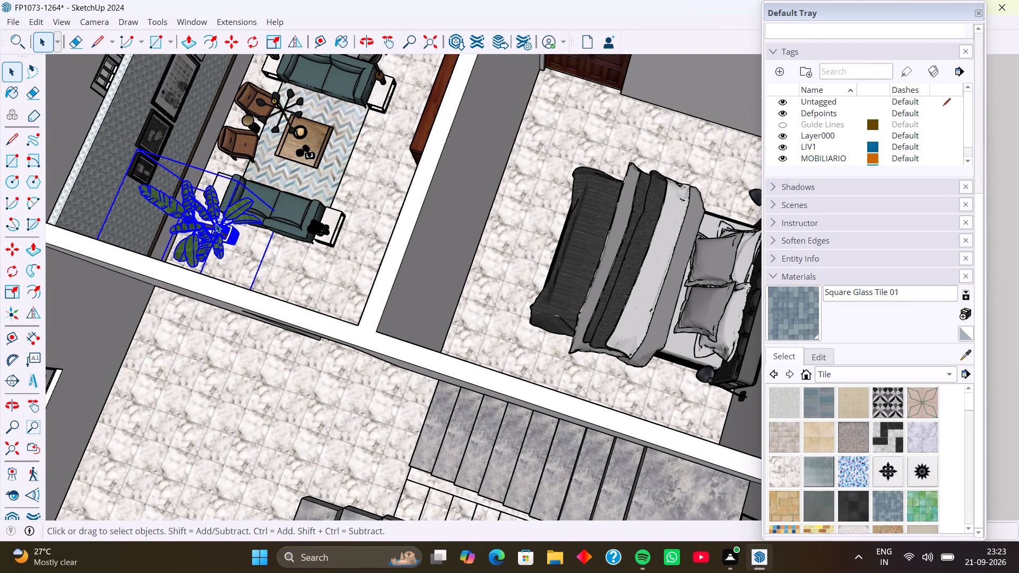
{"action": "key", "text": "Delete"}
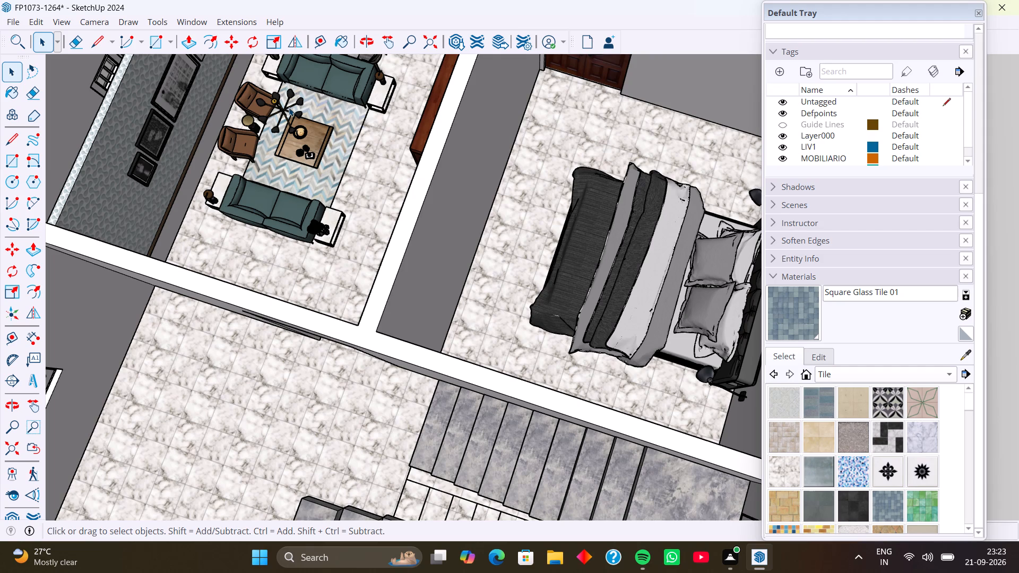
{"action": "left_click", "coordinate": [289, 109]}
{"action": "key", "text": "Delete"}
Delete the patterned picture wall panel that covers the living room window.
{"action": "scroll", "coordinate": [298, 120], "scroll_direction": "down", "scroll_amount": 4}
{"action": "middle_click_drag", "start_coordinate": [312, 133], "coordinate": [361, 218], "text": "shift"}
{"action": "scroll", "coordinate": [295, 189], "scroll_direction": "down", "scroll_amount": 1}
{"action": "scroll", "coordinate": [269, 177], "scroll_direction": "up", "scroll_amount": 3}
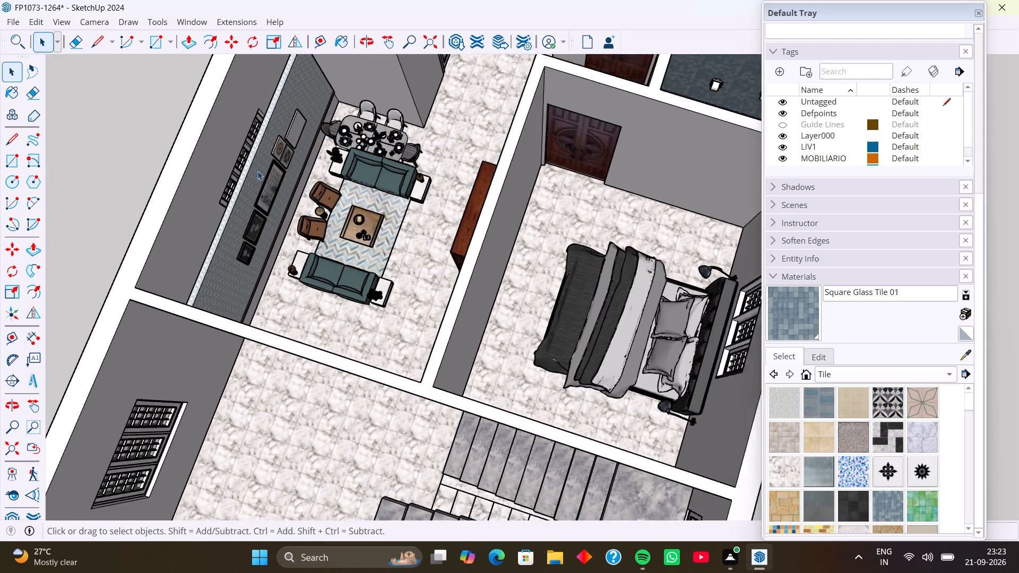
{"action": "middle_click_drag", "start_coordinate": [286, 183], "coordinate": [176, 128]}
{"action": "middle_click_drag", "start_coordinate": [367, 190], "coordinate": [250, 143]}
{"action": "middle_click_drag", "start_coordinate": [445, 147], "coordinate": [354, 126]}
{"action": "scroll", "coordinate": [486, 120], "scroll_direction": "down", "scroll_amount": 2}
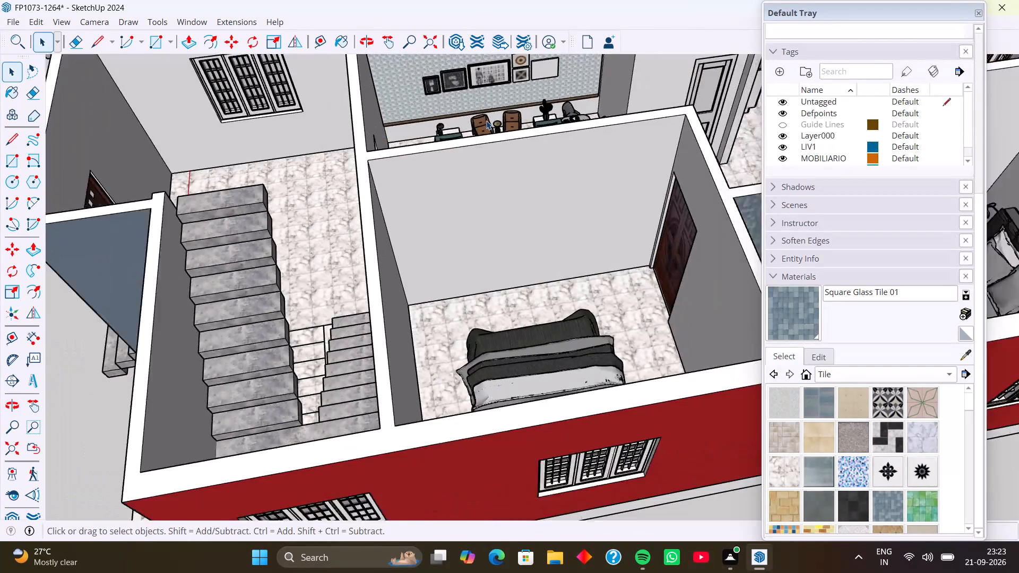
{"action": "scroll", "coordinate": [486, 120], "scroll_direction": "down", "scroll_amount": 1}
{"action": "middle_click_drag", "start_coordinate": [505, 114], "coordinate": [477, 193]}
{"action": "middle_click_drag", "start_coordinate": [490, 190], "coordinate": [410, 179]}
{"action": "scroll", "coordinate": [505, 141], "scroll_direction": "up", "scroll_amount": 6}
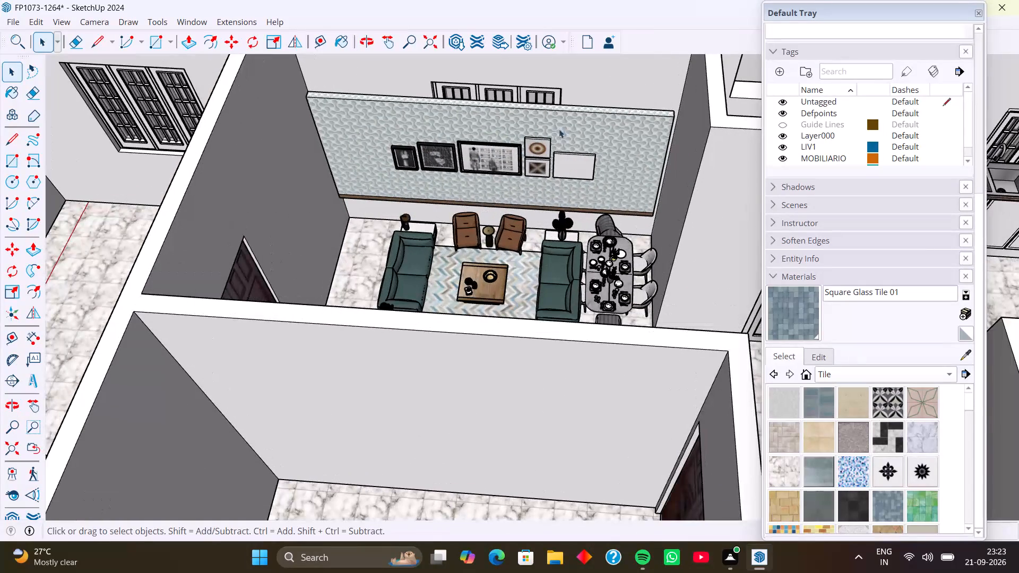
{"action": "left_click", "coordinate": [576, 121]}
{"action": "key", "text": "Delete"}
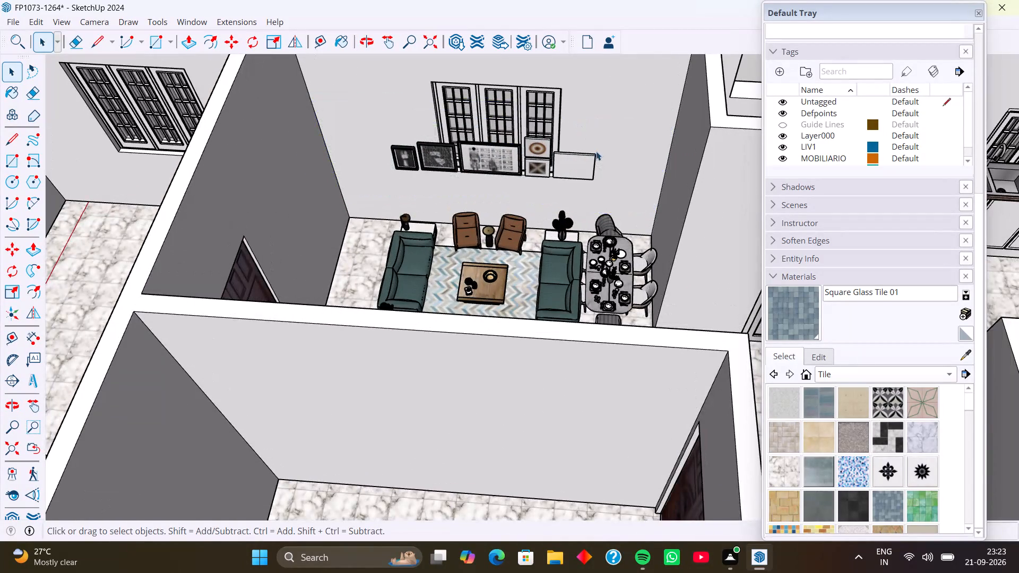
Move all six framed pictures together straight up along the vertical axis to just above the living room window.
{"action": "scroll", "coordinate": [596, 151], "scroll_direction": "up", "scroll_amount": 3}
{"action": "scroll", "coordinate": [593, 133], "scroll_direction": "down", "scroll_amount": 8}
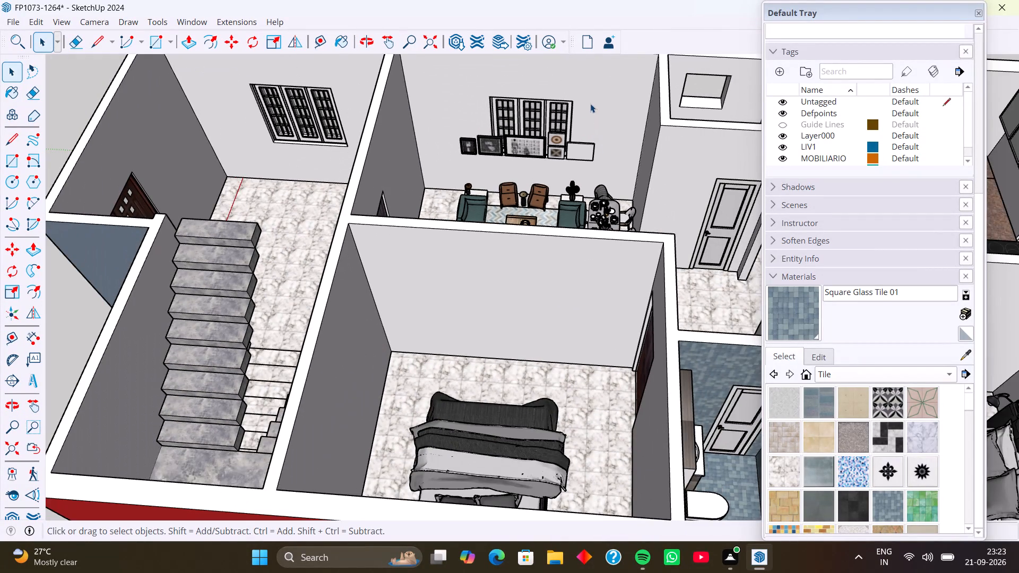
{"action": "middle_click_drag", "start_coordinate": [590, 103], "coordinate": [541, 163]}
{"action": "scroll", "coordinate": [543, 152], "scroll_direction": "up", "scroll_amount": 3}
{"action": "middle_click_drag", "start_coordinate": [546, 164], "coordinate": [545, 107]}
{"action": "scroll", "coordinate": [520, 224], "scroll_direction": "up", "scroll_amount": 1}
{"action": "left_click", "coordinate": [530, 228]}
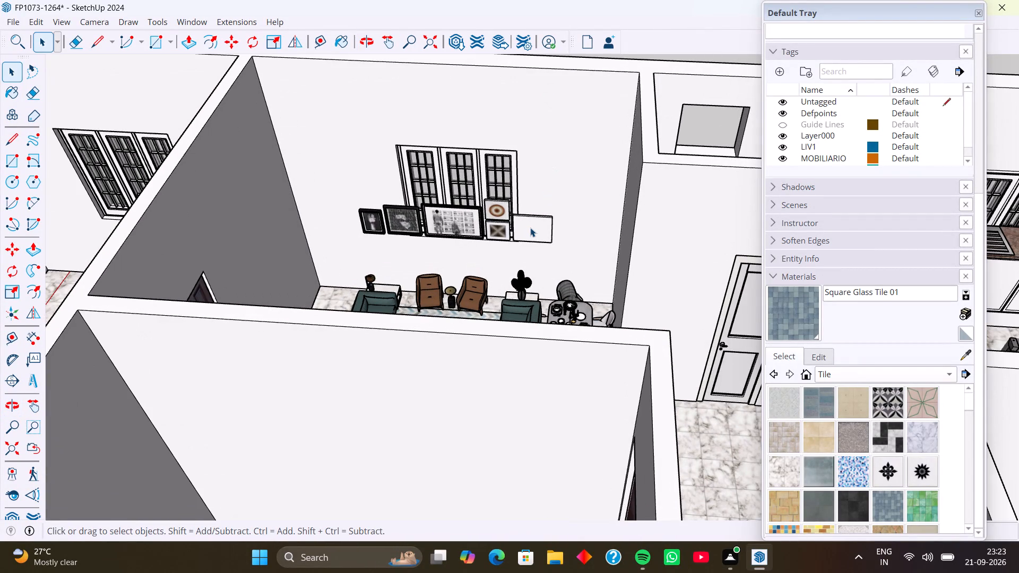
{"action": "scroll", "coordinate": [526, 227], "scroll_direction": "up", "scroll_amount": 6}
{"action": "left_click", "coordinate": [477, 196], "text": "shift"}
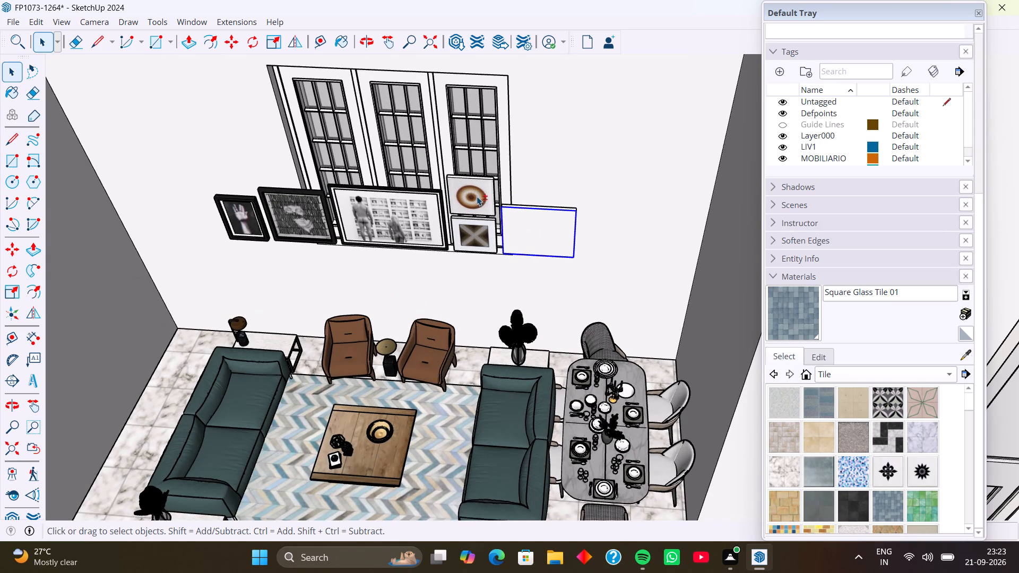
{"action": "left_click", "coordinate": [483, 237], "text": "shift"}
{"action": "left_click", "coordinate": [420, 228], "text": "shift"}
{"action": "left_click", "coordinate": [300, 219], "text": "shift"}
{"action": "left_click", "coordinate": [242, 221], "text": "shift"}
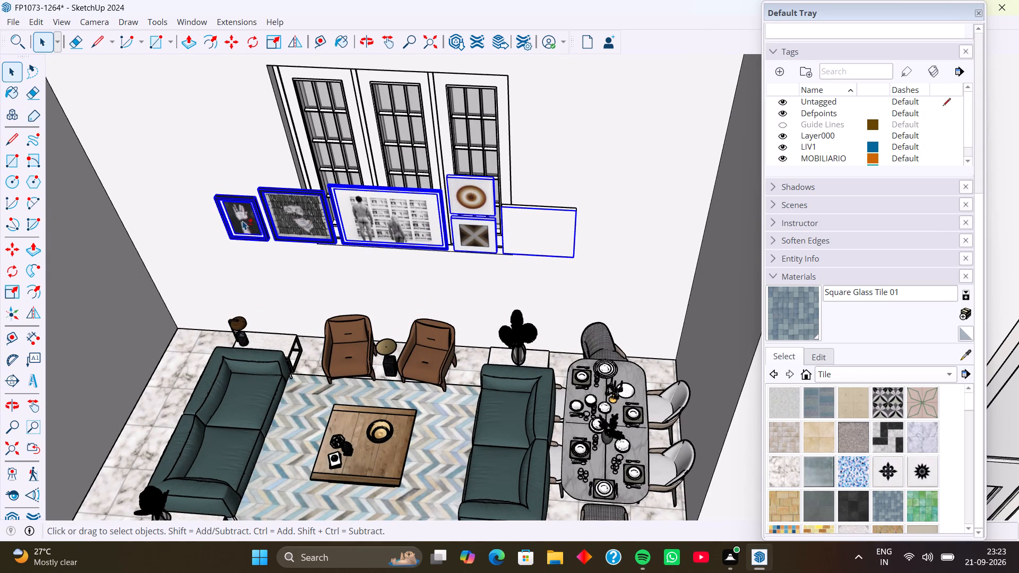
{"action": "key", "text": "m"}
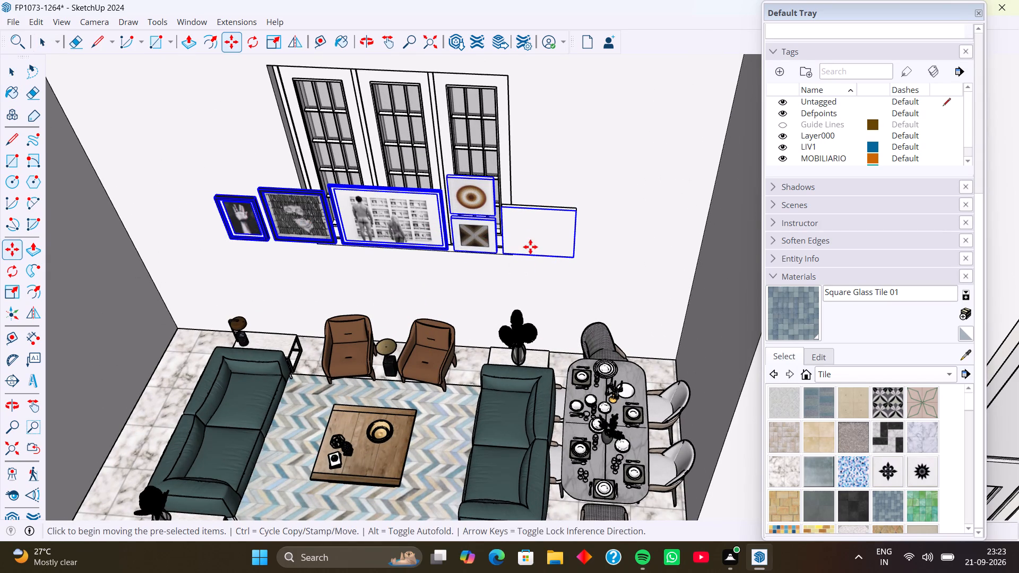
{"action": "scroll", "coordinate": [557, 241], "scroll_direction": "up", "scroll_amount": 3}
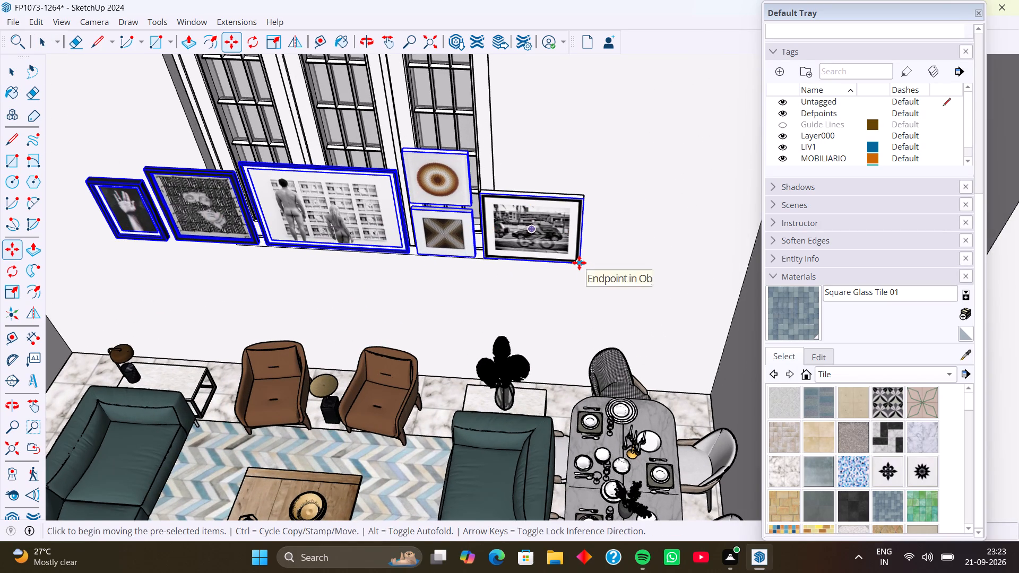
{"action": "left_click", "coordinate": [579, 263]}
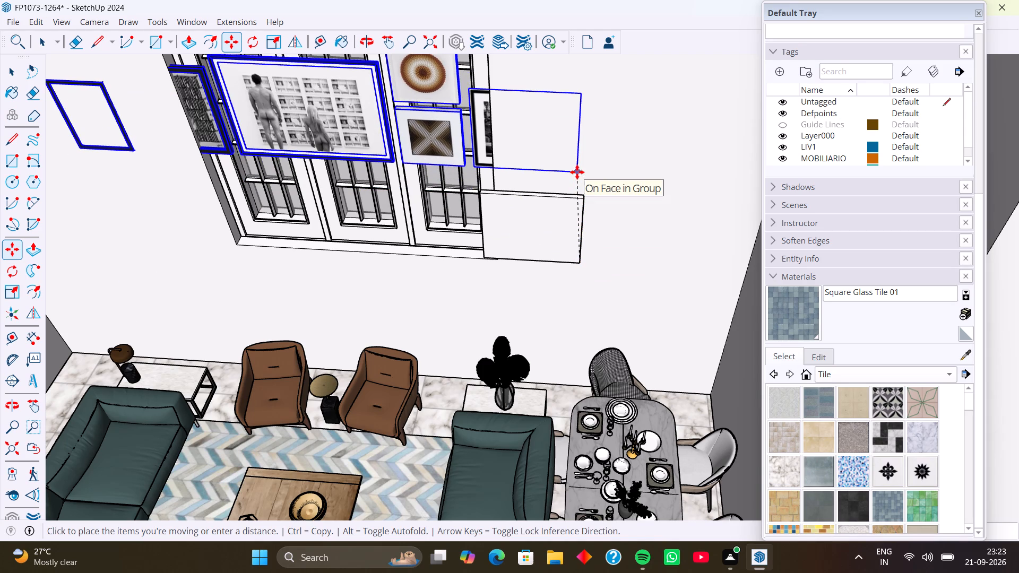
{"action": "key", "text": "Up"}
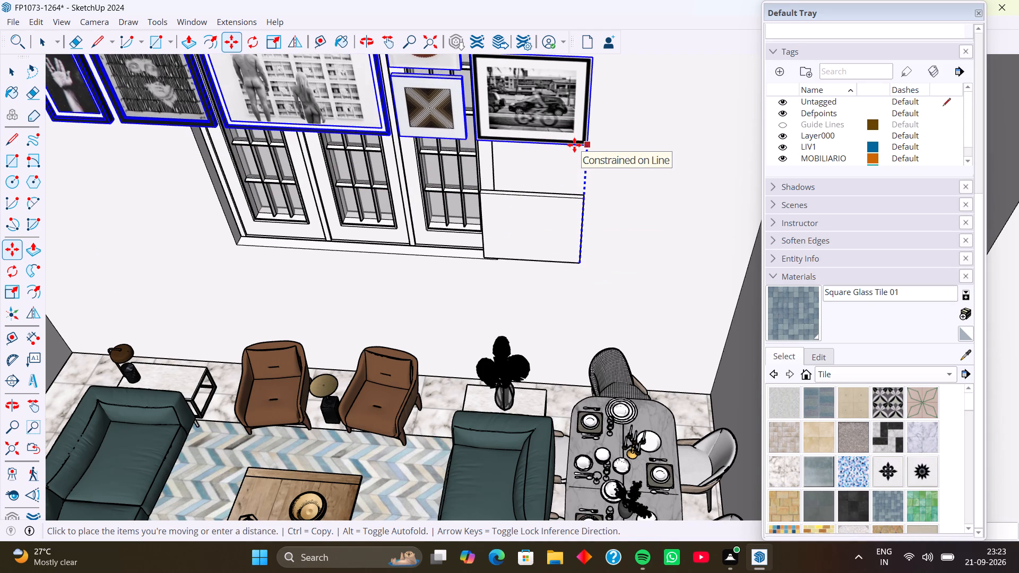
{"action": "scroll", "coordinate": [574, 145], "scroll_direction": "down", "scroll_amount": 4}
{"action": "middle_click_drag", "start_coordinate": [572, 133], "coordinate": [564, 288], "text": "shift"}
{"action": "scroll", "coordinate": [573, 144], "scroll_direction": "down", "scroll_amount": 1, "text": "shift"}
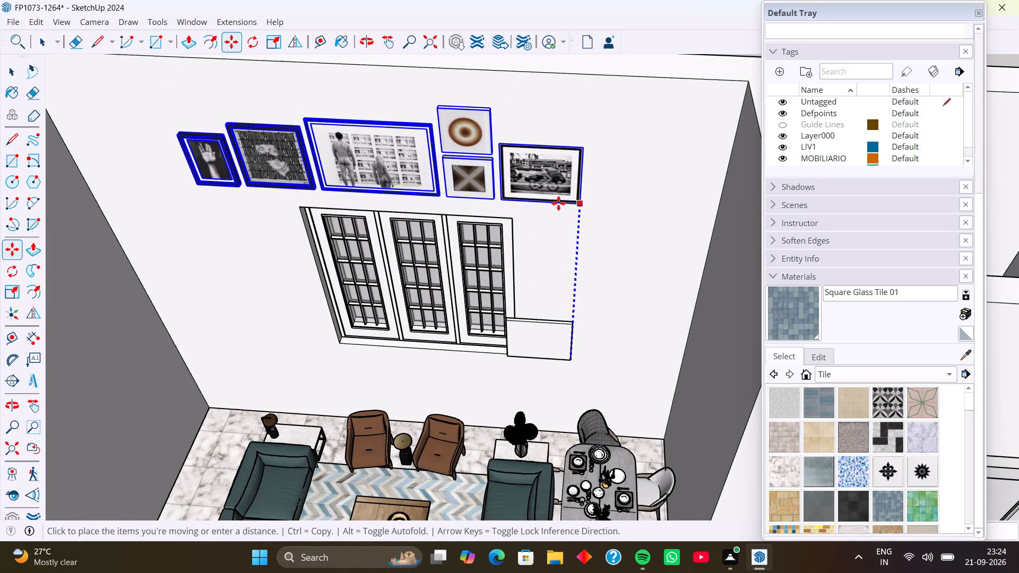
{"action": "left_click", "coordinate": [563, 212]}
{"action": "scroll", "coordinate": [587, 241], "scroll_direction": "down", "scroll_amount": 4}
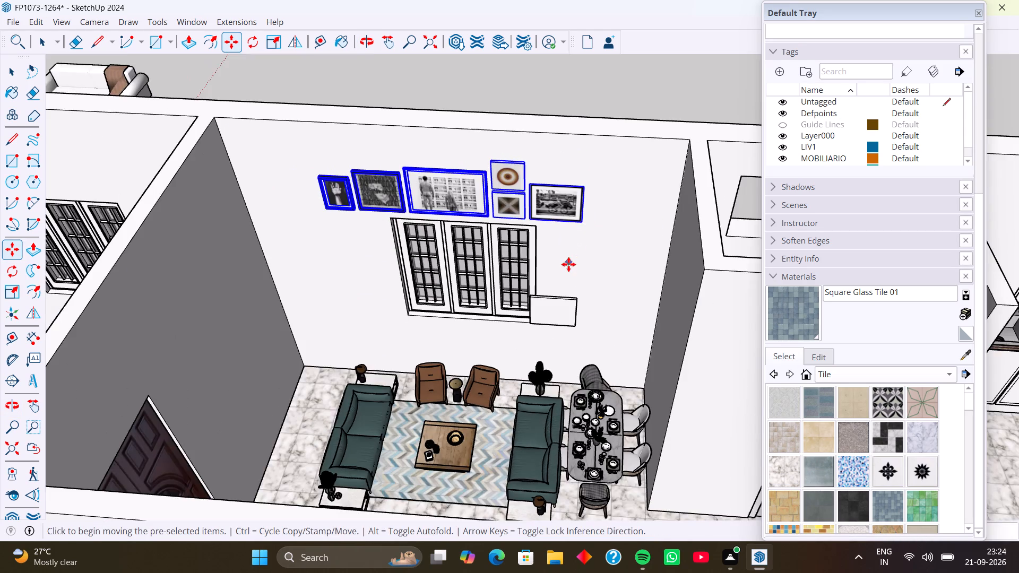
Move the leftover blank picture panel beside the window straight up to align with the framed car photo.
{"action": "middle_click_drag", "start_coordinate": [568, 264], "coordinate": [568, 191]}
{"action": "scroll", "coordinate": [568, 191], "scroll_direction": "down", "scroll_amount": 2}
{"action": "key", "text": "space"}
{"action": "left_click", "coordinate": [548, 241]}
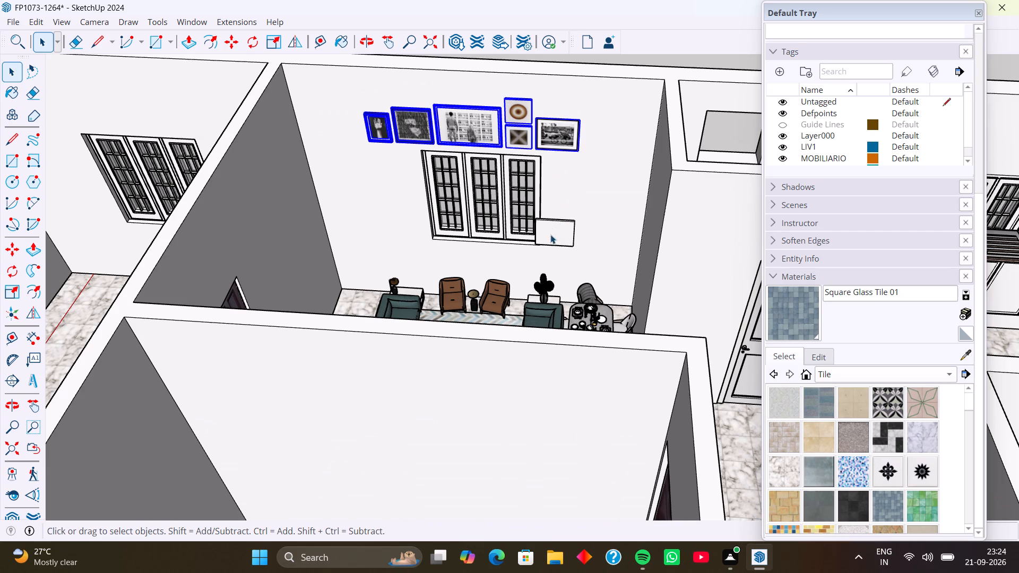
{"action": "scroll", "coordinate": [556, 235], "scroll_direction": "up", "scroll_amount": 6}
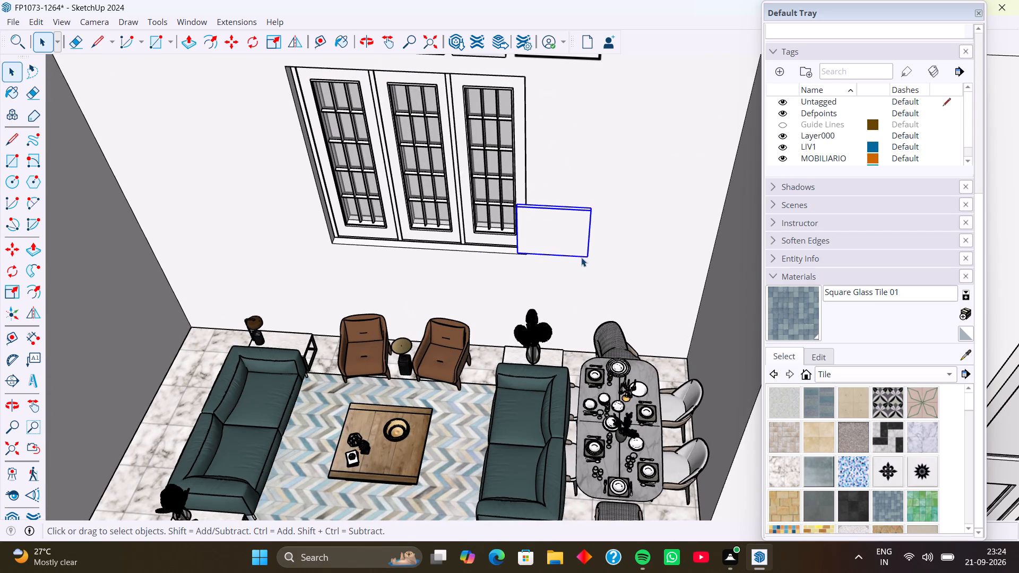
{"action": "key", "text": "m"}
{"action": "scroll", "coordinate": [581, 257], "scroll_direction": "up", "scroll_amount": 8}
{"action": "left_click", "coordinate": [595, 255]}
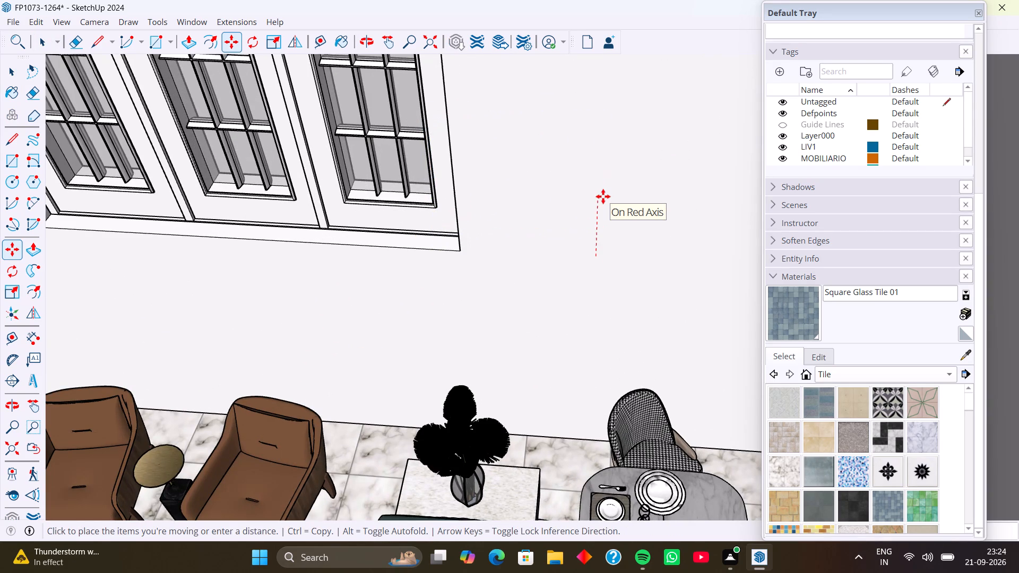
{"action": "key", "text": "Up"}
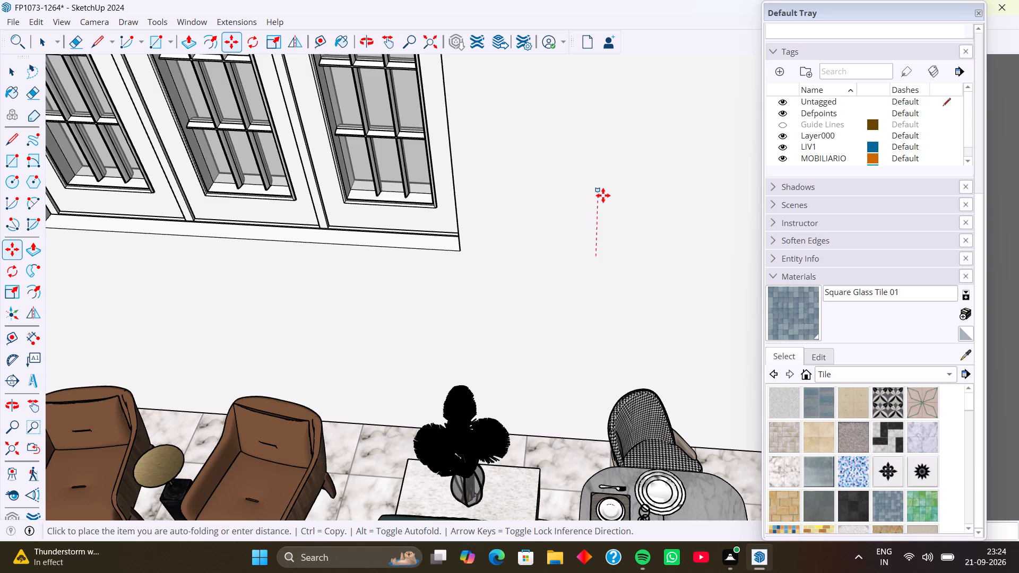
{"action": "scroll", "coordinate": [601, 160], "scroll_direction": "down", "scroll_amount": 8}
{"action": "middle_click_drag", "start_coordinate": [599, 151], "coordinate": [542, 343], "text": "shift"}
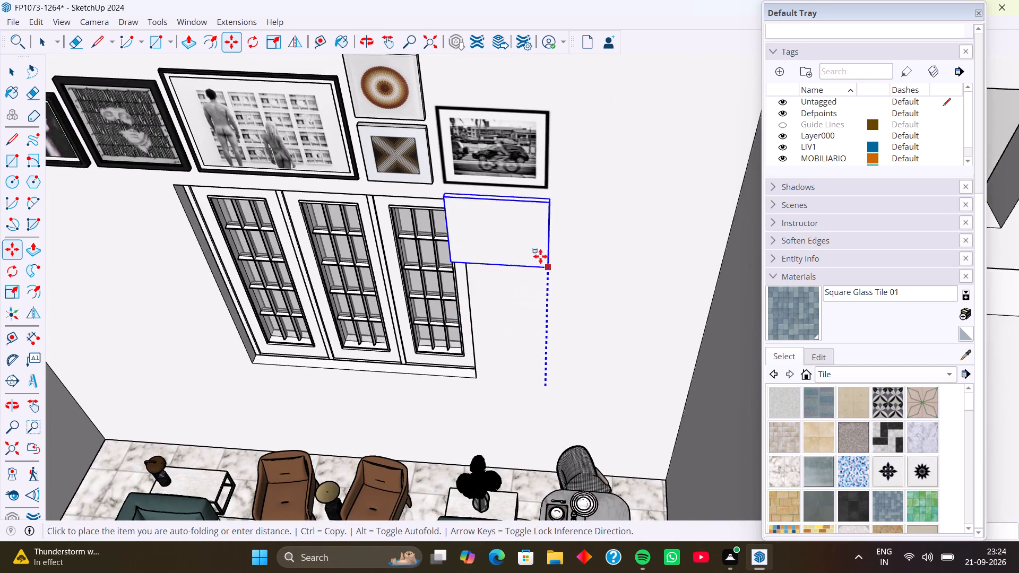
{"action": "scroll", "coordinate": [540, 242], "scroll_direction": "up", "scroll_amount": 2}
{"action": "left_click", "coordinate": [543, 180]}
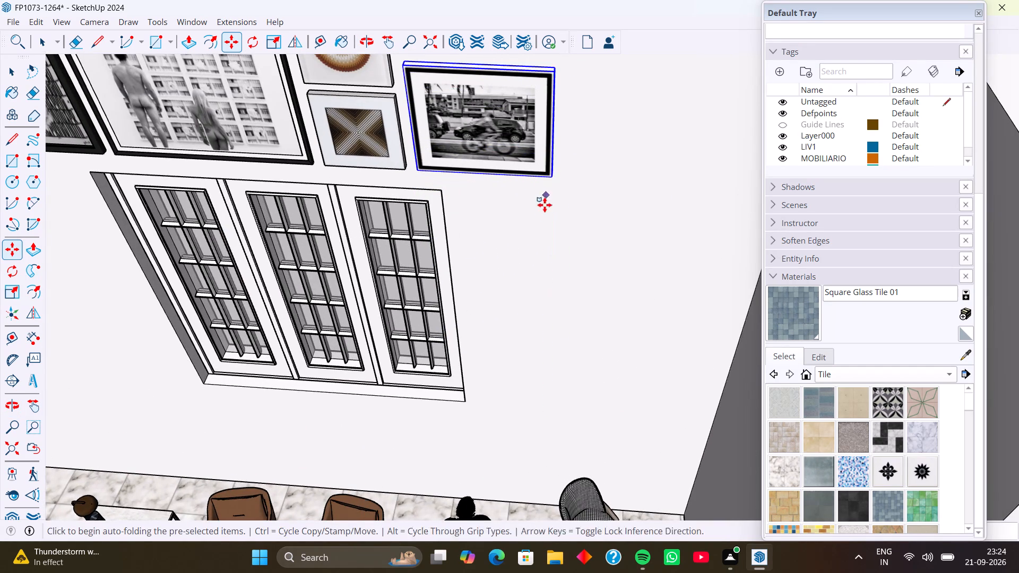
{"action": "scroll", "coordinate": [542, 211], "scroll_direction": "down", "scroll_amount": 11}
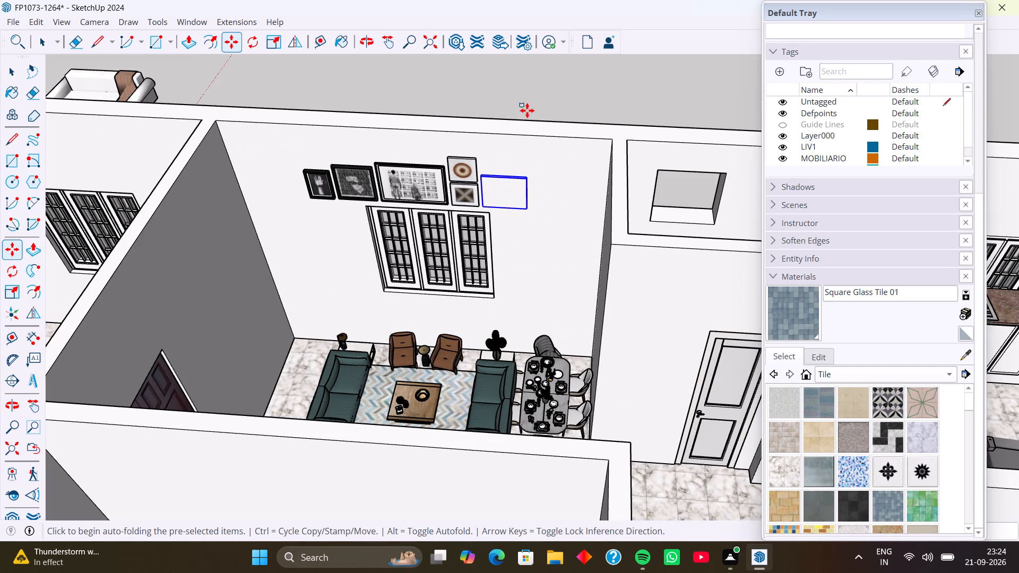
{"action": "key", "text": "space"}
{"action": "left_click", "coordinate": [524, 103]}
Examine how the car photo and its blank panel fit together and sit against the window wall, from the front and side.
{"action": "scroll", "coordinate": [515, 206], "scroll_direction": "up", "scroll_amount": 5}
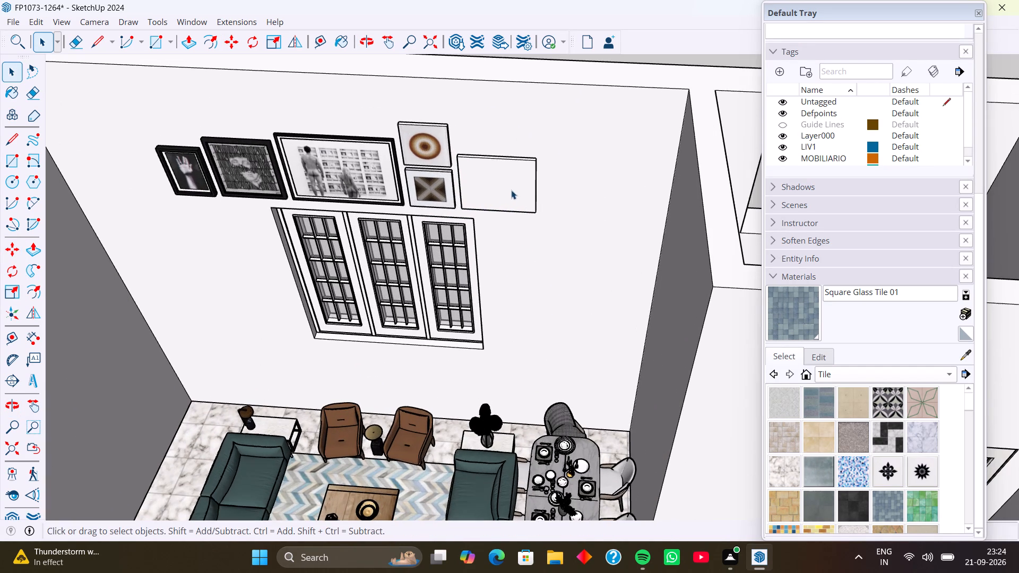
{"action": "left_click", "coordinate": [509, 186]}
{"action": "scroll", "coordinate": [509, 186], "scroll_direction": "up", "scroll_amount": 4}
{"action": "scroll", "coordinate": [484, 249], "scroll_direction": "down", "scroll_amount": 4}
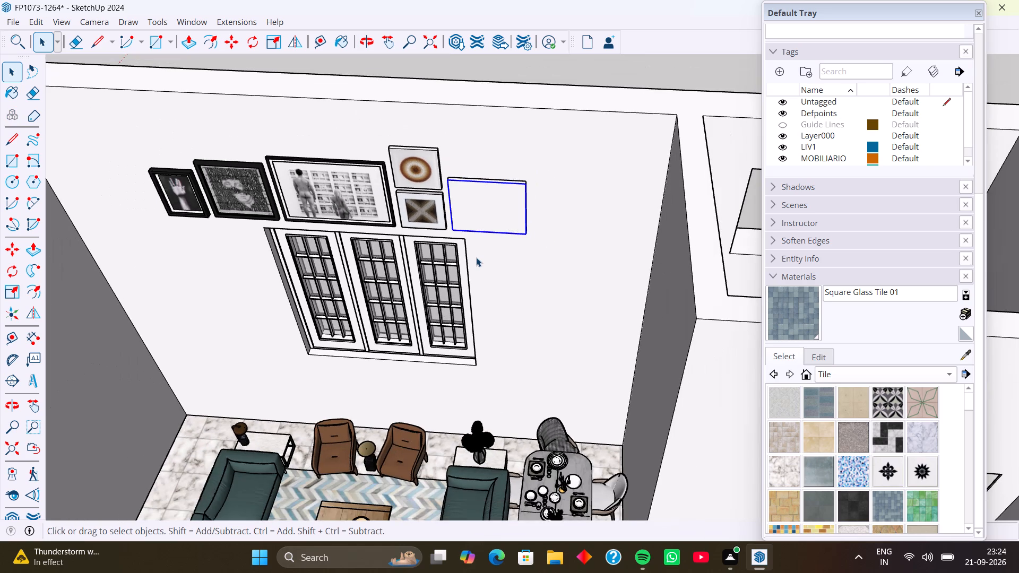
{"action": "left_click", "coordinate": [489, 213]}
{"action": "left_click", "coordinate": [490, 207]}
{"action": "left_click_drag", "start_coordinate": [494, 204], "coordinate": [508, 205]}
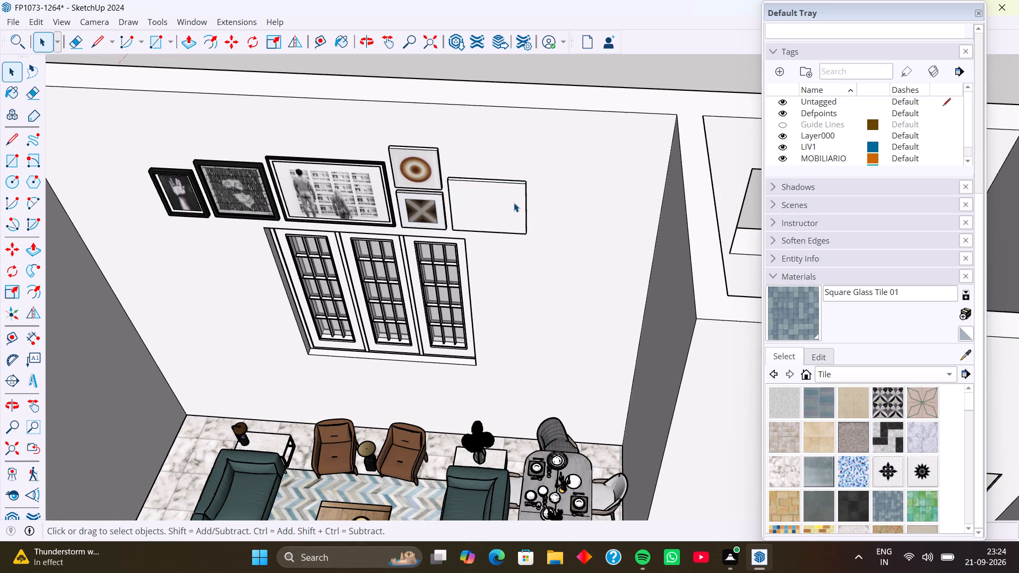
{"action": "scroll", "coordinate": [488, 213], "scroll_direction": "up", "scroll_amount": 9}
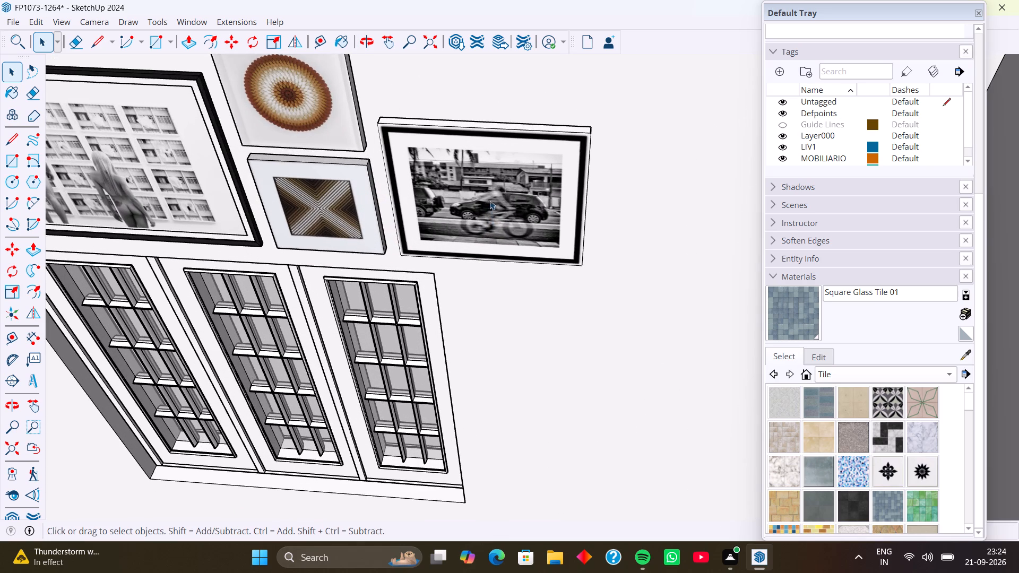
{"action": "middle_click_drag", "start_coordinate": [536, 188], "coordinate": [422, 206]}
{"action": "middle_click_drag", "start_coordinate": [570, 227], "coordinate": [424, 203]}
{"action": "middle_click_drag", "start_coordinate": [481, 199], "coordinate": [398, 197]}
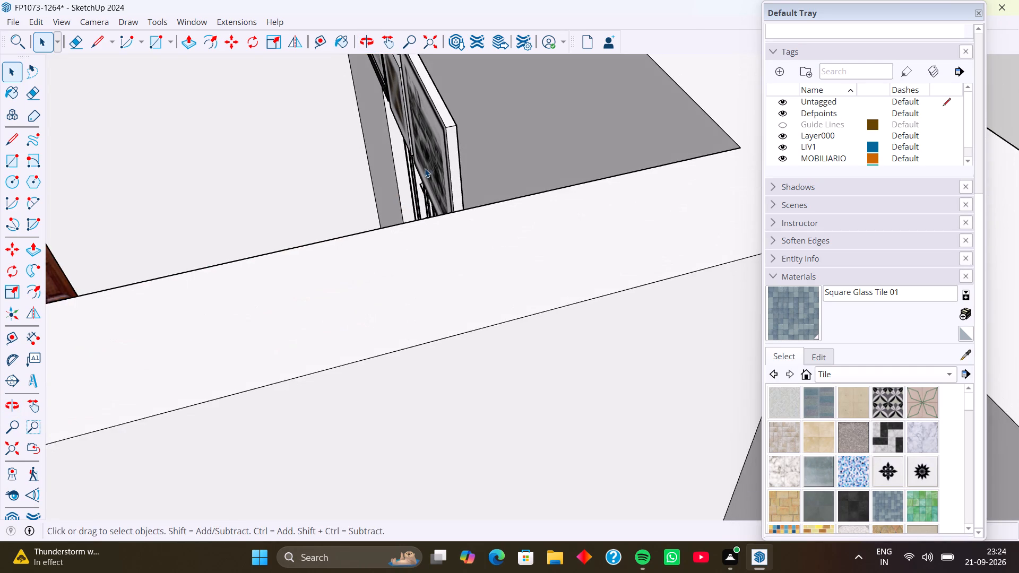
{"action": "scroll", "coordinate": [433, 166], "scroll_direction": "up", "scroll_amount": 1}
{"action": "middle_click_drag", "start_coordinate": [443, 170], "coordinate": [499, 167]}
{"action": "scroll", "coordinate": [489, 182], "scroll_direction": "up", "scroll_amount": 3}
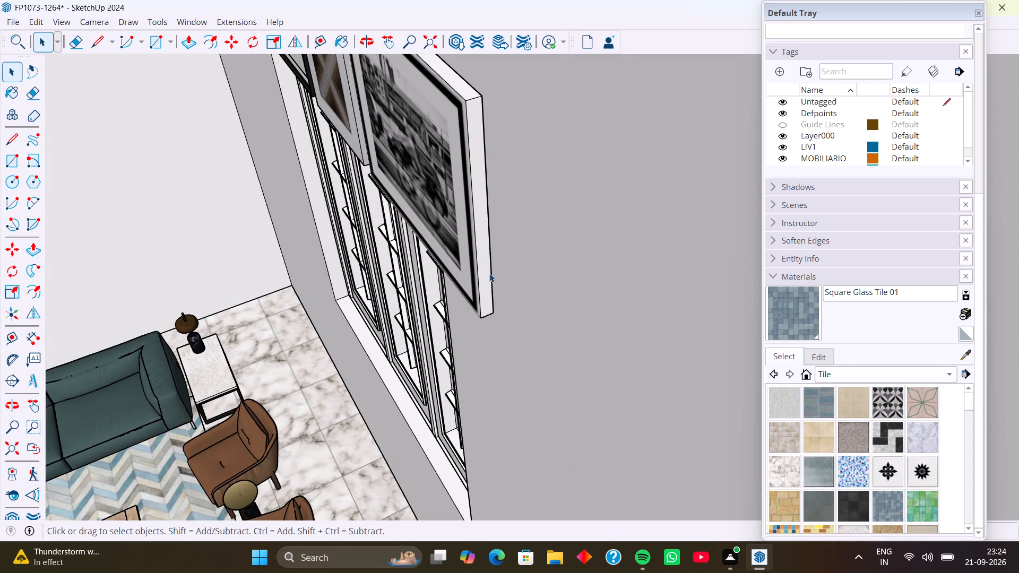
Move the blank panel behind the framed car photo slightly back toward the window wall so it sits behind the frame.
{"action": "left_click", "coordinate": [481, 279]}
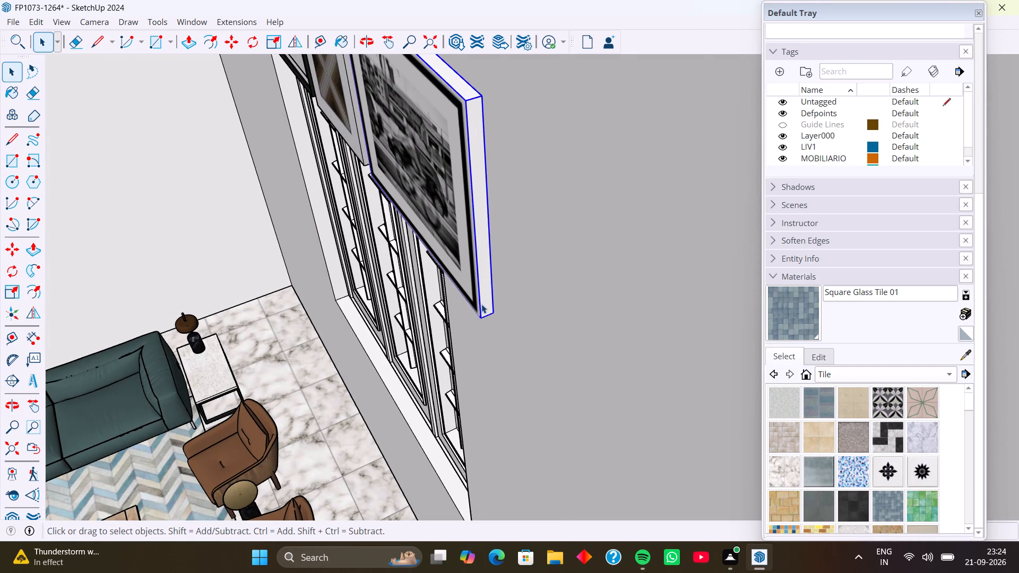
{"action": "key", "text": "m"}
{"action": "scroll", "coordinate": [473, 322], "scroll_direction": "up", "scroll_amount": 8}
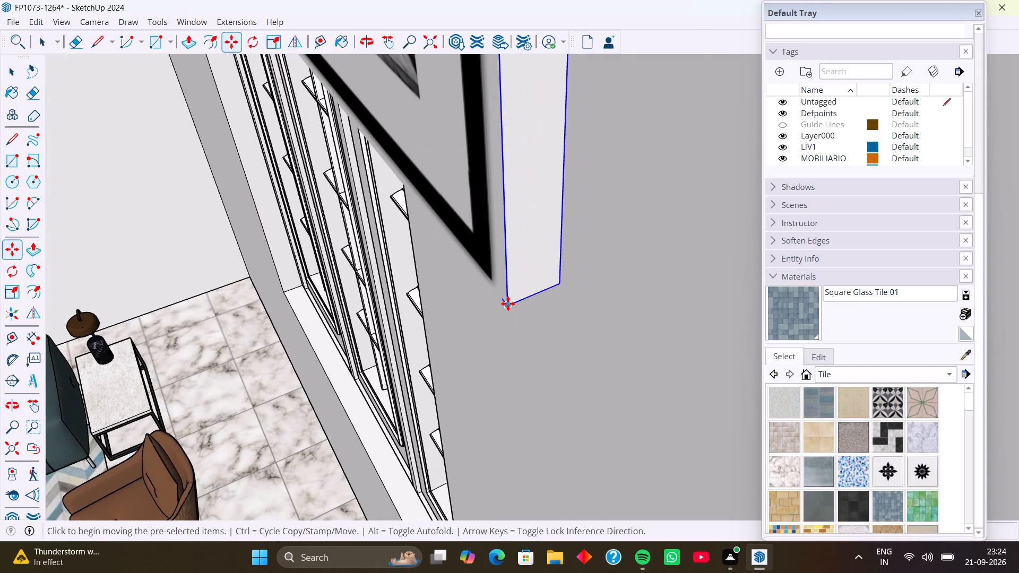
{"action": "left_click", "coordinate": [508, 303]}
{"action": "left_click", "coordinate": [521, 300]}
{"action": "scroll", "coordinate": [462, 270], "scroll_direction": "down", "scroll_amount": 11}
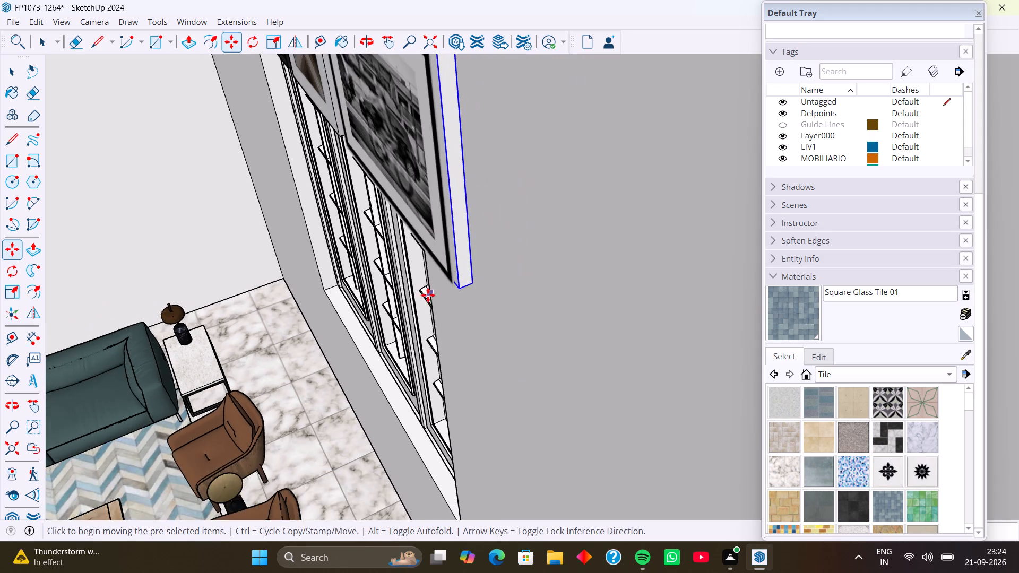
{"action": "scroll", "coordinate": [428, 295], "scroll_direction": "down", "scroll_amount": 3}
{"action": "middle_click_drag", "start_coordinate": [419, 309], "coordinate": [595, 293]}
{"action": "scroll", "coordinate": [423, 302], "scroll_direction": "down", "scroll_amount": 4}
{"action": "scroll", "coordinate": [373, 337], "scroll_direction": "down", "scroll_amount": 1}
{"action": "middle_click_drag", "start_coordinate": [378, 345], "coordinate": [513, 311]}
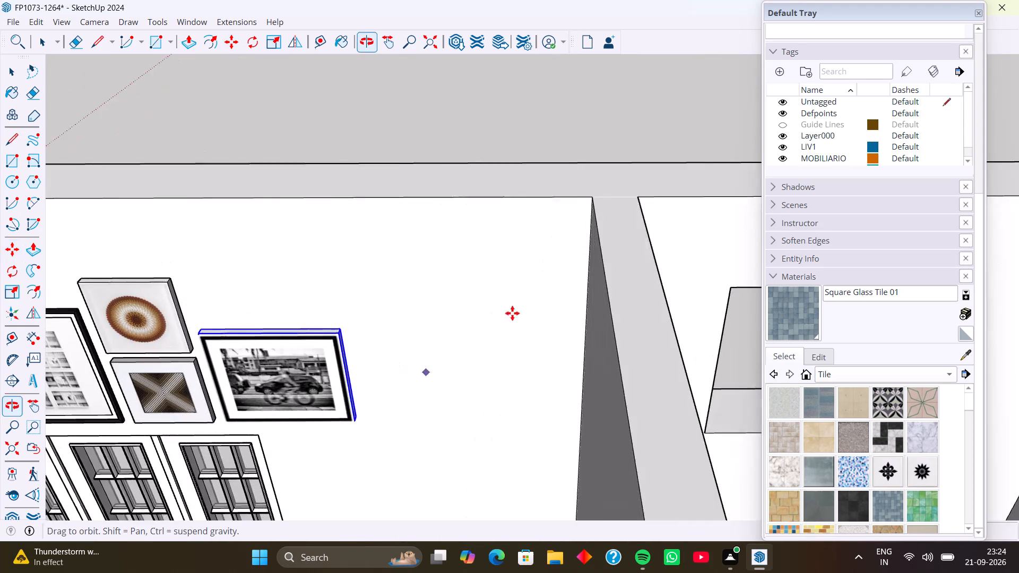
{"action": "middle_click_drag", "start_coordinate": [445, 337], "coordinate": [492, 285]}
{"action": "scroll", "coordinate": [491, 288], "scroll_direction": "down", "scroll_amount": 7}
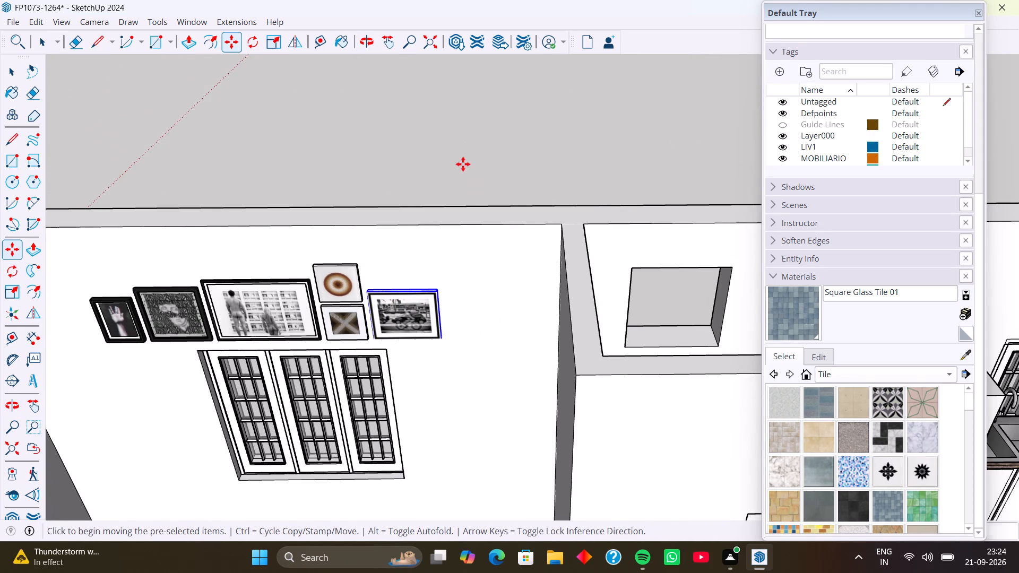
{"action": "key", "text": "space"}
{"action": "left_click", "coordinate": [463, 164]}
Group the living room set: both green sofas, end tables with decor, rug, coffee table with its accessories, brown armchairs and round side table.
{"action": "scroll", "coordinate": [447, 265], "scroll_direction": "down", "scroll_amount": 4}
{"action": "middle_click_drag", "start_coordinate": [455, 349], "coordinate": [500, 291], "text": "shift"}
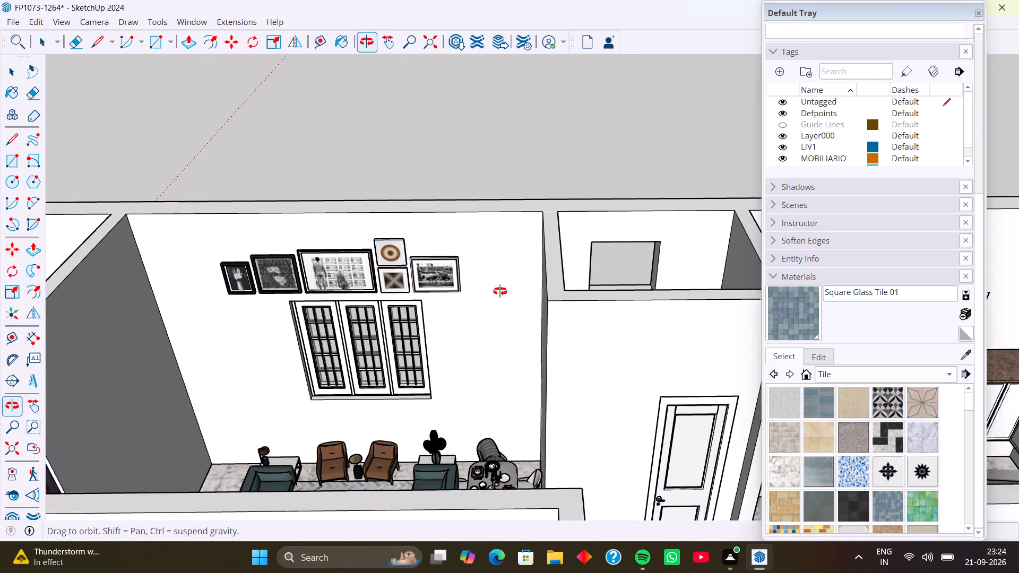
{"action": "middle_click_drag", "start_coordinate": [500, 291], "coordinate": [514, 273], "text": "shift"}
{"action": "middle_click_drag", "start_coordinate": [471, 318], "coordinate": [589, 295]}
{"action": "middle_click_drag", "start_coordinate": [446, 291], "coordinate": [566, 338]}
{"action": "middle_click_drag", "start_coordinate": [476, 343], "coordinate": [547, 373]}
{"action": "scroll", "coordinate": [546, 373], "scroll_direction": "down", "scroll_amount": 5}
{"action": "middle_click_drag", "start_coordinate": [571, 431], "coordinate": [375, 445]}
{"action": "middle_click_drag", "start_coordinate": [504, 436], "coordinate": [394, 489]}
{"action": "scroll", "coordinate": [442, 419], "scroll_direction": "up", "scroll_amount": 4}
{"action": "middle_click_drag", "start_coordinate": [459, 440], "coordinate": [421, 509]}
{"action": "scroll", "coordinate": [476, 399], "scroll_direction": "up", "scroll_amount": 8}
{"action": "middle_click_drag", "start_coordinate": [474, 389], "coordinate": [489, 325], "text": "shift"}
{"action": "middle_click_drag", "start_coordinate": [508, 394], "coordinate": [499, 430]}
{"action": "left_click", "coordinate": [500, 387]}
{"action": "scroll", "coordinate": [482, 323], "scroll_direction": "up", "scroll_amount": 2}
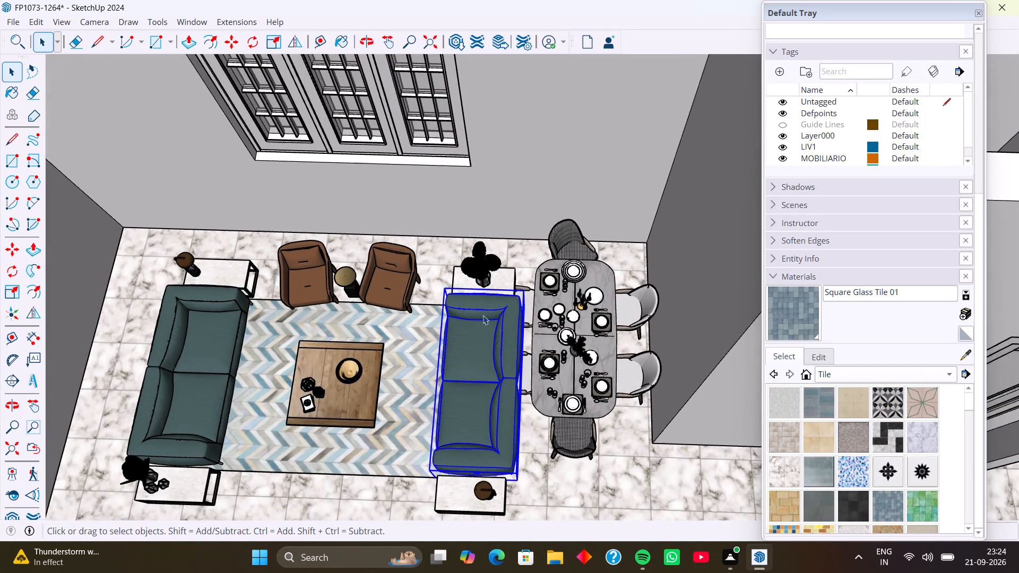
{"action": "scroll", "coordinate": [483, 315], "scroll_direction": "up", "scroll_amount": 4}
{"action": "left_click", "coordinate": [487, 255], "text": "shift"}
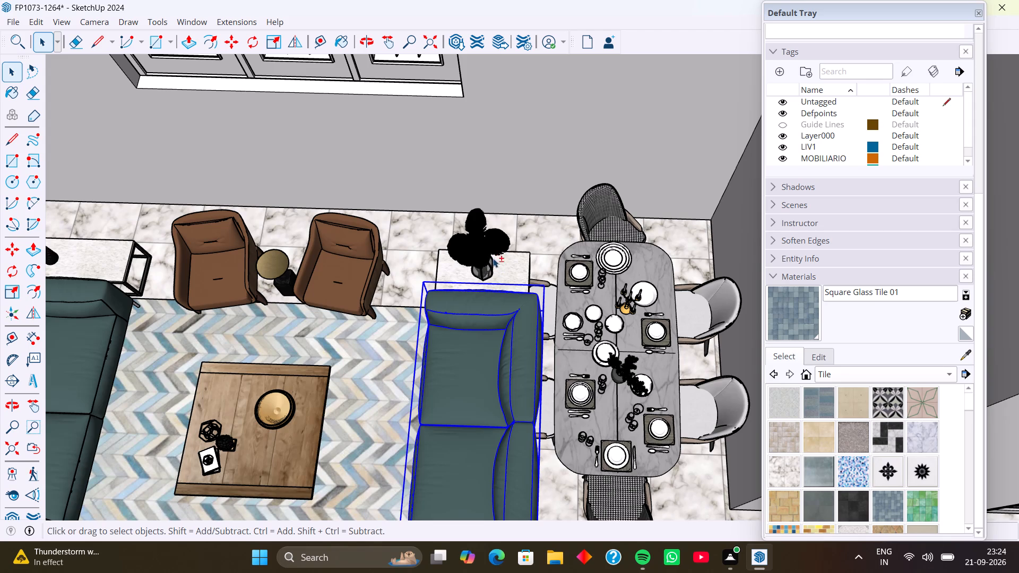
{"action": "left_click", "coordinate": [479, 245], "text": "shift"}
{"action": "left_click", "coordinate": [530, 271], "text": "shift"}
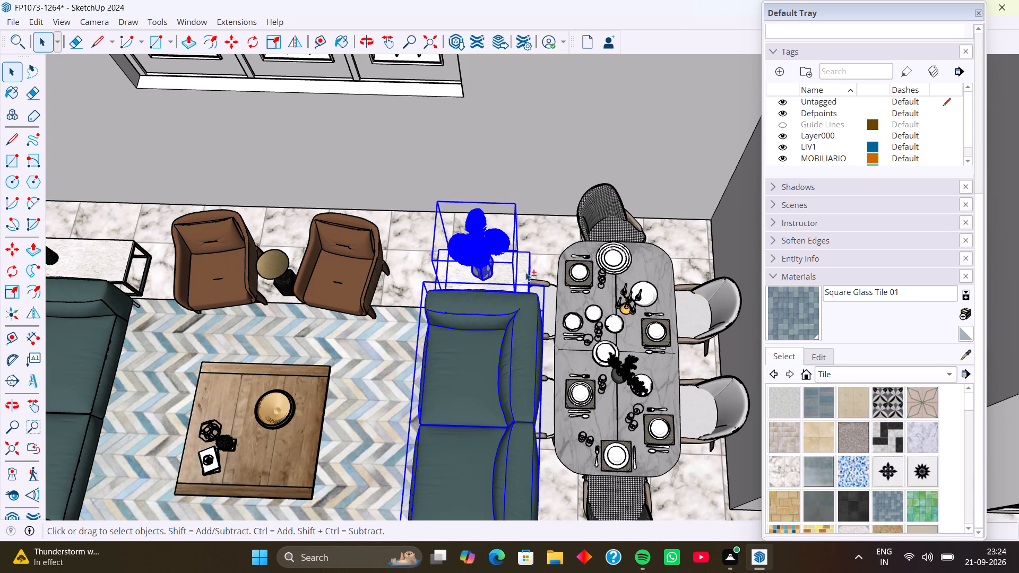
{"action": "scroll", "coordinate": [525, 274], "scroll_direction": "down", "scroll_amount": 9, "text": "shift"}
{"action": "middle_click_drag", "start_coordinate": [506, 402], "coordinate": [519, 316], "text": "shift"}
{"action": "scroll", "coordinate": [509, 345], "scroll_direction": "up", "scroll_amount": 6, "text": "shift"}
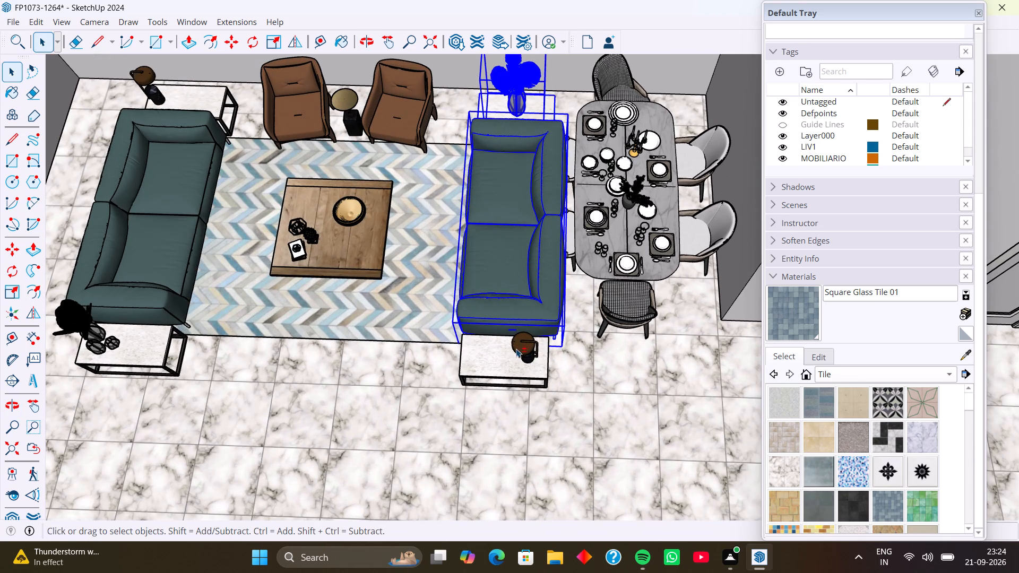
{"action": "left_click", "coordinate": [521, 348], "text": "shift"}
{"action": "left_click", "coordinate": [501, 361], "text": "shift"}
{"action": "left_click", "coordinate": [412, 324], "text": "shift"}
{"action": "left_click", "coordinate": [359, 251], "text": "shift"}
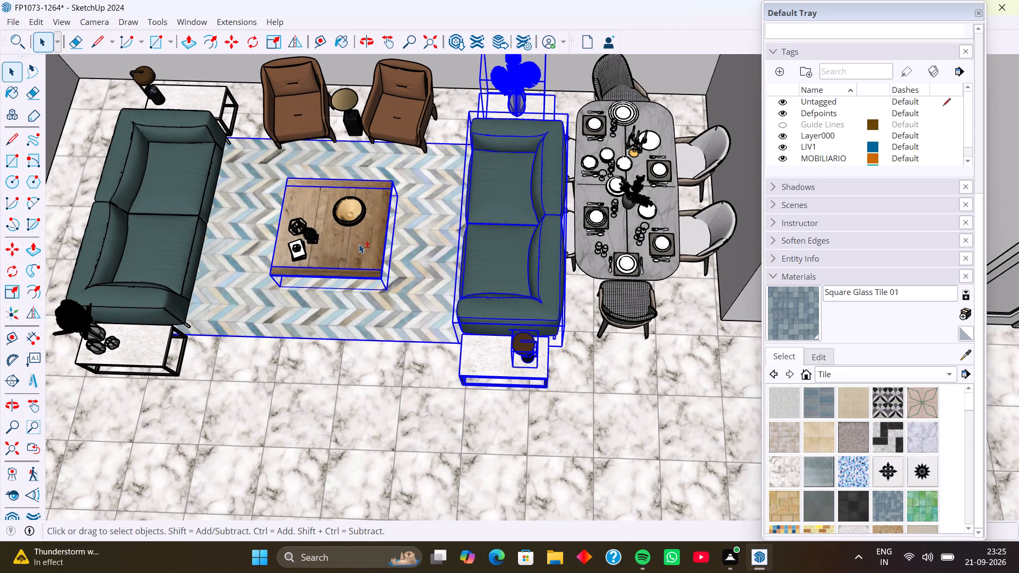
{"action": "left_click", "coordinate": [352, 223], "text": "shift"}
{"action": "left_click", "coordinate": [313, 233], "text": "shift"}
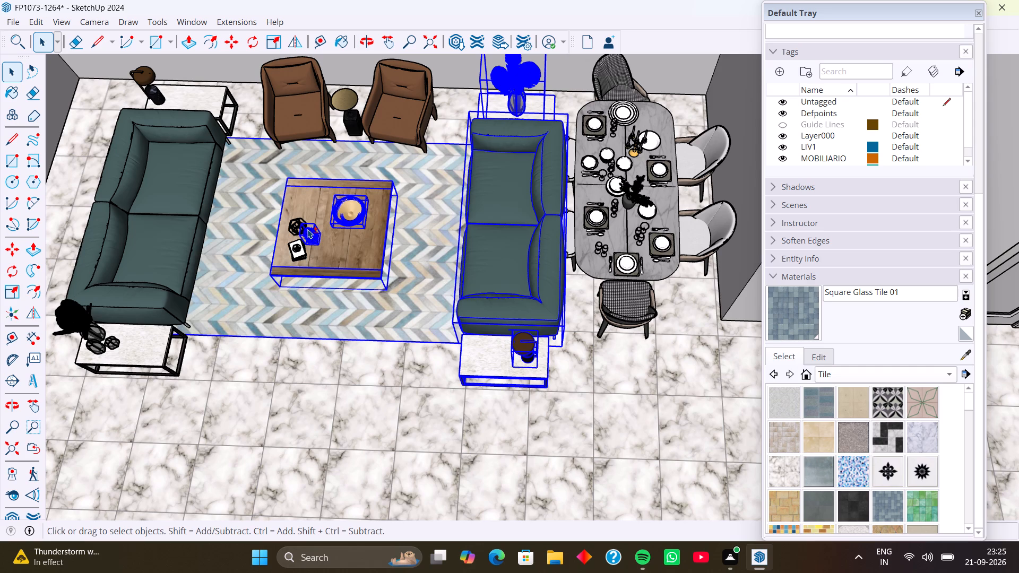
{"action": "left_click", "coordinate": [296, 224], "text": "shift"}
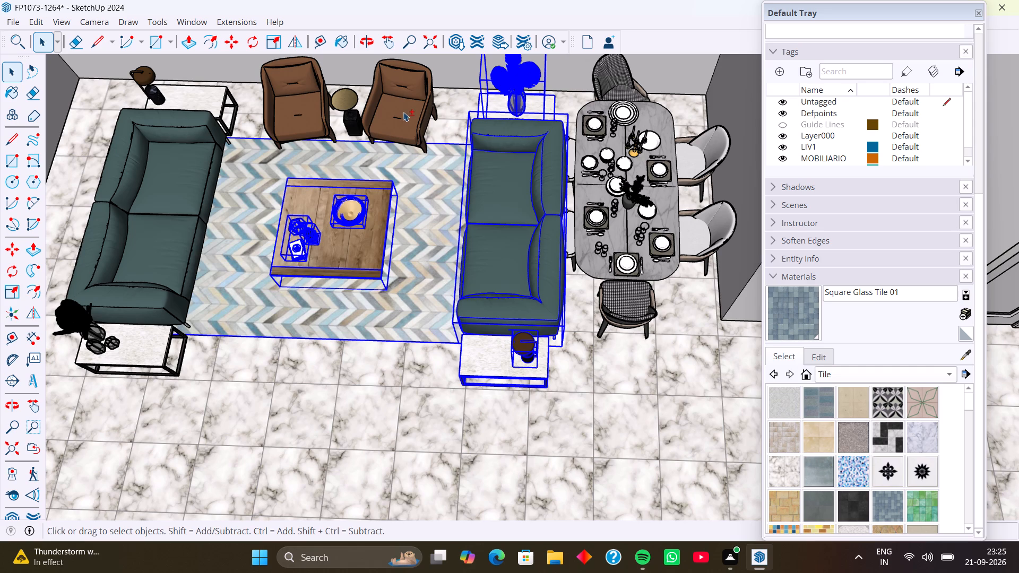
{"action": "left_click", "coordinate": [403, 112], "text": "shift"}
{"action": "left_click", "coordinate": [344, 109], "text": "shift"}
{"action": "left_click", "coordinate": [318, 108], "text": "shift"}
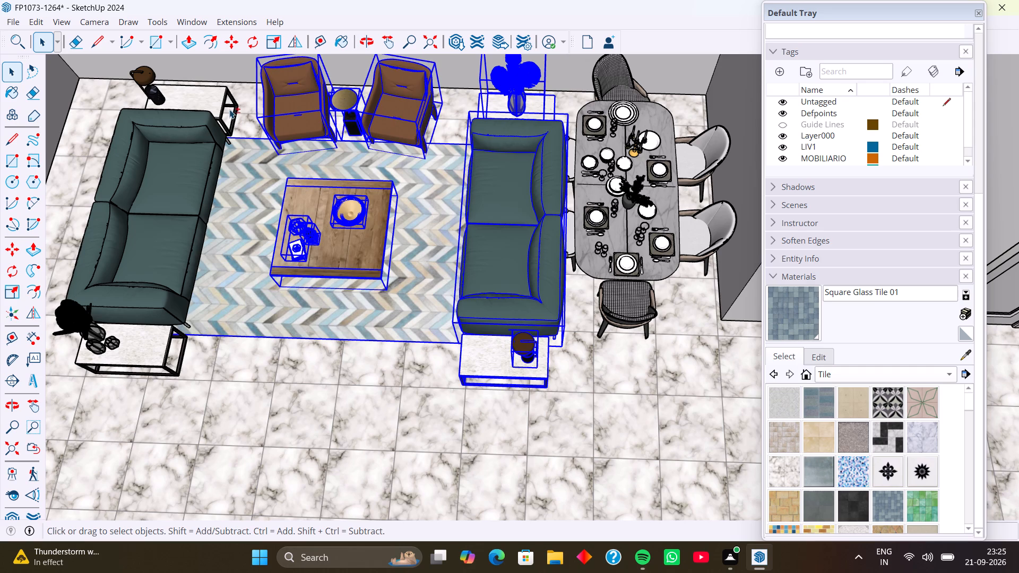
{"action": "left_click", "coordinate": [217, 108], "text": "shift"}
{"action": "left_click", "coordinate": [148, 80], "text": "shift"}
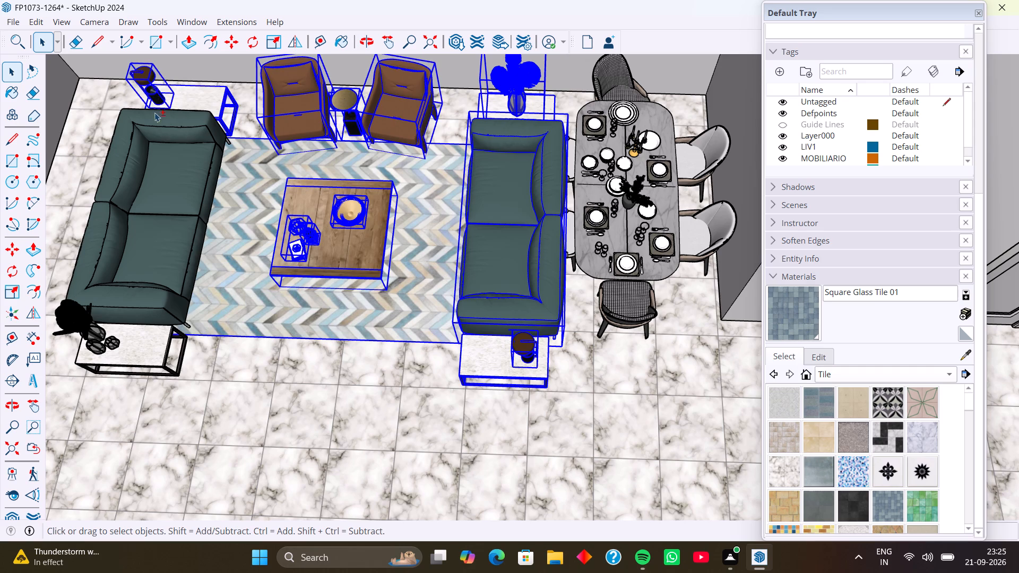
{"action": "left_click", "coordinate": [161, 142], "text": "shift"}
{"action": "left_click", "coordinate": [85, 330], "text": "shift"}
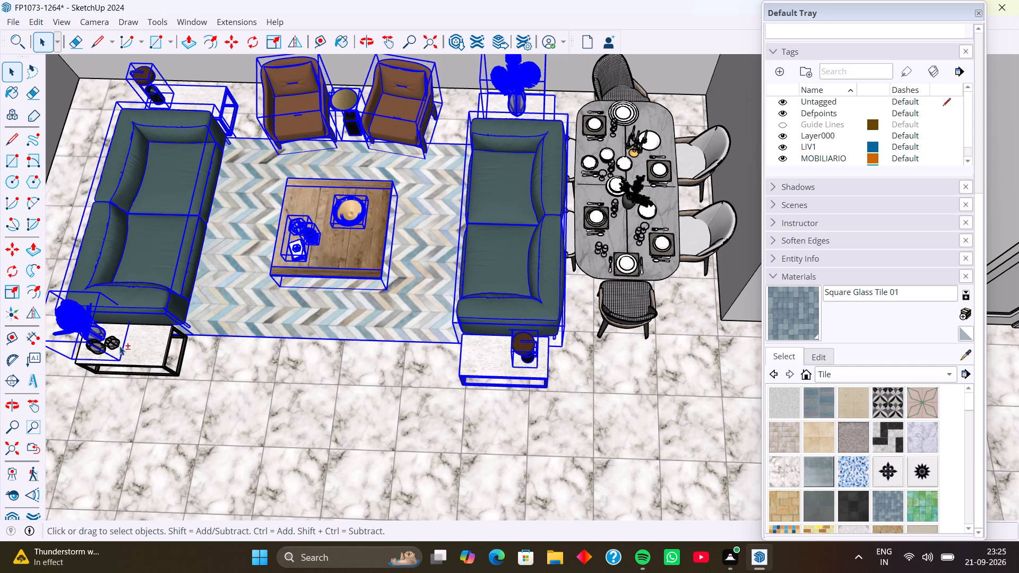
{"action": "left_click", "coordinate": [116, 345], "text": "shift"}
{"action": "left_click", "coordinate": [96, 349], "text": "shift"}
{"action": "left_click", "coordinate": [162, 355], "text": "shift"}
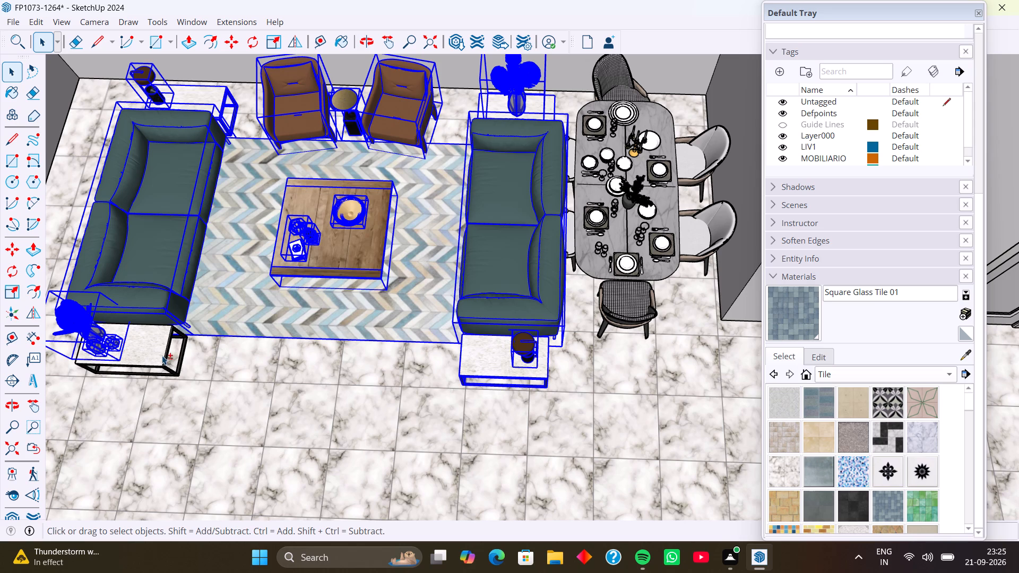
{"action": "right_click", "coordinate": [488, 234]}
{"action": "left_click", "coordinate": [560, 145]}
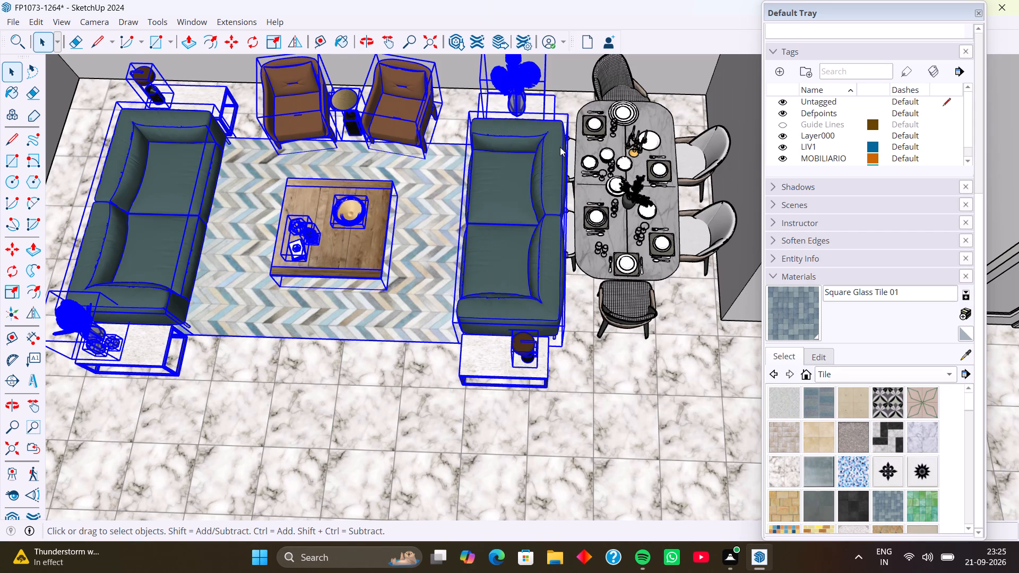
Move the grouped green-sofa set across the floor away from the dining table, closer to the opposite side wall.
{"action": "key", "text": "m"}
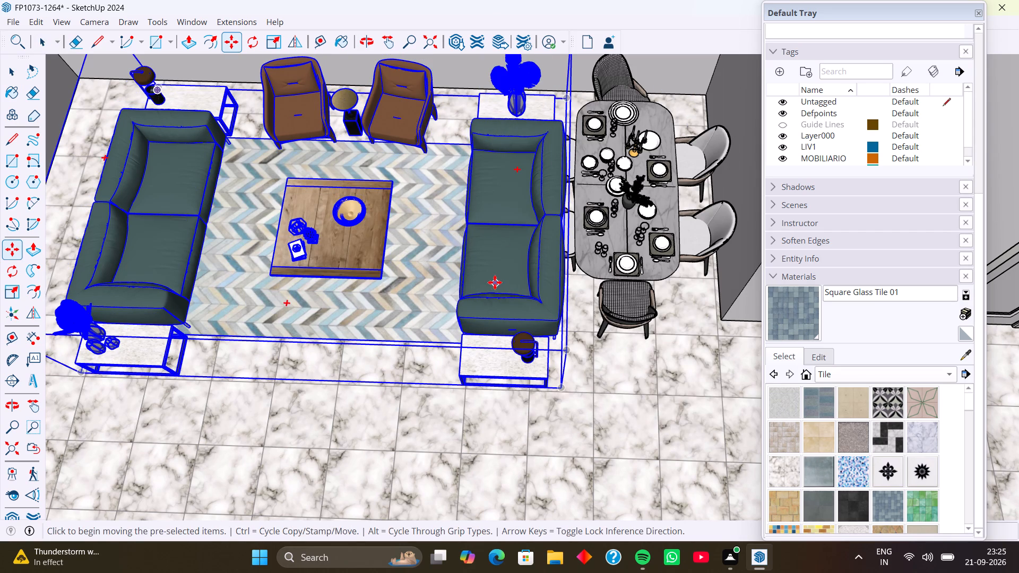
{"action": "middle_click_drag", "start_coordinate": [495, 281], "coordinate": [476, 201], "text": "shift"}
{"action": "scroll", "coordinate": [513, 304], "scroll_direction": "up", "scroll_amount": 7}
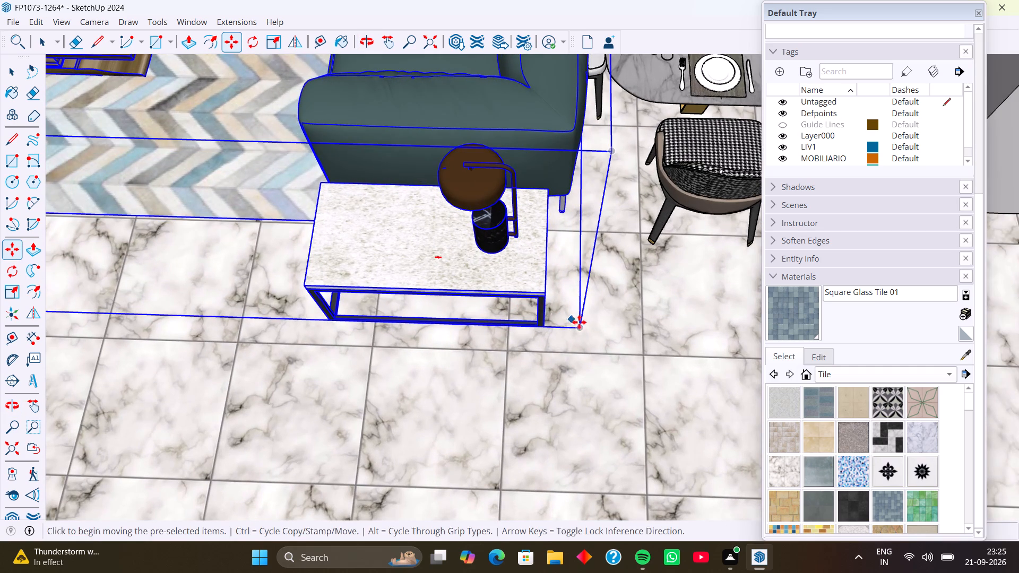
{"action": "left_click", "coordinate": [580, 327]}
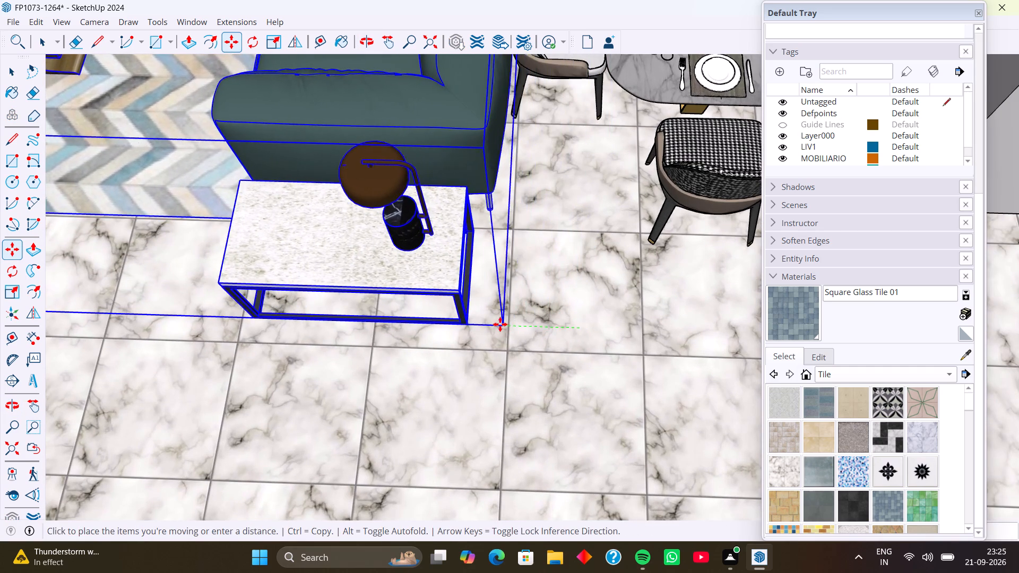
{"action": "scroll", "coordinate": [500, 324], "scroll_direction": "down", "scroll_amount": 4}
{"action": "scroll", "coordinate": [457, 312], "scroll_direction": "down", "scroll_amount": 8}
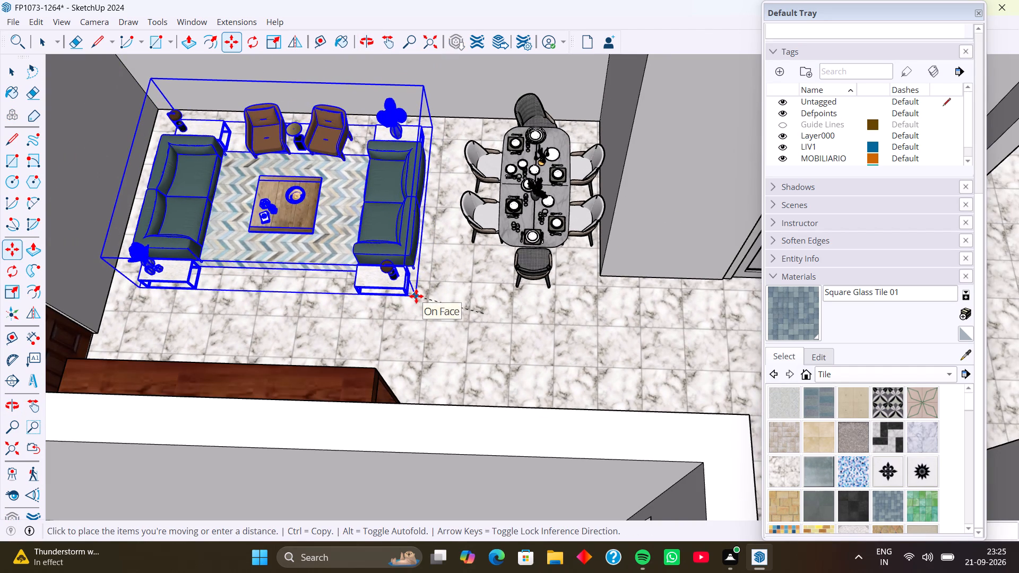
{"action": "left_click", "coordinate": [416, 296]}
{"action": "scroll", "coordinate": [434, 283], "scroll_direction": "down", "scroll_amount": 5}
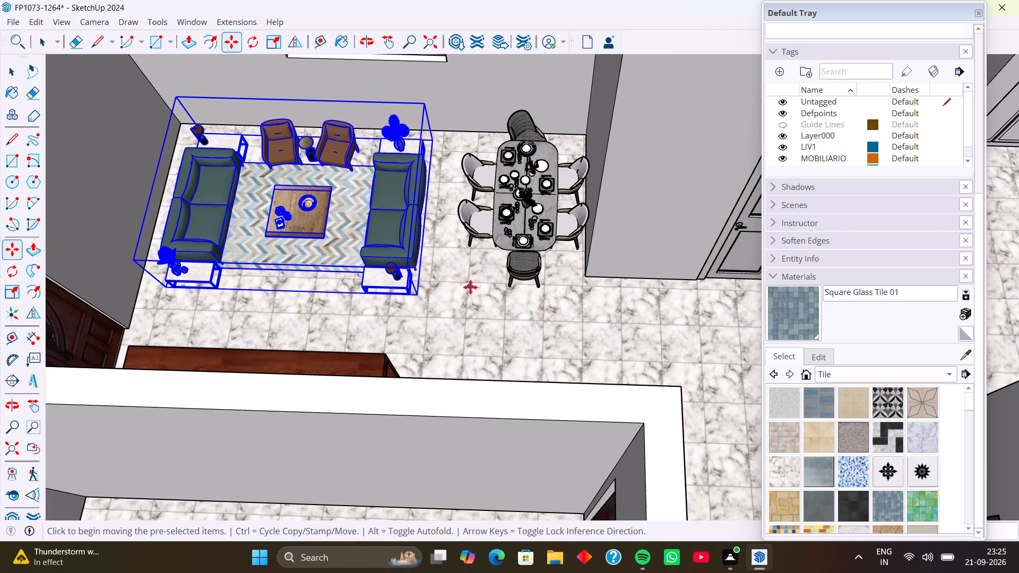
{"action": "key", "text": "space"}
{"action": "scroll", "coordinate": [446, 281], "scroll_direction": "down", "scroll_amount": 12}
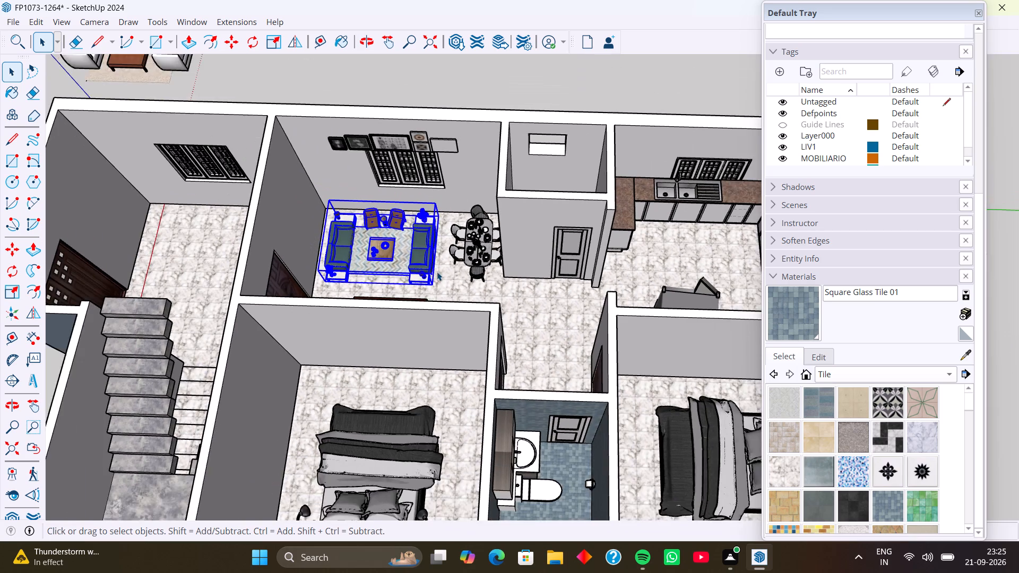
{"action": "left_click", "coordinate": [454, 105]}
Examine the spacing of the living room set and dining table within the room, from above and at an angle.
{"action": "middle_click_drag", "start_coordinate": [404, 251], "coordinate": [405, 341]}
{"action": "scroll", "coordinate": [389, 249], "scroll_direction": "up", "scroll_amount": 3}
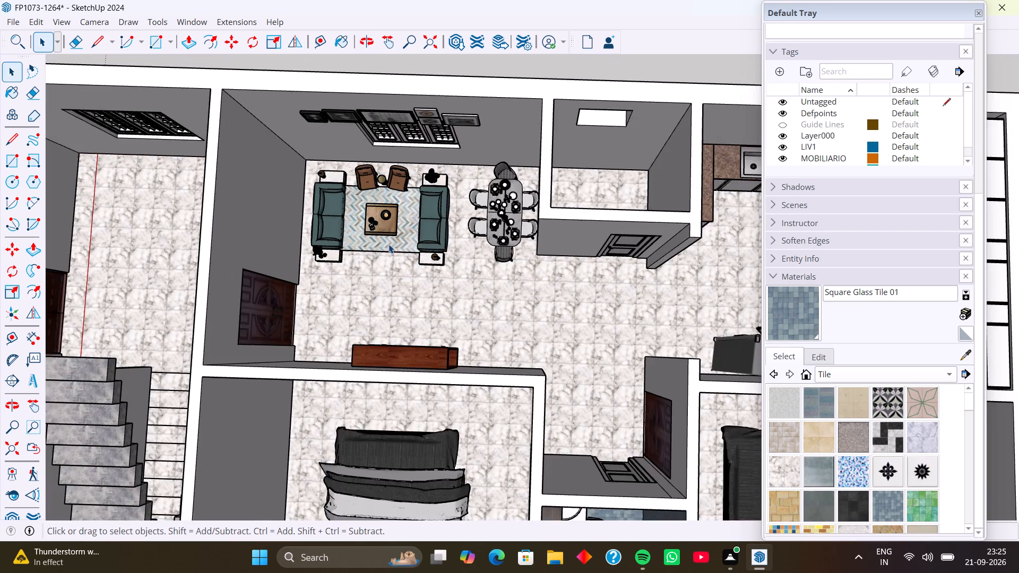
{"action": "scroll", "coordinate": [388, 244], "scroll_direction": "up", "scroll_amount": 3}
{"action": "scroll", "coordinate": [402, 246], "scroll_direction": "down", "scroll_amount": 3}
{"action": "middle_click_drag", "start_coordinate": [421, 316], "coordinate": [360, 393]}
{"action": "middle_click_drag", "start_coordinate": [434, 351], "coordinate": [408, 323]}
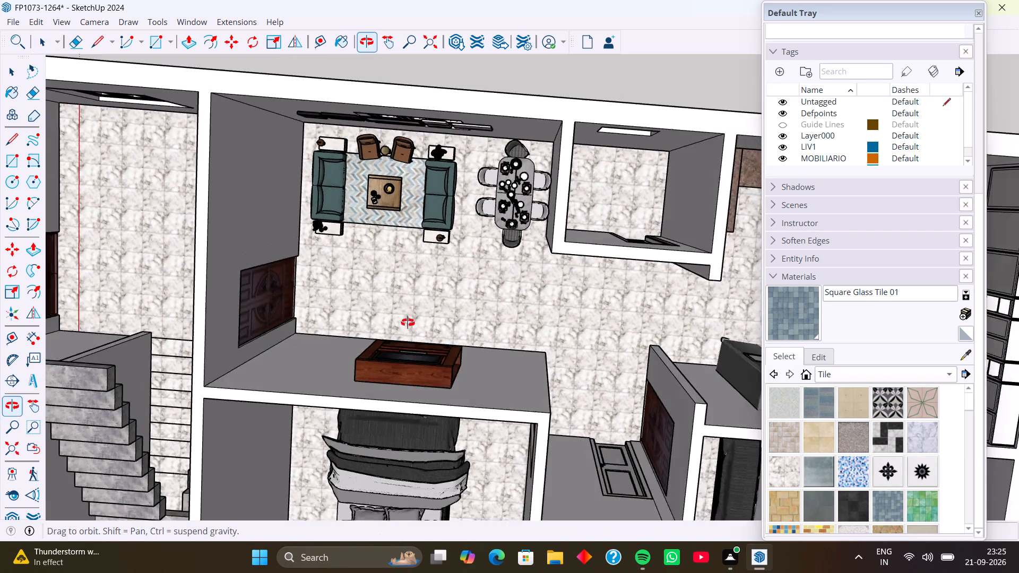
{"action": "middle_click_drag", "start_coordinate": [408, 323], "coordinate": [450, 223]}
{"action": "middle_click_drag", "start_coordinate": [428, 323], "coordinate": [474, 271]}
{"action": "middle_click_drag", "start_coordinate": [373, 312], "coordinate": [416, 298]}
{"action": "scroll", "coordinate": [344, 332], "scroll_direction": "down", "scroll_amount": 4}
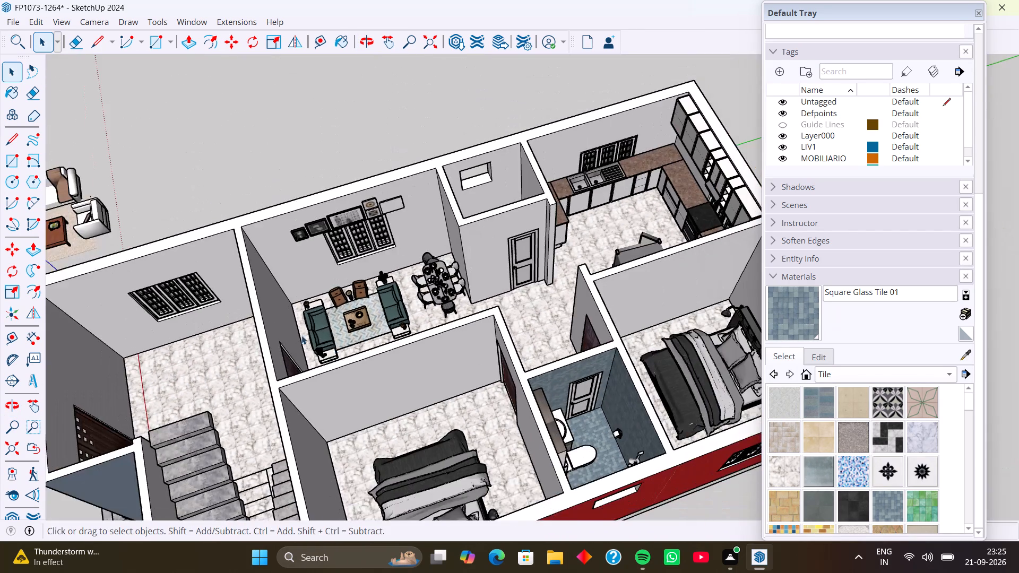
Move the white sofa set from outside the house into the front entrance room, near the corner on the window side.
{"action": "middle_click_drag", "start_coordinate": [298, 318], "coordinate": [556, 291]}
{"action": "middle_click_drag", "start_coordinate": [361, 296], "coordinate": [593, 271], "text": "shift"}
{"action": "scroll", "coordinate": [379, 235], "scroll_direction": "up", "scroll_amount": 3}
{"action": "left_click", "coordinate": [394, 221]}
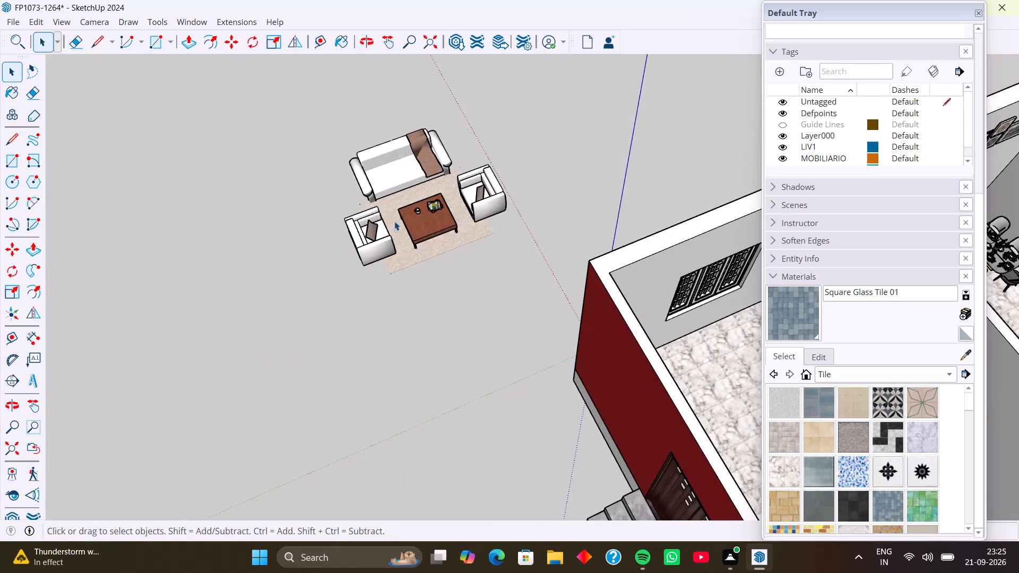
{"action": "middle_click_drag", "start_coordinate": [391, 262], "coordinate": [521, 266]}
{"action": "middle_click_drag", "start_coordinate": [344, 309], "coordinate": [515, 289]}
{"action": "scroll", "coordinate": [385, 341], "scroll_direction": "down", "scroll_amount": 3}
{"action": "middle_click_drag", "start_coordinate": [384, 376], "coordinate": [506, 327]}
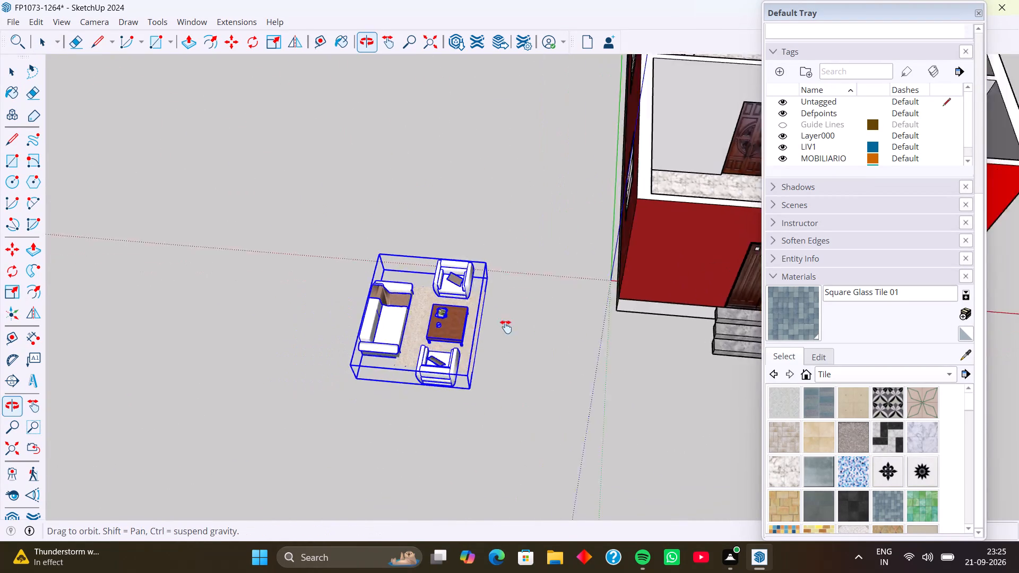
{"action": "middle_click_drag", "start_coordinate": [506, 327], "coordinate": [534, 313]}
{"action": "key", "text": "m"}
{"action": "scroll", "coordinate": [425, 337], "scroll_direction": "up", "scroll_amount": 2}
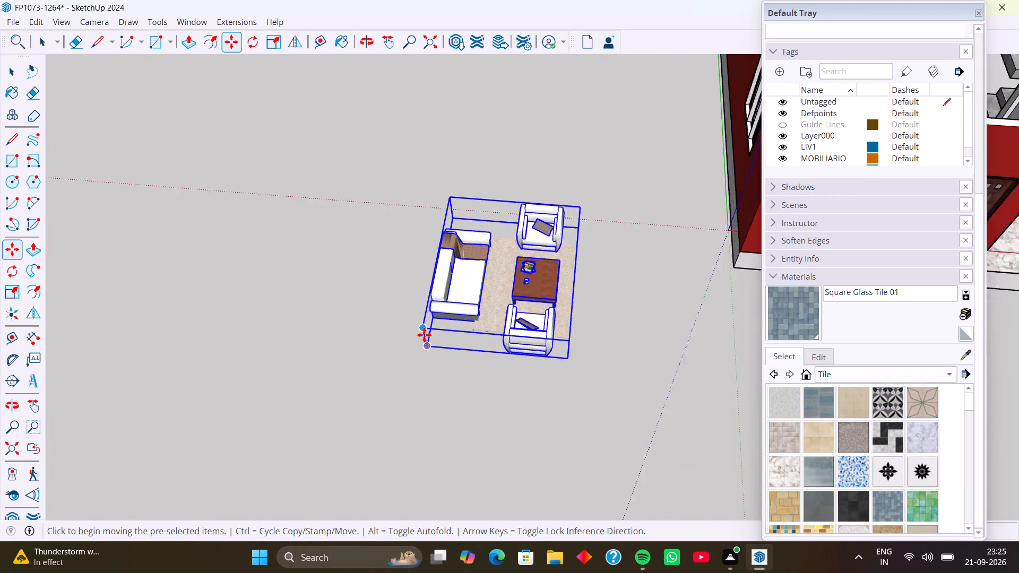
{"action": "scroll", "coordinate": [424, 335], "scroll_direction": "up", "scroll_amount": 4}
{"action": "left_click", "coordinate": [419, 324]}
{"action": "scroll", "coordinate": [558, 317], "scroll_direction": "down", "scroll_amount": 9}
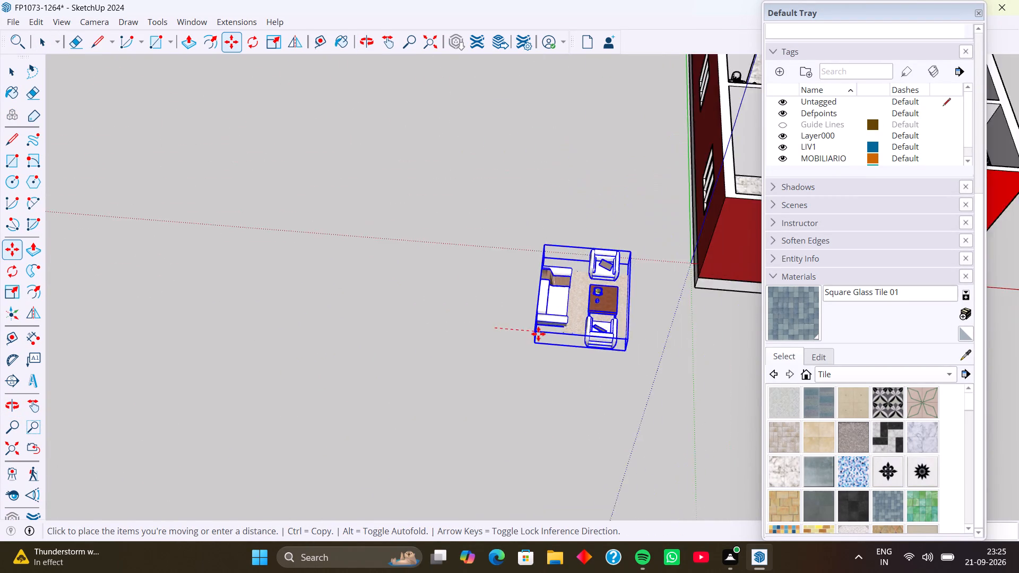
{"action": "middle_click_drag", "start_coordinate": [532, 307], "coordinate": [232, 331], "text": "shift"}
{"action": "scroll", "coordinate": [362, 227], "scroll_direction": "up", "scroll_amount": 6}
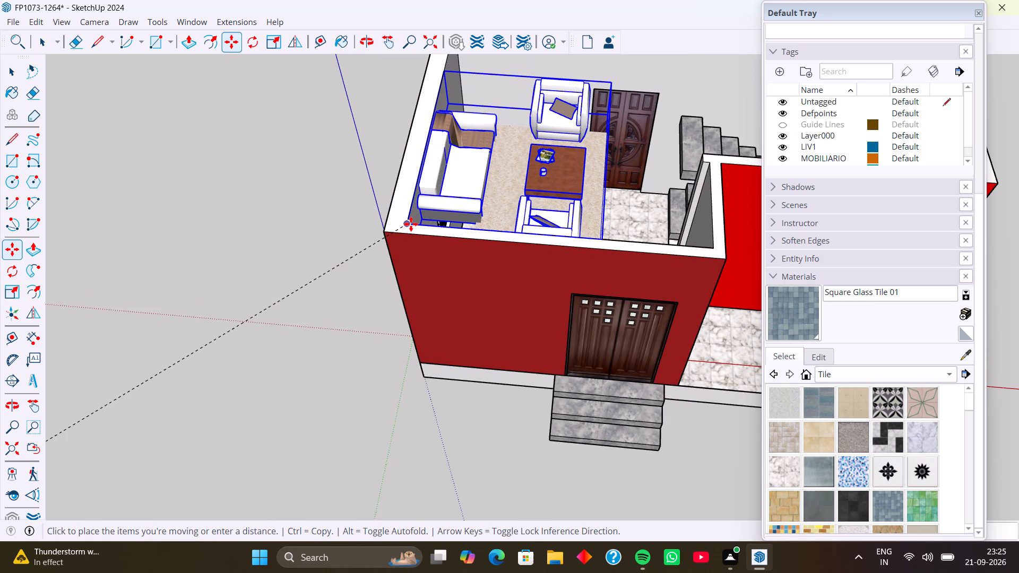
{"action": "left_click", "coordinate": [411, 224]}
Lower the white sofa set straight down toward the entrance room's floor, using the front double door's top and bottom corners as reference.
{"action": "middle_click_drag", "start_coordinate": [443, 240], "coordinate": [306, 289]}
{"action": "middle_click_drag", "start_coordinate": [502, 268], "coordinate": [393, 253]}
{"action": "middle_click_drag", "start_coordinate": [499, 311], "coordinate": [588, 286]}
{"action": "scroll", "coordinate": [535, 302], "scroll_direction": "up", "scroll_amount": 1}
{"action": "middle_click_drag", "start_coordinate": [550, 326], "coordinate": [681, 296]}
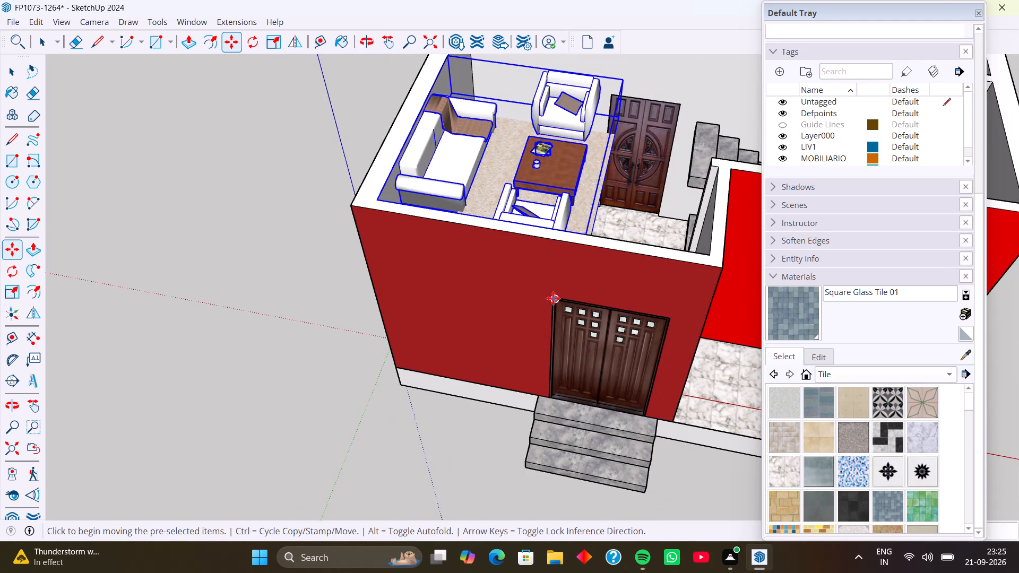
{"action": "left_click", "coordinate": [553, 298]}
{"action": "left_click", "coordinate": [545, 403]}
{"action": "scroll", "coordinate": [571, 315], "scroll_direction": "down", "scroll_amount": 1}
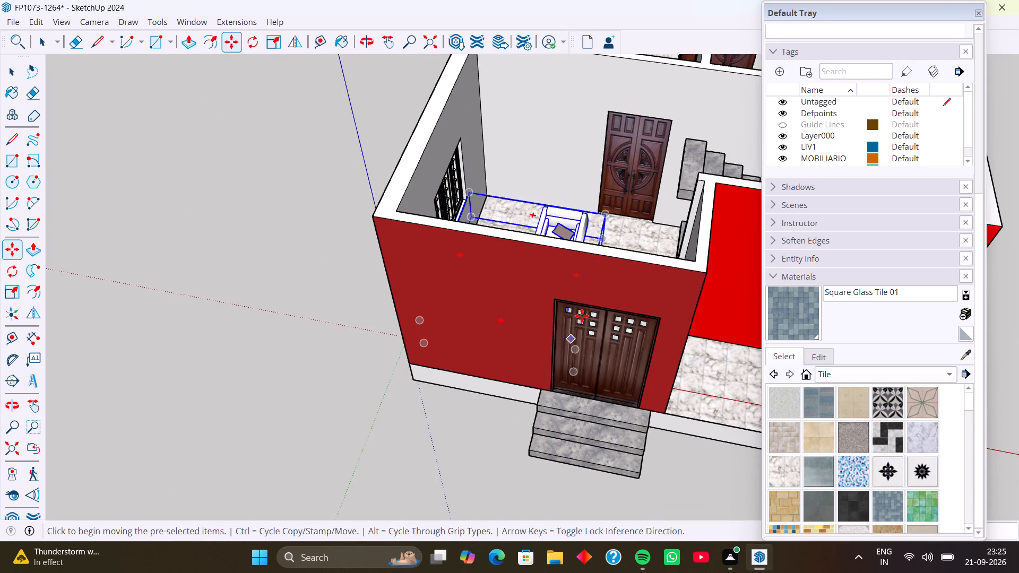
{"action": "middle_click_drag", "start_coordinate": [582, 315], "coordinate": [382, 387]}
{"action": "middle_click_drag", "start_coordinate": [540, 337], "coordinate": [408, 340]}
{"action": "scroll", "coordinate": [556, 322], "scroll_direction": "down", "scroll_amount": 2}
{"action": "middle_click_drag", "start_coordinate": [570, 338], "coordinate": [445, 345]}
{"action": "scroll", "coordinate": [558, 255], "scroll_direction": "up", "scroll_amount": 1}
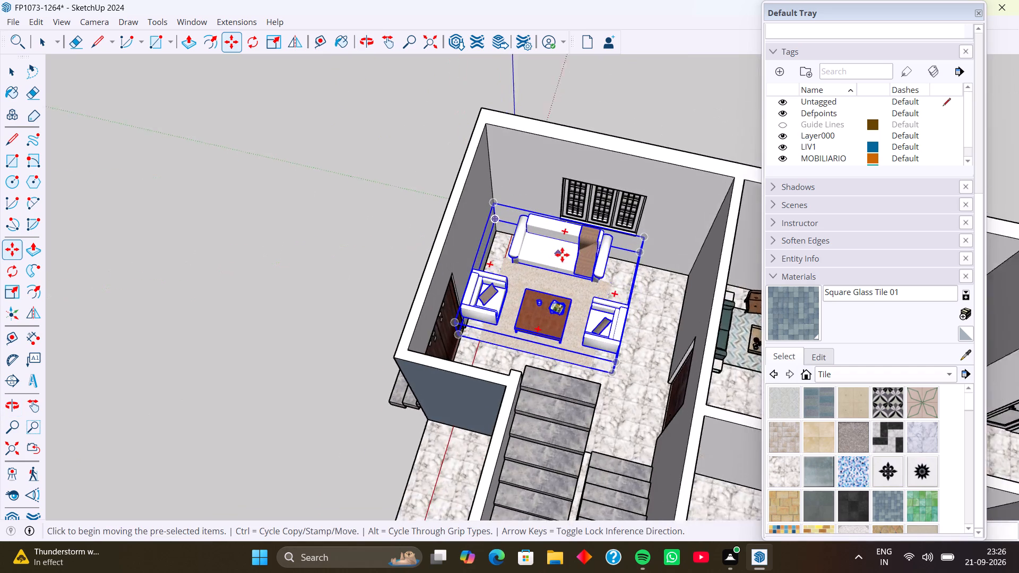
Move the white sofa set along the green axis, away from the front door wall toward the middle of the entrance room.
{"action": "scroll", "coordinate": [562, 255], "scroll_direction": "up", "scroll_amount": 3}
{"action": "middle_click_drag", "start_coordinate": [575, 261], "coordinate": [585, 259]}
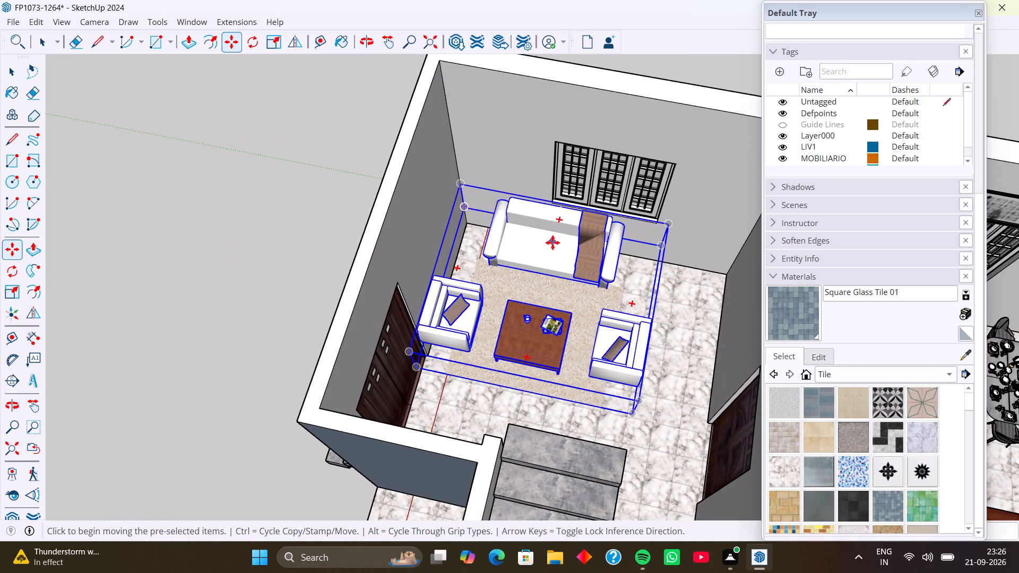
{"action": "left_click", "coordinate": [552, 242]}
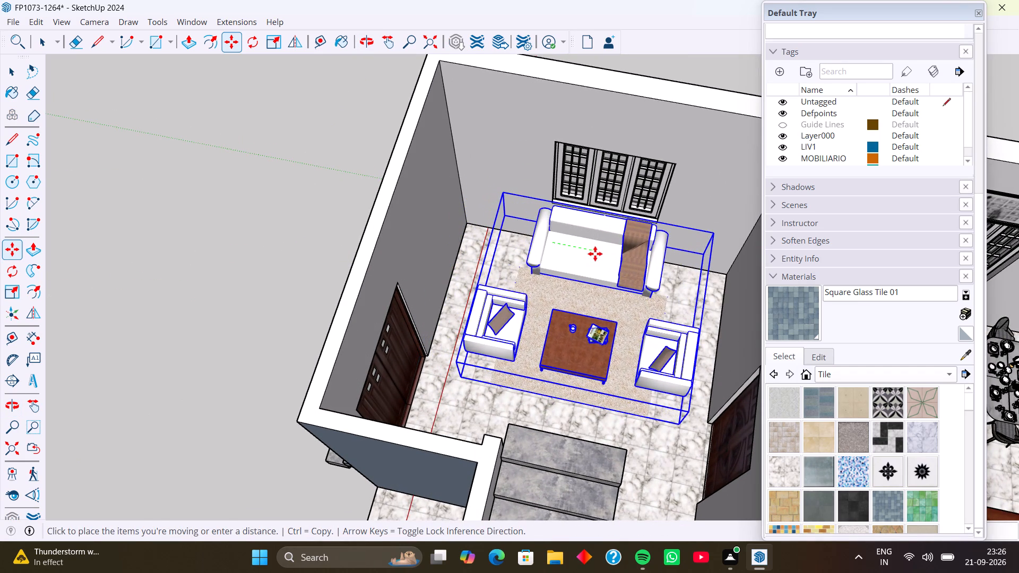
{"action": "left_click", "coordinate": [595, 254]}
{"action": "scroll", "coordinate": [505, 266], "scroll_direction": "down", "scroll_amount": 8}
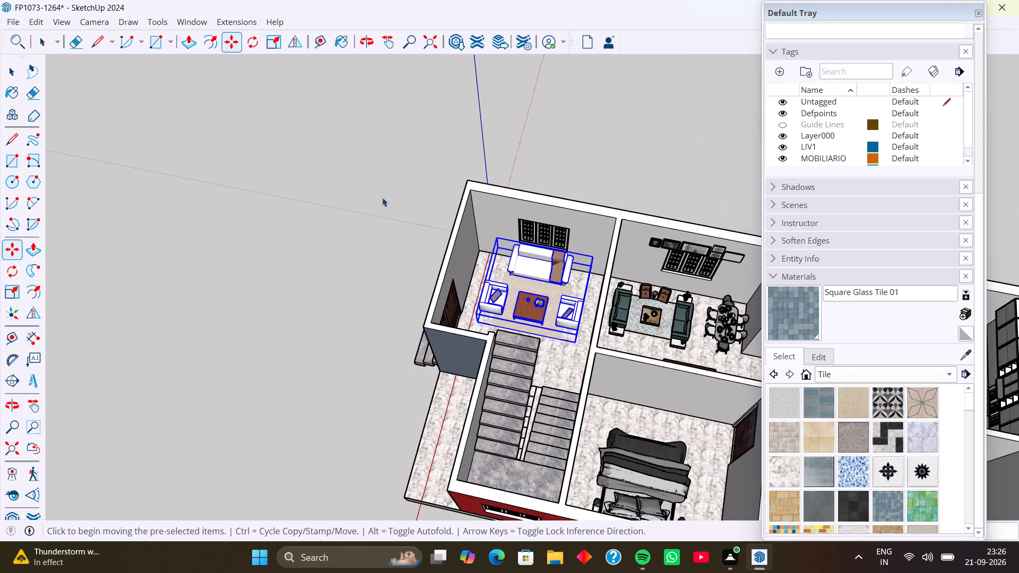
{"action": "key", "text": "space"}
{"action": "left_click", "coordinate": [382, 197]}
Examine the furnished house from all sides and from above, checking the furniture layout in each room.
{"action": "scroll", "coordinate": [455, 237], "scroll_direction": "down", "scroll_amount": 4}
{"action": "middle_click_drag", "start_coordinate": [464, 292], "coordinate": [503, 438]}
{"action": "middle_click_drag", "start_coordinate": [483, 381], "coordinate": [731, 421]}
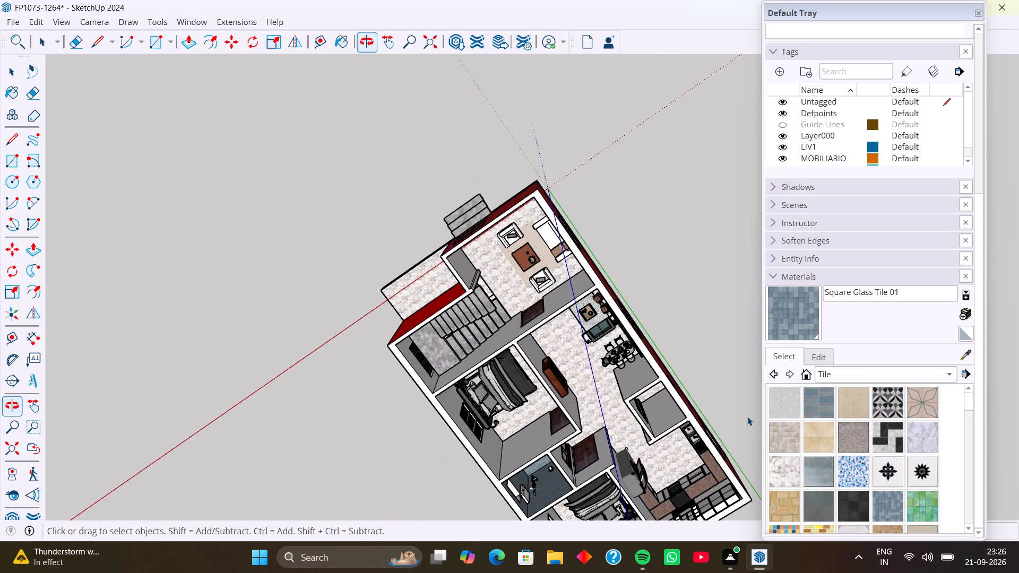
{"action": "middle_click_drag", "start_coordinate": [631, 399], "coordinate": [605, 241]}
{"action": "middle_click_drag", "start_coordinate": [618, 394], "coordinate": [397, 352]}
{"action": "middle_click_drag", "start_coordinate": [539, 424], "coordinate": [275, 414]}
{"action": "middle_click_drag", "start_coordinate": [441, 413], "coordinate": [222, 409]}
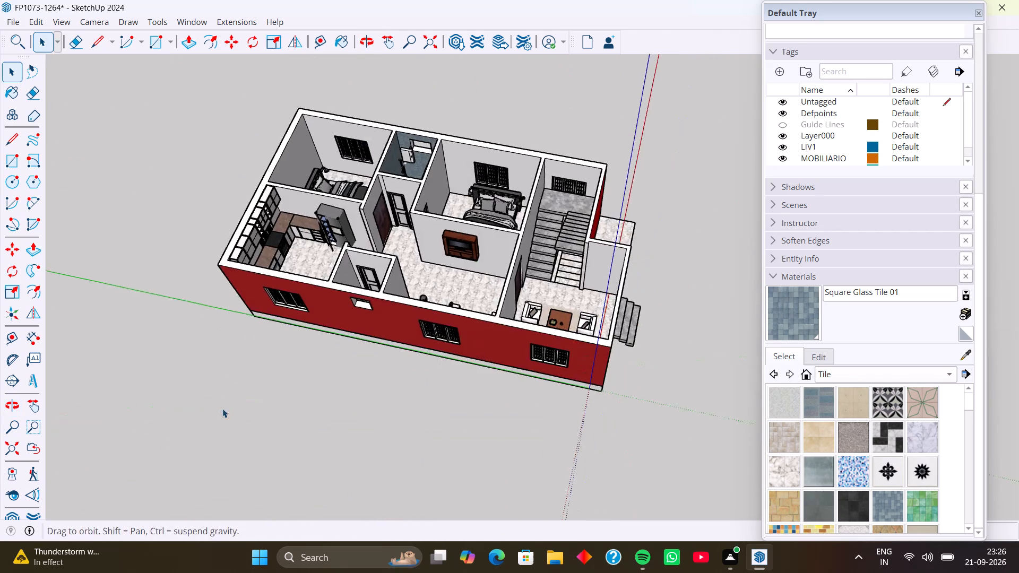
{"action": "middle_click_drag", "start_coordinate": [222, 409], "coordinate": [221, 411]}
{"action": "middle_click_drag", "start_coordinate": [528, 355], "coordinate": [290, 353]}
{"action": "middle_click_drag", "start_coordinate": [569, 322], "coordinate": [366, 358]}
{"action": "scroll", "coordinate": [527, 353], "scroll_direction": "down", "scroll_amount": 2}
{"action": "middle_click_drag", "start_coordinate": [541, 318], "coordinate": [504, 400]}
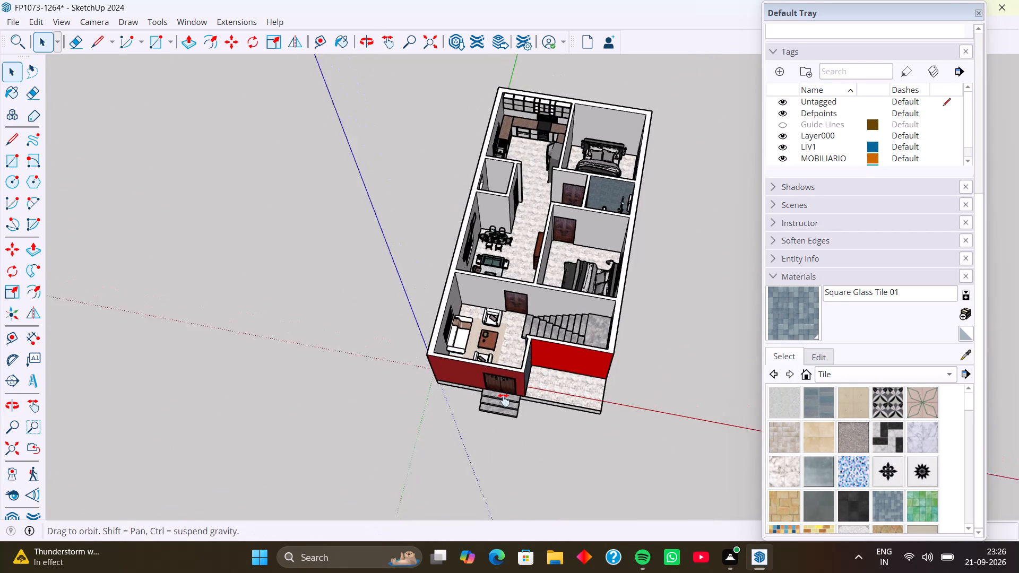
{"action": "middle_click_drag", "start_coordinate": [504, 400], "coordinate": [495, 438]}
{"action": "middle_click_drag", "start_coordinate": [488, 449], "coordinate": [557, 458]}
{"action": "middle_click_drag", "start_coordinate": [546, 331], "coordinate": [445, 321], "text": "shift"}
{"action": "middle_click_drag", "start_coordinate": [445, 331], "coordinate": [450, 395]}
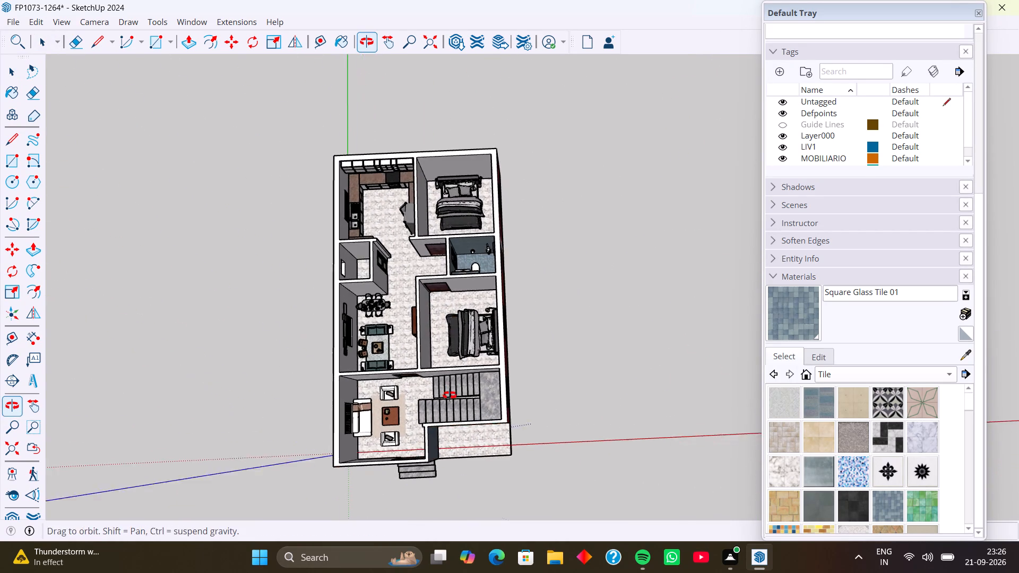
{"action": "middle_click_drag", "start_coordinate": [450, 395], "coordinate": [450, 396]}
{"action": "scroll", "coordinate": [447, 276], "scroll_direction": "up", "scroll_amount": 7}
{"action": "middle_click_drag", "start_coordinate": [426, 318], "coordinate": [541, 279]}
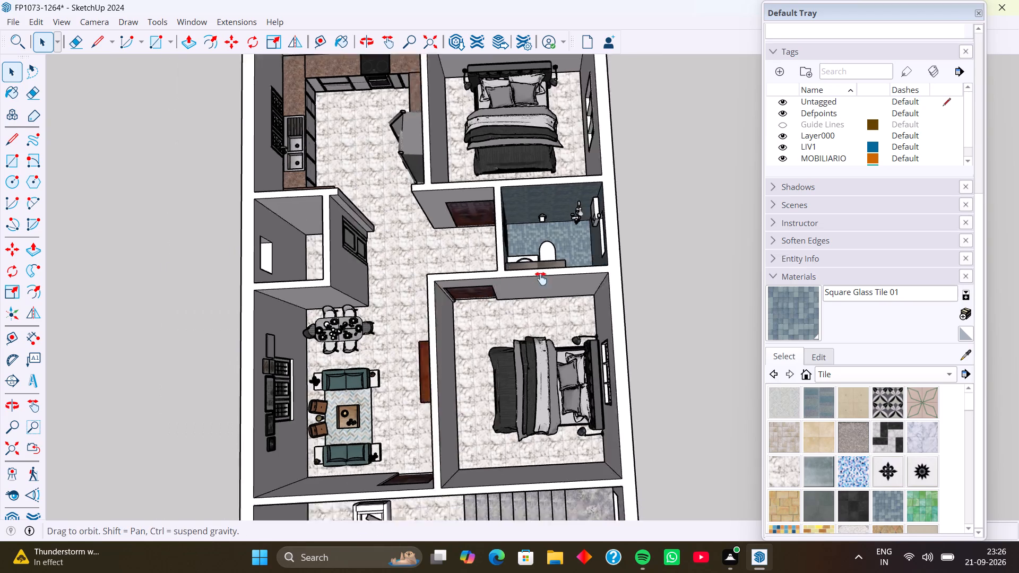
{"action": "middle_click_drag", "start_coordinate": [541, 279], "coordinate": [578, 254]}
{"action": "scroll", "coordinate": [473, 303], "scroll_direction": "up", "scroll_amount": 2}
{"action": "middle_click_drag", "start_coordinate": [490, 350], "coordinate": [483, 275]}
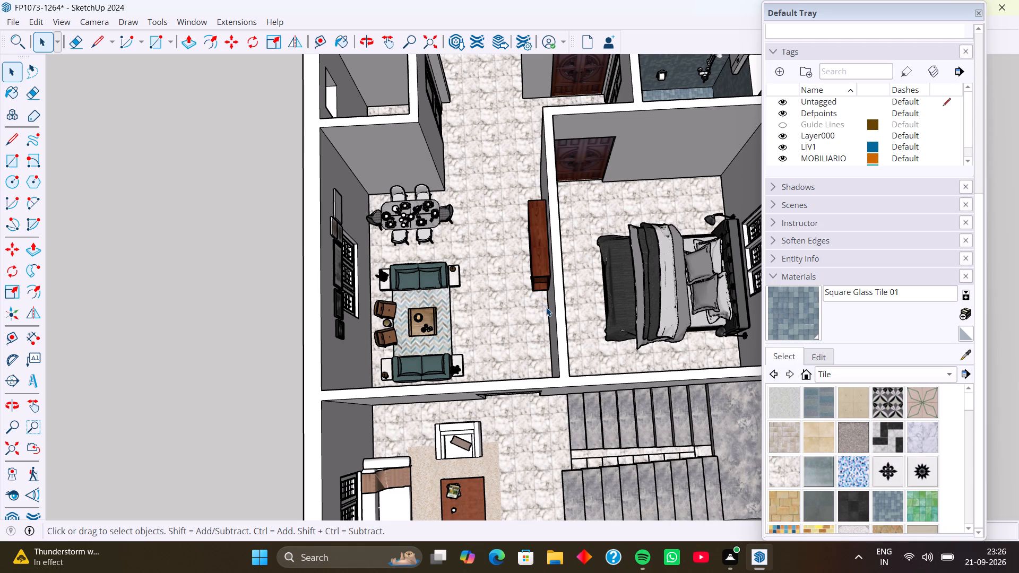
{"action": "scroll", "coordinate": [546, 307], "scroll_direction": "down", "scroll_amount": 4}
{"action": "middle_click_drag", "start_coordinate": [549, 310], "coordinate": [452, 257], "text": "shift"}
{"action": "scroll", "coordinate": [461, 268], "scroll_direction": "down", "scroll_amount": 3}
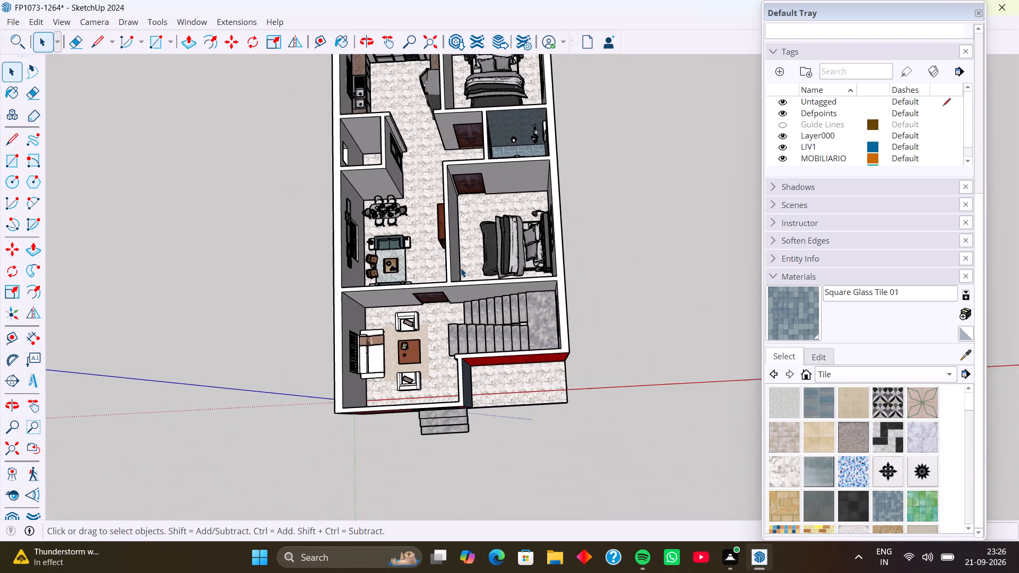
{"action": "middle_click_drag", "start_coordinate": [469, 246], "coordinate": [416, 218]}
{"action": "scroll", "coordinate": [421, 223], "scroll_direction": "down", "scroll_amount": 3}
{"action": "middle_click_drag", "start_coordinate": [414, 198], "coordinate": [436, 274]}
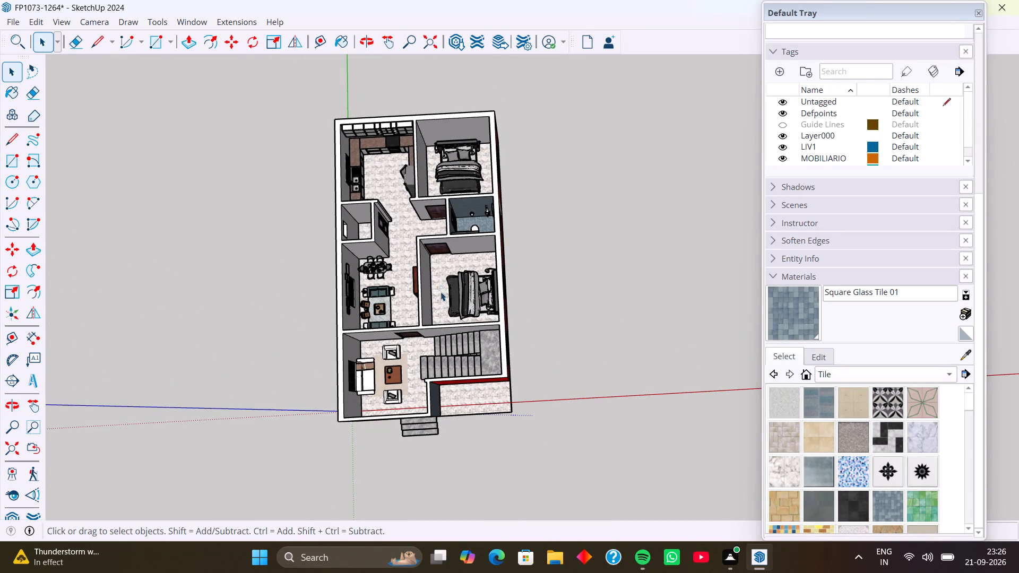
{"action": "middle_click_drag", "start_coordinate": [435, 281], "coordinate": [405, 265], "text": "shift"}
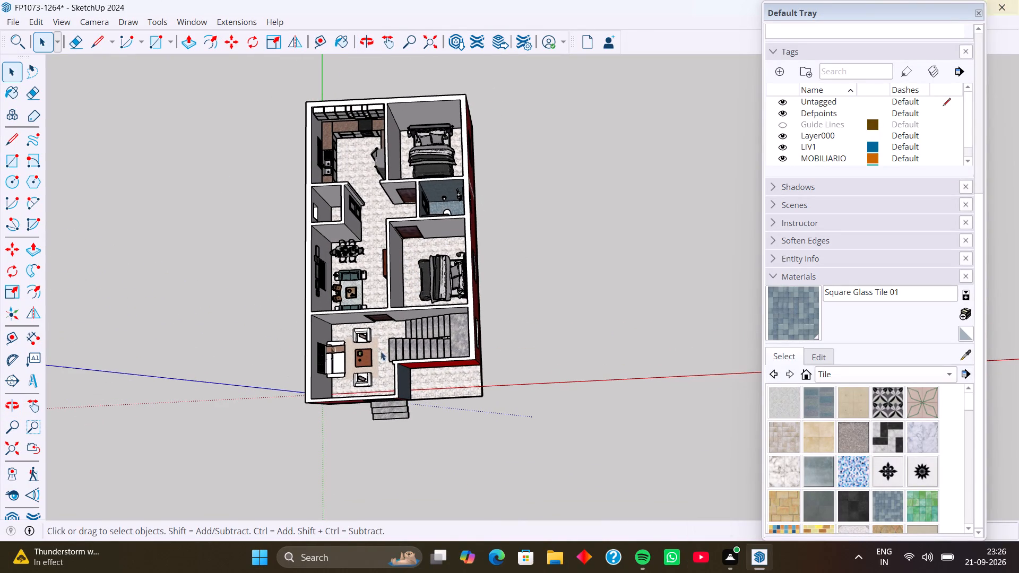
Show the house in the standard Top view with Parallel Projection.
{"action": "left_click", "coordinate": [61, 22]}
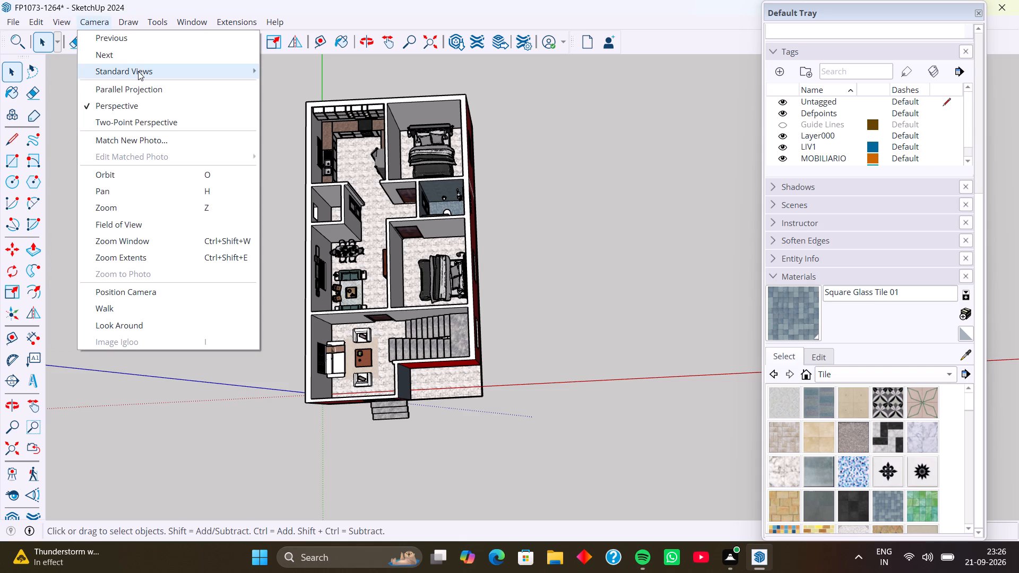
{"action": "left_click", "coordinate": [296, 72]}
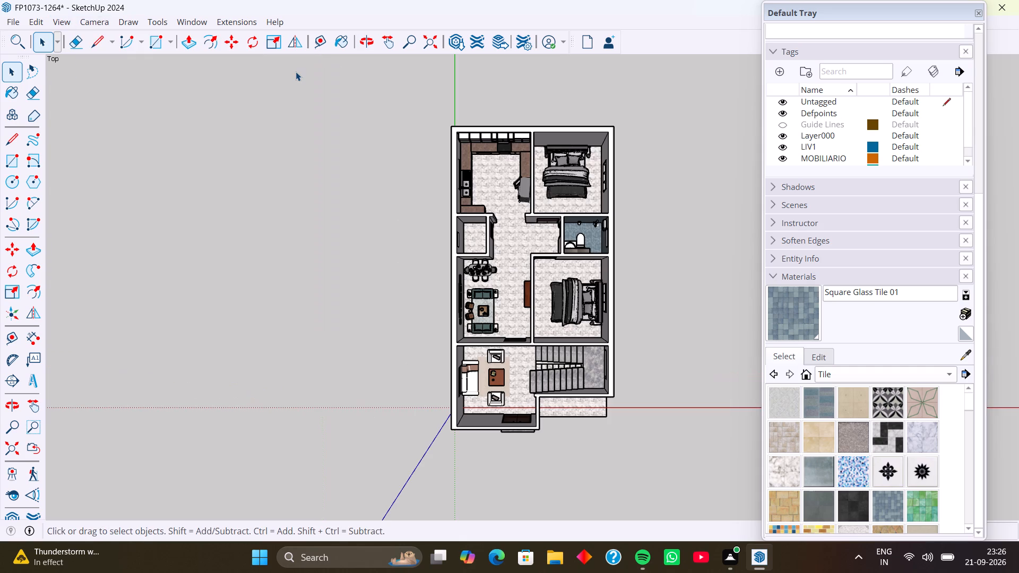
{"action": "left_click", "coordinate": [68, 23]}
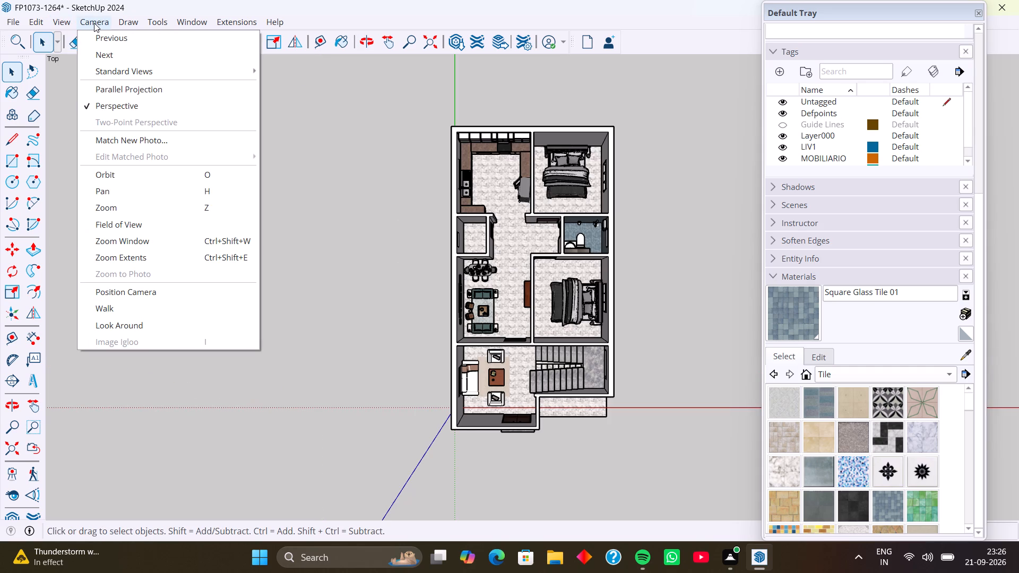
{"action": "left_click", "coordinate": [145, 91]}
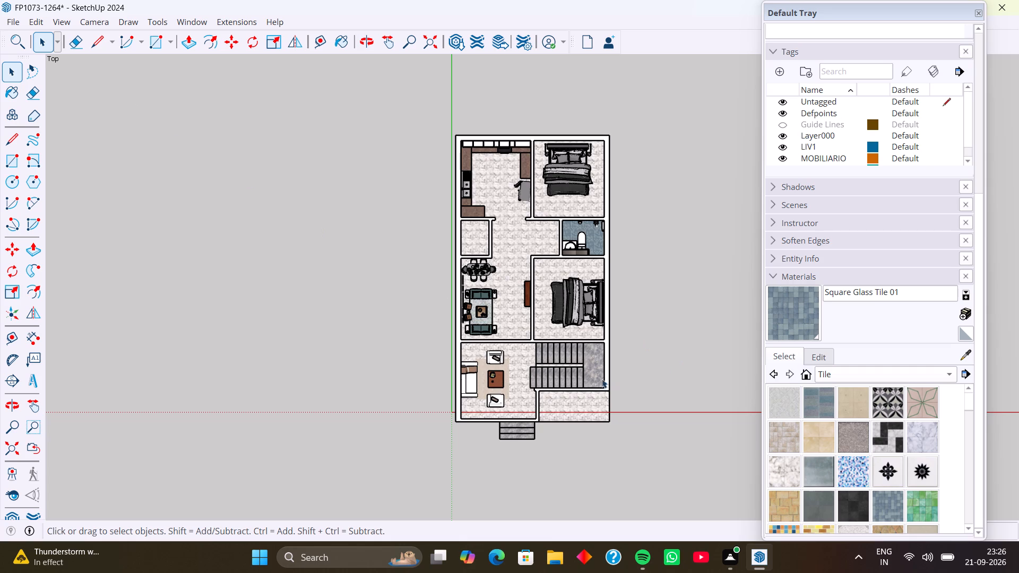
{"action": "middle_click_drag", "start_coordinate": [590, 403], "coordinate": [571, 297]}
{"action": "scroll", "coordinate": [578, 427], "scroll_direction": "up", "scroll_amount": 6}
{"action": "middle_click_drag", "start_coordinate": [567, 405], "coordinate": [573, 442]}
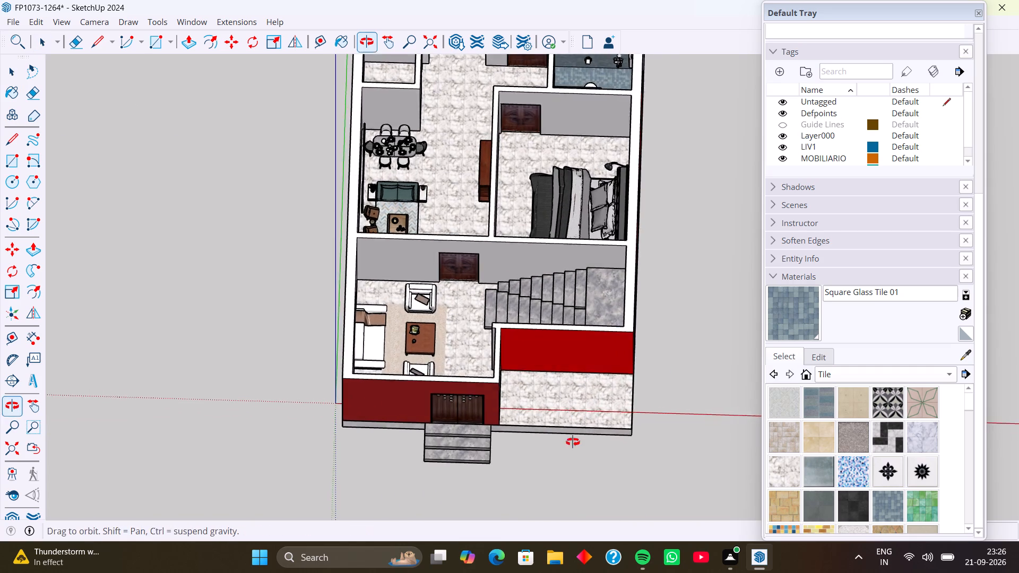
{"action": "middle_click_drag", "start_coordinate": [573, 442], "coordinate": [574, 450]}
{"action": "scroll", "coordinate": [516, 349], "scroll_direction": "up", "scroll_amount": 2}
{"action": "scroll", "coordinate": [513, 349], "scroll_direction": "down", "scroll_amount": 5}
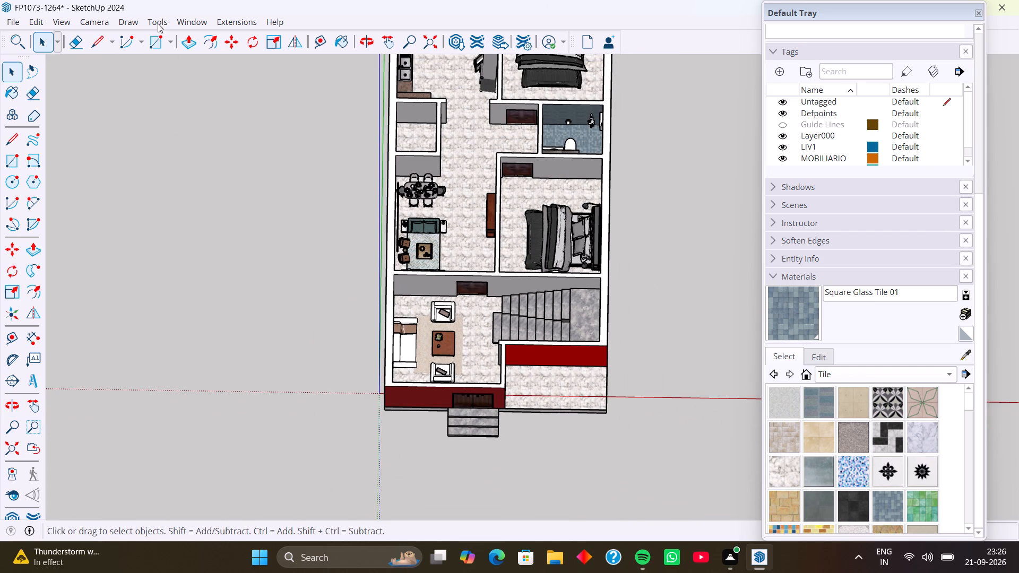
Open the 3D Warehouse and search its models for "small plants".
{"action": "left_click", "coordinate": [197, 20]}
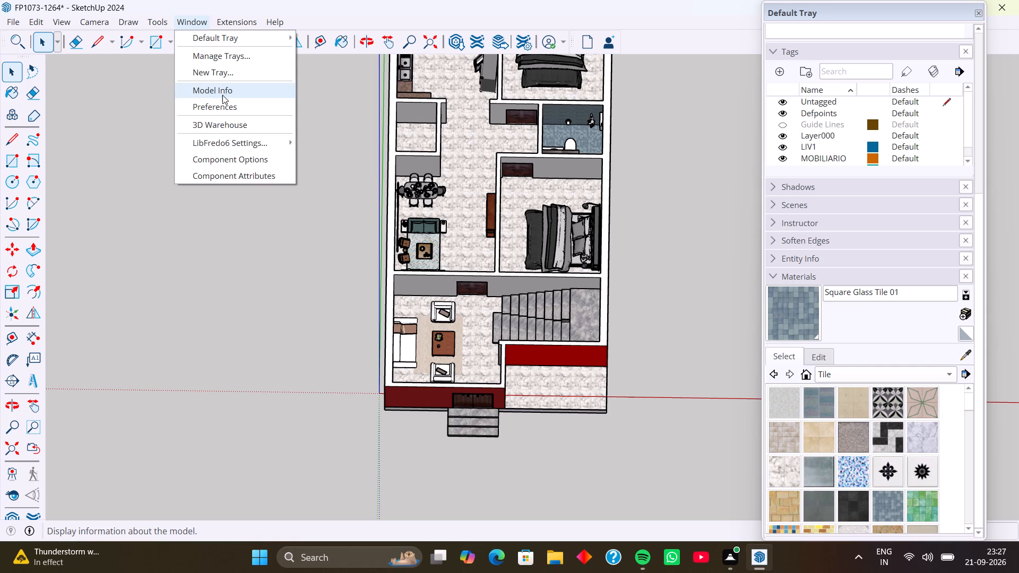
{"action": "left_click", "coordinate": [231, 120]}
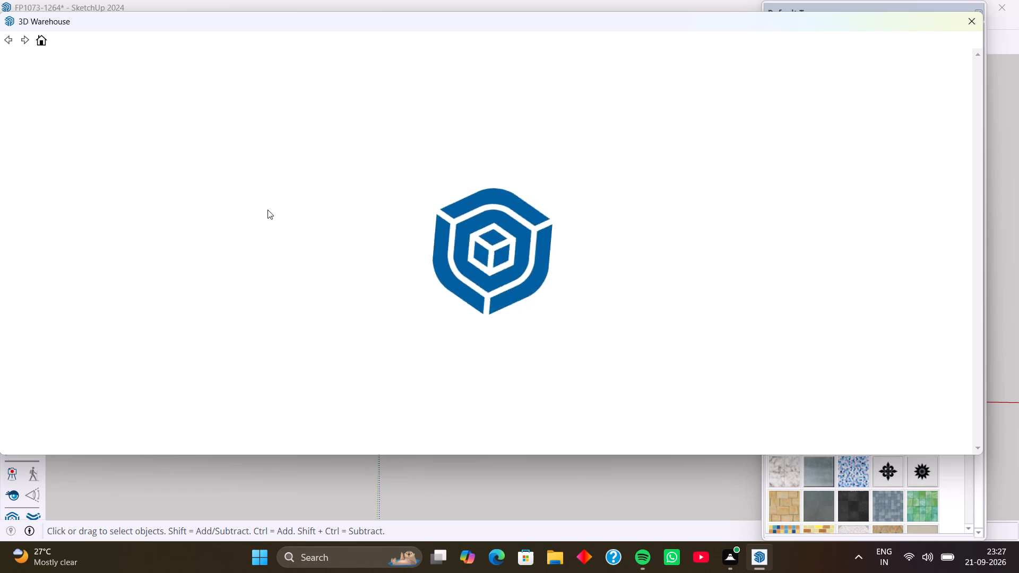
{"action": "left_click", "coordinate": [382, 71]}
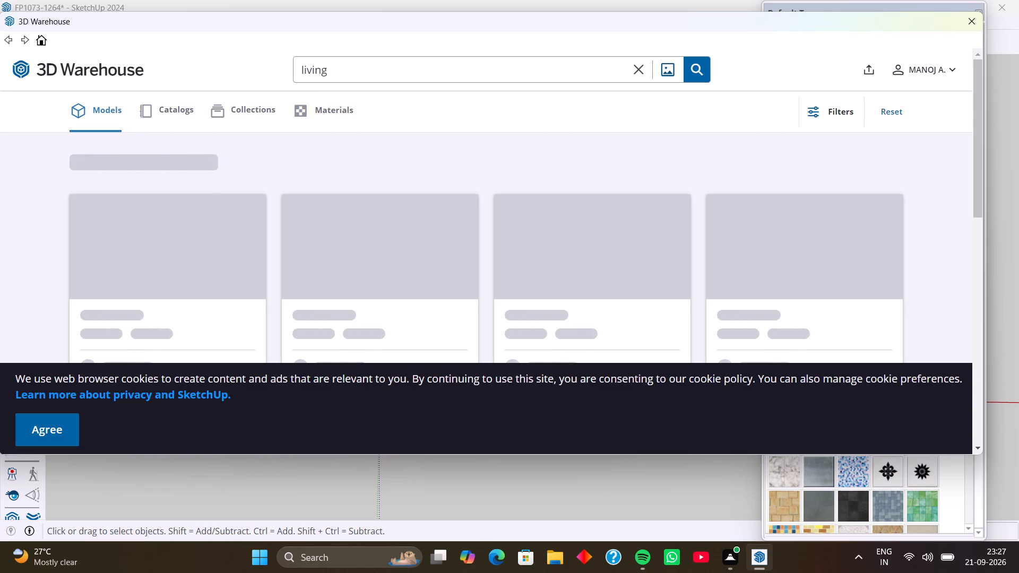
{"action": "key", "text": "BackSpace"}
{"action": "key", "text": "BackSpace"}
{"action": "key", "text": "BackSpace"}
{"action": "key", "text": "BackSpace"}
{"action": "key", "text": "BackSpace"}
{"action": "key", "text": "BackSpace"}
{"action": "key", "text": "BackSpace"}
{"action": "key", "text": "BackSpace"}
{"action": "key", "text": "BackSpace"}
{"action": "key", "text": "BackSpace"}
{"action": "key", "text": "BackSpace"}
{"action": "key", "text": "s"}
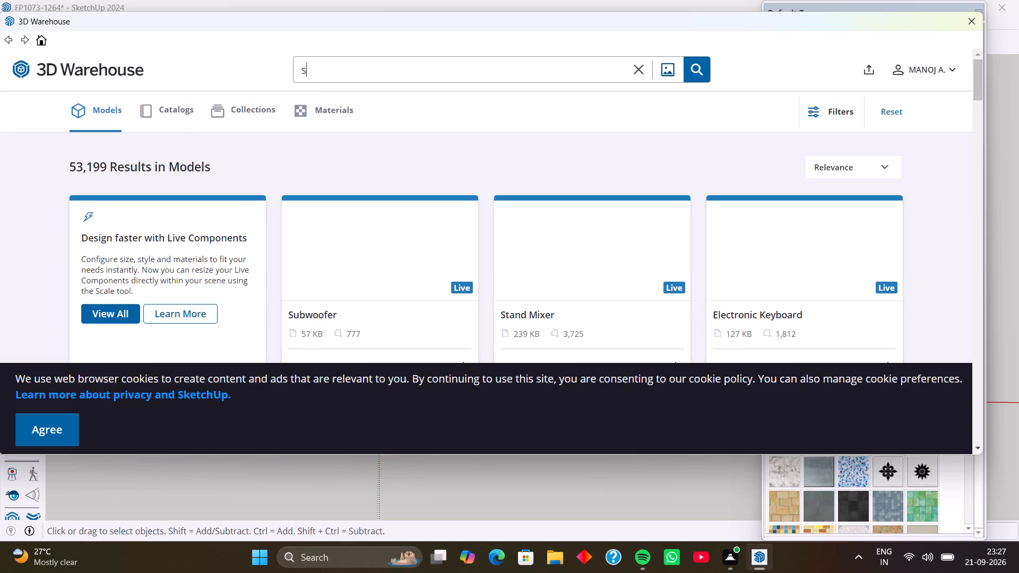
{"action": "type", "text": "mall pla"}
{"action": "type", "text": "nts"}
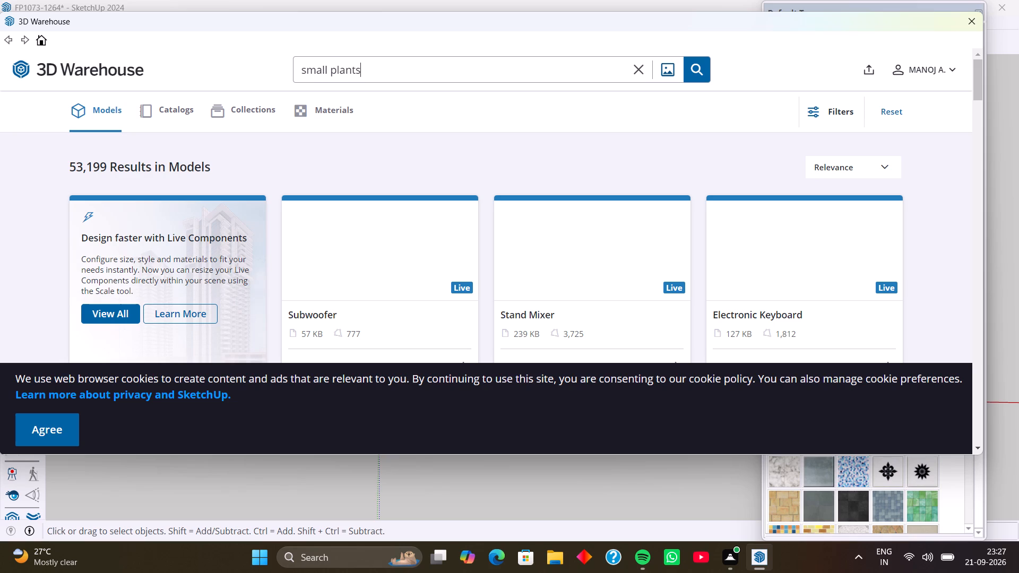
{"action": "key", "text": "Return"}
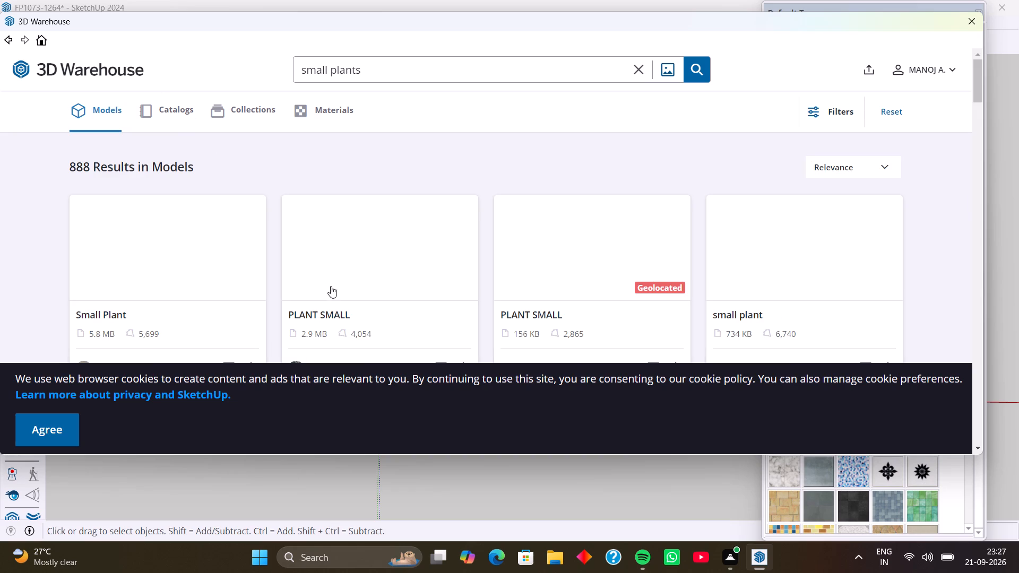
Browse the small plants search results for a potted plant model suitable for decorating the house.
{"action": "scroll", "coordinate": [428, 272], "scroll_direction": "down", "scroll_amount": 4}
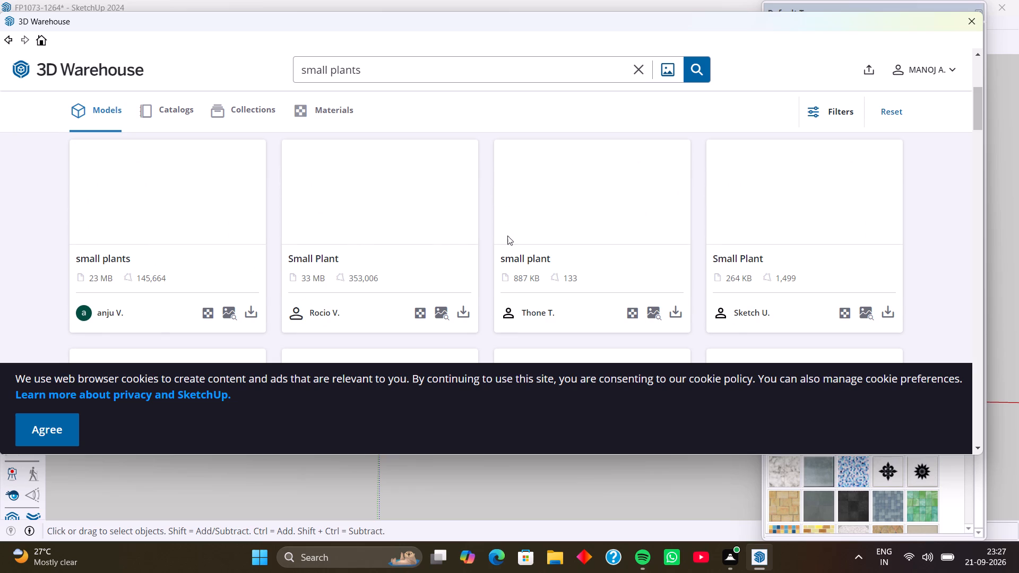
{"action": "scroll", "coordinate": [492, 231], "scroll_direction": "down", "scroll_amount": 4}
{"action": "scroll", "coordinate": [443, 251], "scroll_direction": "down", "scroll_amount": 4}
{"action": "scroll", "coordinate": [441, 251], "scroll_direction": "down", "scroll_amount": 20}
{"action": "scroll", "coordinate": [441, 251], "scroll_direction": "down", "scroll_amount": 2}
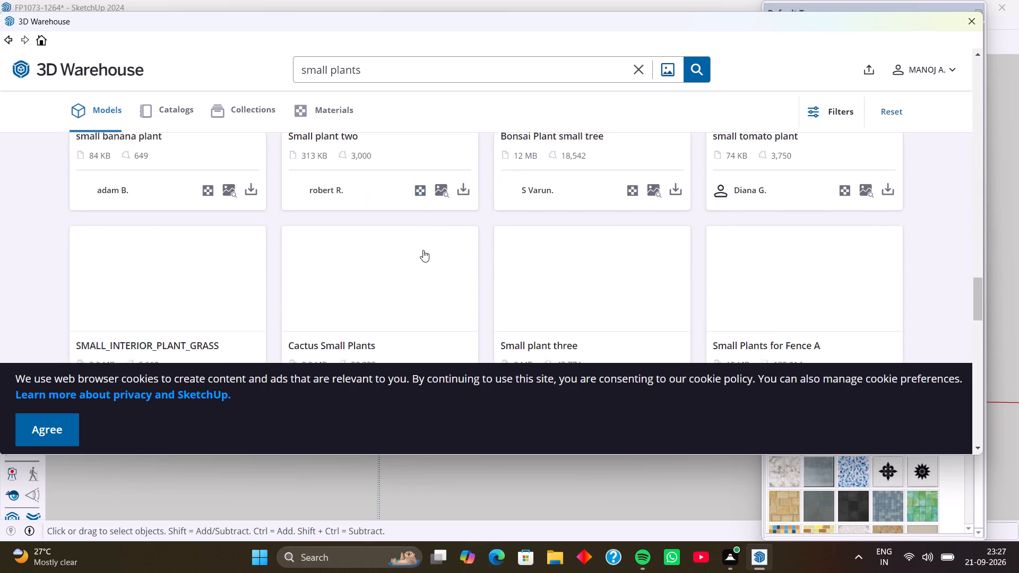
{"action": "scroll", "coordinate": [423, 250], "scroll_direction": "down", "scroll_amount": 10}
{"action": "scroll", "coordinate": [420, 253], "scroll_direction": "up", "scroll_amount": 13}
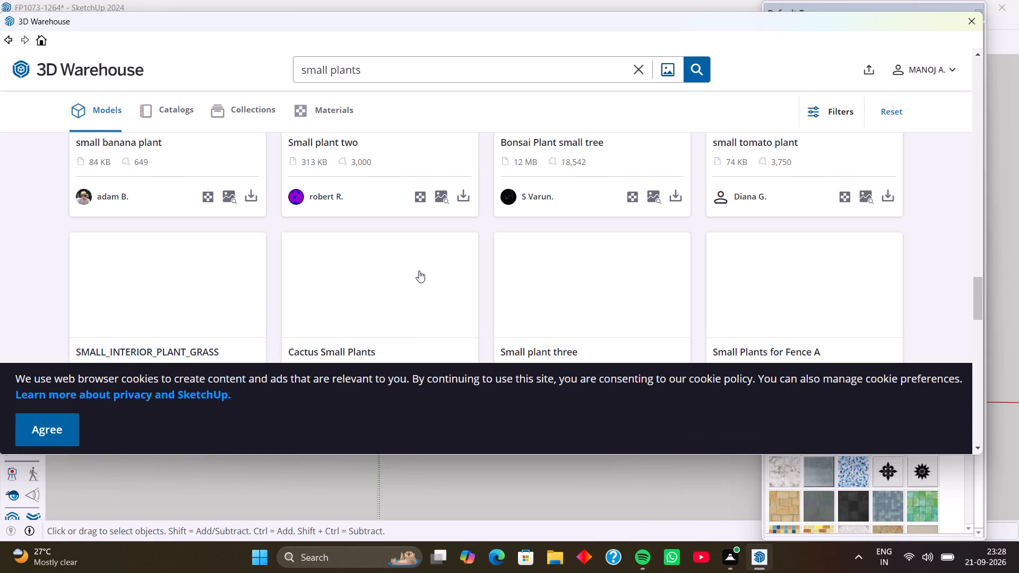
{"action": "scroll", "coordinate": [391, 263], "scroll_direction": "up", "scroll_amount": 5}
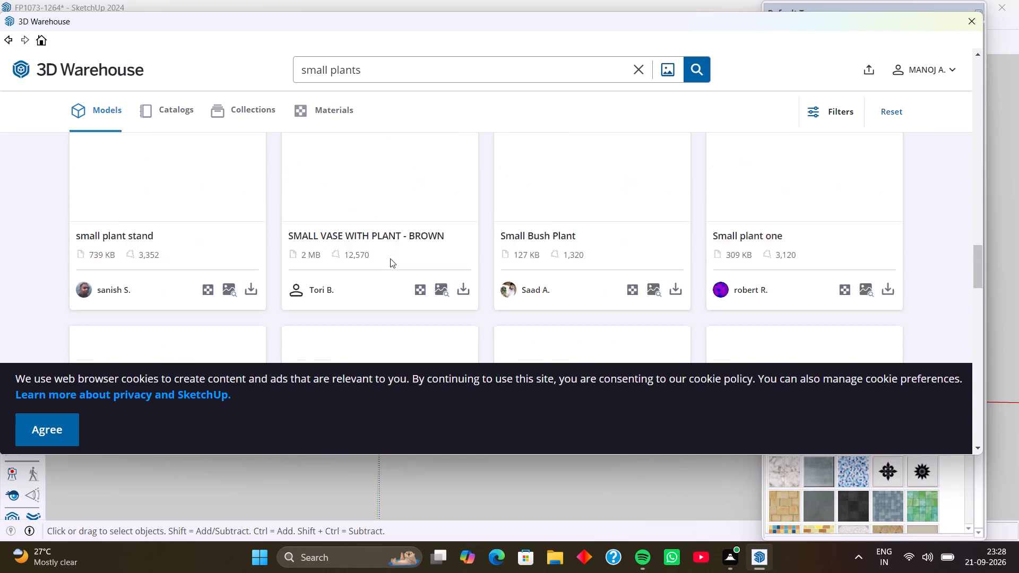
{"action": "scroll", "coordinate": [390, 258], "scroll_direction": "up", "scroll_amount": 12}
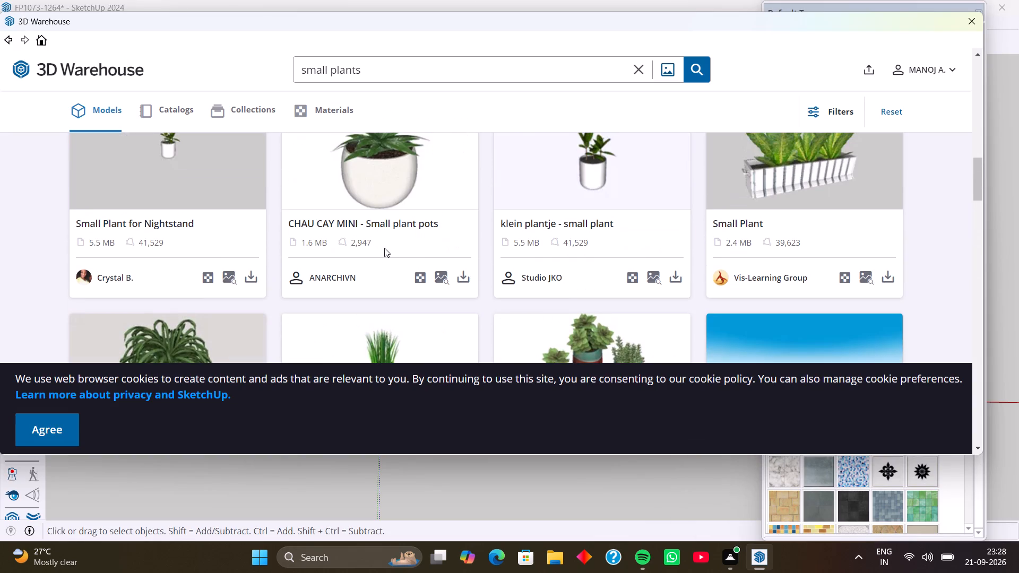
{"action": "scroll", "coordinate": [384, 248], "scroll_direction": "down", "scroll_amount": 2}
{"action": "scroll", "coordinate": [384, 248], "scroll_direction": "up", "scroll_amount": 7}
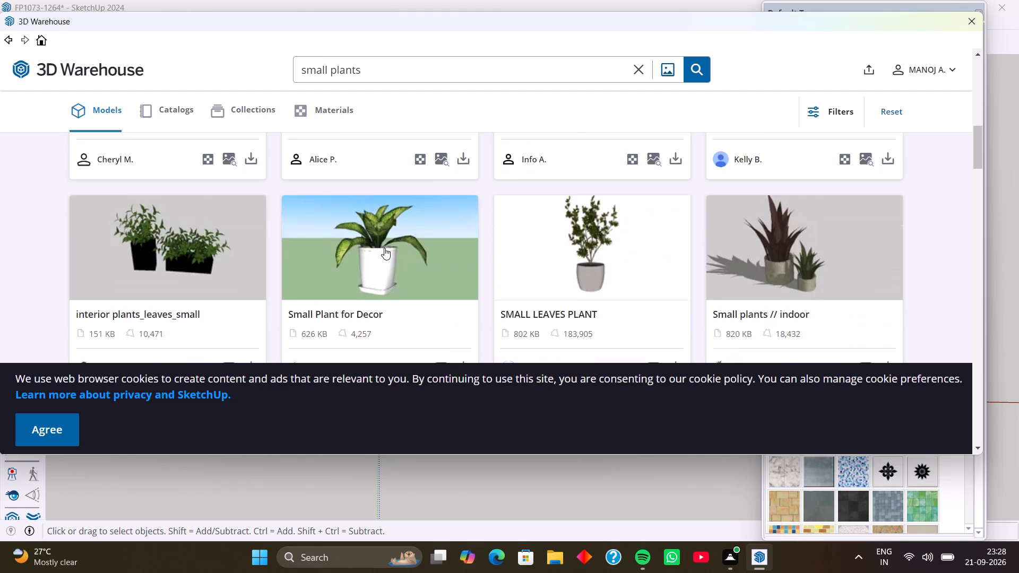
{"action": "scroll", "coordinate": [384, 248], "scroll_direction": "down", "scroll_amount": 5}
{"action": "scroll", "coordinate": [384, 248], "scroll_direction": "up", "scroll_amount": 2}
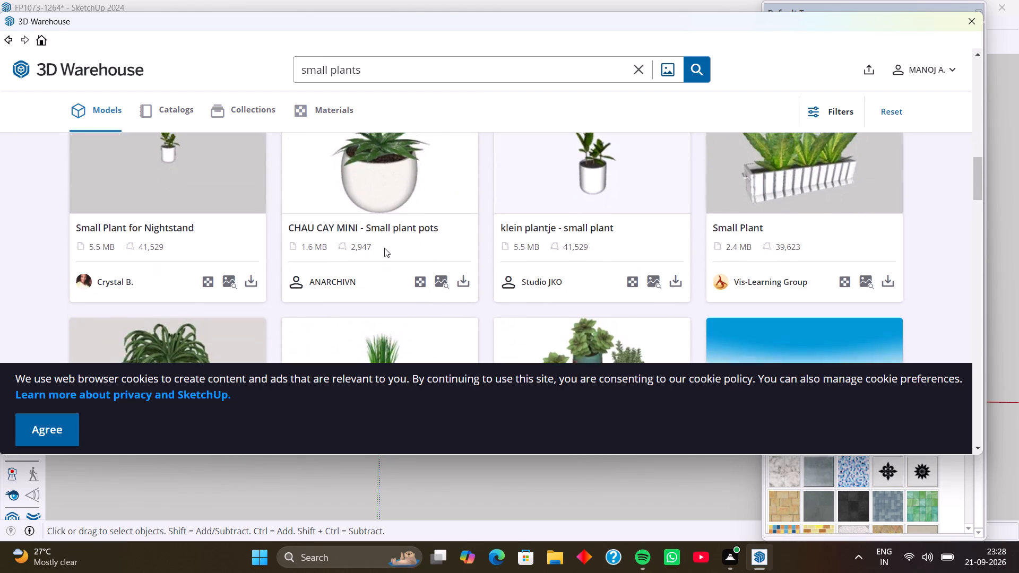
{"action": "scroll", "coordinate": [384, 248], "scroll_direction": "up", "scroll_amount": 14}
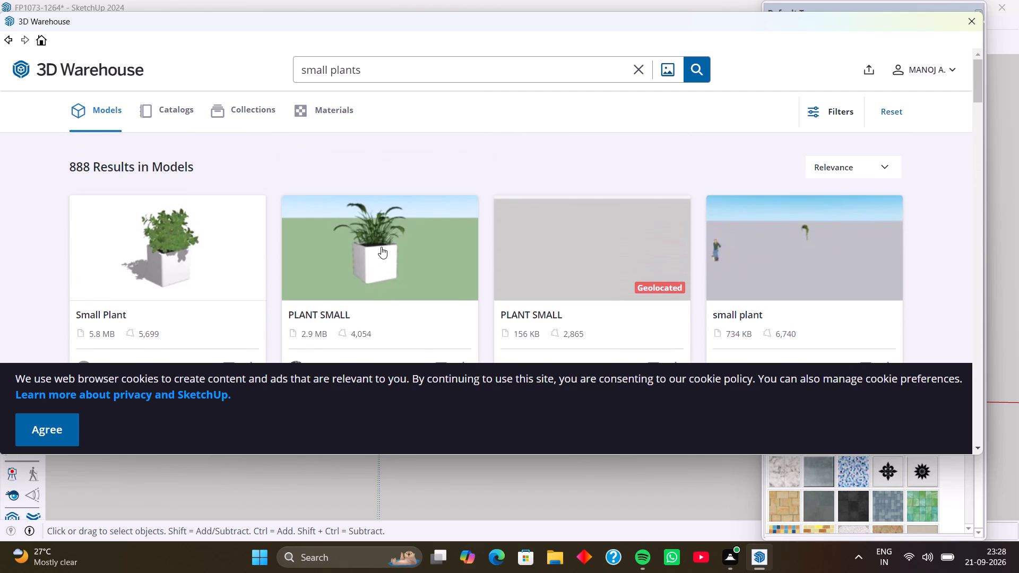
{"action": "scroll", "coordinate": [381, 247], "scroll_direction": "down", "scroll_amount": 4}
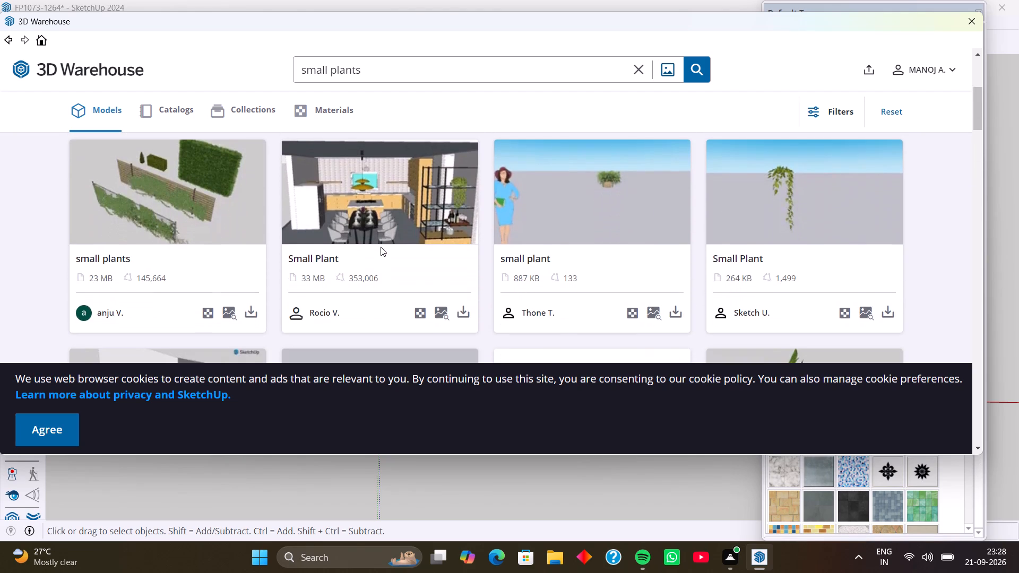
{"action": "scroll", "coordinate": [381, 247], "scroll_direction": "down", "scroll_amount": 10}
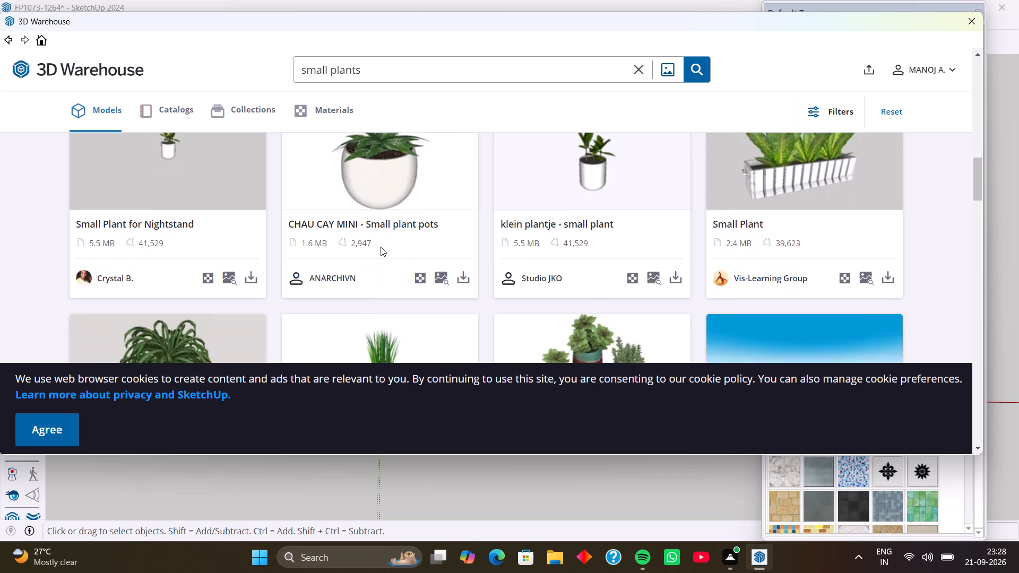
{"action": "scroll", "coordinate": [381, 247], "scroll_direction": "down", "scroll_amount": 5}
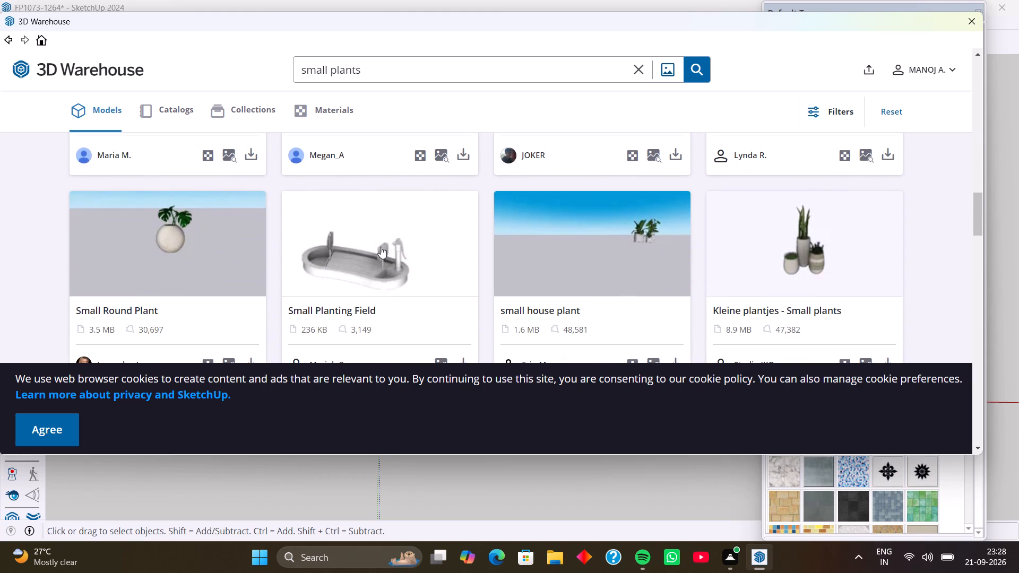
{"action": "scroll", "coordinate": [381, 247], "scroll_direction": "down", "scroll_amount": 4}
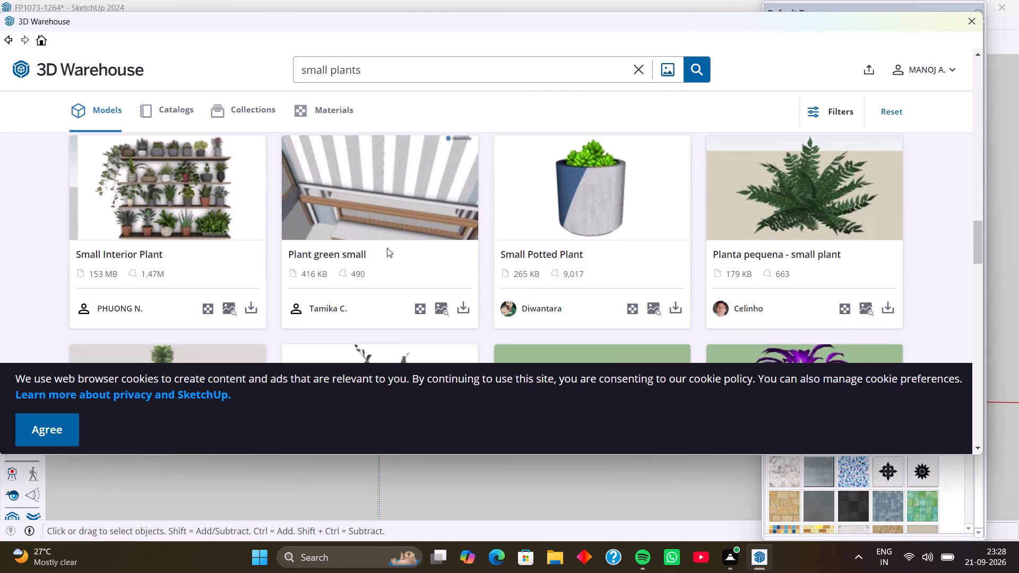
{"action": "scroll", "coordinate": [387, 248], "scroll_direction": "down", "scroll_amount": 4}
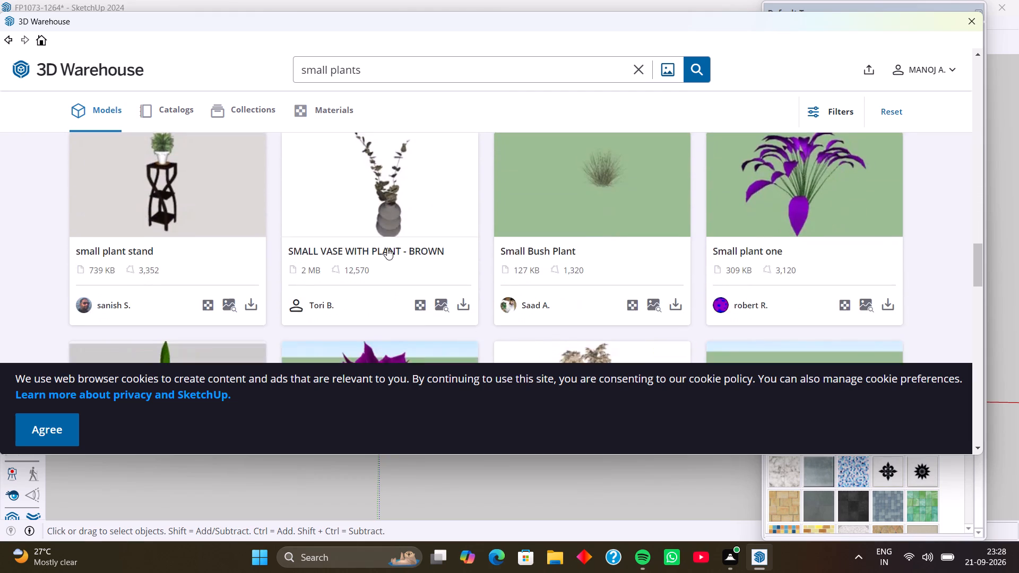
{"action": "scroll", "coordinate": [387, 248], "scroll_direction": "down", "scroll_amount": 6}
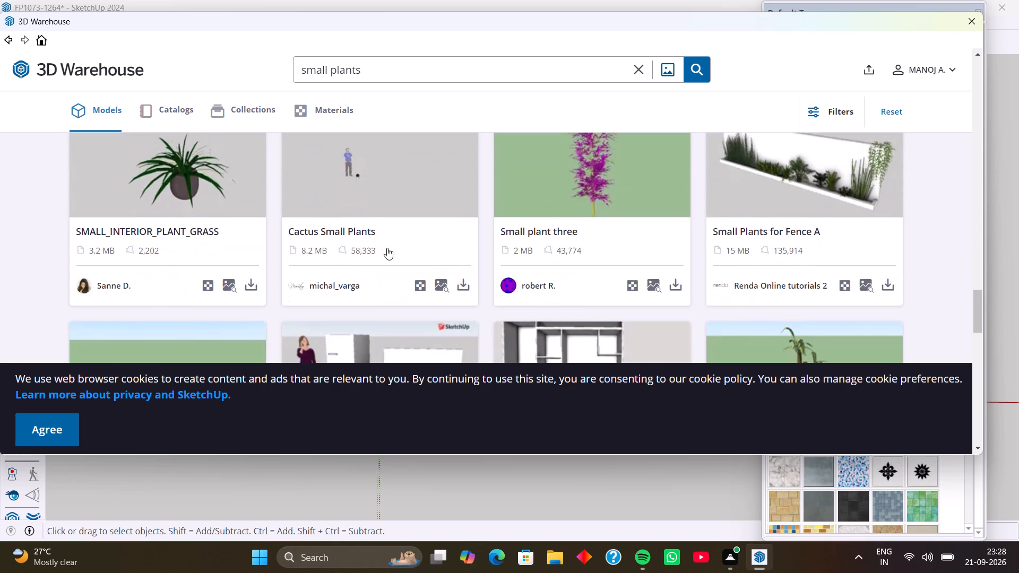
{"action": "scroll", "coordinate": [387, 248], "scroll_direction": "down", "scroll_amount": 9}
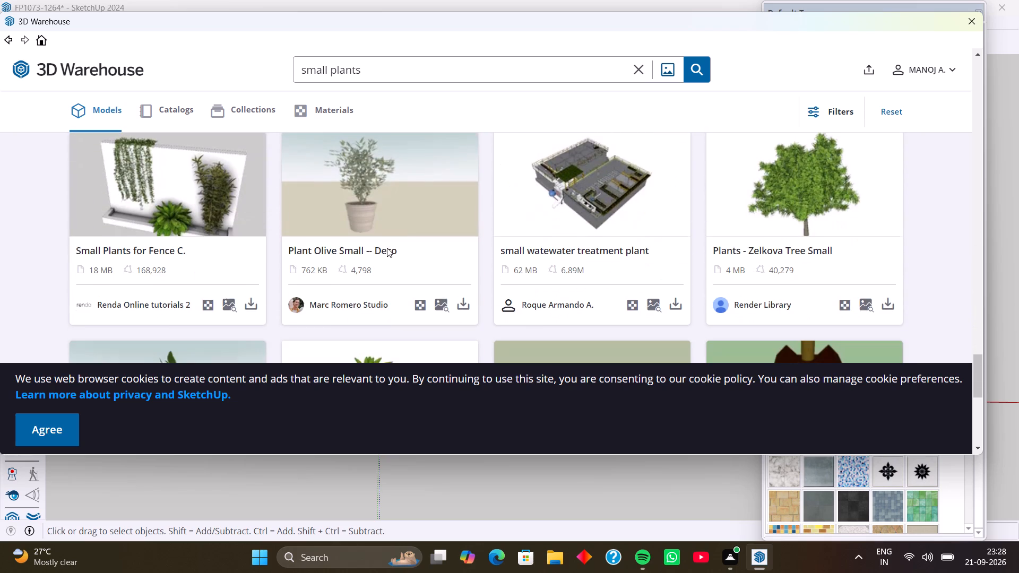
{"action": "scroll", "coordinate": [387, 248], "scroll_direction": "down", "scroll_amount": 3}
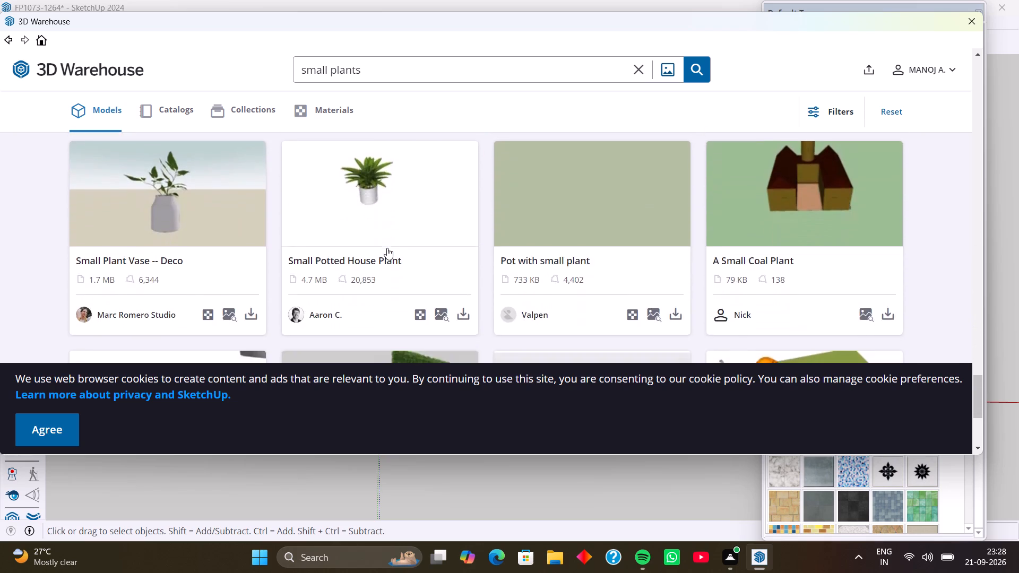
{"action": "scroll", "coordinate": [387, 248], "scroll_direction": "down", "scroll_amount": 10}
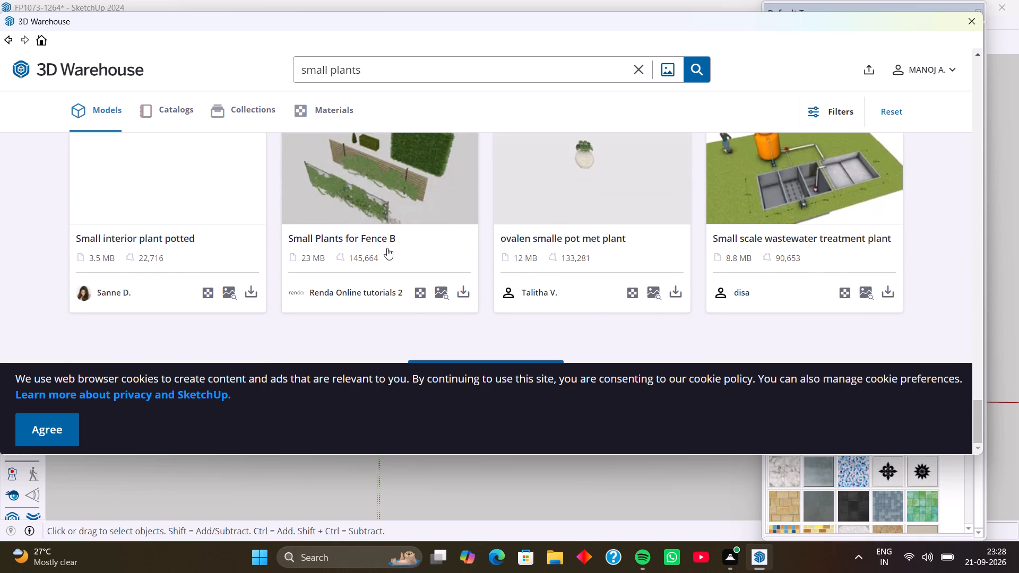
{"action": "scroll", "coordinate": [375, 268], "scroll_direction": "up", "scroll_amount": 3}
{"action": "scroll", "coordinate": [469, 249], "scroll_direction": "up", "scroll_amount": 5}
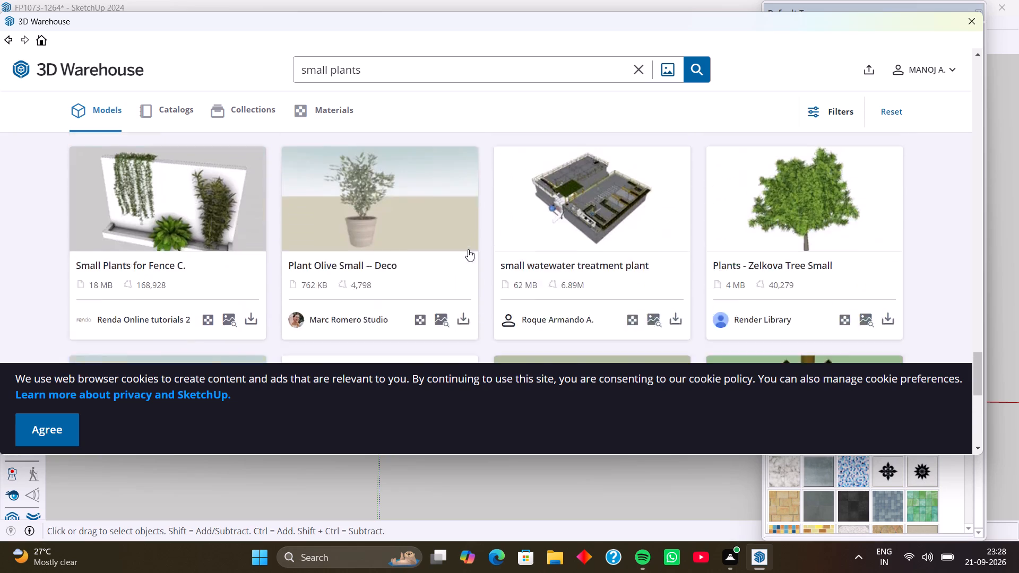
{"action": "scroll", "coordinate": [463, 249], "scroll_direction": "up", "scroll_amount": 10}
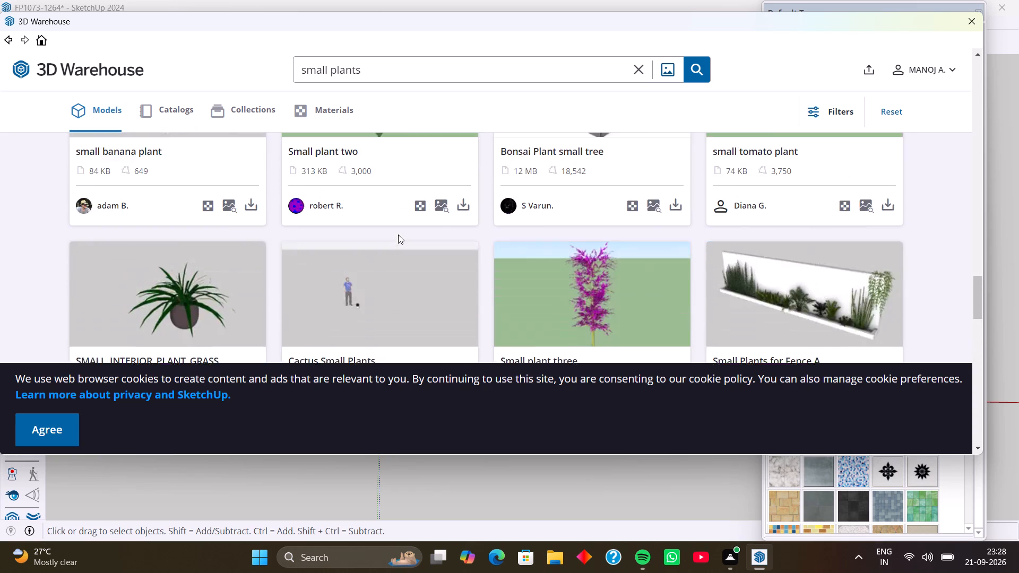
{"action": "scroll", "coordinate": [398, 235], "scroll_direction": "up", "scroll_amount": 6}
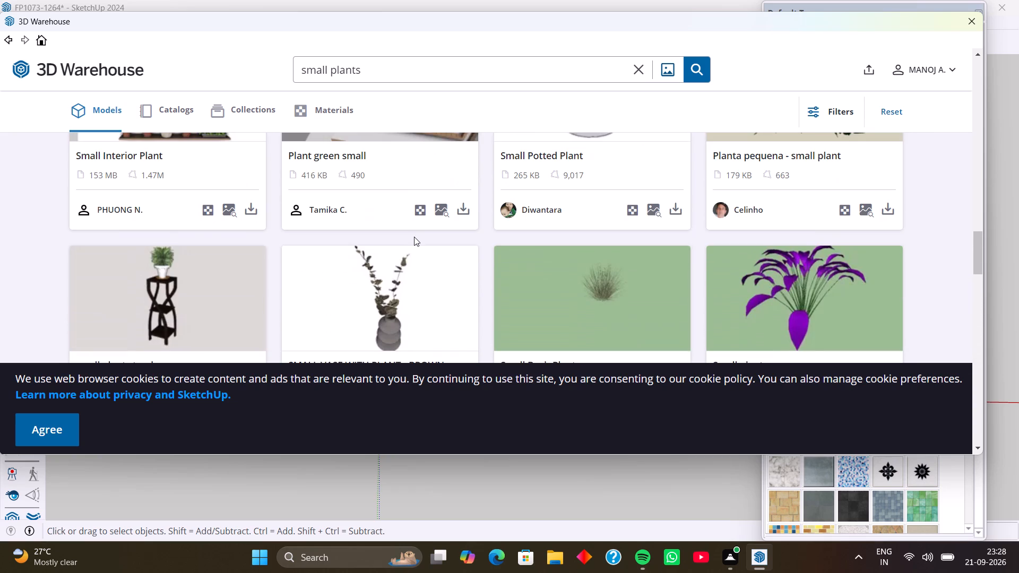
{"action": "scroll", "coordinate": [414, 237], "scroll_direction": "down", "scroll_amount": 2}
{"action": "scroll", "coordinate": [414, 237], "scroll_direction": "up", "scroll_amount": 5}
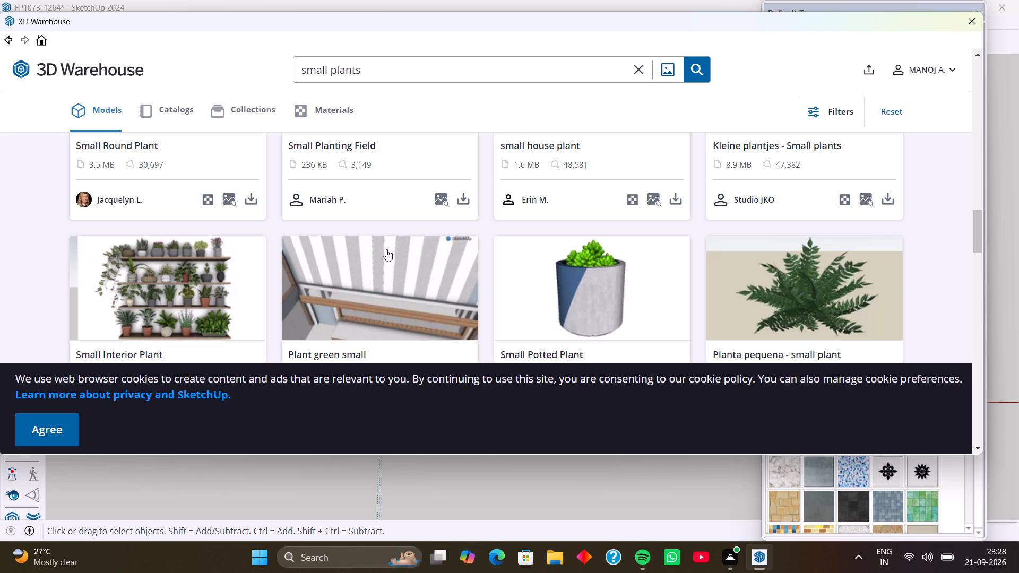
{"action": "scroll", "coordinate": [487, 254], "scroll_direction": "up", "scroll_amount": 5}
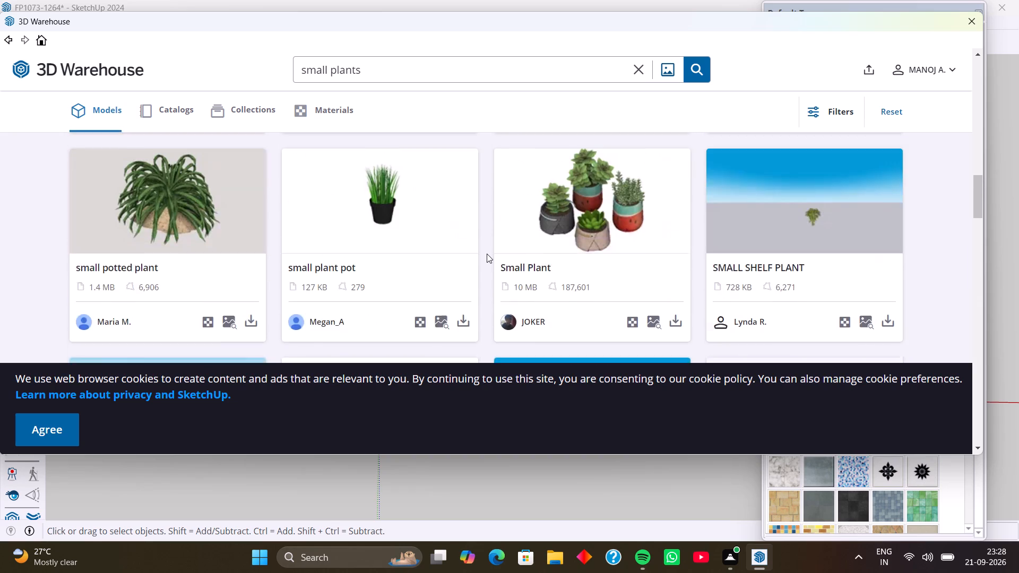
{"action": "scroll", "coordinate": [487, 254], "scroll_direction": "up", "scroll_amount": 2}
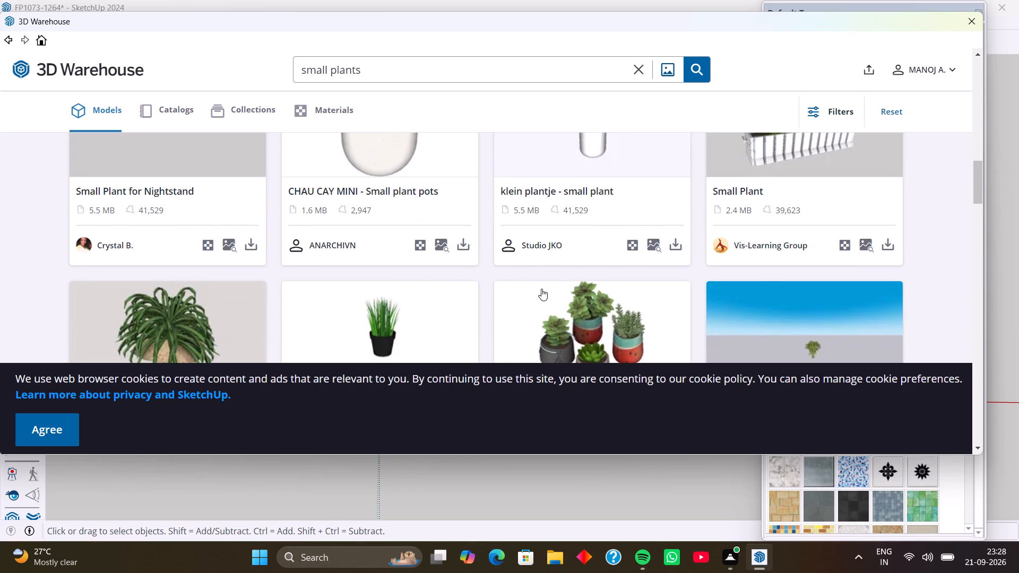
{"action": "scroll", "coordinate": [503, 255], "scroll_direction": "down", "scroll_amount": 3}
{"action": "scroll", "coordinate": [487, 256], "scroll_direction": "up", "scroll_amount": 8}
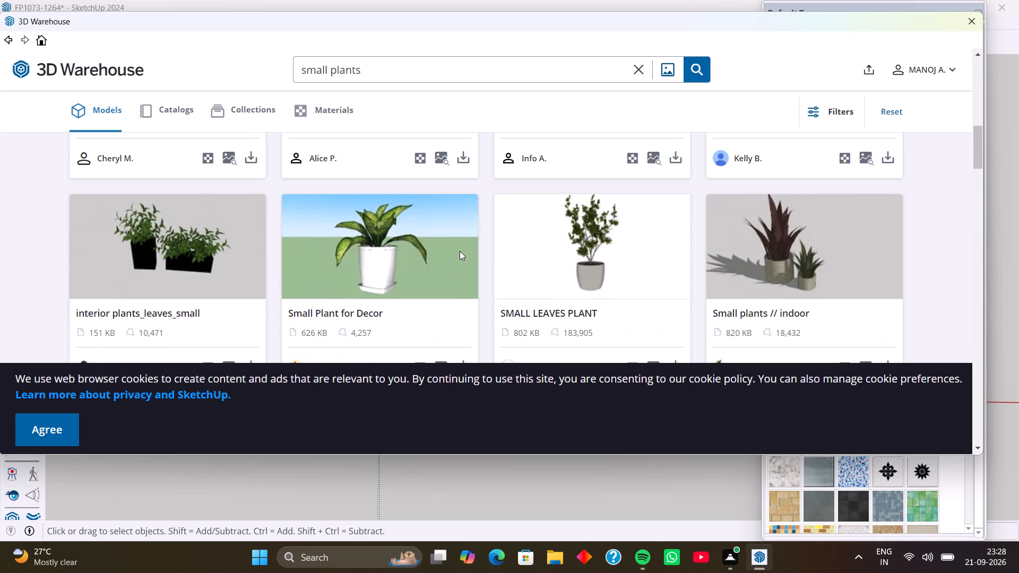
{"action": "scroll", "coordinate": [460, 251], "scroll_direction": "up", "scroll_amount": 10}
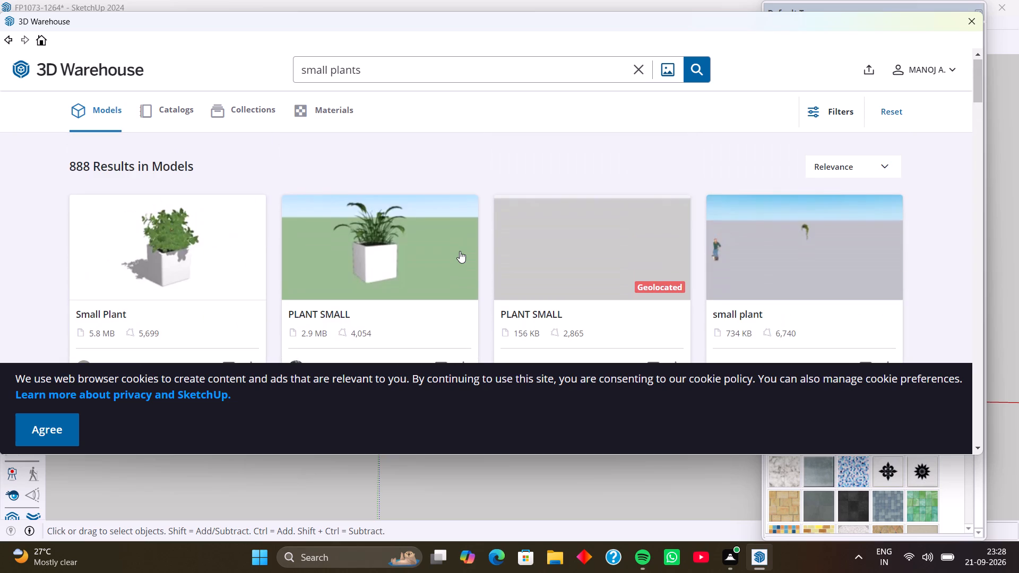
{"action": "scroll", "coordinate": [460, 251], "scroll_direction": "up", "scroll_amount": 3}
Load the 10 MB Small Plant model with four succulent pots and place it on the tiled porch floor beside the front entrance.
{"action": "scroll", "coordinate": [460, 251], "scroll_direction": "down", "scroll_amount": 16}
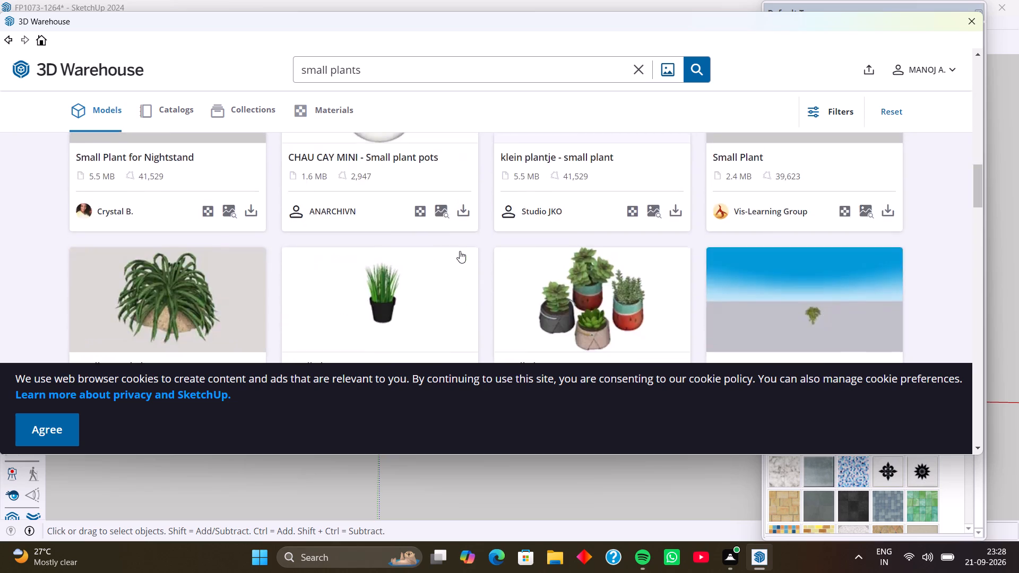
{"action": "scroll", "coordinate": [460, 251], "scroll_direction": "down", "scroll_amount": 2}
{"action": "left_click", "coordinate": [675, 225]}
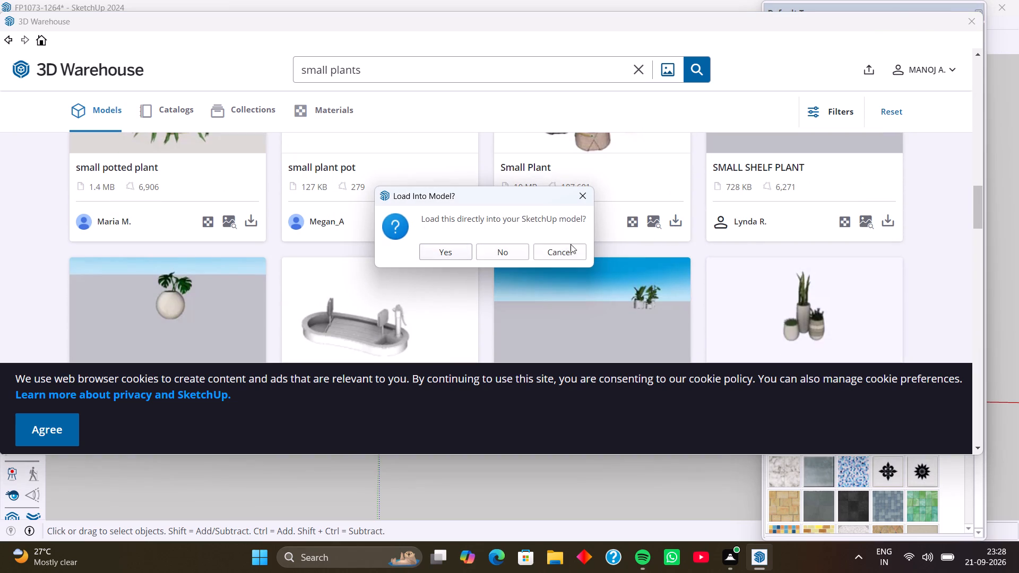
{"action": "left_click", "coordinate": [454, 248]}
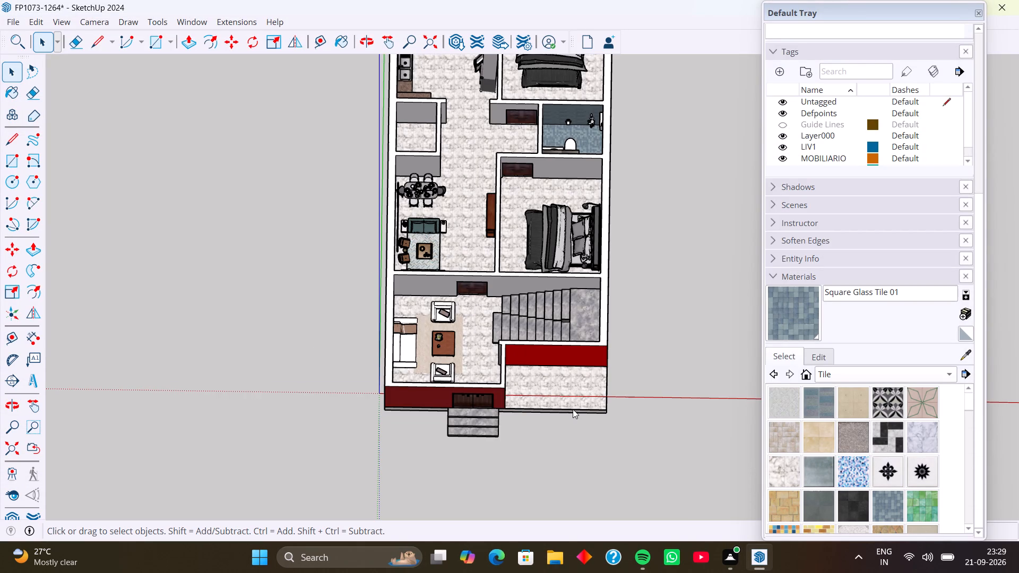
{"action": "middle_click_drag", "start_coordinate": [573, 409], "coordinate": [561, 369]}
{"action": "middle_click_drag", "start_coordinate": [603, 427], "coordinate": [558, 355], "text": "shift"}
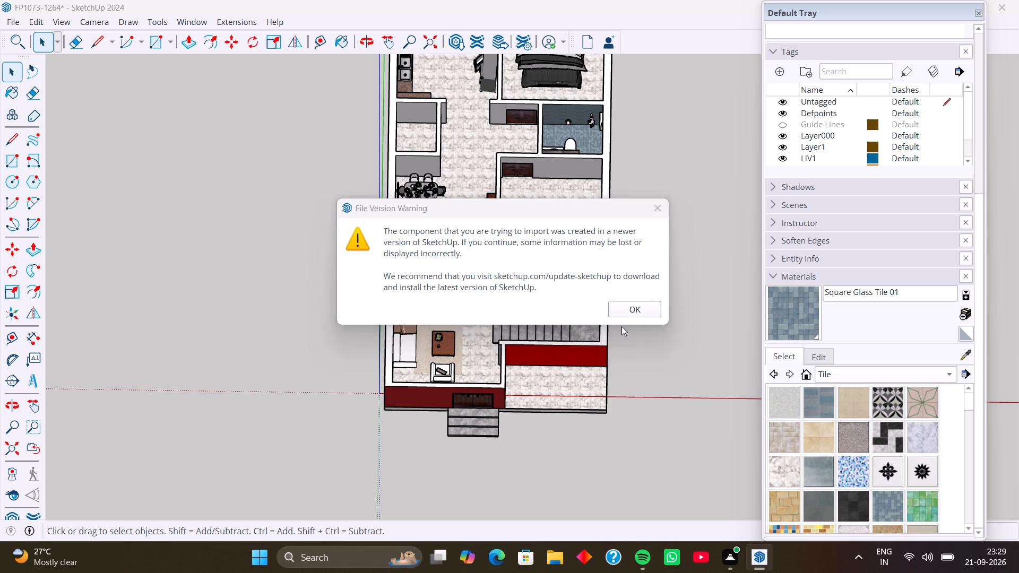
{"action": "left_click", "coordinate": [640, 313]}
{"action": "middle_click_drag", "start_coordinate": [635, 427], "coordinate": [567, 329], "text": "shift"}
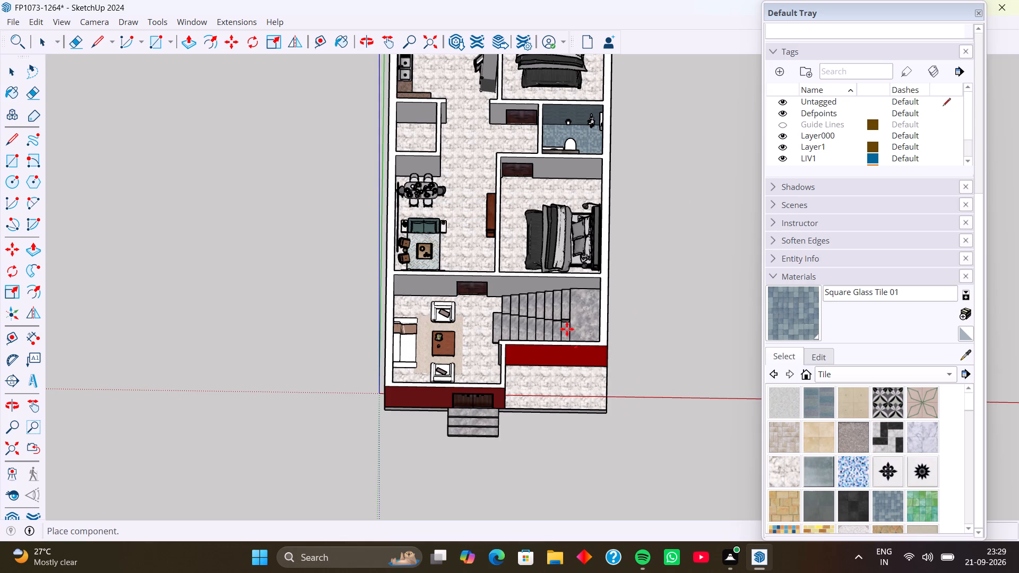
{"action": "middle_click_drag", "start_coordinate": [567, 329], "coordinate": [552, 305], "text": "shift"}
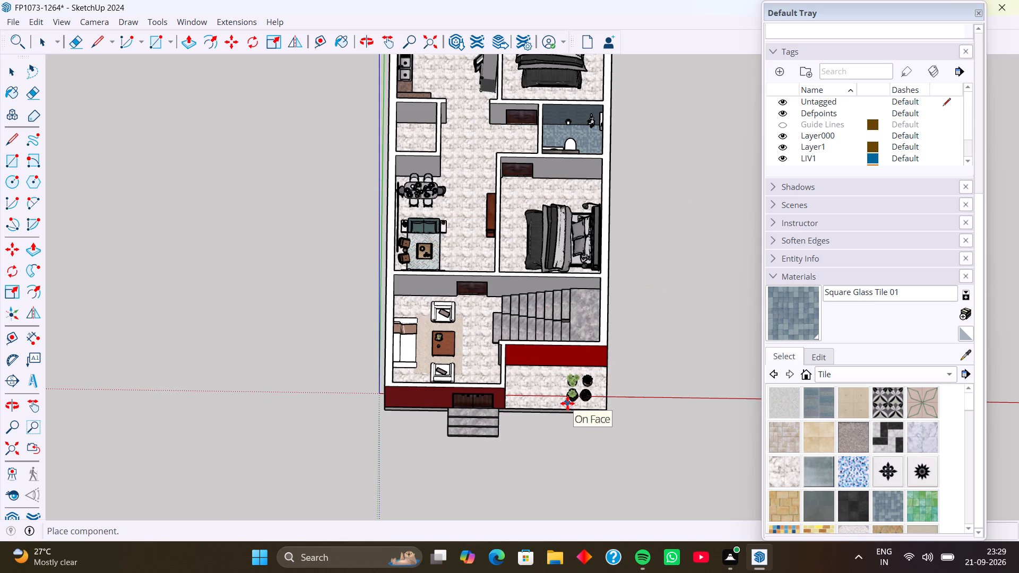
{"action": "left_click", "coordinate": [573, 401]}
Copy the four-pot plant group along the red axis toward the front door, placing the copy beside the original on the porch.
{"action": "scroll", "coordinate": [574, 403], "scroll_direction": "up", "scroll_amount": 7}
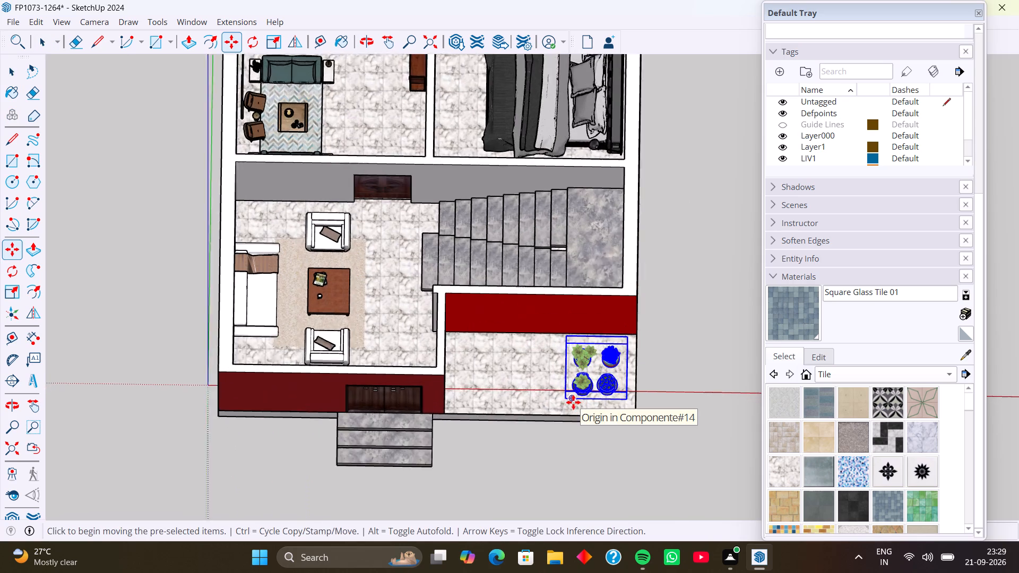
{"action": "scroll", "coordinate": [573, 402], "scroll_direction": "up", "scroll_amount": 1}
{"action": "middle_click_drag", "start_coordinate": [573, 402], "coordinate": [571, 343]}
{"action": "middle_click_drag", "start_coordinate": [582, 397], "coordinate": [566, 328]}
{"action": "scroll", "coordinate": [566, 328], "scroll_direction": "up", "scroll_amount": 3}
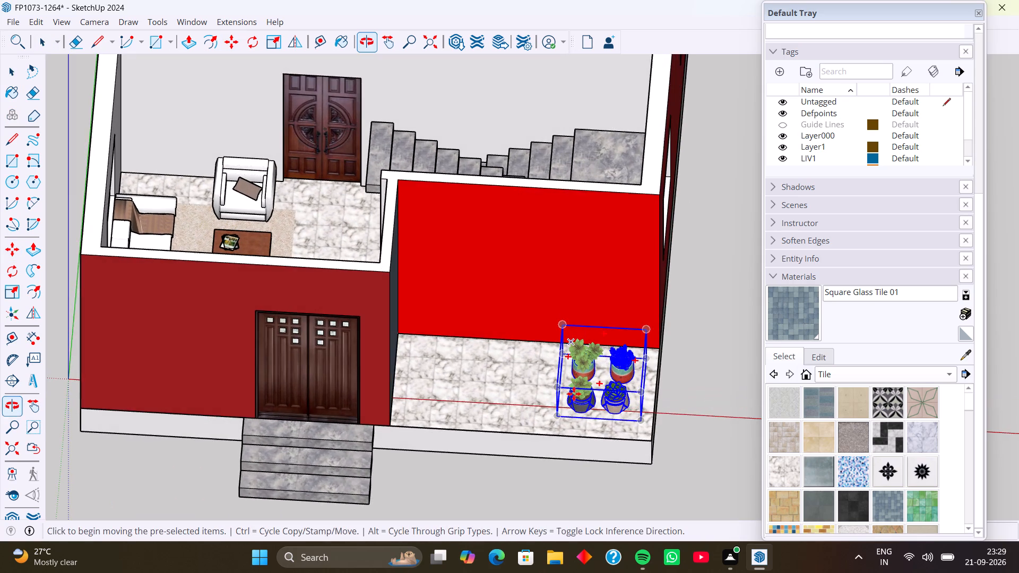
{"action": "scroll", "coordinate": [574, 394], "scroll_direction": "up", "scroll_amount": 2}
{"action": "left_click", "coordinate": [557, 420]}
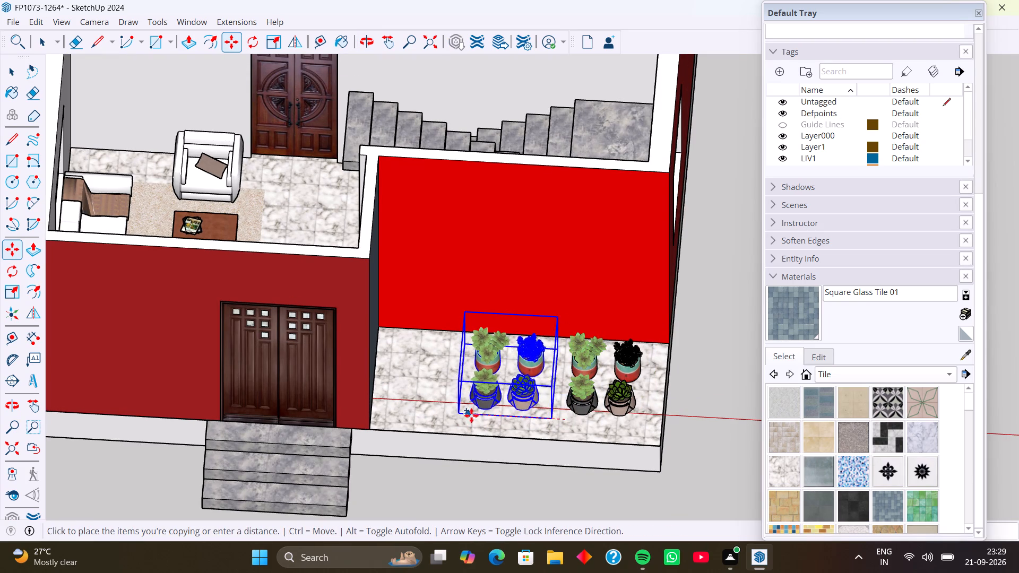
{"action": "left_click", "coordinate": [478, 415]}
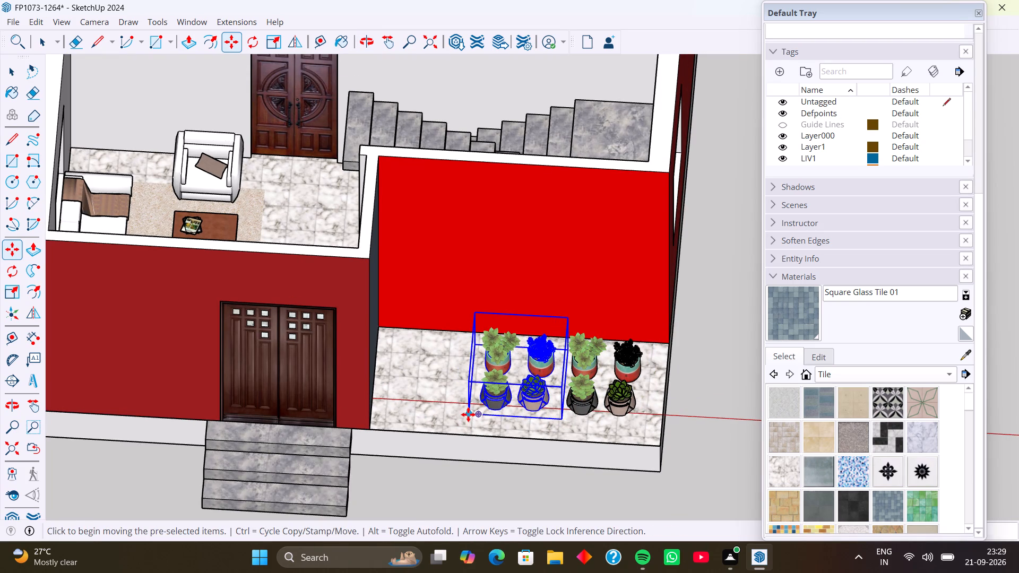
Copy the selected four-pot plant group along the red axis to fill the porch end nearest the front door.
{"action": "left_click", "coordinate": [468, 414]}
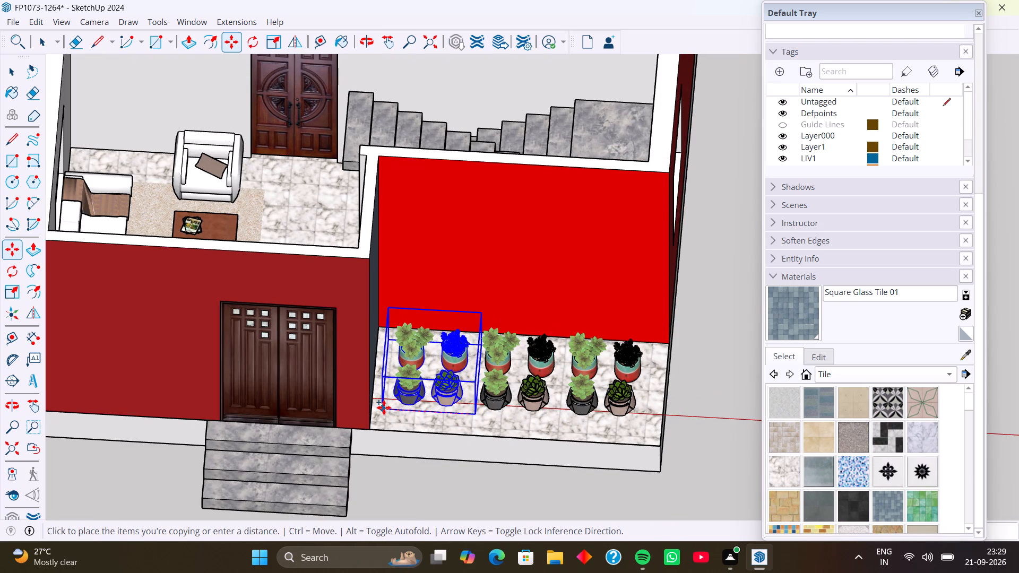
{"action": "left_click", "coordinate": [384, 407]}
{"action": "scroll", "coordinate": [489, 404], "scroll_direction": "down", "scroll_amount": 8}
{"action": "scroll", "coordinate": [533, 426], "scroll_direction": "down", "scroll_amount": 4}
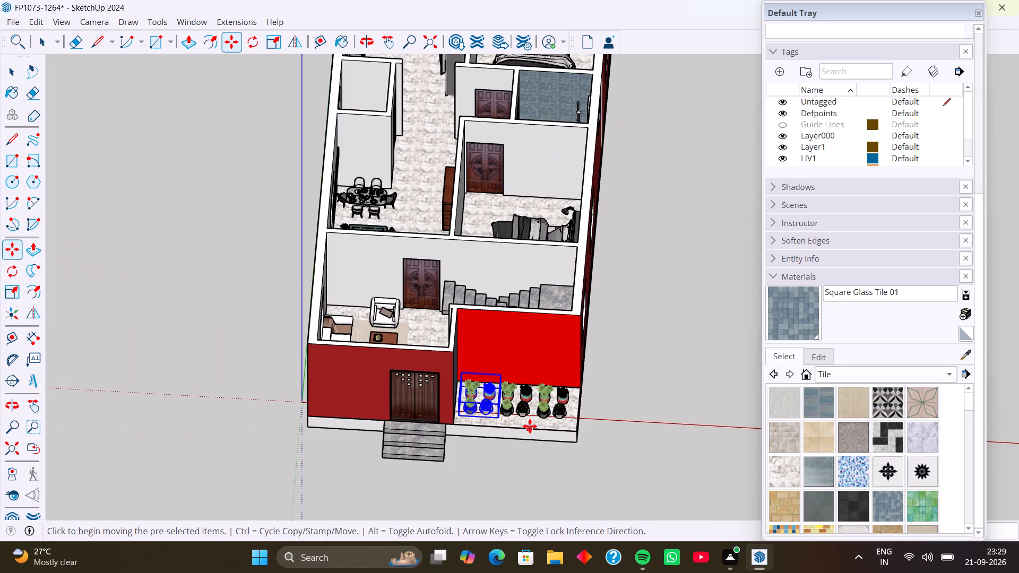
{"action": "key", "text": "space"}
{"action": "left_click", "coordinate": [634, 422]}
Open the 3D Warehouse and search its models for "plants".
{"action": "middle_click_drag", "start_coordinate": [564, 387], "coordinate": [599, 475]}
{"action": "middle_click_drag", "start_coordinate": [567, 438], "coordinate": [612, 502]}
{"action": "middle_click_drag", "start_coordinate": [567, 431], "coordinate": [671, 419]}
{"action": "middle_click_drag", "start_coordinate": [583, 385], "coordinate": [464, 357]}
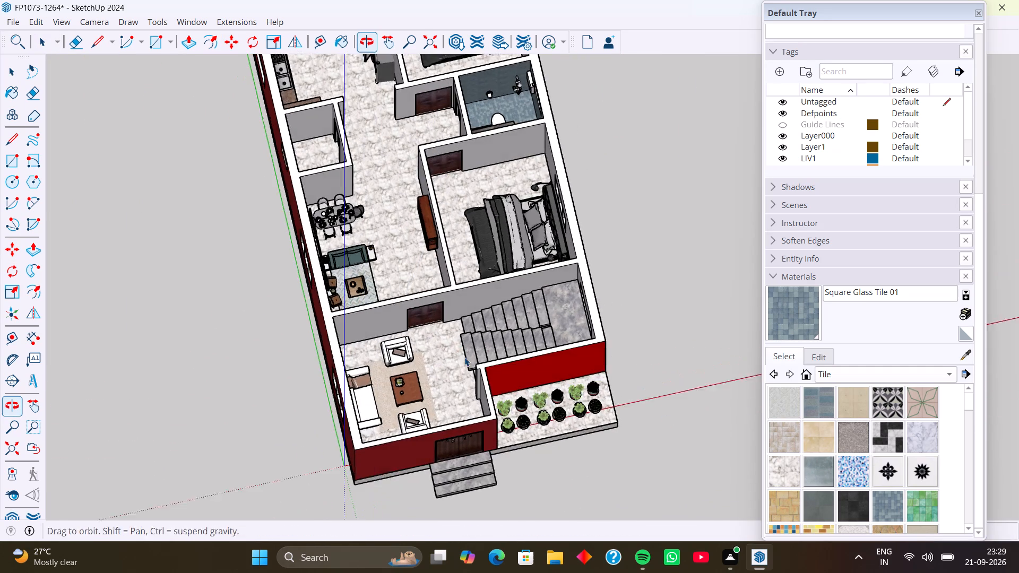
{"action": "middle_click_drag", "start_coordinate": [464, 357], "coordinate": [466, 357]}
{"action": "middle_click_drag", "start_coordinate": [581, 427], "coordinate": [478, 377]}
{"action": "scroll", "coordinate": [459, 358], "scroll_direction": "up", "scroll_amount": 1}
{"action": "left_click", "coordinate": [197, 22]}
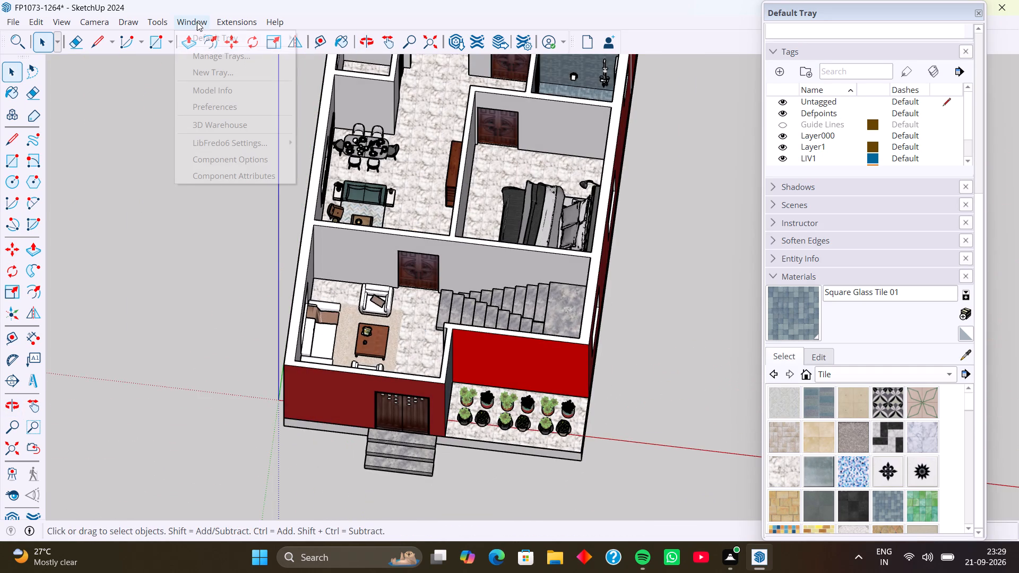
{"action": "left_click", "coordinate": [254, 127]}
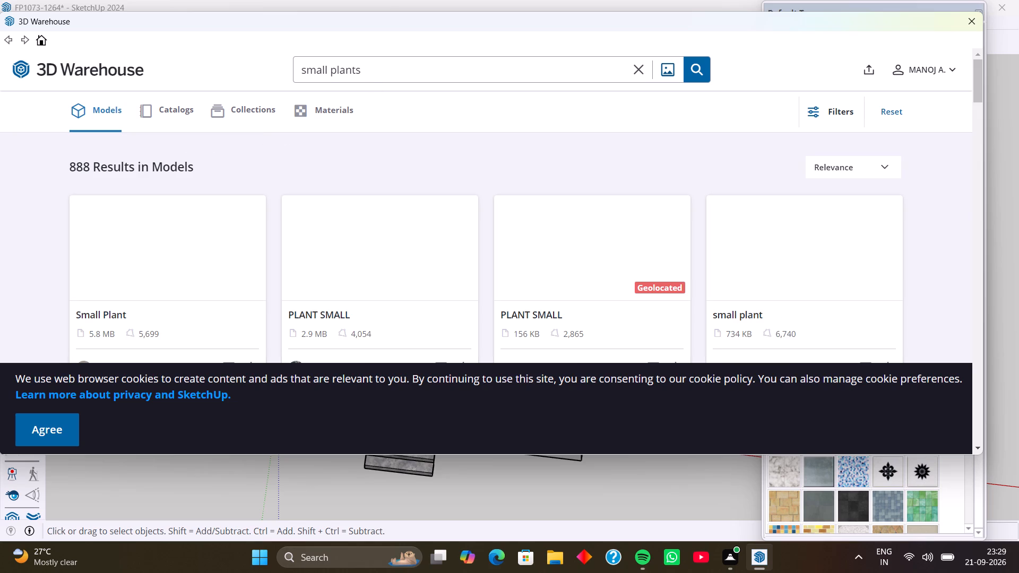
{"action": "left_click", "coordinate": [330, 66]}
{"action": "key", "text": "BackSpace"}
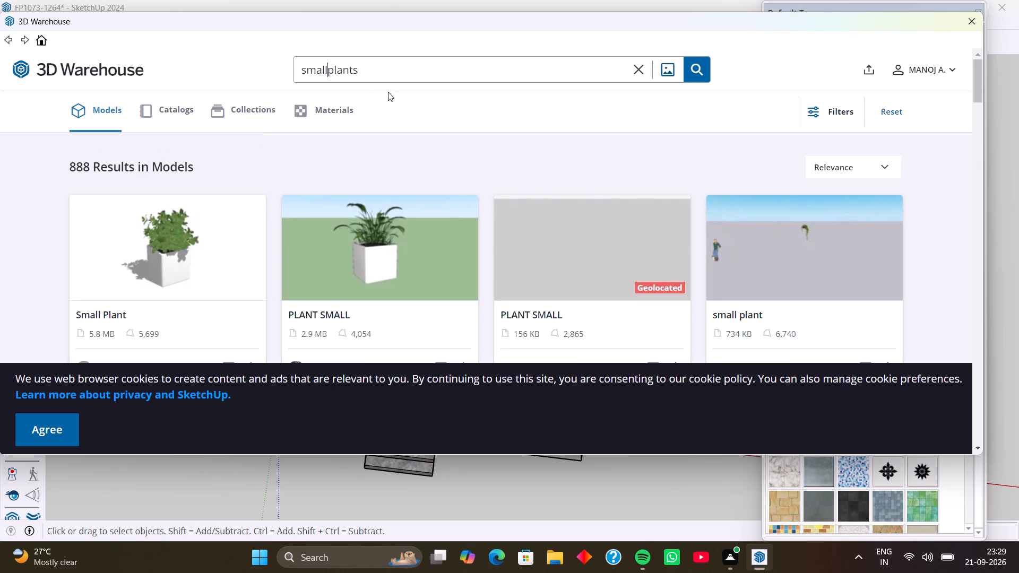
{"action": "key", "text": "BackSpace"}
{"action": "key", "text": "BackSpace"}
{"action": "key", "text": "BackSpace"}
{"action": "key", "text": "BackSpace"}
{"action": "key", "text": "BackSpace"}
{"action": "key", "text": "Return"}
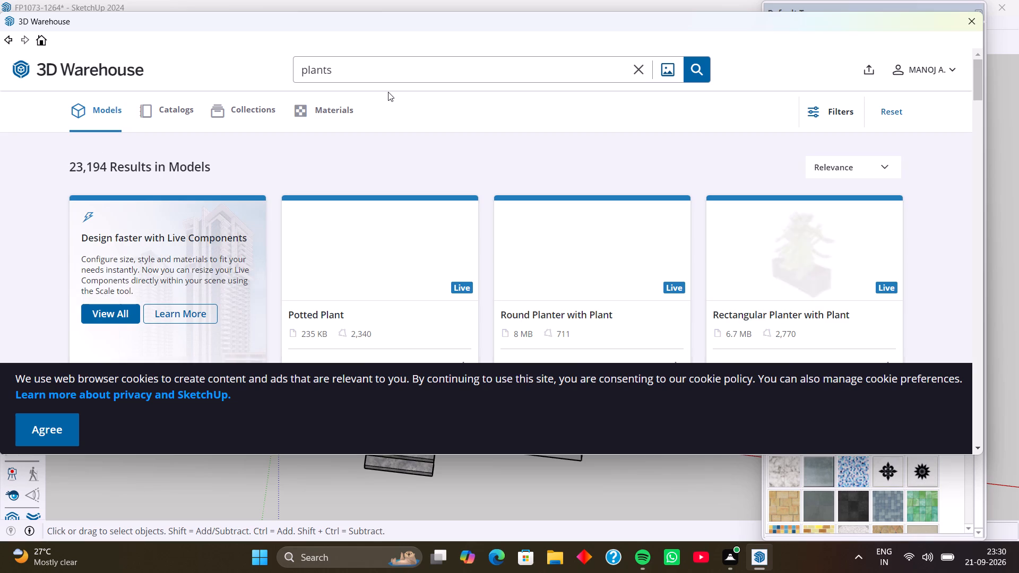
Browse the plants search results for a larger potted plant arrangement suitable for the front porch.
{"action": "scroll", "coordinate": [615, 342], "scroll_direction": "down", "scroll_amount": 2}
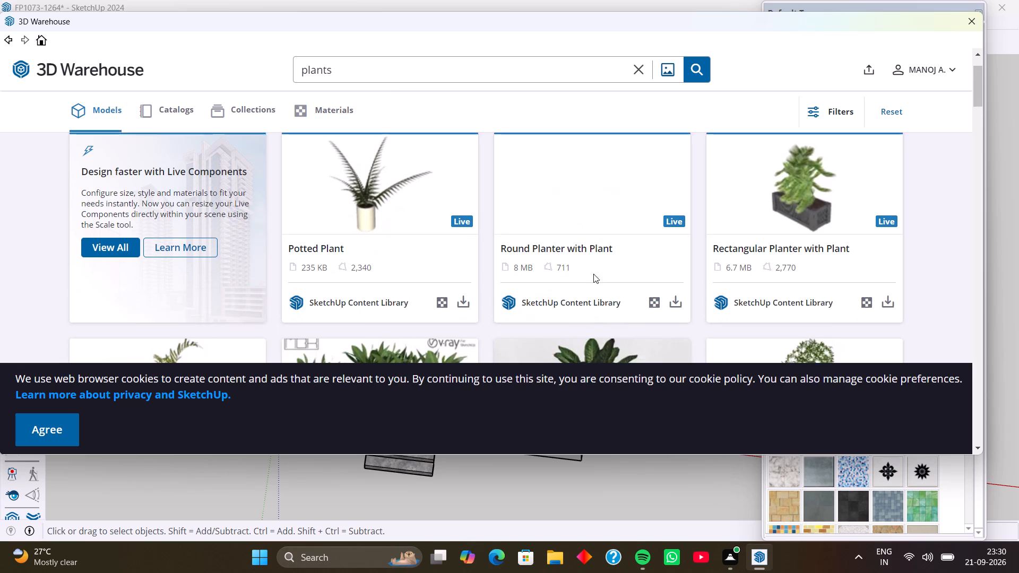
{"action": "scroll", "coordinate": [593, 274], "scroll_direction": "down", "scroll_amount": 1}
{"action": "scroll", "coordinate": [488, 220], "scroll_direction": "down", "scroll_amount": 2}
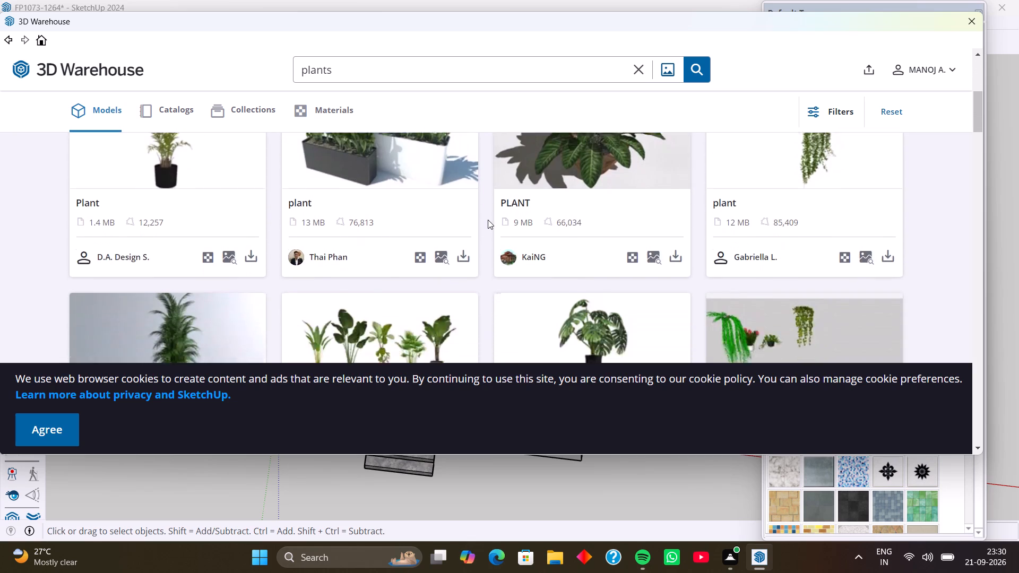
{"action": "scroll", "coordinate": [488, 220], "scroll_direction": "down", "scroll_amount": 5}
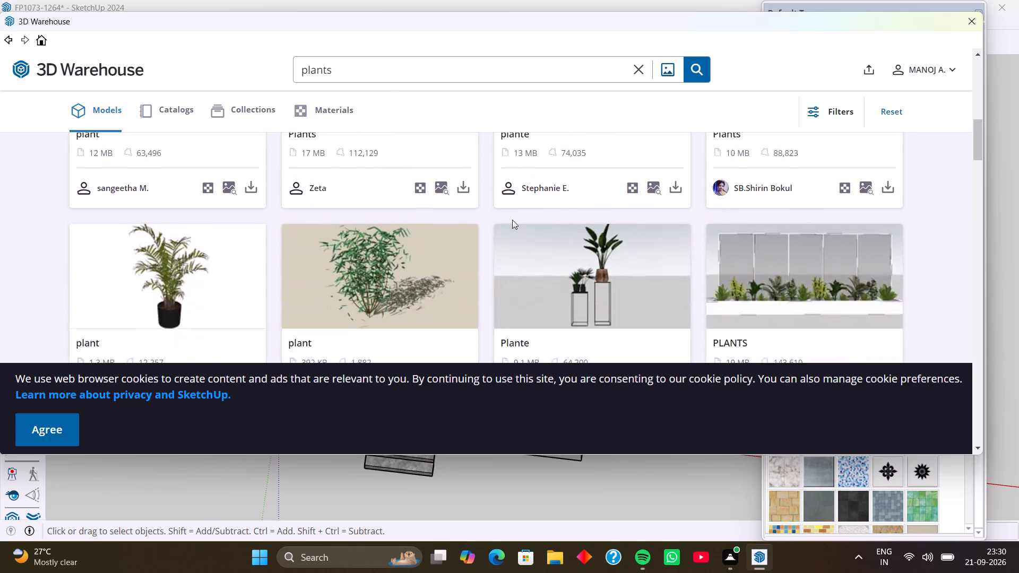
{"action": "scroll", "coordinate": [601, 210], "scroll_direction": "down", "scroll_amount": 3}
{"action": "scroll", "coordinate": [425, 232], "scroll_direction": "down", "scroll_amount": 3}
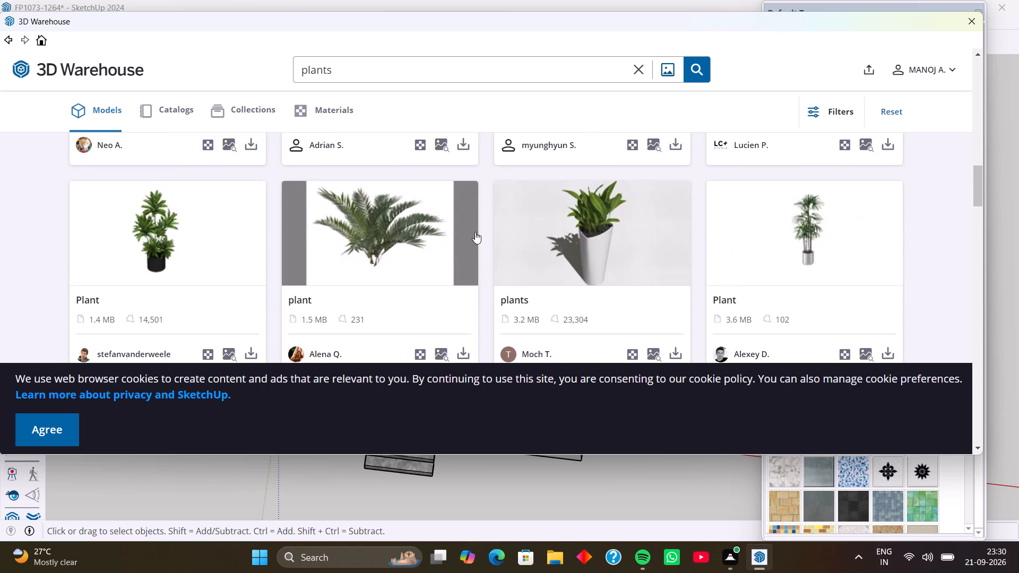
{"action": "scroll", "coordinate": [515, 229], "scroll_direction": "down", "scroll_amount": 3}
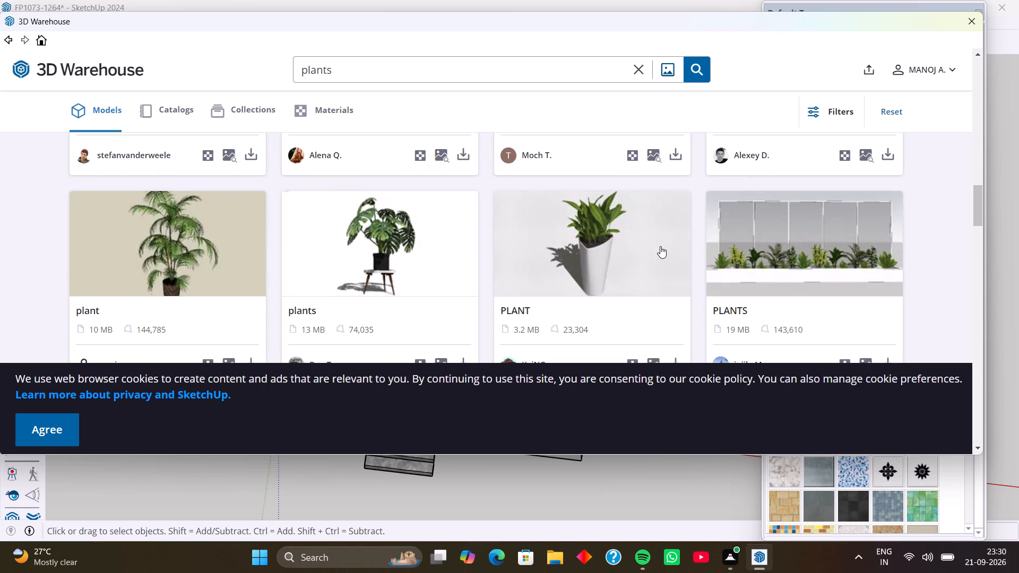
{"action": "scroll", "coordinate": [603, 239], "scroll_direction": "down", "scroll_amount": 4}
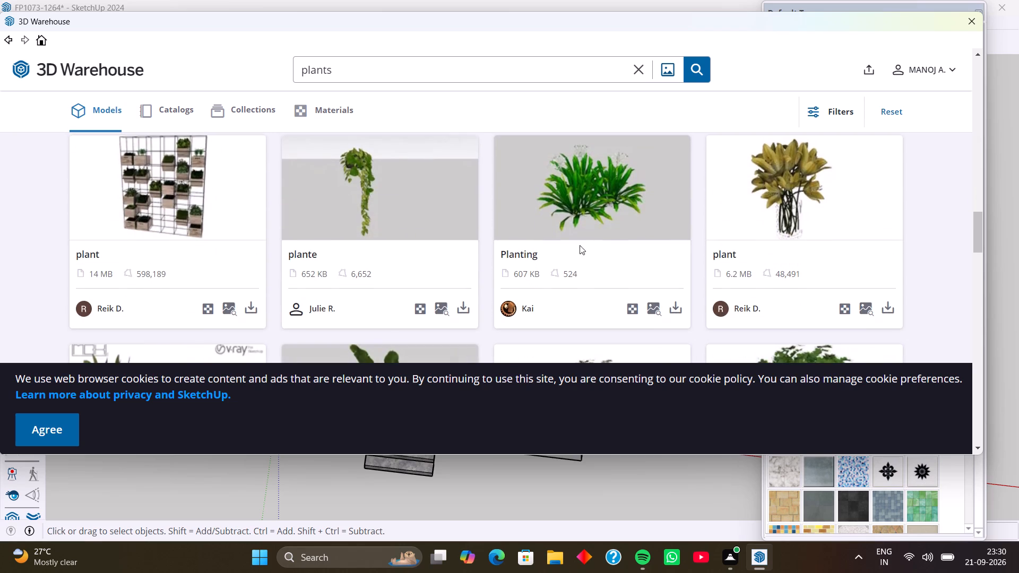
{"action": "scroll", "coordinate": [573, 246], "scroll_direction": "down", "scroll_amount": 4}
{"action": "scroll", "coordinate": [618, 239], "scroll_direction": "down", "scroll_amount": 6}
{"action": "scroll", "coordinate": [550, 228], "scroll_direction": "down", "scroll_amount": 8}
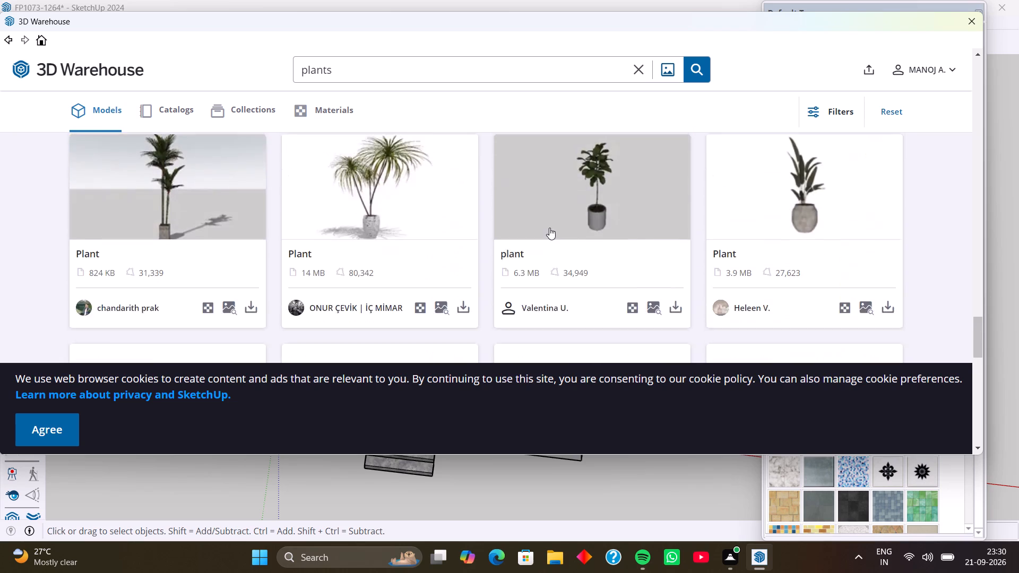
{"action": "scroll", "coordinate": [549, 228], "scroll_direction": "down", "scroll_amount": 4}
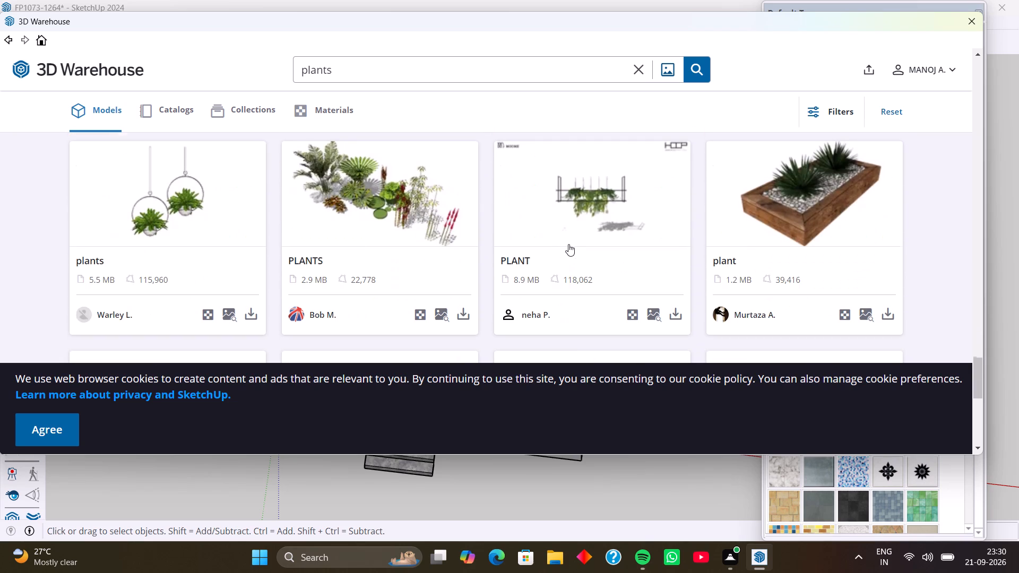
{"action": "scroll", "coordinate": [573, 241], "scroll_direction": "down", "scroll_amount": 3}
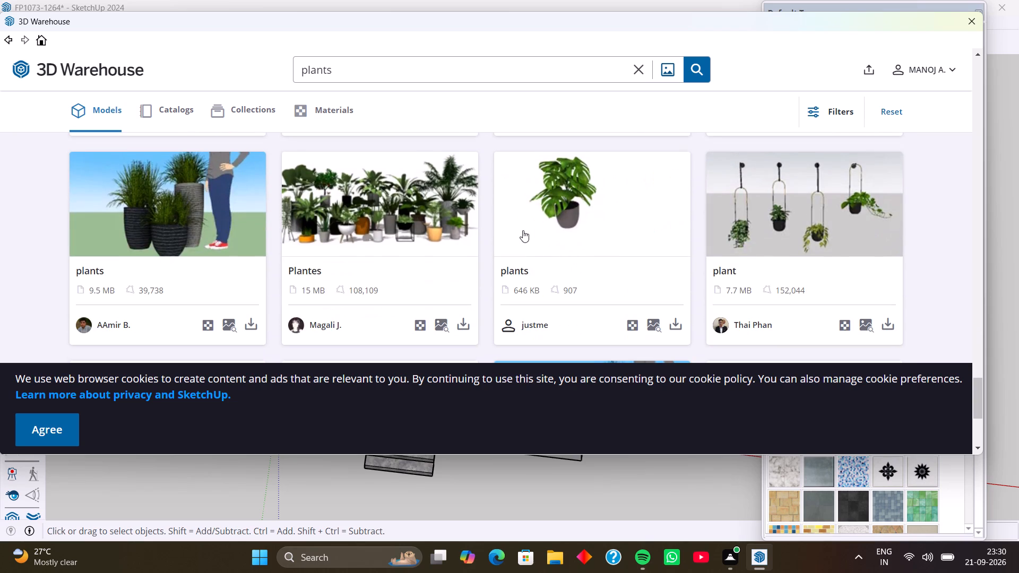
{"action": "scroll", "coordinate": [494, 250], "scroll_direction": "down", "scroll_amount": 4}
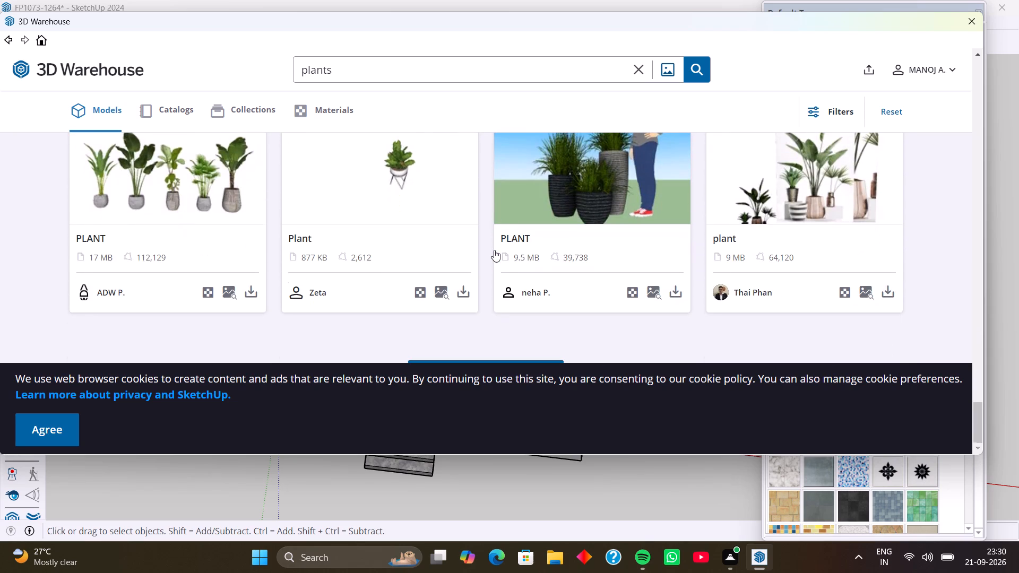
{"action": "scroll", "coordinate": [497, 247], "scroll_direction": "down", "scroll_amount": 3}
{"action": "scroll", "coordinate": [497, 247], "scroll_direction": "up", "scroll_amount": 3}
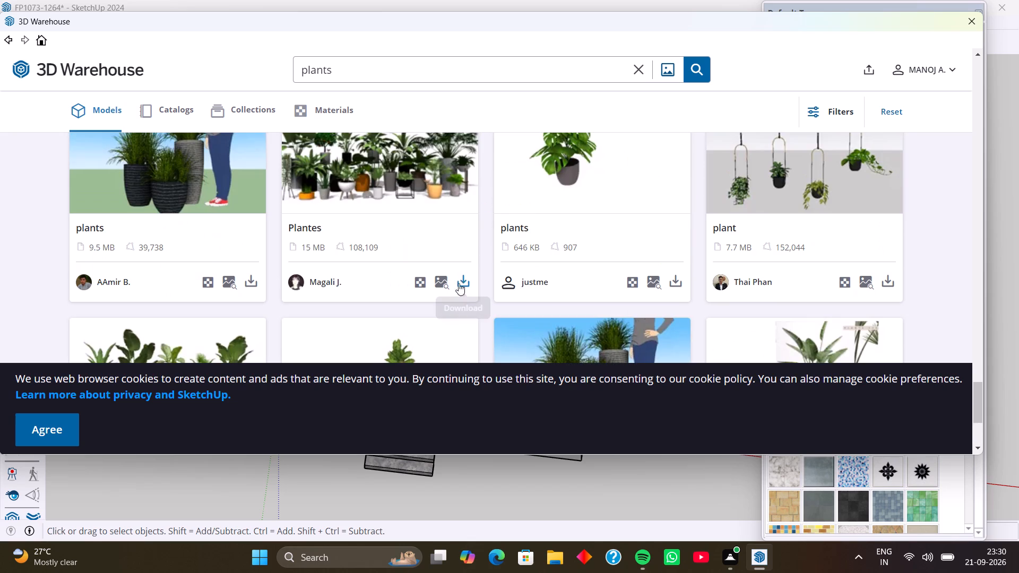
Load the 15 MB Plantes model with many potted plants and place it on the ground outside, beside the porch.
{"action": "left_click", "coordinate": [460, 282]}
{"action": "left_click", "coordinate": [435, 253]}
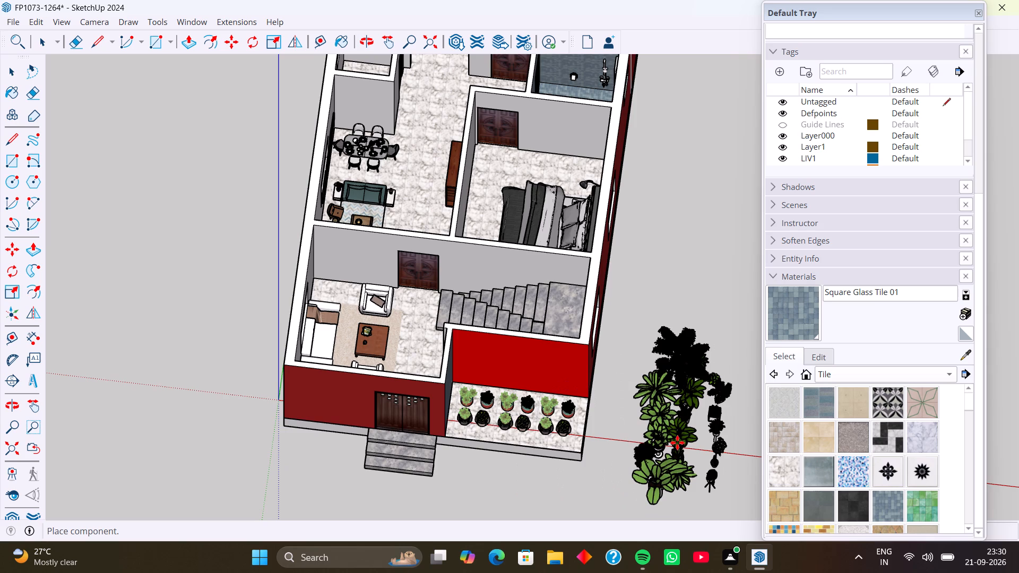
{"action": "left_click", "coordinate": [677, 442]}
{"action": "middle_click_drag", "start_coordinate": [731, 442], "coordinate": [511, 392]}
{"action": "middle_click_drag", "start_coordinate": [572, 428], "coordinate": [547, 425]}
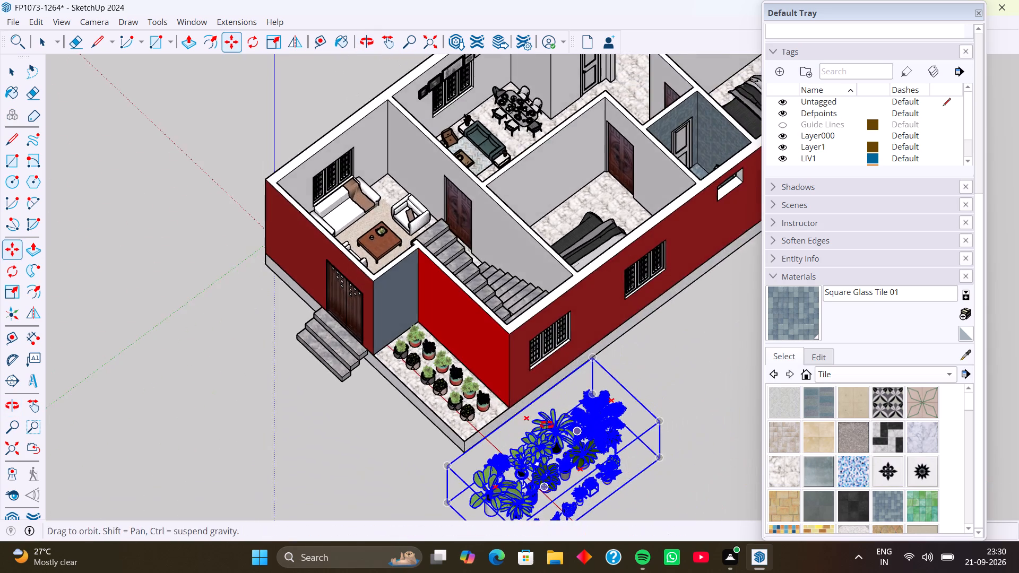
{"action": "middle_click_drag", "start_coordinate": [547, 425], "coordinate": [402, 366]}
{"action": "scroll", "coordinate": [435, 402], "scroll_direction": "up", "scroll_amount": 3}
{"action": "middle_click_drag", "start_coordinate": [455, 432], "coordinate": [386, 344]}
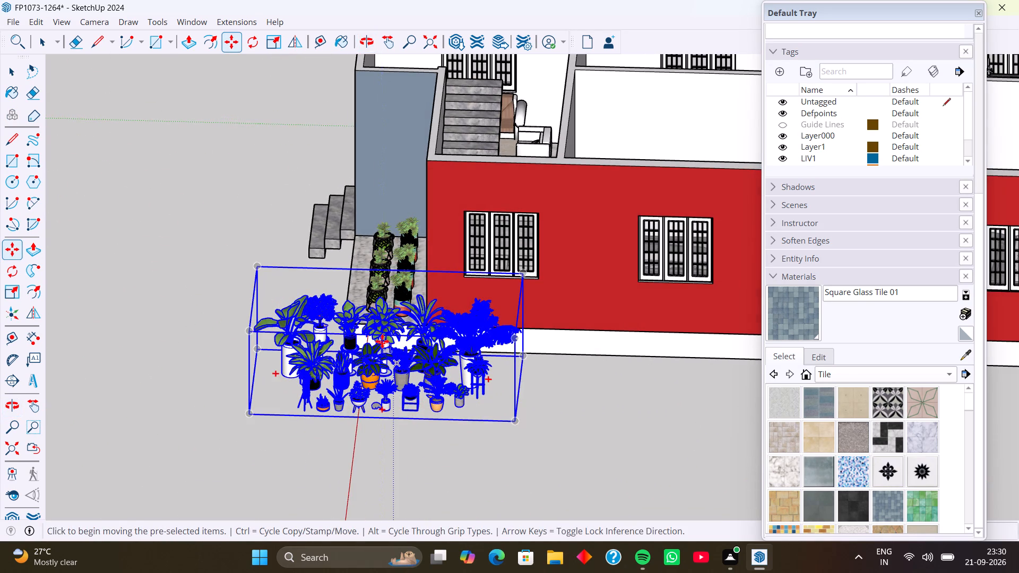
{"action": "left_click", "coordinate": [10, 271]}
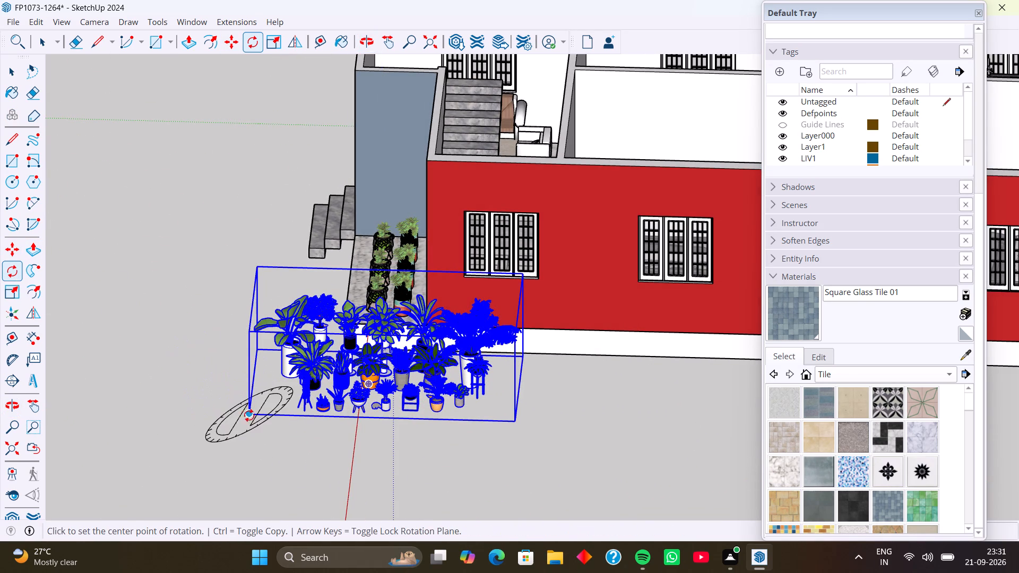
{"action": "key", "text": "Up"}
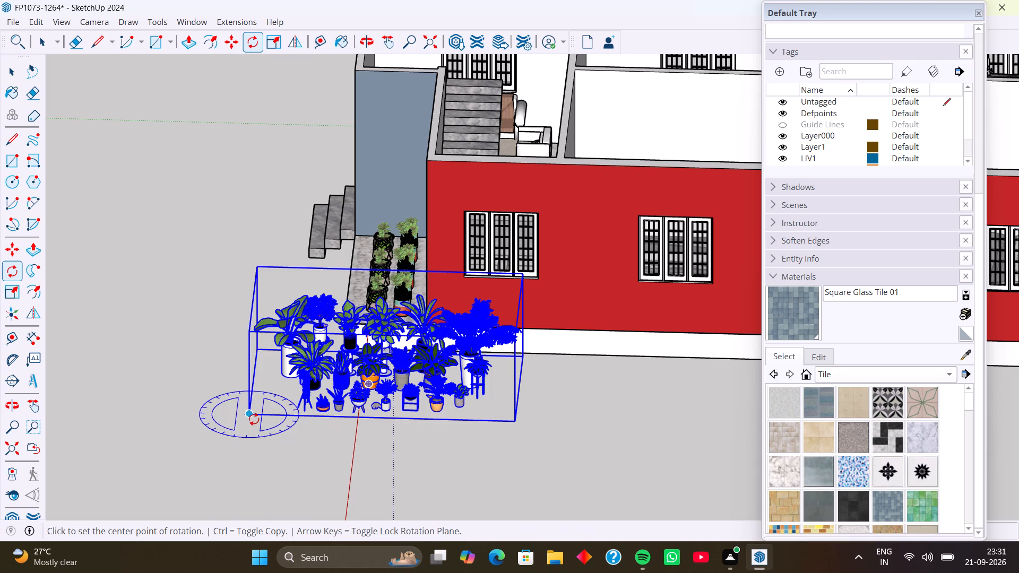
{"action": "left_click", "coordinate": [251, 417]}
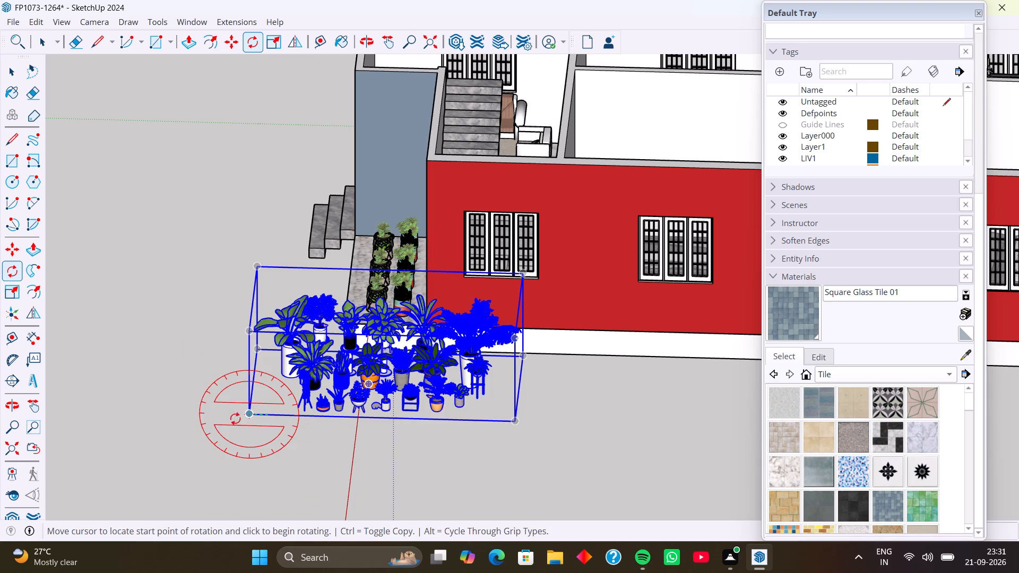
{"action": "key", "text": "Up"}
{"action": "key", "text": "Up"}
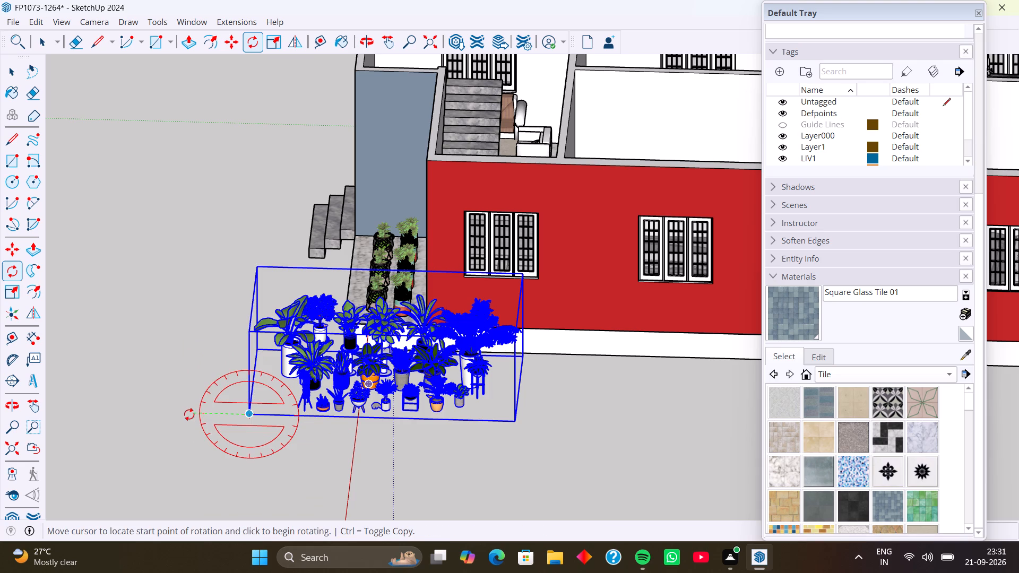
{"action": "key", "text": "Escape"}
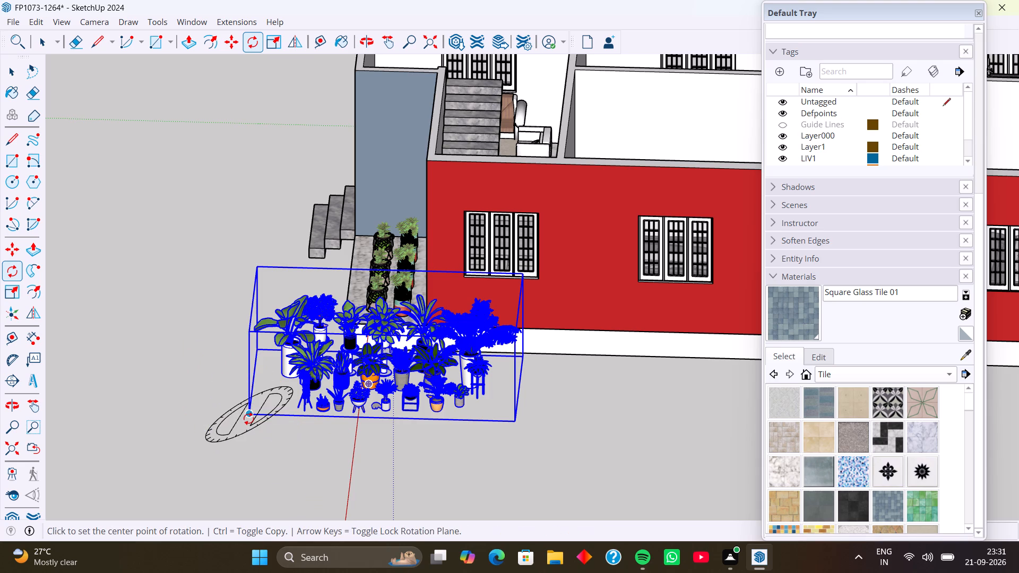
Rotate the large potted plant group a quarter turn about its corner around the blue axis, aligning its length with the red axis.
{"action": "key", "text": "Up"}
{"action": "left_click", "coordinate": [248, 416]}
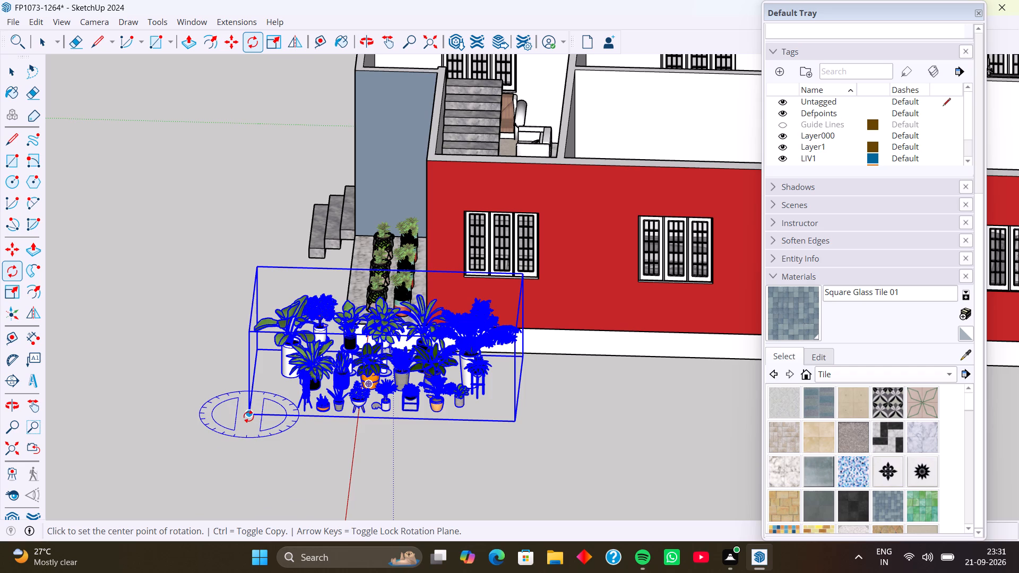
{"action": "left_click", "coordinate": [584, 418]}
{"action": "scroll", "coordinate": [347, 454], "scroll_direction": "down", "scroll_amount": 4}
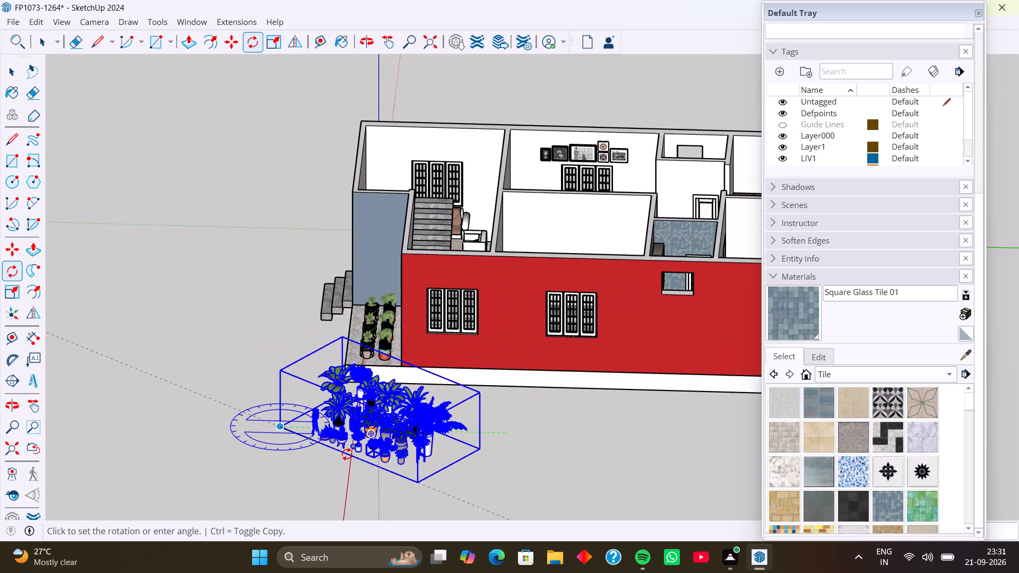
{"action": "middle_click_drag", "start_coordinate": [346, 456], "coordinate": [381, 346], "text": "shift"}
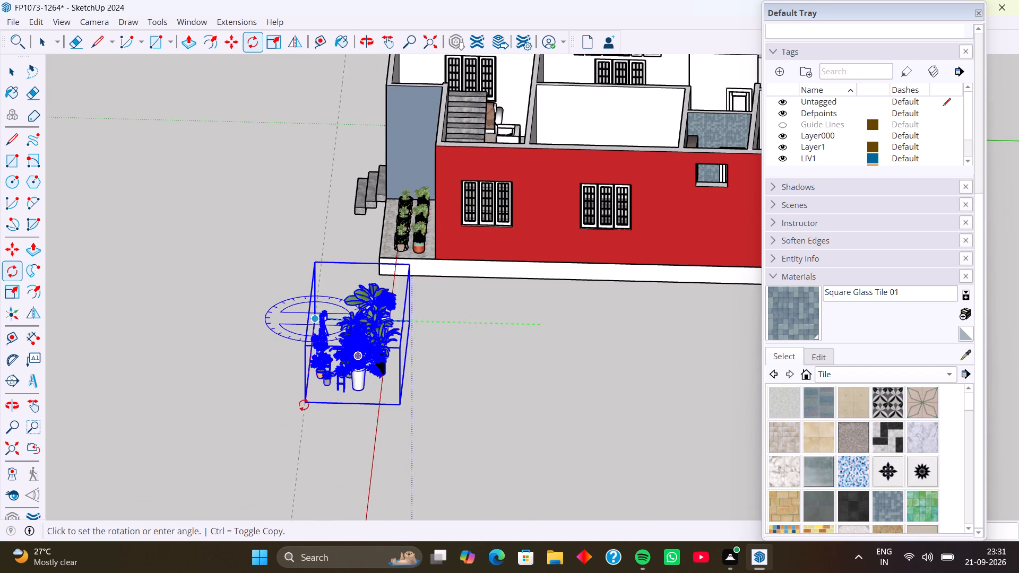
{"action": "left_click", "coordinate": [302, 405]}
{"action": "middle_click_drag", "start_coordinate": [277, 389], "coordinate": [529, 419]}
{"action": "middle_click_drag", "start_coordinate": [469, 406], "coordinate": [554, 414]}
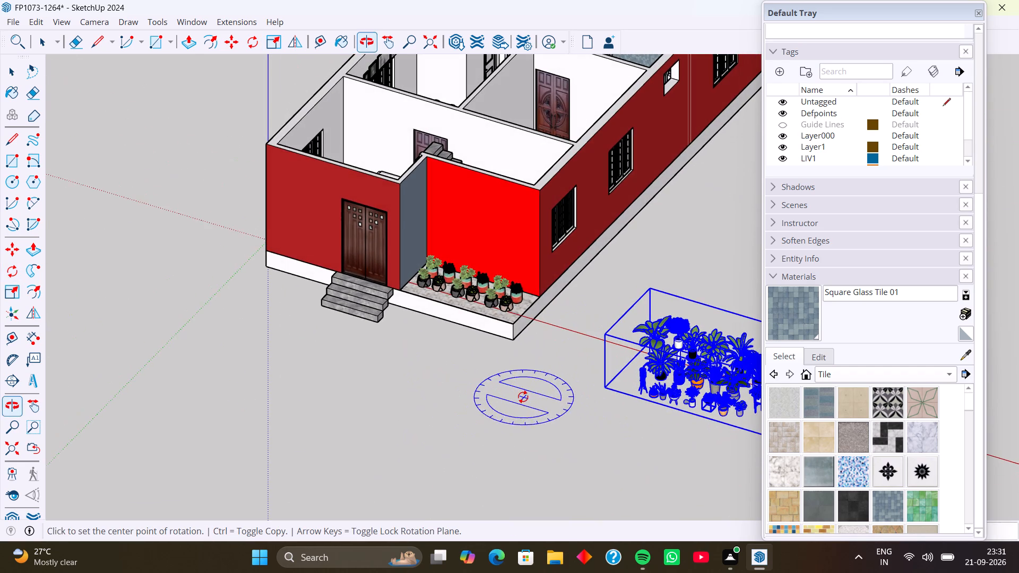
Delete all three four-pot succulent groups from the tiled porch floor.
{"action": "key", "text": "space"}
{"action": "scroll", "coordinate": [516, 349], "scroll_direction": "up", "scroll_amount": 6}
{"action": "left_click", "coordinate": [501, 274]}
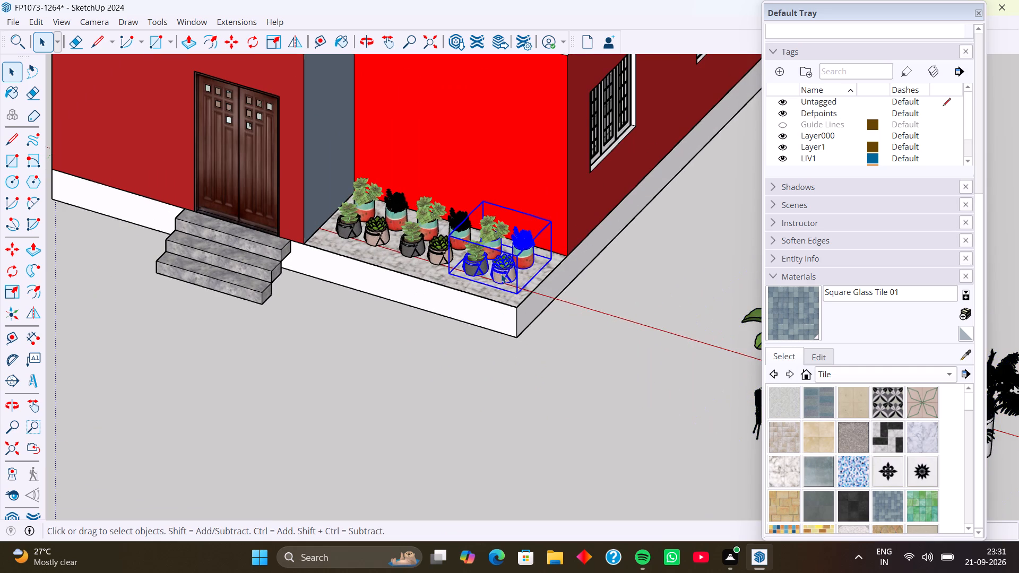
{"action": "left_click", "coordinate": [428, 240], "text": "shift"}
{"action": "left_click", "coordinate": [370, 225], "text": "shift"}
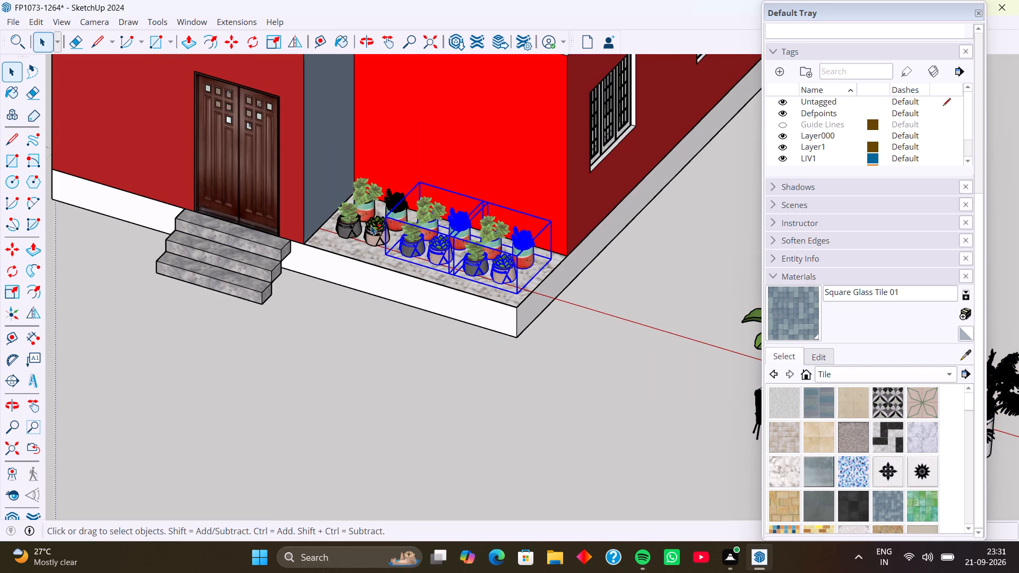
{"action": "key", "text": "Delete"}
{"action": "scroll", "coordinate": [573, 323], "scroll_direction": "down", "scroll_amount": 6}
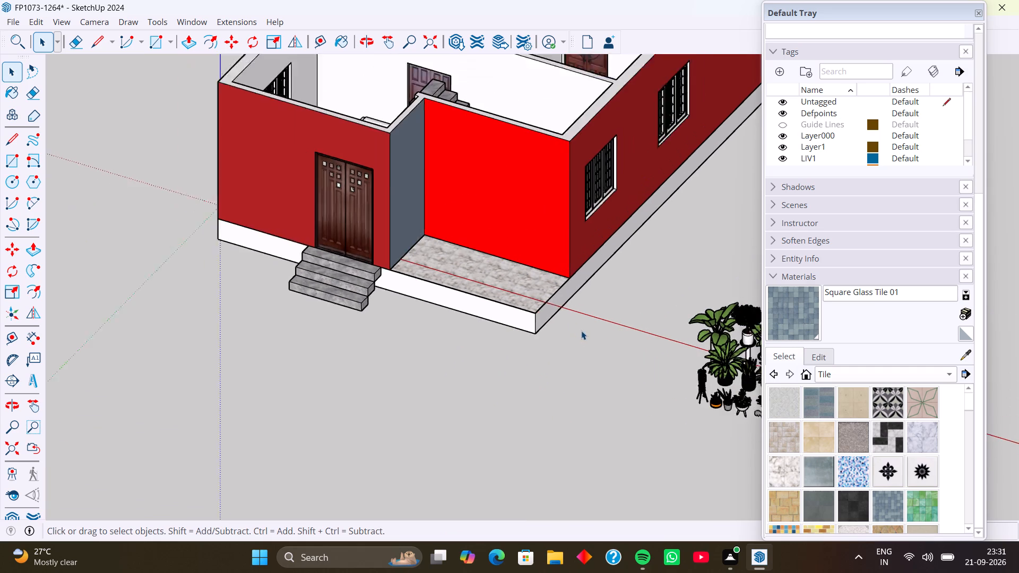
{"action": "scroll", "coordinate": [581, 331], "scroll_direction": "down", "scroll_amount": 1}
{"action": "middle_click_drag", "start_coordinate": [606, 314], "coordinate": [469, 269]}
{"action": "middle_click_drag", "start_coordinate": [513, 347], "coordinate": [703, 362]}
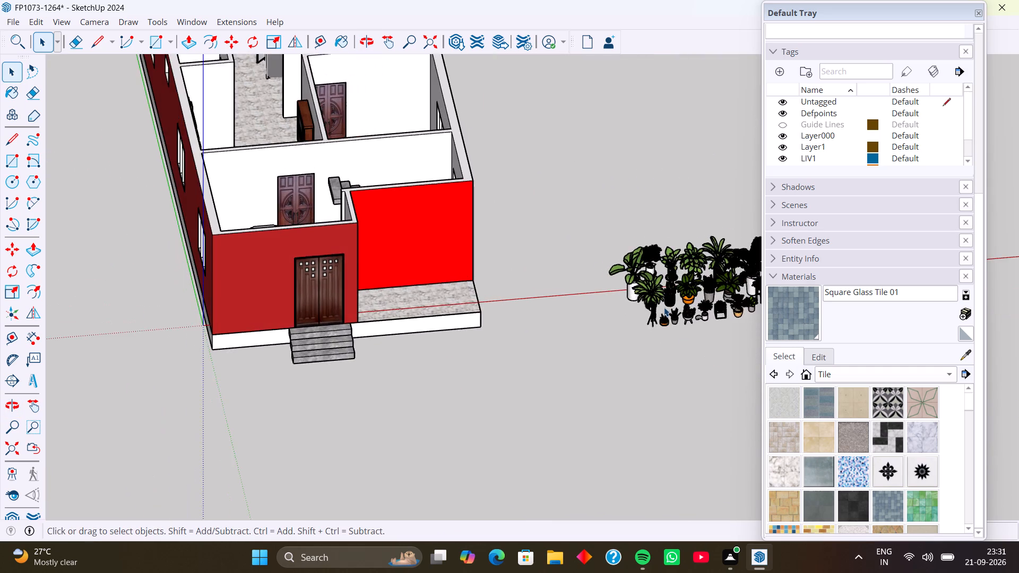
Scale the large potted plant group outside down uniformly from its upper far corner to roughly three quarters of its size.
{"action": "scroll", "coordinate": [664, 307], "scroll_direction": "up", "scroll_amount": 1}
{"action": "left_click", "coordinate": [664, 307]}
{"action": "left_click", "coordinate": [647, 285]}
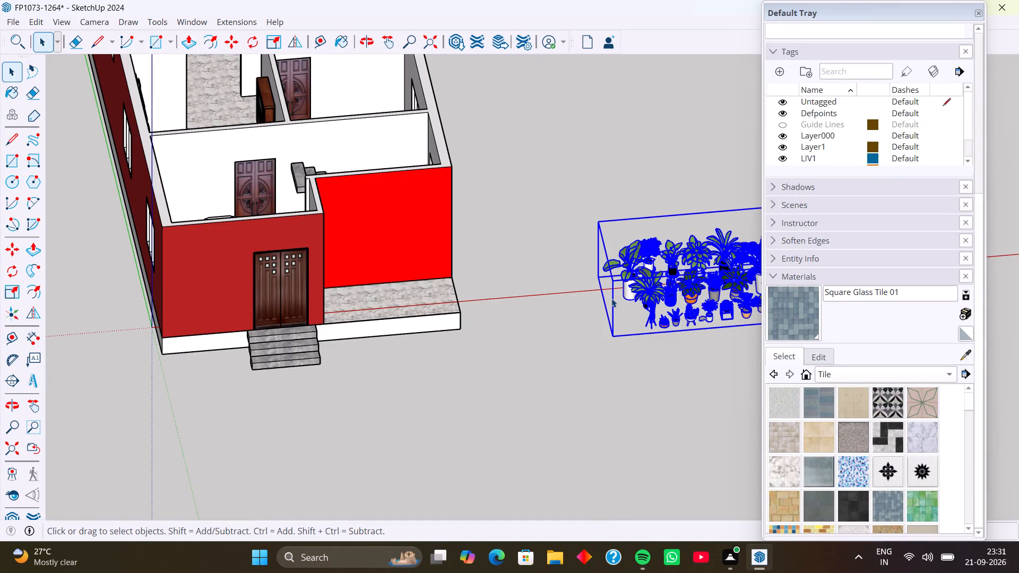
{"action": "middle_click_drag", "start_coordinate": [580, 295], "coordinate": [399, 285]}
{"action": "scroll", "coordinate": [474, 306], "scroll_direction": "up", "scroll_amount": 2}
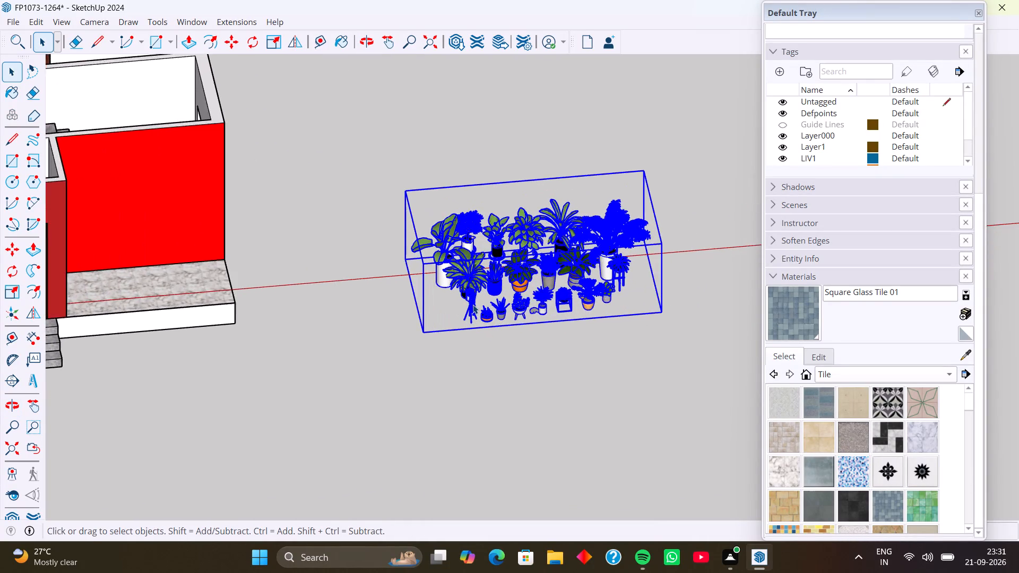
{"action": "scroll", "coordinate": [473, 305], "scroll_direction": "up", "scroll_amount": 2}
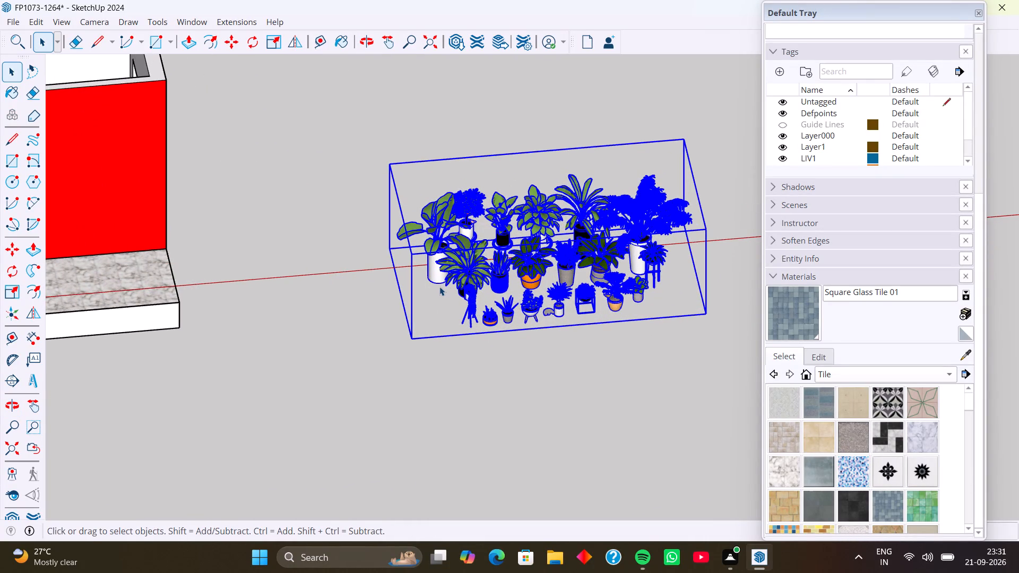
{"action": "key", "text": "s"}
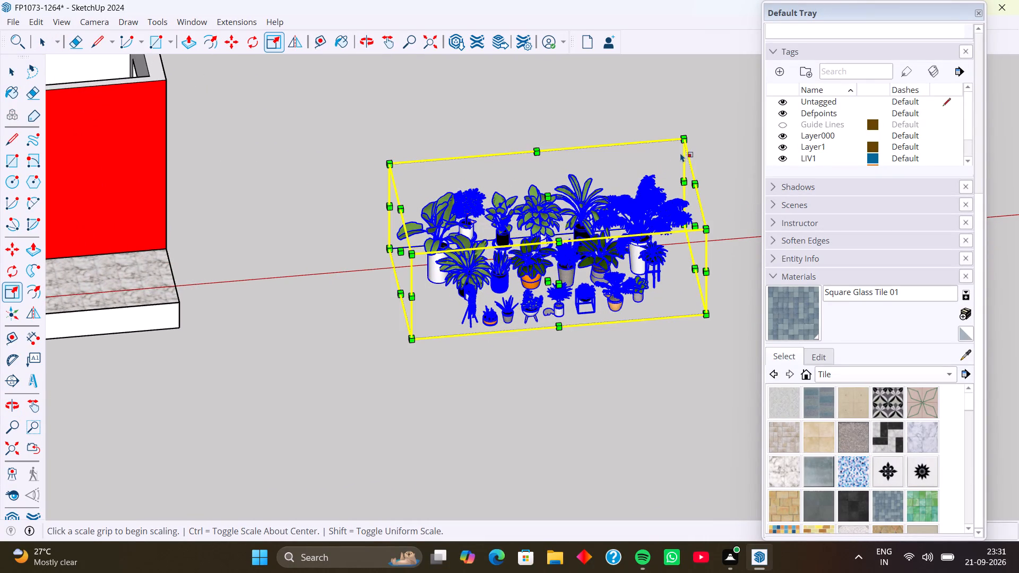
{"action": "left_click_drag", "start_coordinate": [684, 140], "coordinate": [602, 176]}
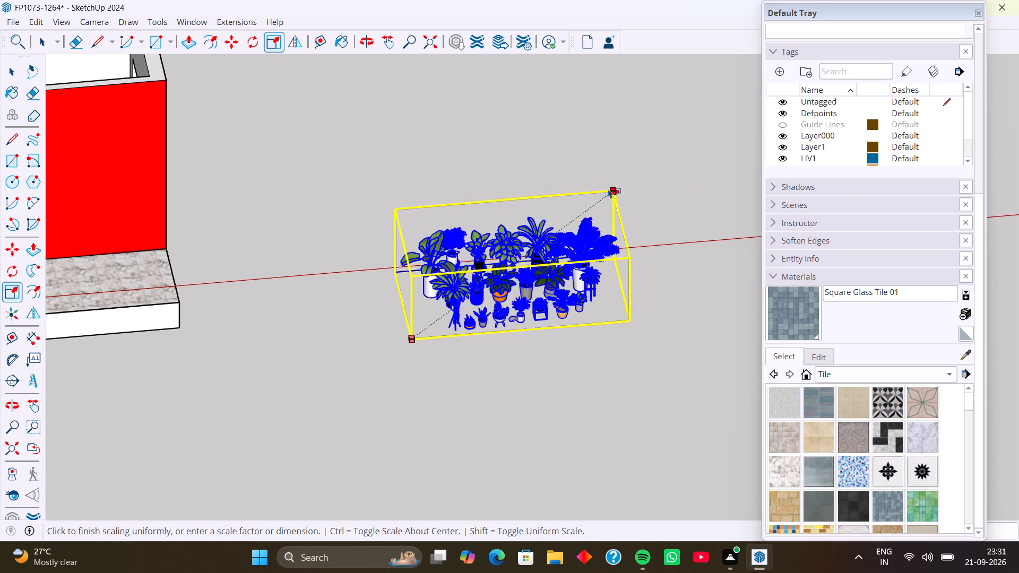
Move the potted plant group by its bottom front corner onto the tiled porch floor, beside the entrance wall.
{"action": "key", "text": "m"}
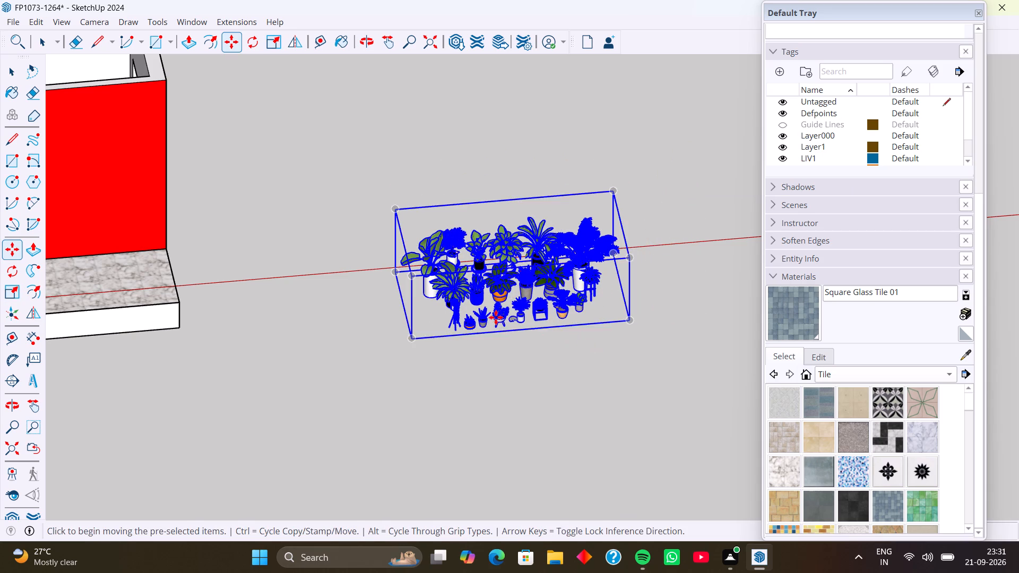
{"action": "scroll", "coordinate": [450, 277], "scroll_direction": "up", "scroll_amount": 5}
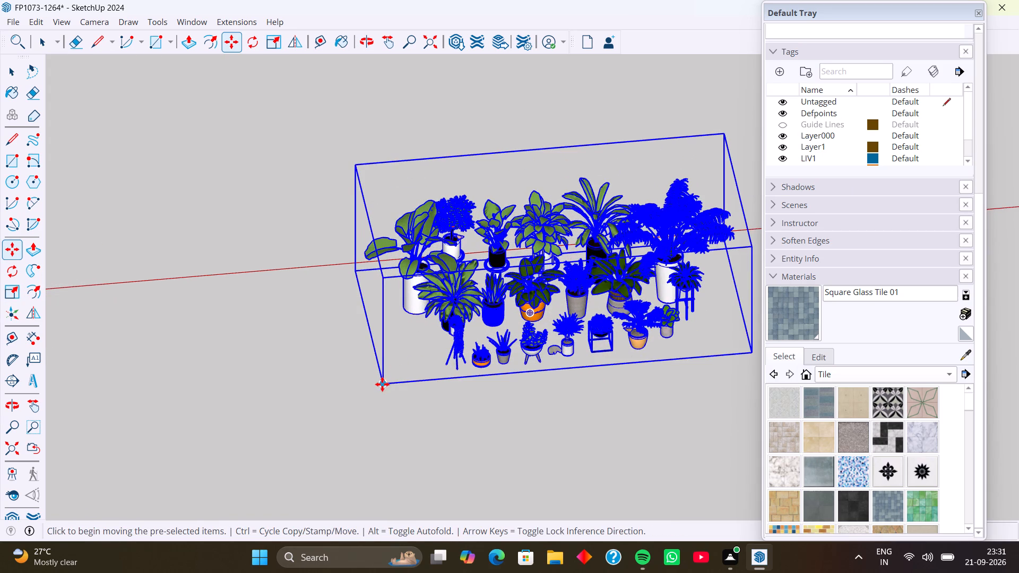
{"action": "left_click", "coordinate": [382, 384]}
{"action": "scroll", "coordinate": [388, 223], "scroll_direction": "down", "scroll_amount": 5}
{"action": "middle_click_drag", "start_coordinate": [332, 222], "coordinate": [787, 248], "text": "shift"}
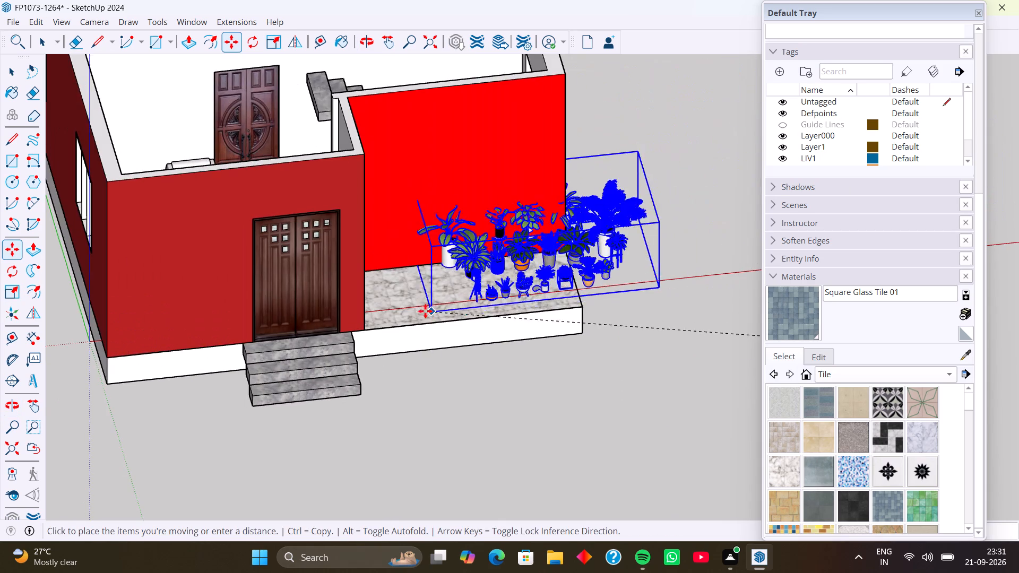
{"action": "scroll", "coordinate": [405, 308], "scroll_direction": "up", "scroll_amount": 8}
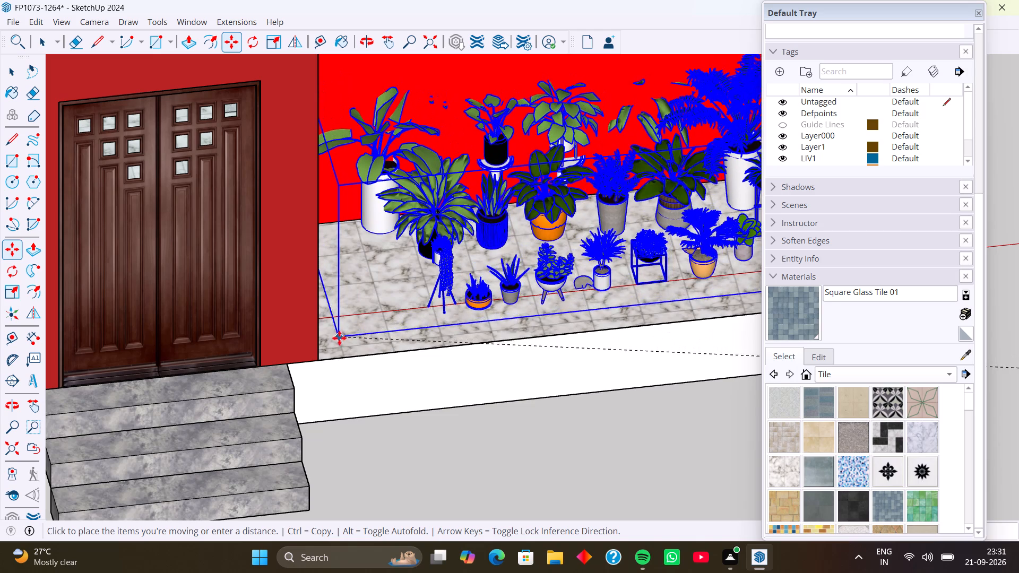
{"action": "left_click", "coordinate": [334, 346]}
Scale the potted plant group down uniformly so it fits within the porch floor, and deselect it.
{"action": "middle_click_drag", "start_coordinate": [470, 306], "coordinate": [378, 352]}
{"action": "scroll", "coordinate": [445, 279], "scroll_direction": "down", "scroll_amount": 3}
{"action": "middle_click", "coordinate": [475, 212]}
{"action": "middle_click_drag", "start_coordinate": [488, 212], "coordinate": [367, 282], "text": "shift"}
{"action": "scroll", "coordinate": [367, 282], "scroll_direction": "down", "scroll_amount": 1, "text": "shift"}
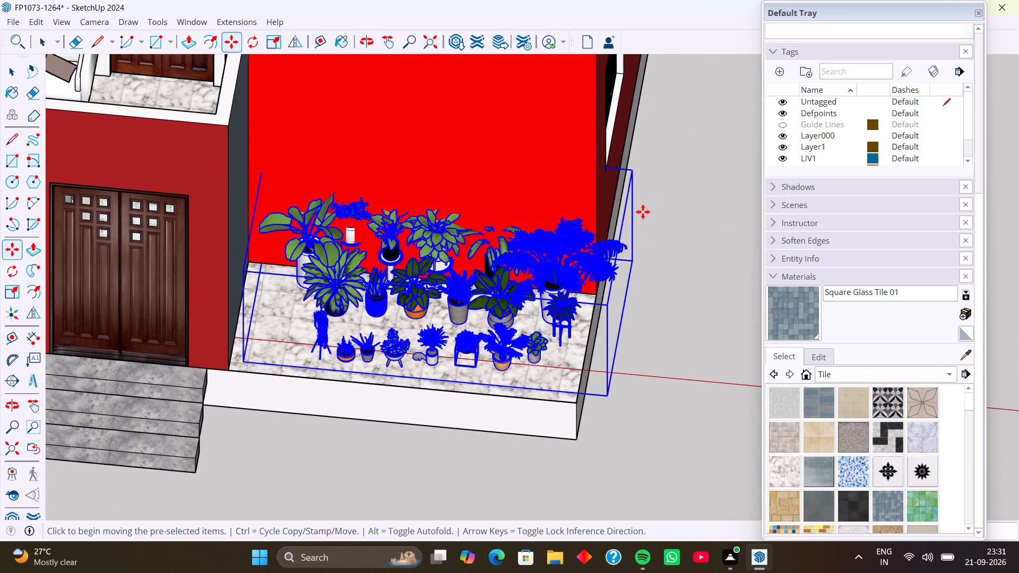
{"action": "key", "text": "s"}
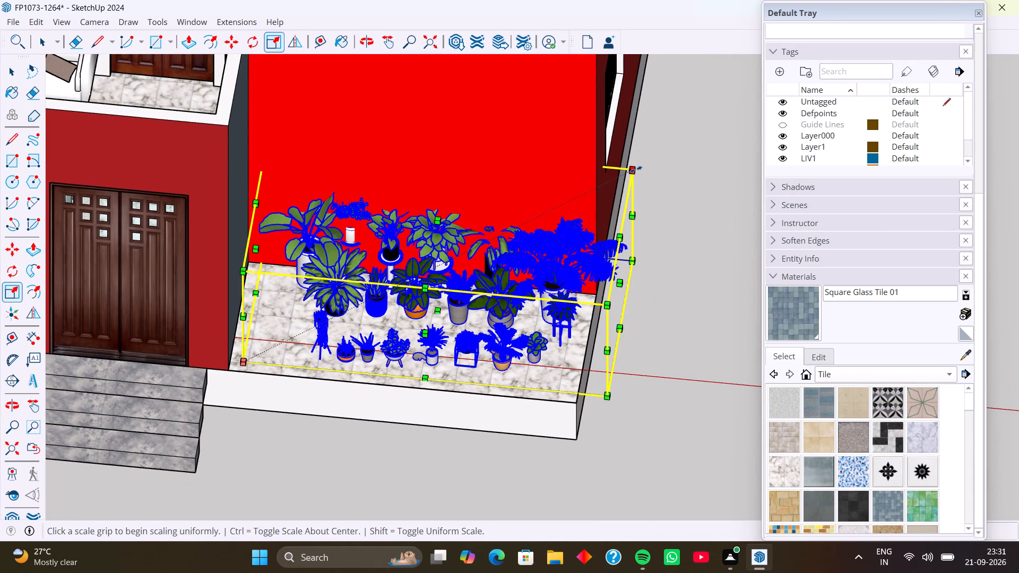
{"action": "left_click_drag", "start_coordinate": [636, 169], "coordinate": [524, 256]}
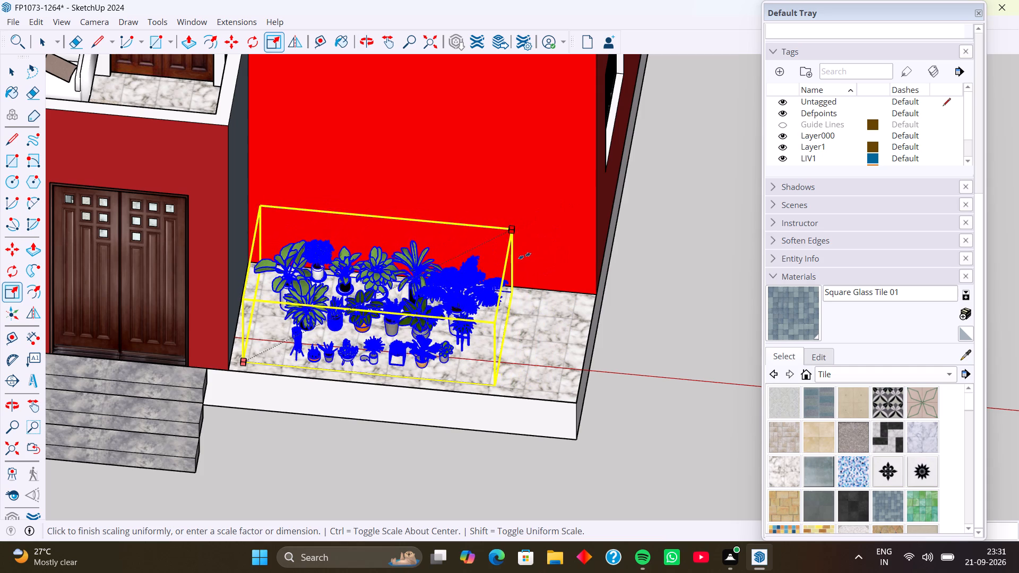
{"action": "left_click_drag", "start_coordinate": [524, 256], "coordinate": [500, 268]}
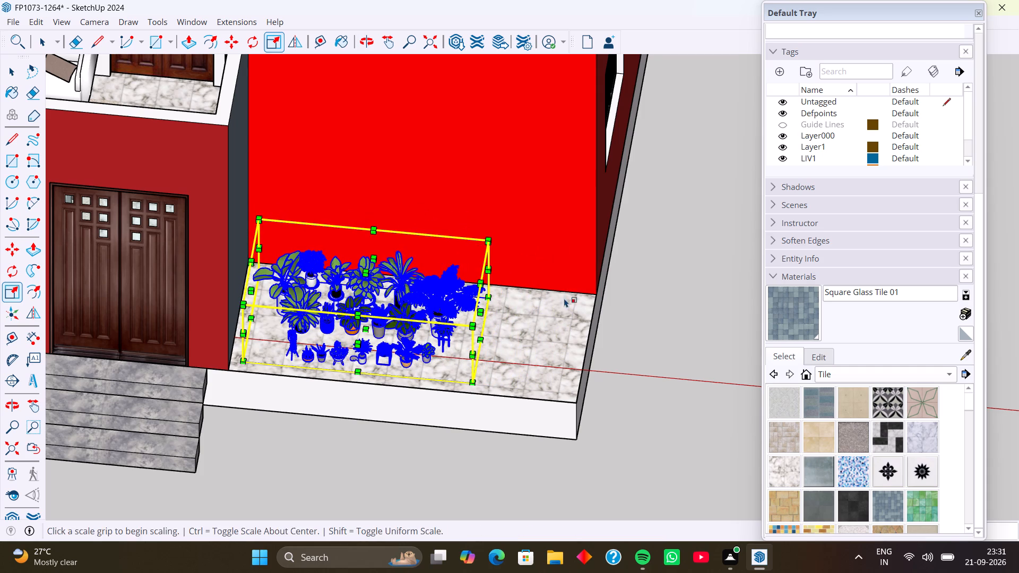
{"action": "middle_click_drag", "start_coordinate": [581, 296], "coordinate": [598, 293]}
{"action": "key", "text": "space"}
{"action": "left_click", "coordinate": [696, 325]}
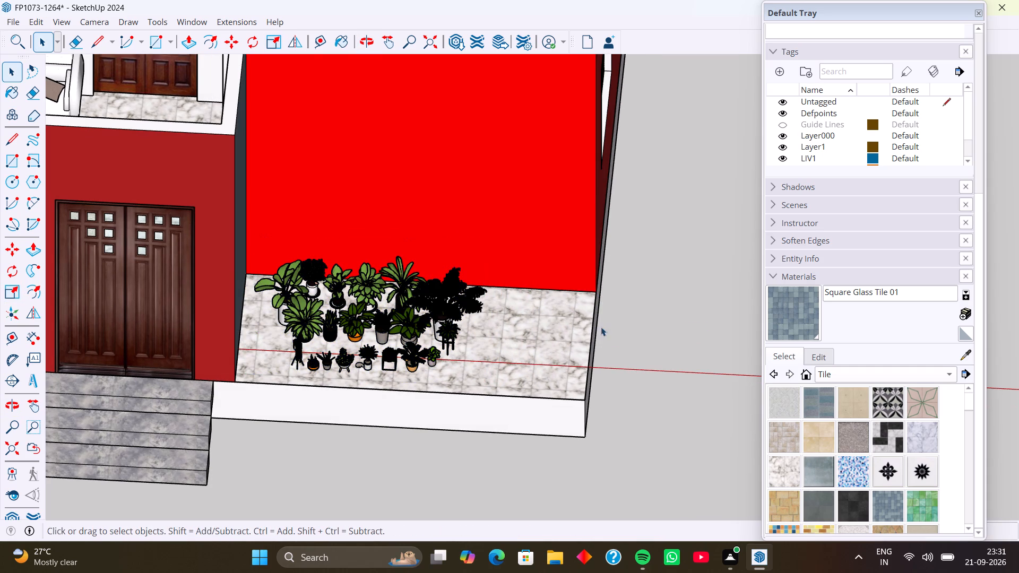
Reopen 3D Warehouse and browse the plants search results for a further plant arrangement to add to the porch.
{"action": "left_click", "coordinate": [191, 21]}
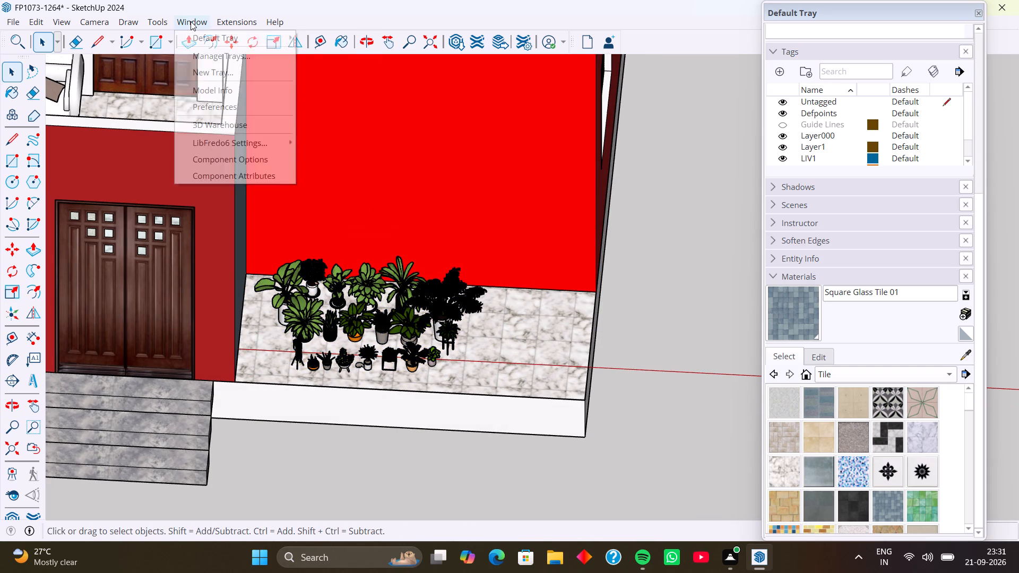
{"action": "left_click", "coordinate": [255, 121]}
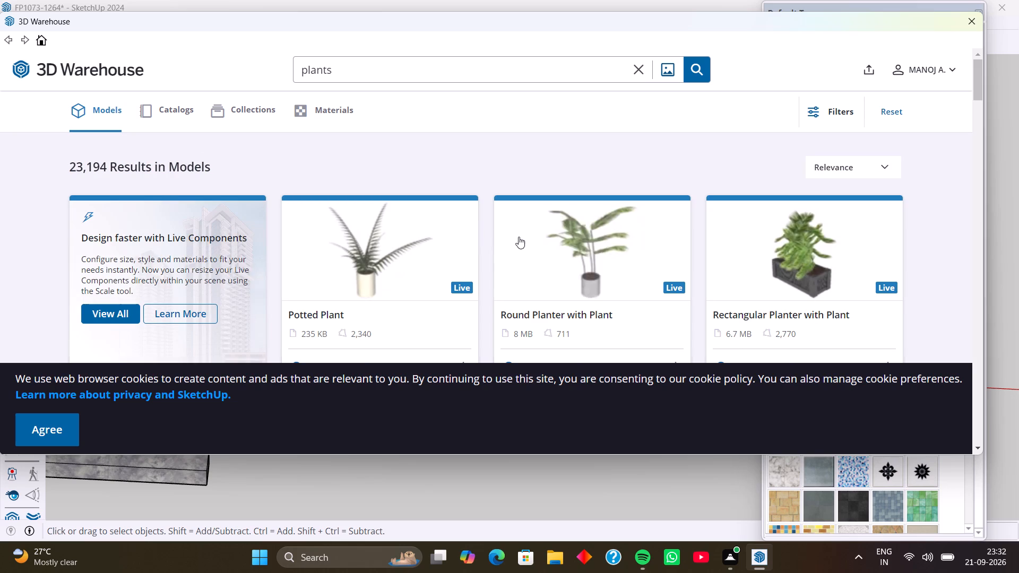
{"action": "scroll", "coordinate": [469, 255], "scroll_direction": "down", "scroll_amount": 4}
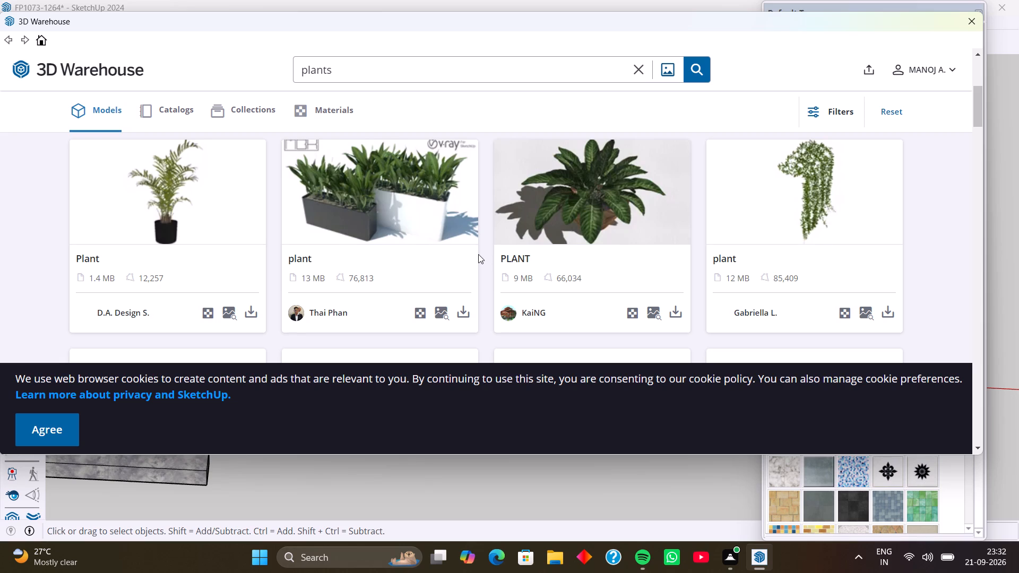
{"action": "scroll", "coordinate": [473, 253], "scroll_direction": "down", "scroll_amount": 7}
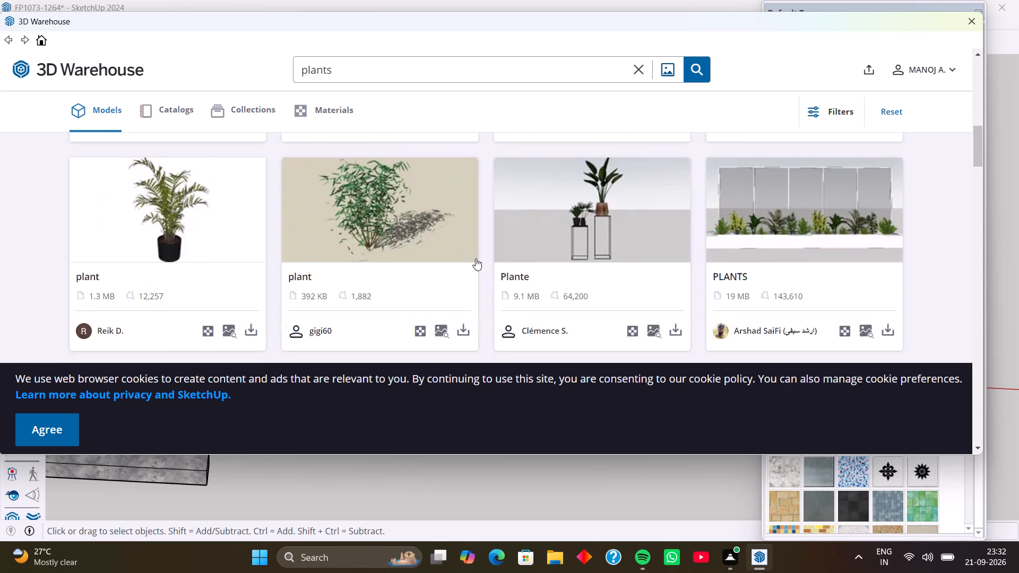
{"action": "scroll", "coordinate": [556, 244], "scroll_direction": "up", "scroll_amount": 2}
{"action": "scroll", "coordinate": [556, 240], "scroll_direction": "down", "scroll_amount": 1}
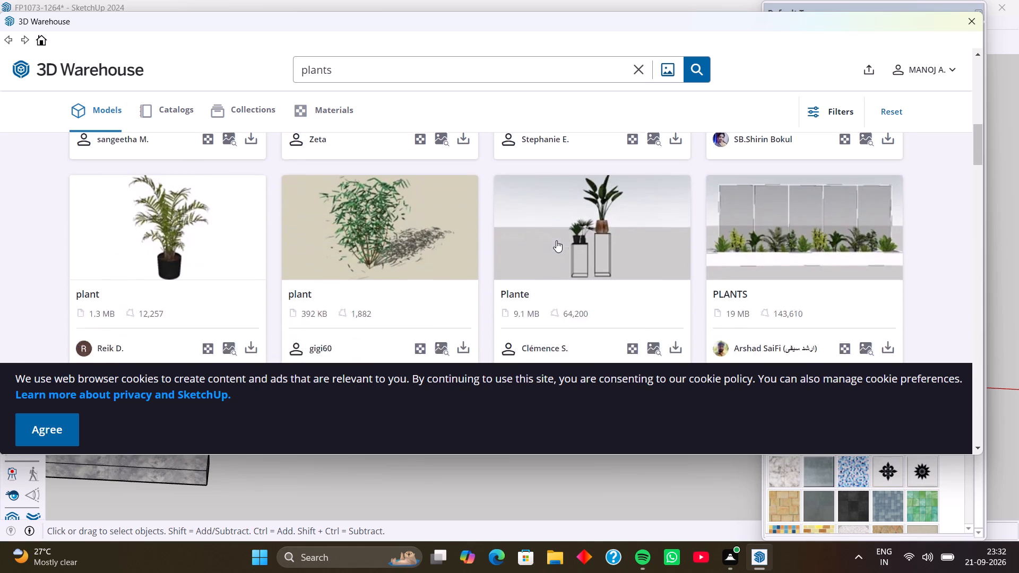
{"action": "scroll", "coordinate": [556, 240], "scroll_direction": "down", "scroll_amount": 8}
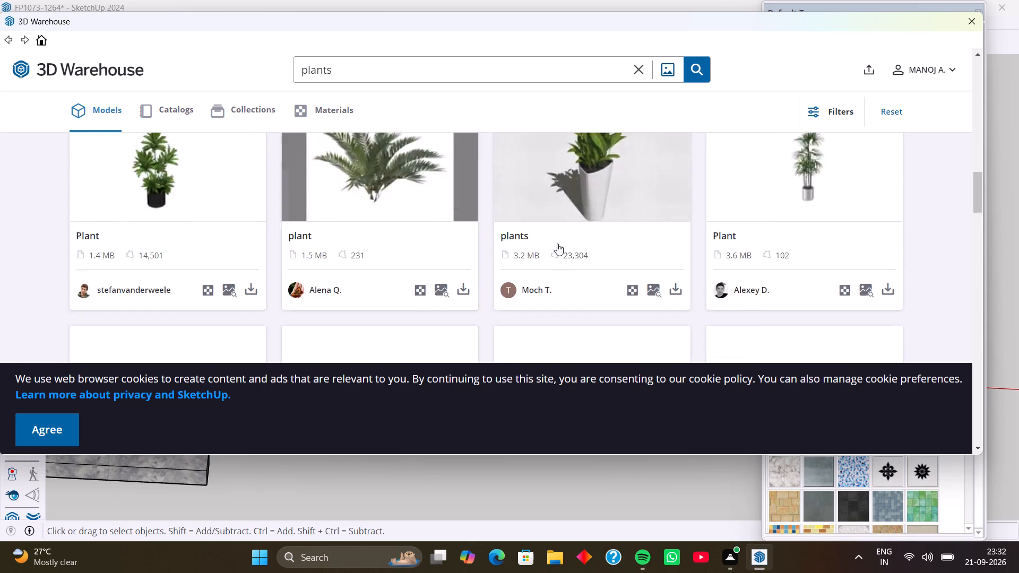
{"action": "scroll", "coordinate": [557, 244], "scroll_direction": "down", "scroll_amount": 4}
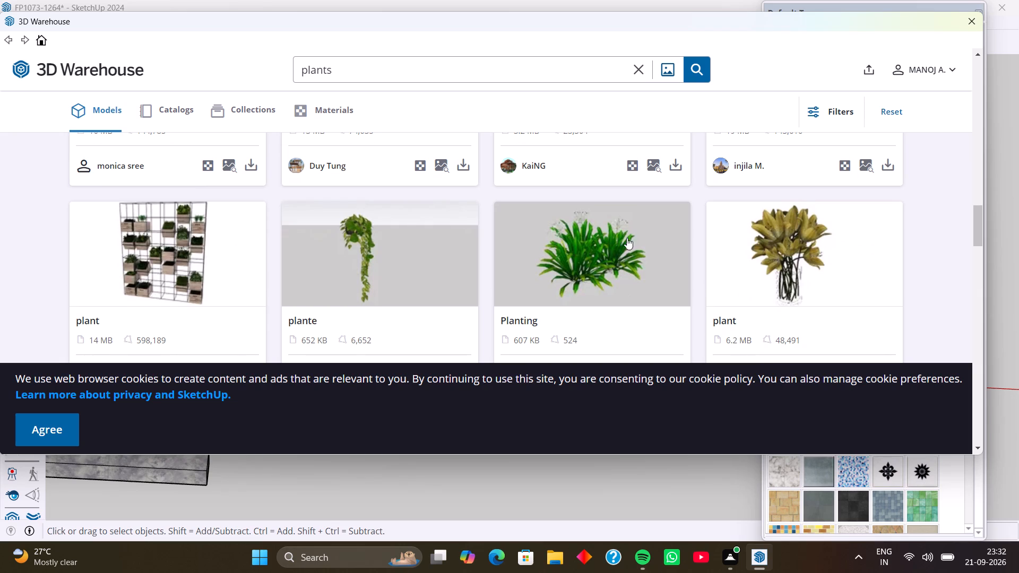
{"action": "scroll", "coordinate": [868, 176], "scroll_direction": "up", "scroll_amount": 1}
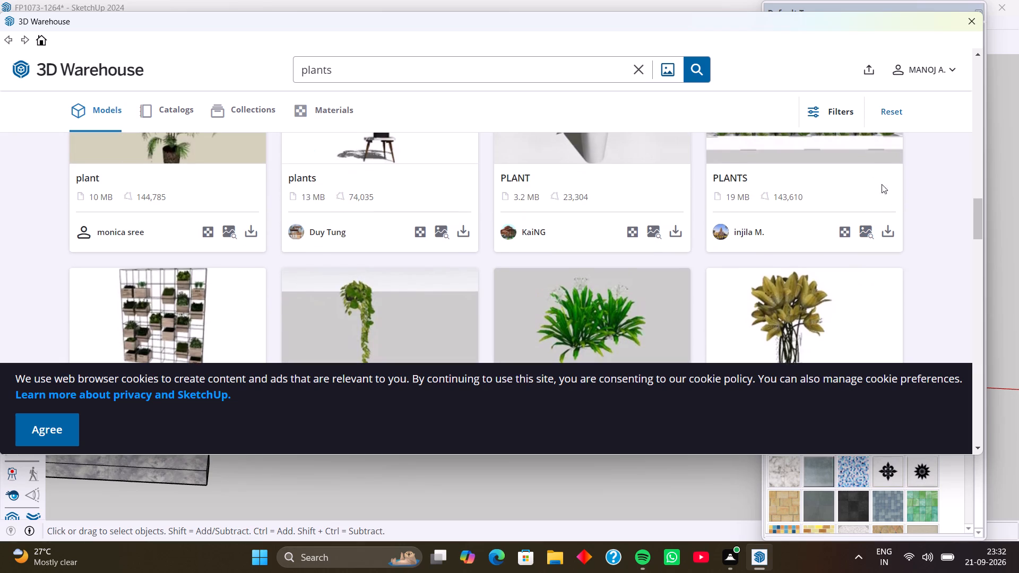
Load the 19 MB PLANTS model, a long planter with framed glass panels, and place it on the ground beside the house.
{"action": "left_click", "coordinate": [892, 233]}
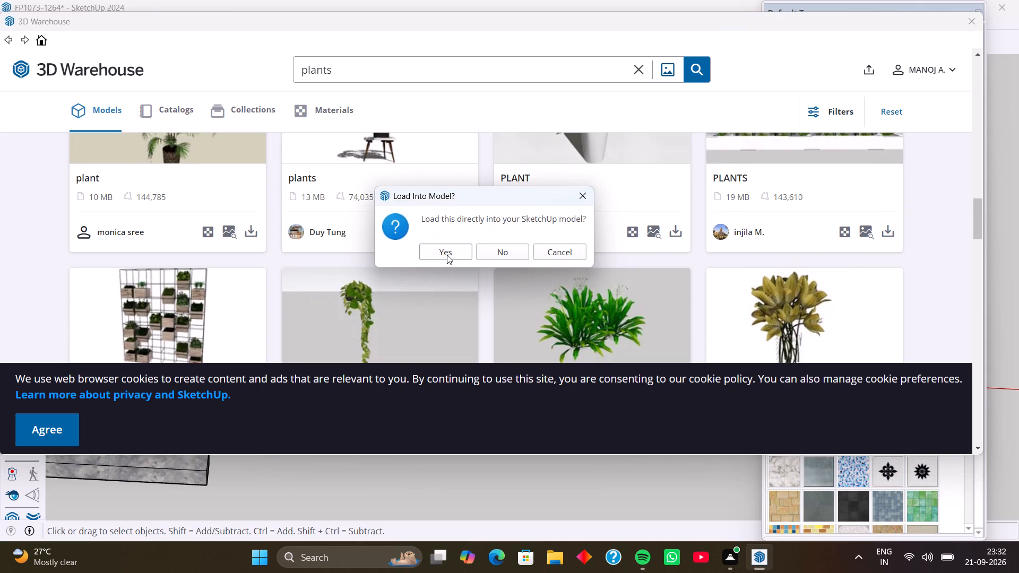
{"action": "left_click", "coordinate": [447, 255]}
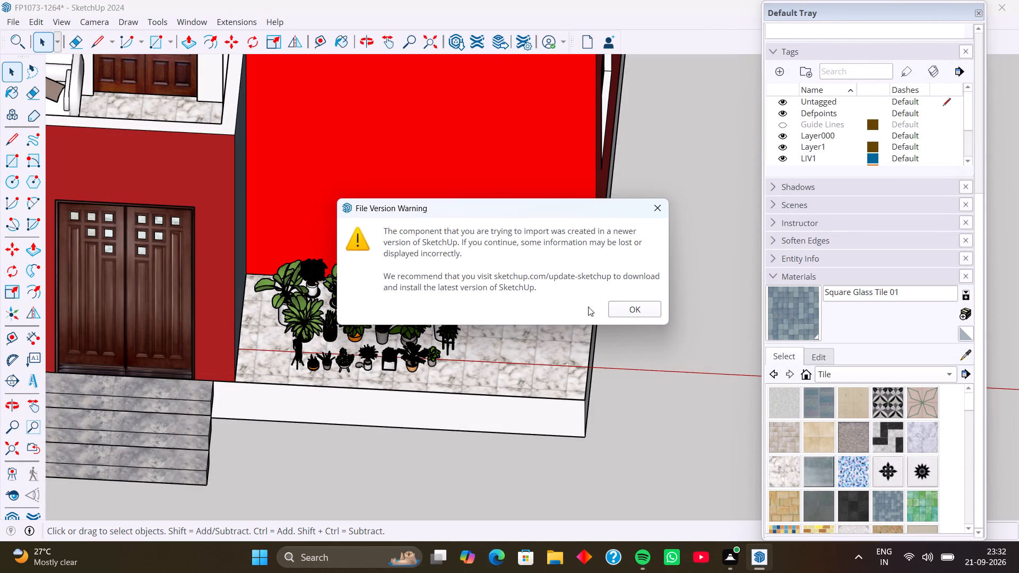
{"action": "left_click", "coordinate": [642, 315]}
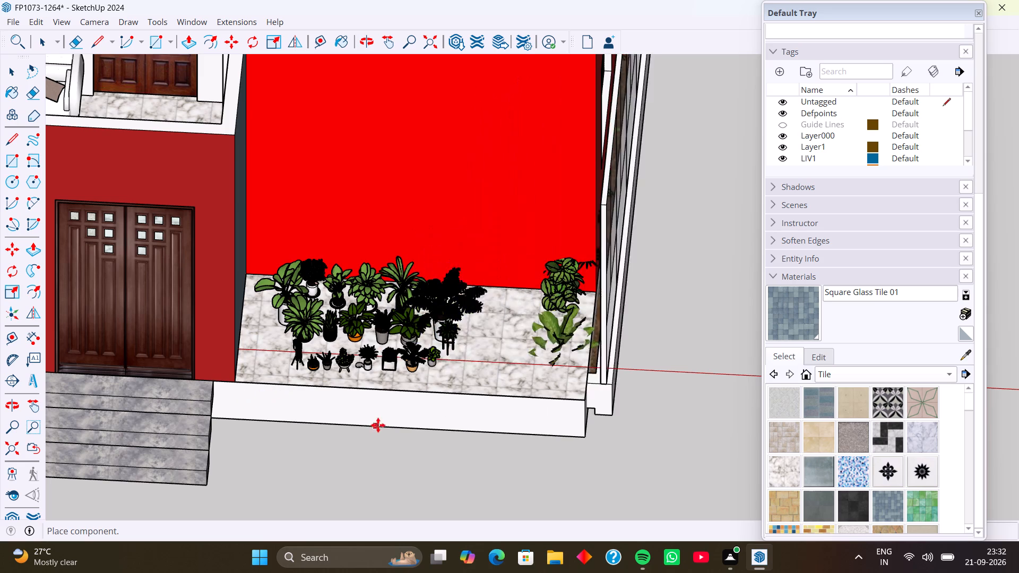
{"action": "scroll", "coordinate": [379, 421], "scroll_direction": "down", "scroll_amount": 8}
{"action": "left_click", "coordinate": [468, 417]}
Rotate the glass-panelled planter a quarter turn around the blue axis about its front corner, aligning its length with the porch front.
{"action": "middle_click_drag", "start_coordinate": [471, 431], "coordinate": [487, 431]}
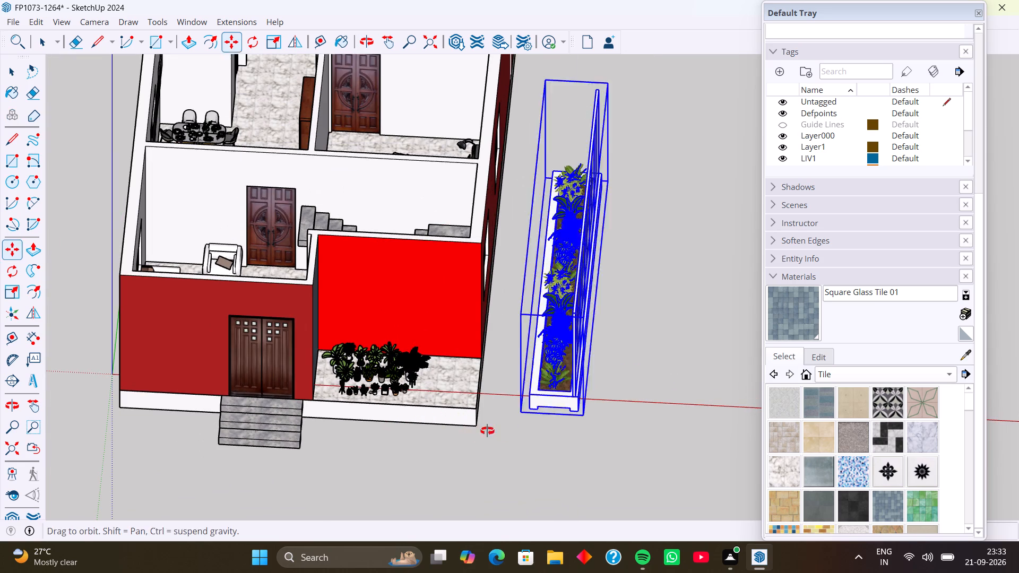
{"action": "middle_click_drag", "start_coordinate": [487, 431], "coordinate": [591, 429]}
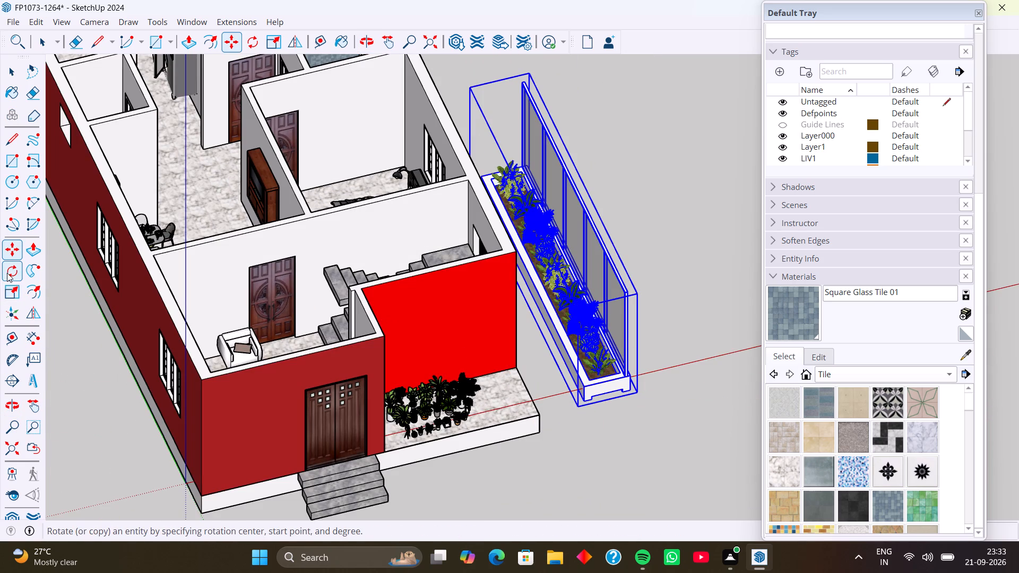
{"action": "left_click", "coordinate": [7, 272]}
{"action": "scroll", "coordinate": [575, 417], "scroll_direction": "up", "scroll_amount": 2}
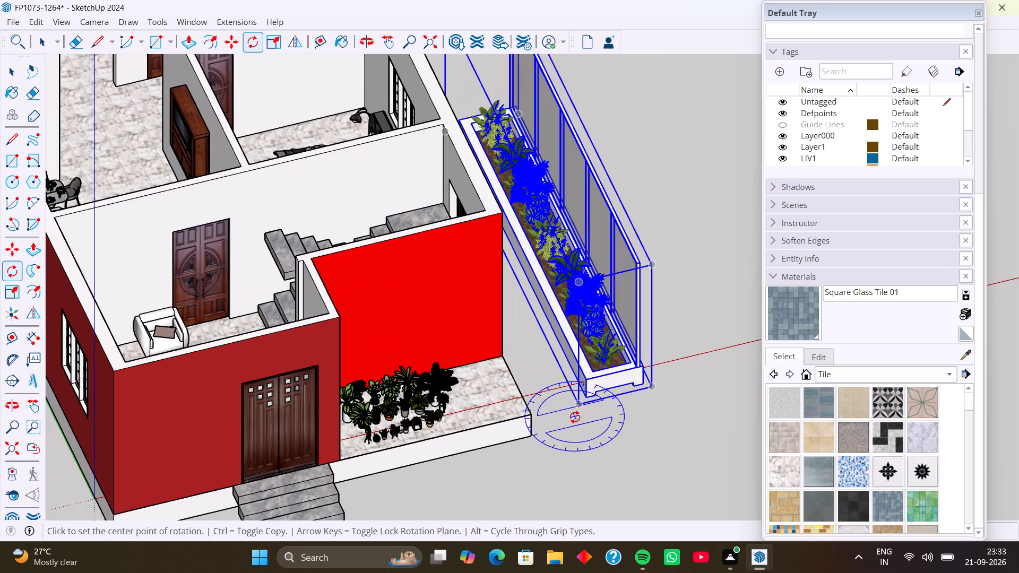
{"action": "scroll", "coordinate": [575, 417], "scroll_direction": "up", "scroll_amount": 1}
{"action": "left_click", "coordinate": [577, 405]}
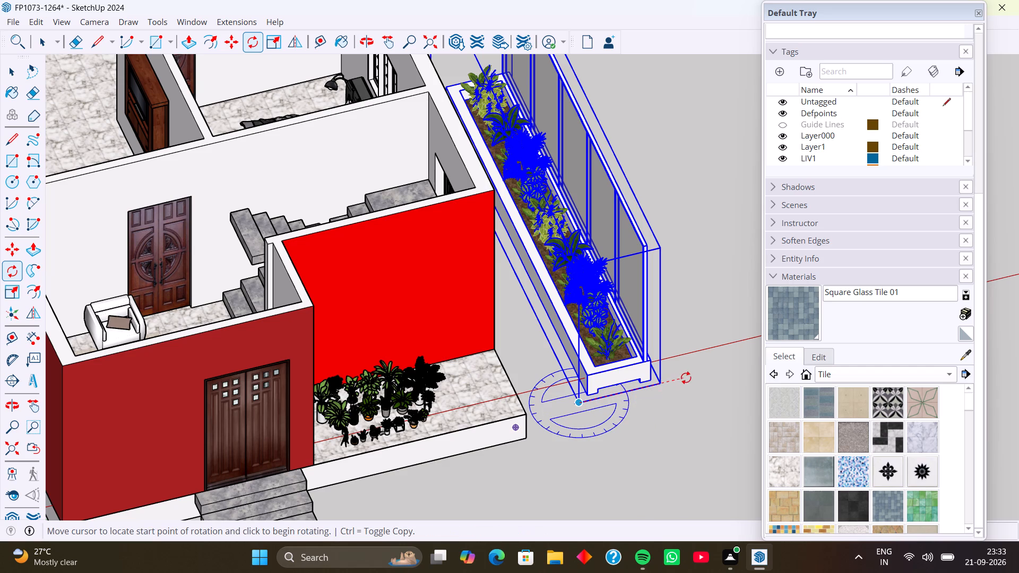
{"action": "left_click", "coordinate": [686, 378]}
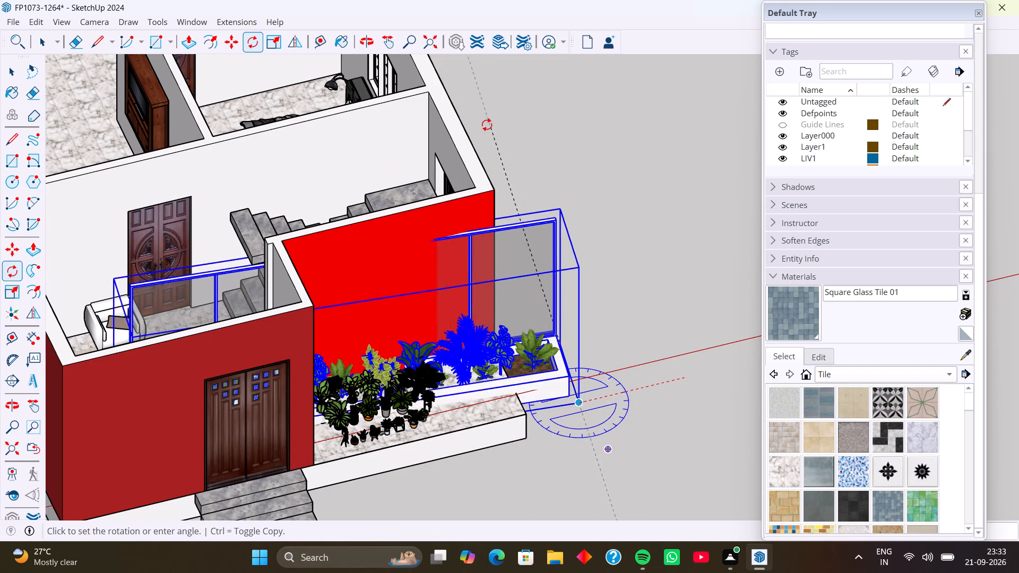
{"action": "left_click", "coordinate": [454, 126]}
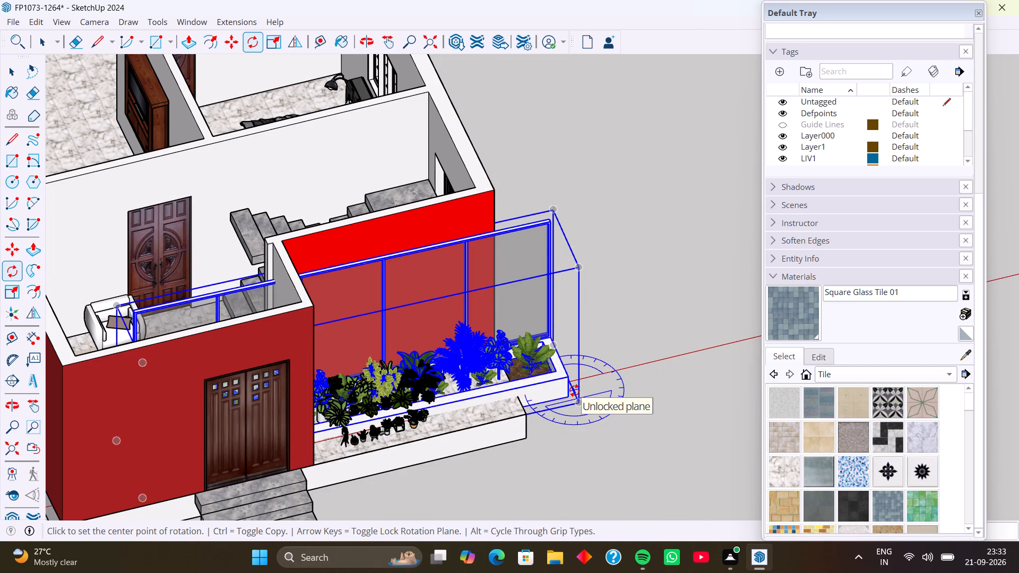
Scale the glass-panelled planter down uniformly about its outer bottom corner so it is shorter than the red porch wall.
{"action": "key", "text": "s"}
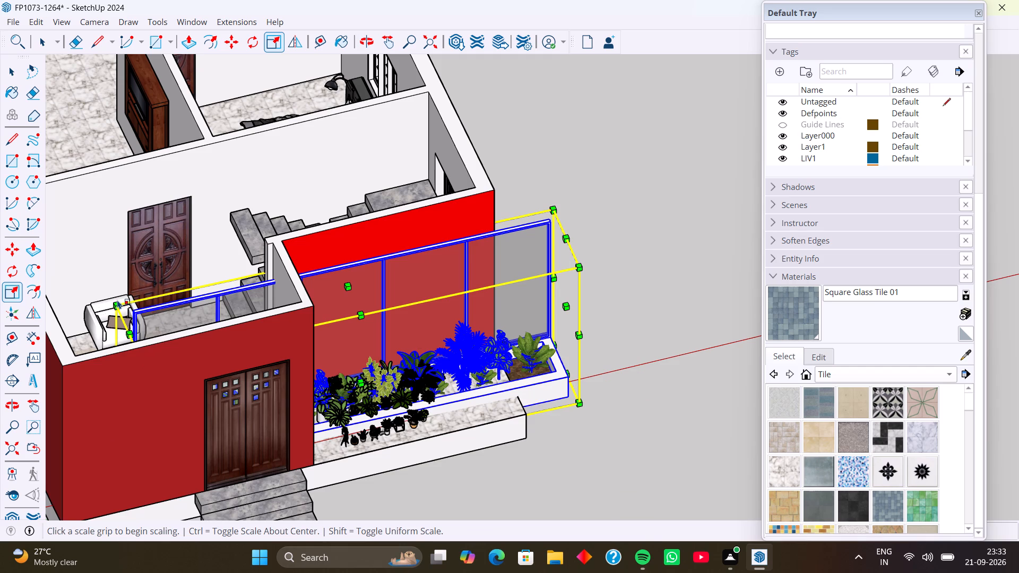
{"action": "scroll", "coordinate": [104, 263], "scroll_direction": "up", "scroll_amount": 6}
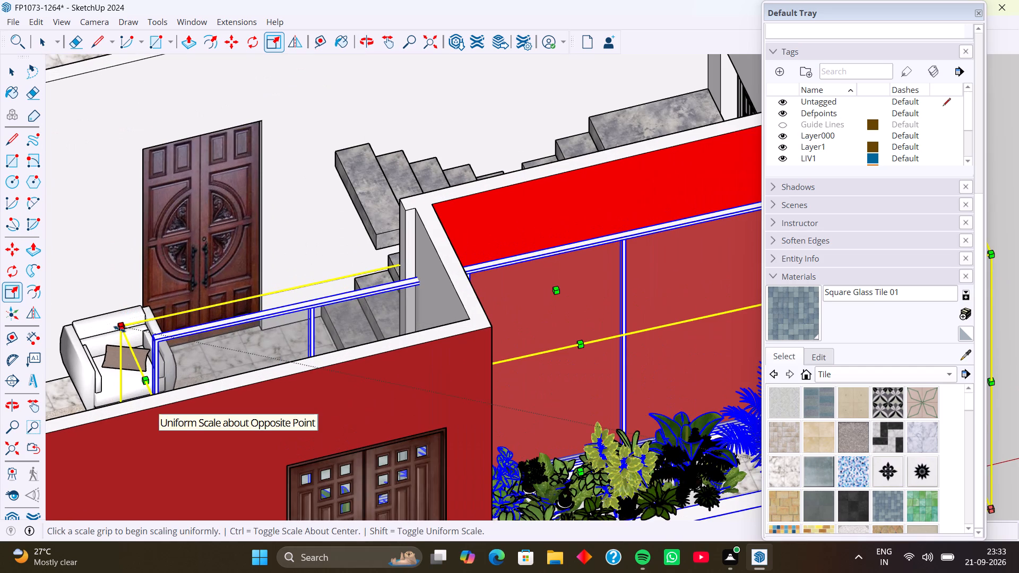
{"action": "left_click", "coordinate": [121, 328]}
{"action": "scroll", "coordinate": [524, 363], "scroll_direction": "down", "scroll_amount": 5}
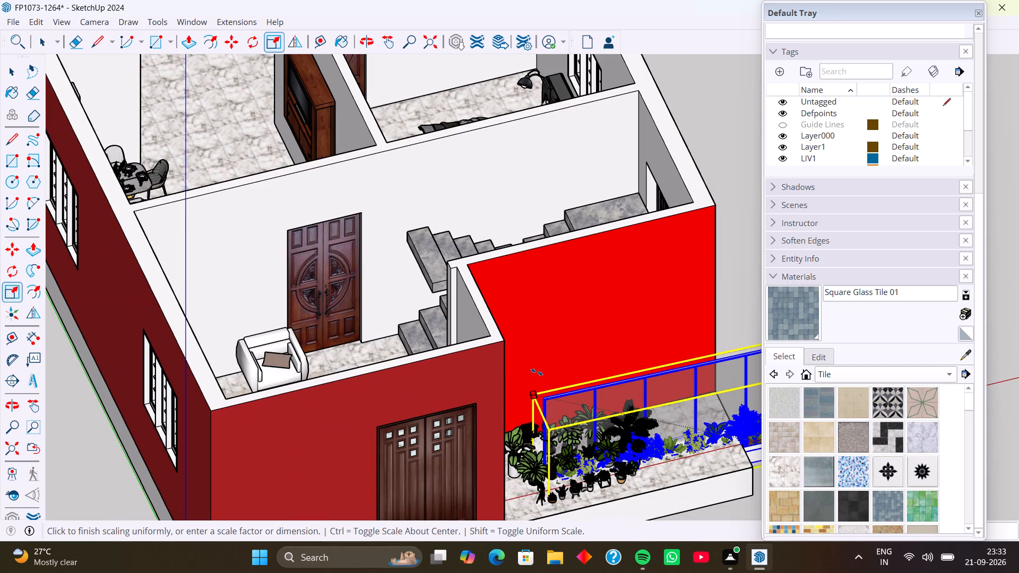
{"action": "middle_click_drag", "start_coordinate": [538, 376], "coordinate": [375, 261], "text": "shift"}
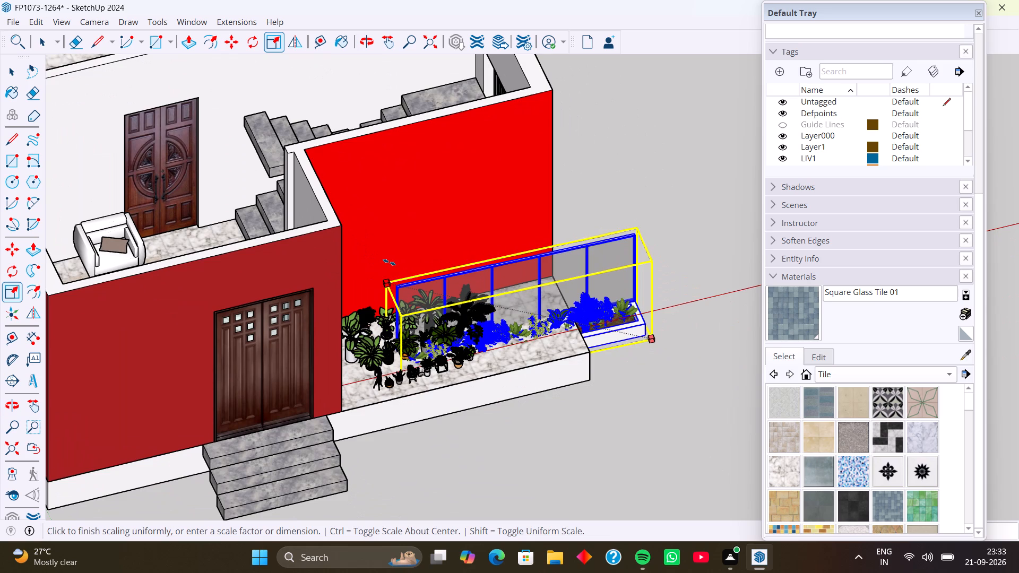
{"action": "left_click", "coordinate": [446, 262]}
Move the planter by its bottom corner from the ground onto the marble porch floor, behind the potted plants.
{"action": "middle_click_drag", "start_coordinate": [530, 319], "coordinate": [361, 366]}
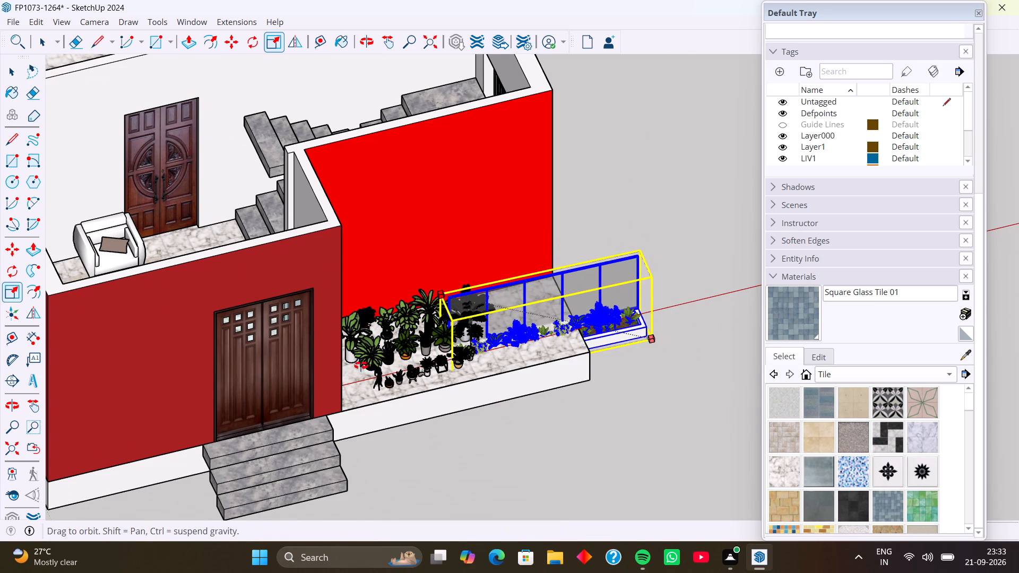
{"action": "middle_click_drag", "start_coordinate": [361, 366], "coordinate": [356, 366]}
{"action": "middle_click_drag", "start_coordinate": [529, 362], "coordinate": [496, 355]}
{"action": "key", "text": "m"}
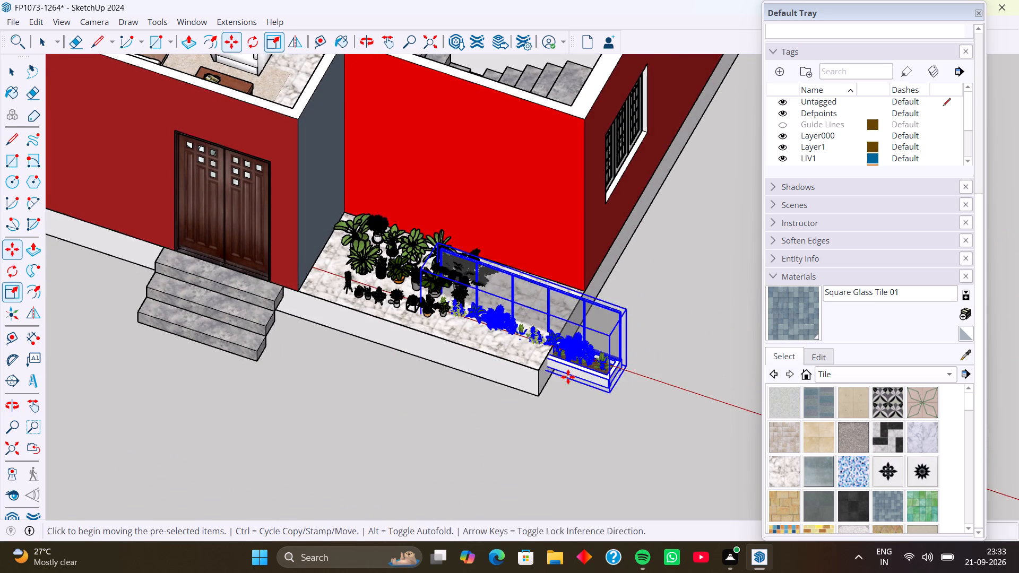
{"action": "scroll", "coordinate": [595, 387], "scroll_direction": "up", "scroll_amount": 8}
{"action": "left_click", "coordinate": [618, 401]}
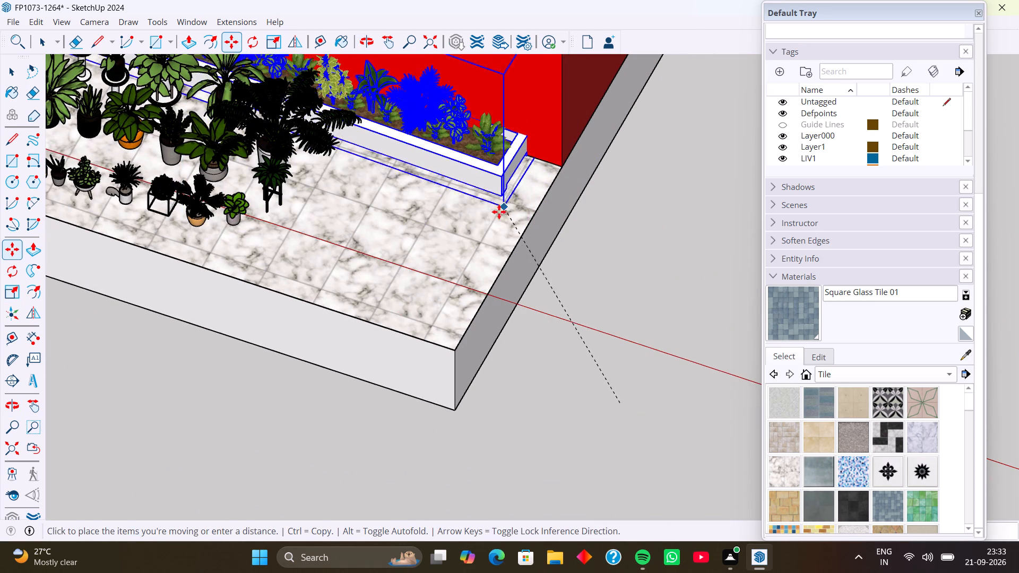
{"action": "left_click", "coordinate": [490, 232]}
Move the planter by its back bottom corner closer to the red porch wall, and deselect it.
{"action": "middle_click_drag", "start_coordinate": [543, 251], "coordinate": [374, 315]}
{"action": "scroll", "coordinate": [480, 250], "scroll_direction": "down", "scroll_amount": 3}
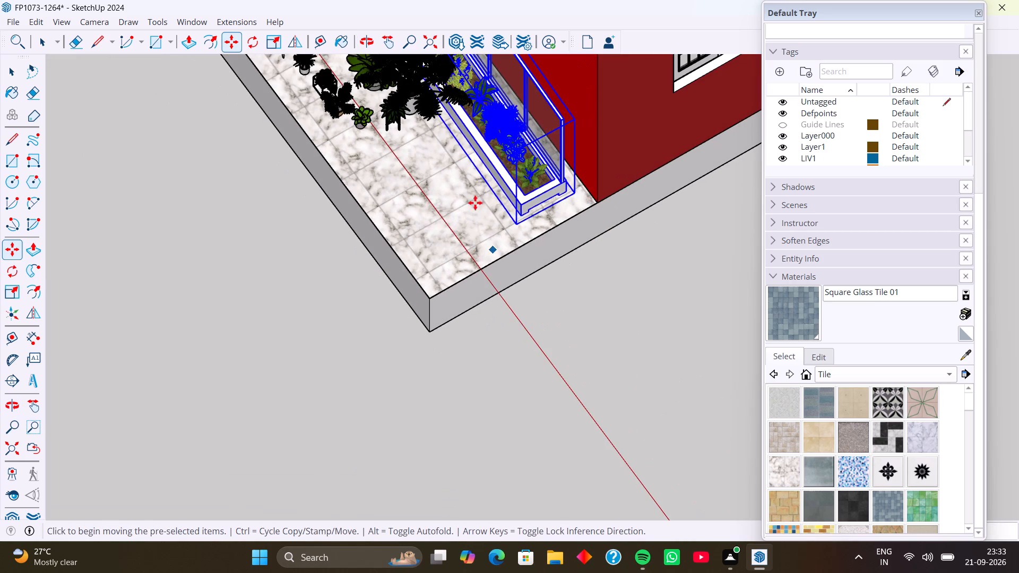
{"action": "scroll", "coordinate": [453, 219], "scroll_direction": "down", "scroll_amount": 2}
{"action": "middle_click_drag", "start_coordinate": [451, 219], "coordinate": [461, 368], "text": "shift"}
{"action": "scroll", "coordinate": [463, 367], "scroll_direction": "up", "scroll_amount": 2}
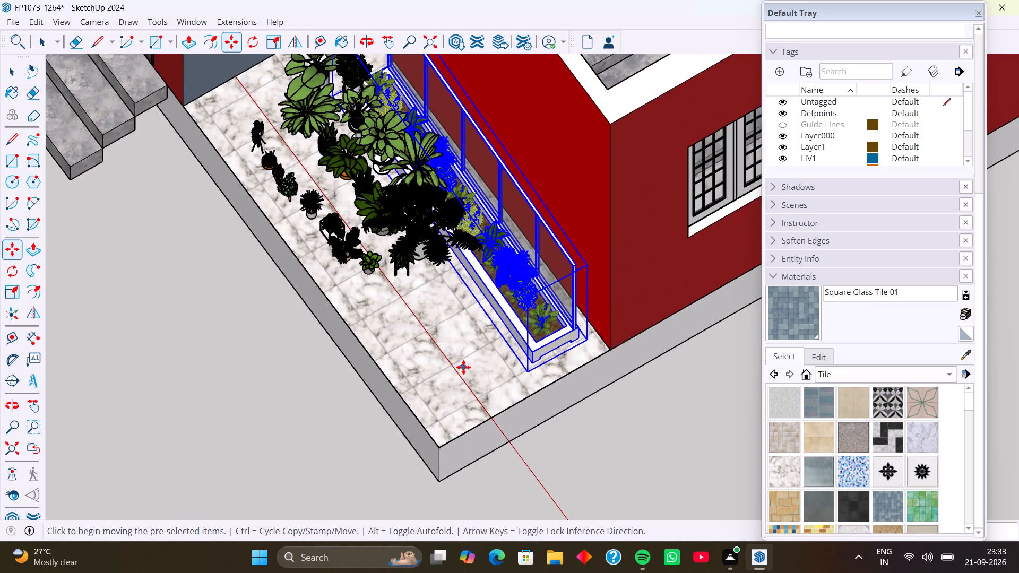
{"action": "middle_click_drag", "start_coordinate": [465, 370], "coordinate": [422, 358]}
{"action": "scroll", "coordinate": [526, 370], "scroll_direction": "up", "scroll_amount": 7}
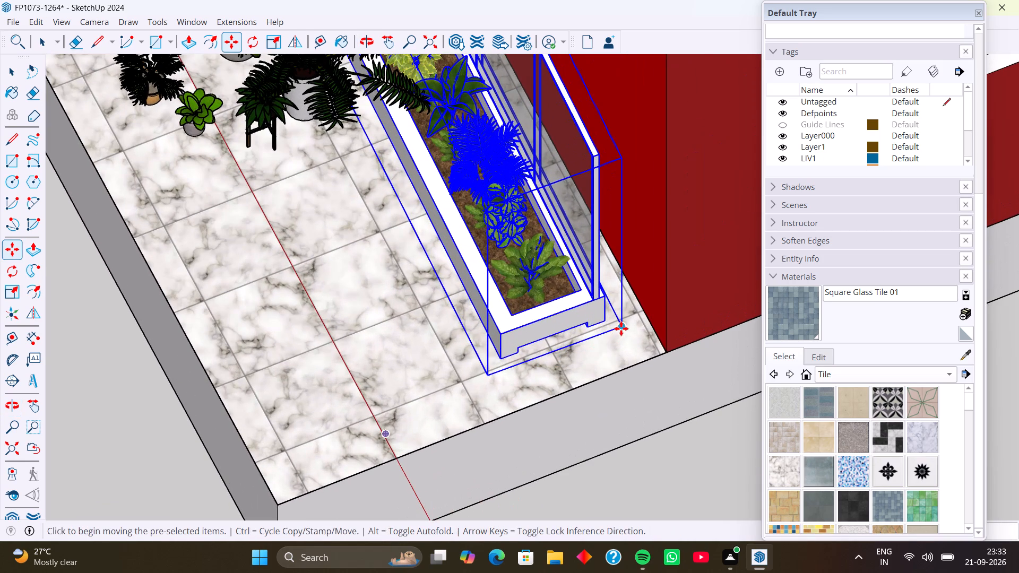
{"action": "left_click", "coordinate": [621, 328]}
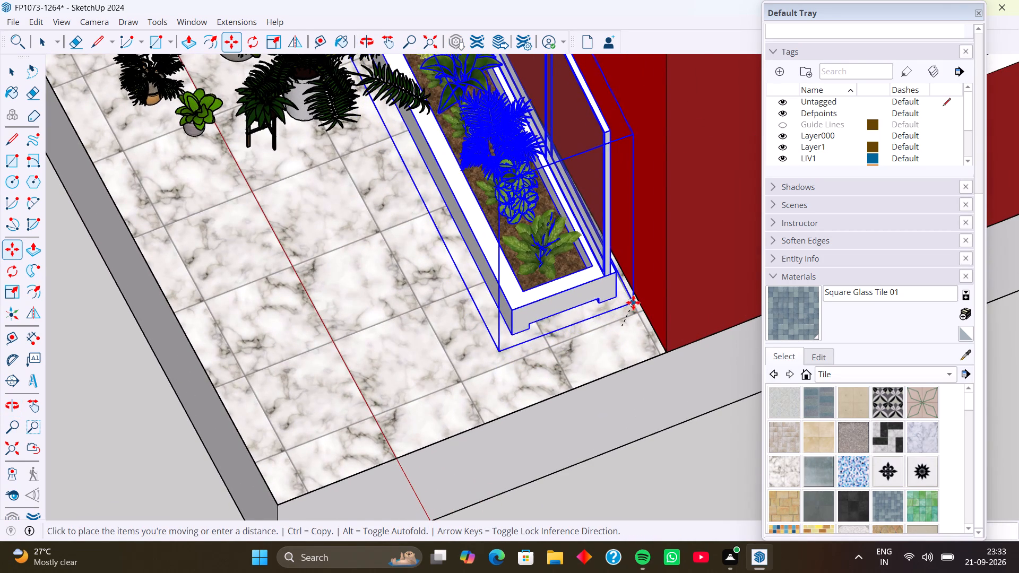
{"action": "left_click", "coordinate": [633, 301]}
{"action": "scroll", "coordinate": [457, 320], "scroll_direction": "down", "scroll_amount": 3}
{"action": "middle_click_drag", "start_coordinate": [436, 331], "coordinate": [597, 310]}
{"action": "scroll", "coordinate": [351, 332], "scroll_direction": "down", "scroll_amount": 3}
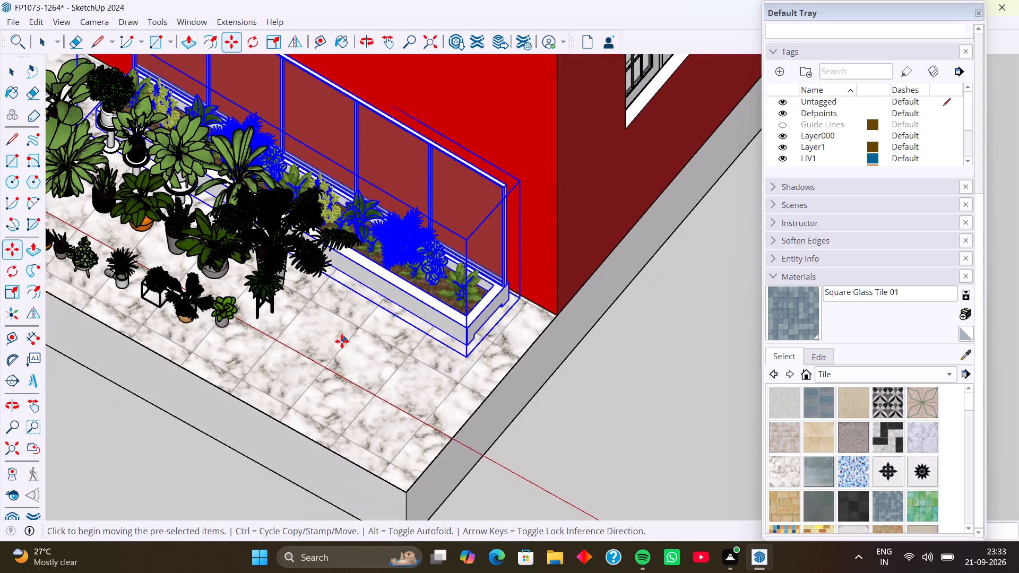
{"action": "middle_click_drag", "start_coordinate": [340, 341], "coordinate": [435, 324]}
{"action": "key", "text": "space"}
{"action": "left_click", "coordinate": [563, 367]}
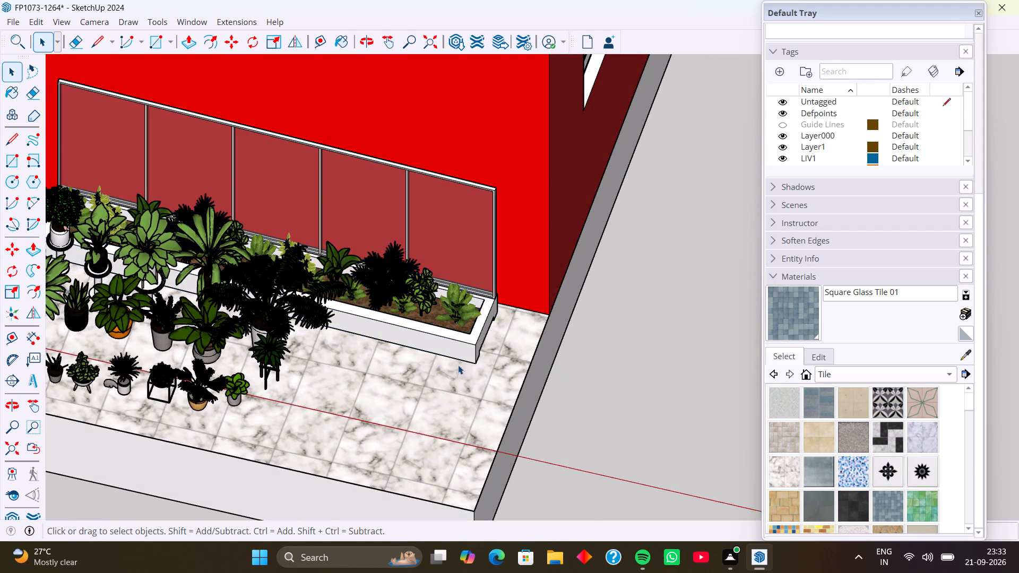
Stretch the glass-panelled planter taller along the blue axis, keeping its top well below the top of the red wall.
{"action": "middle_click_drag", "start_coordinate": [439, 363], "coordinate": [549, 356]}
{"action": "middle_click_drag", "start_coordinate": [403, 367], "coordinate": [598, 352], "text": "shift"}
{"action": "scroll", "coordinate": [462, 276], "scroll_direction": "up", "scroll_amount": 3}
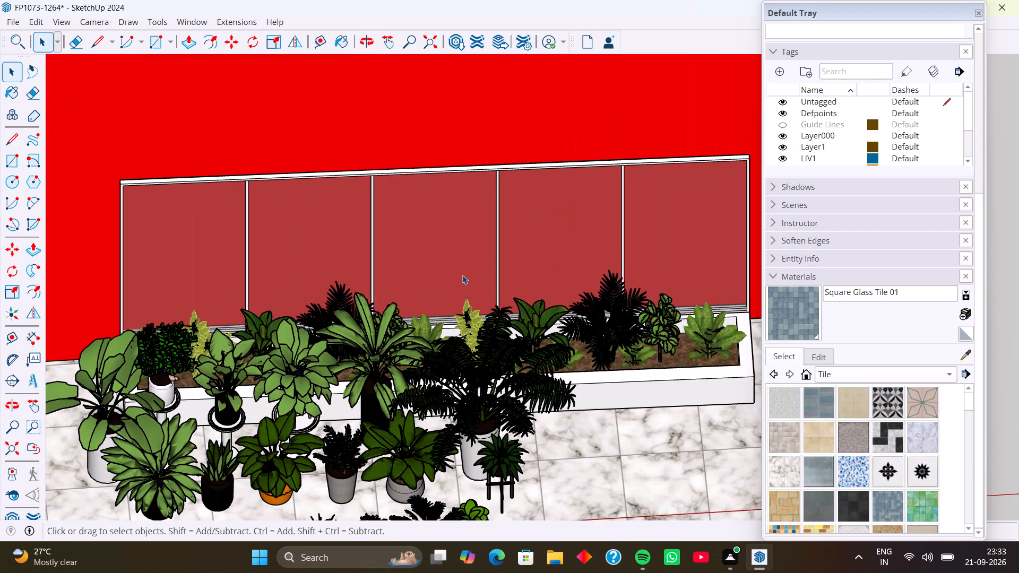
{"action": "left_click", "coordinate": [463, 264]}
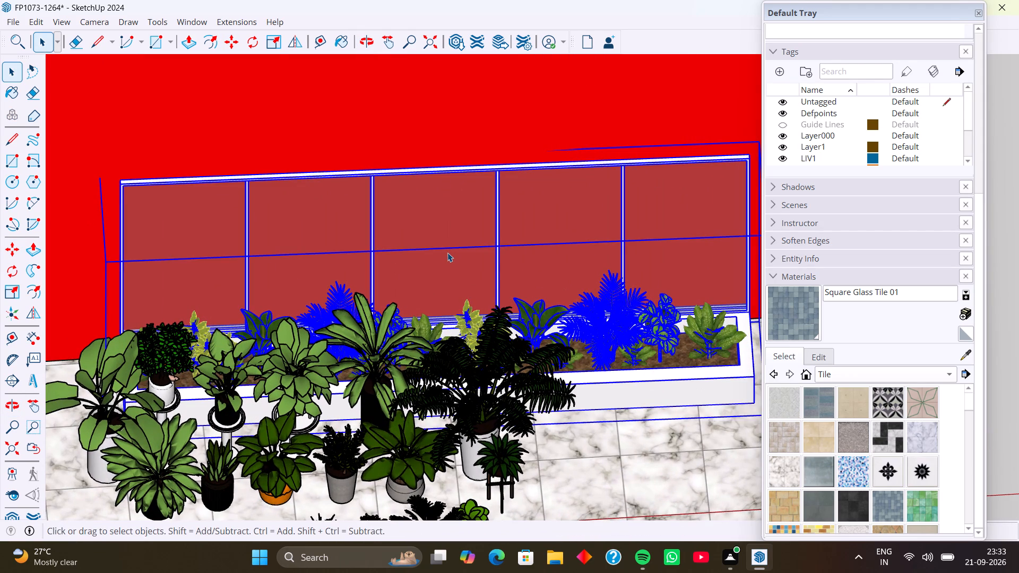
{"action": "key", "text": "s"}
{"action": "middle_click_drag", "start_coordinate": [444, 225], "coordinate": [426, 299]}
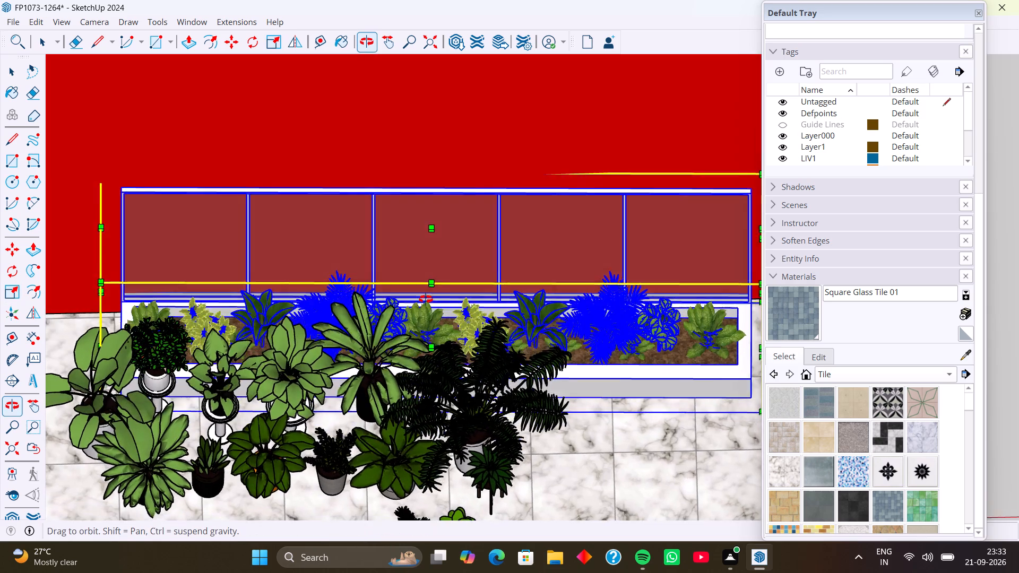
{"action": "middle_click_drag", "start_coordinate": [426, 299], "coordinate": [256, 274]}
{"action": "middle_click_drag", "start_coordinate": [521, 281], "coordinate": [472, 228]}
{"action": "left_click", "coordinate": [452, 159]}
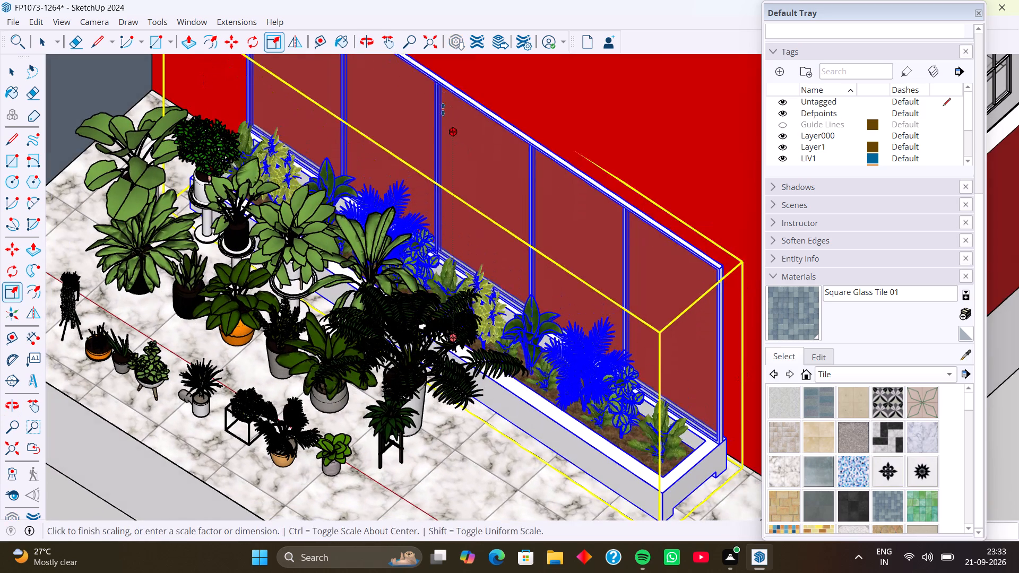
{"action": "scroll", "coordinate": [468, 73], "scroll_direction": "down", "scroll_amount": 7}
{"action": "middle_click_drag", "start_coordinate": [468, 73], "coordinate": [441, 261], "text": "shift"}
{"action": "left_click", "coordinate": [445, 120]}
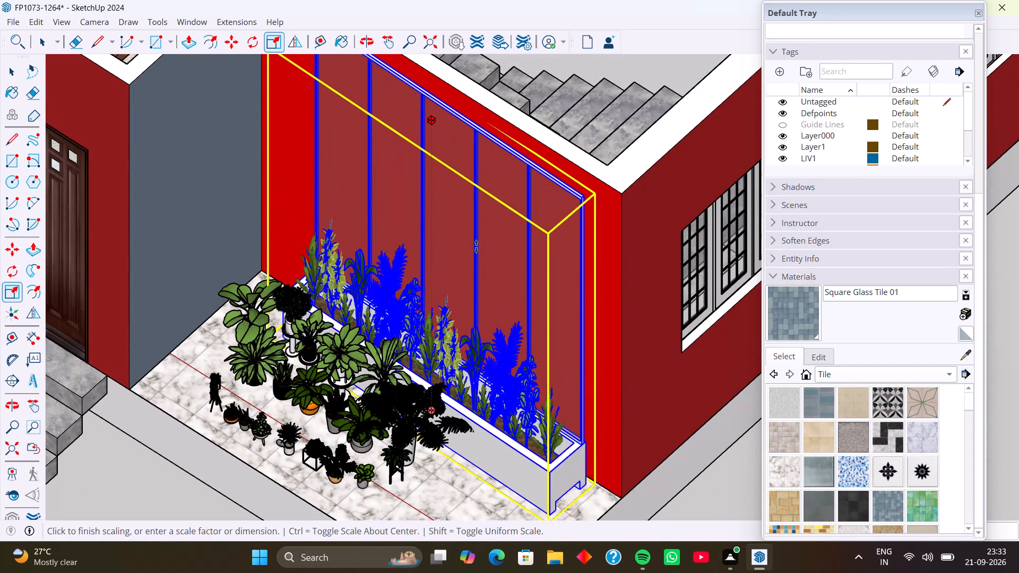
{"action": "middle_click_drag", "start_coordinate": [476, 246], "coordinate": [730, 233]}
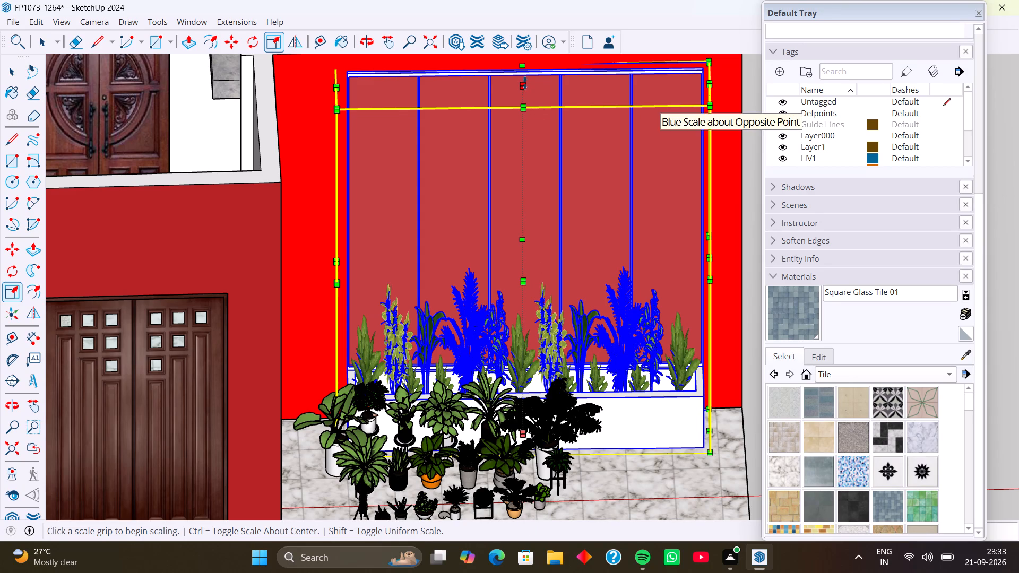
{"action": "left_click", "coordinate": [525, 83]}
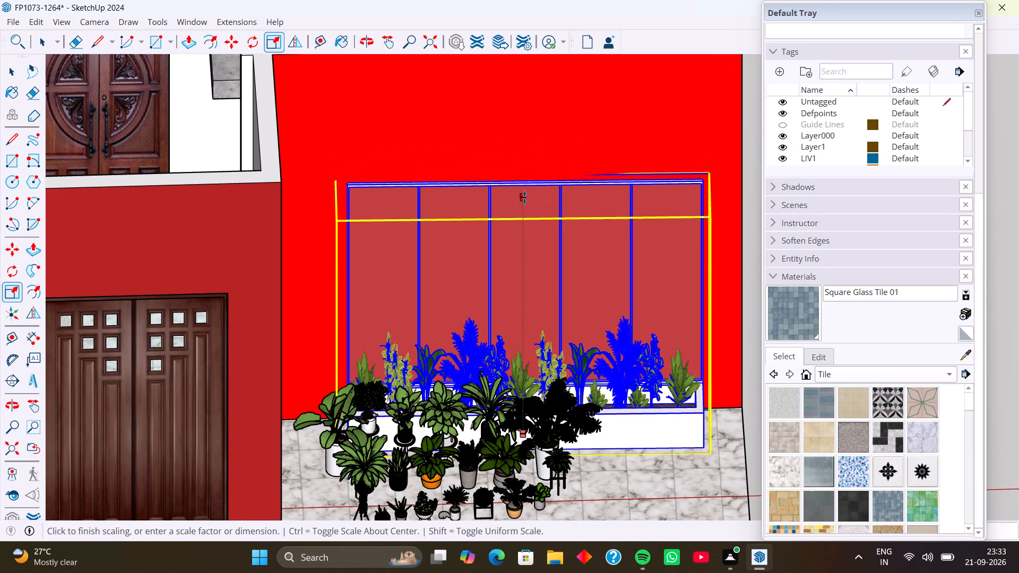
{"action": "left_click", "coordinate": [524, 197]}
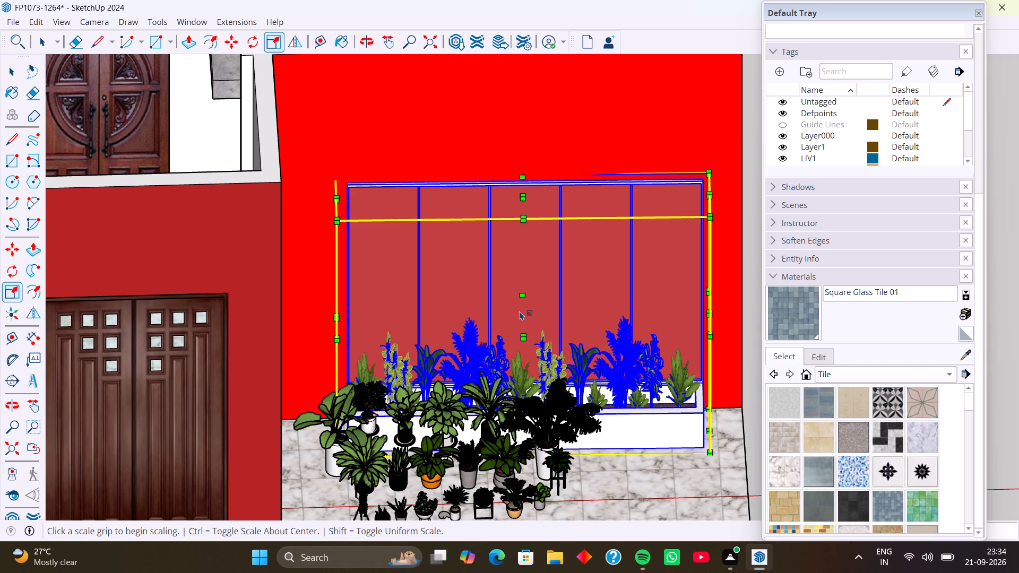
Scale the planter slightly deeper toward the front of the porch from its front face, and deselect it.
{"action": "scroll", "coordinate": [520, 311], "scroll_direction": "down", "scroll_amount": 2}
{"action": "middle_click_drag", "start_coordinate": [524, 317], "coordinate": [459, 257], "text": "shift"}
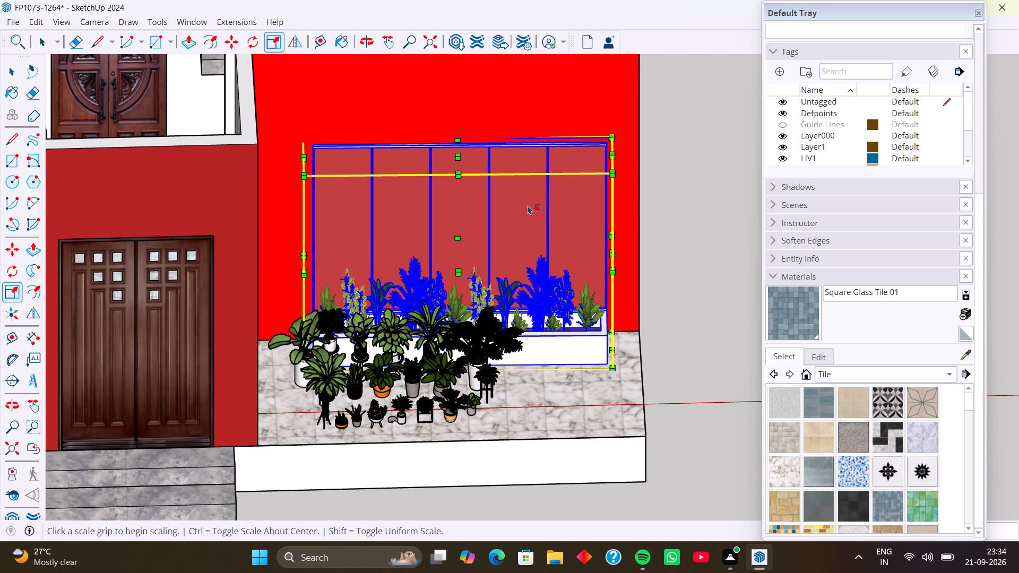
{"action": "middle_click_drag", "start_coordinate": [550, 275], "coordinate": [385, 303]}
{"action": "middle_click_drag", "start_coordinate": [462, 310], "coordinate": [374, 315]}
{"action": "scroll", "coordinate": [410, 264], "scroll_direction": "up", "scroll_amount": 2}
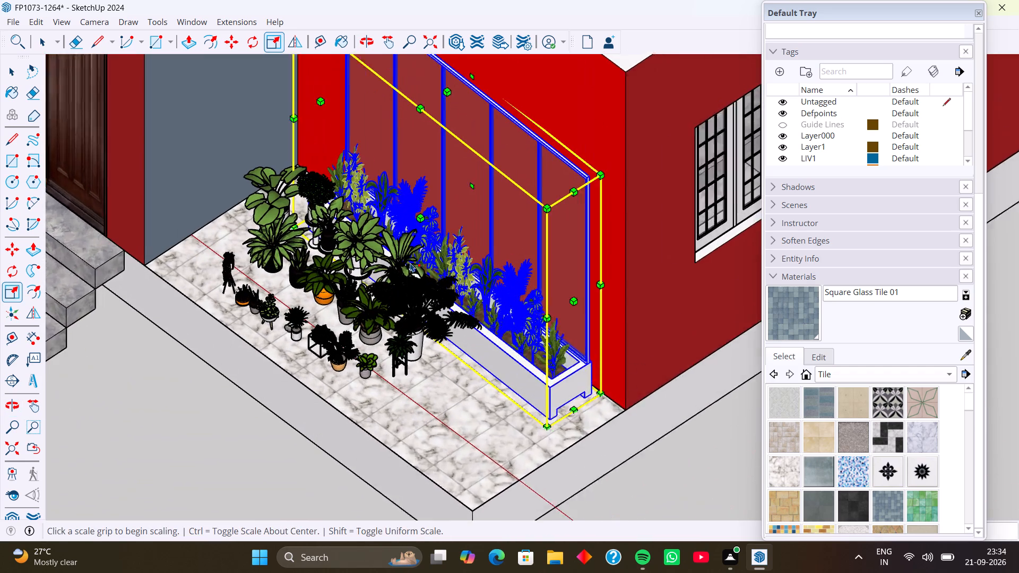
{"action": "scroll", "coordinate": [410, 263], "scroll_direction": "up", "scroll_amount": 1}
{"action": "left_click", "coordinate": [424, 215]}
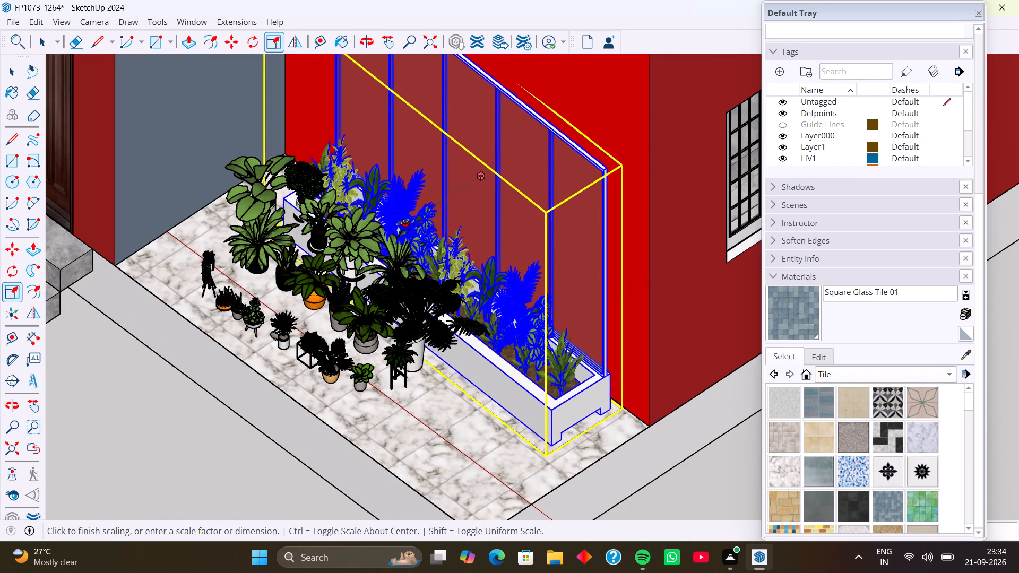
{"action": "left_click", "coordinate": [392, 224]}
{"action": "middle_click_drag", "start_coordinate": [426, 268], "coordinate": [577, 254]}
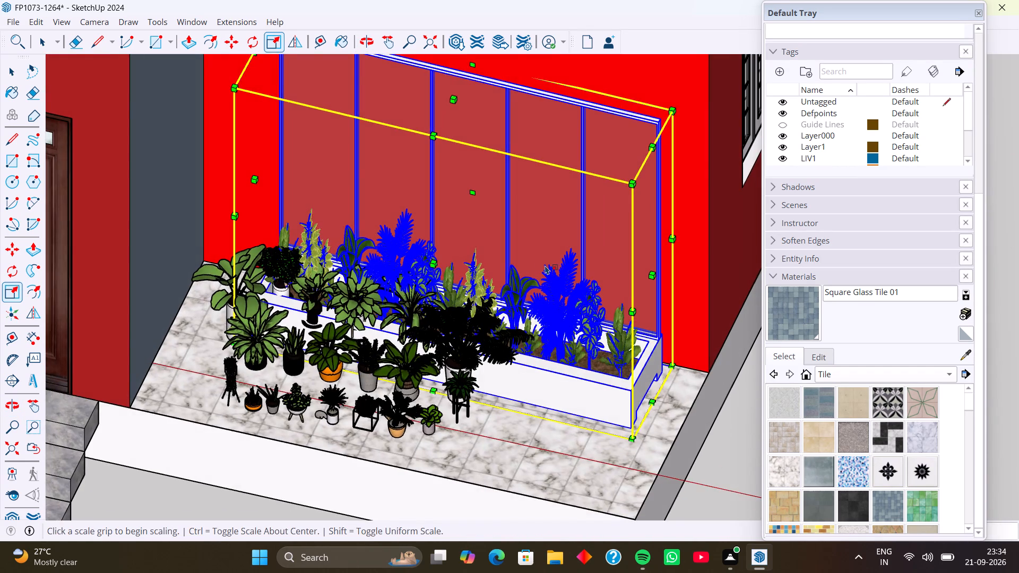
{"action": "scroll", "coordinate": [545, 265], "scroll_direction": "down", "scroll_amount": 4}
{"action": "key", "text": "space"}
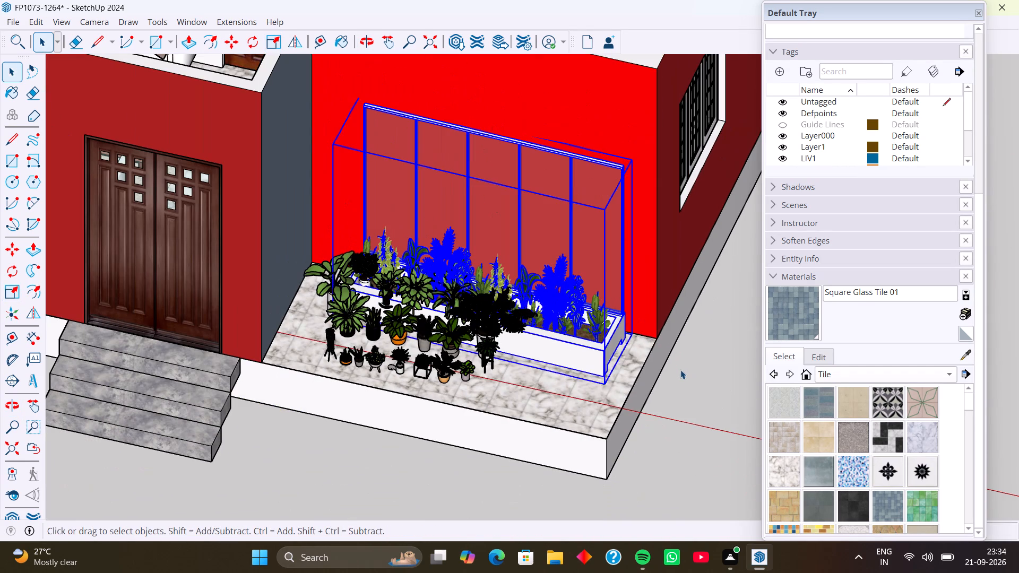
{"action": "left_click", "coordinate": [680, 370]}
Stretch the potted plant group lengthwise along the porch so it reaches about the outer end of the glass-panelled planter.
{"action": "middle_click_drag", "start_coordinate": [580, 325], "coordinate": [685, 310]}
{"action": "middle_click_drag", "start_coordinate": [598, 326], "coordinate": [676, 319]}
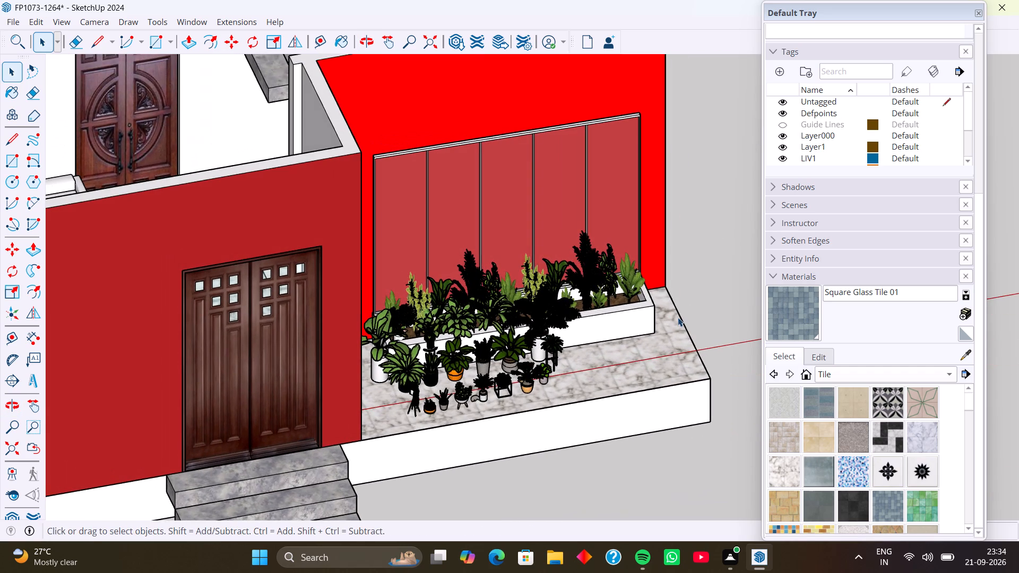
{"action": "middle_click_drag", "start_coordinate": [581, 339], "coordinate": [513, 334]}
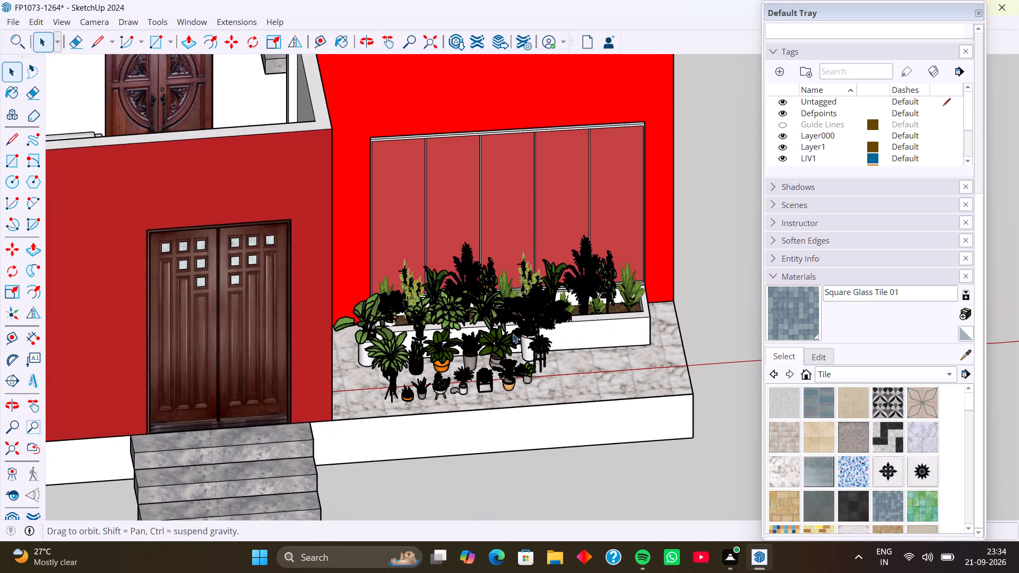
{"action": "middle_click_drag", "start_coordinate": [513, 334], "coordinate": [522, 334]}
{"action": "left_click", "coordinate": [509, 347]}
{"action": "middle_click_drag", "start_coordinate": [539, 357], "coordinate": [508, 386]}
{"action": "scroll", "coordinate": [521, 376], "scroll_direction": "up", "scroll_amount": 2}
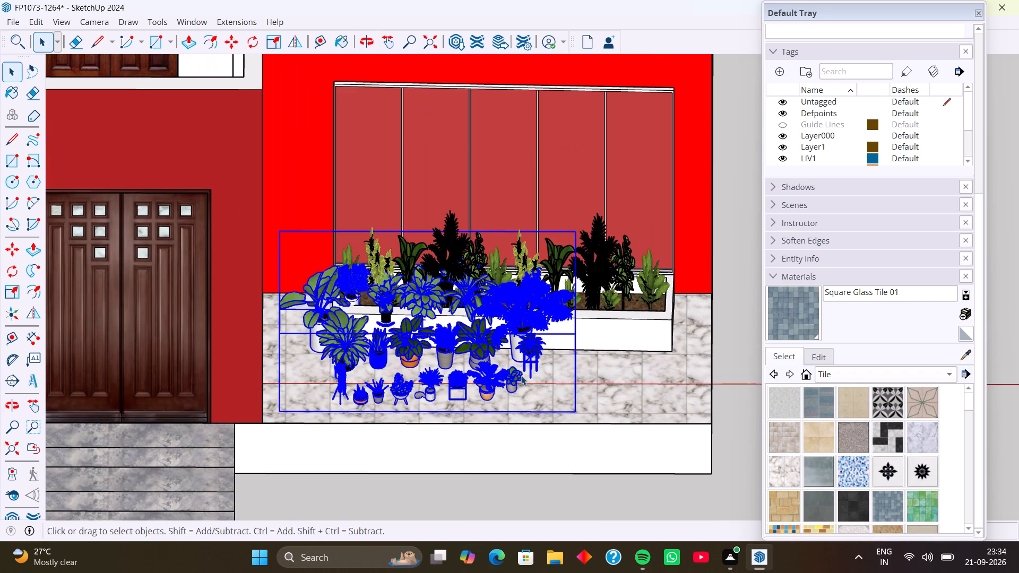
{"action": "middle_click_drag", "start_coordinate": [526, 370], "coordinate": [429, 339], "text": "shift"}
{"action": "scroll", "coordinate": [442, 344], "scroll_direction": "up", "scroll_amount": 1, "text": "shift"}
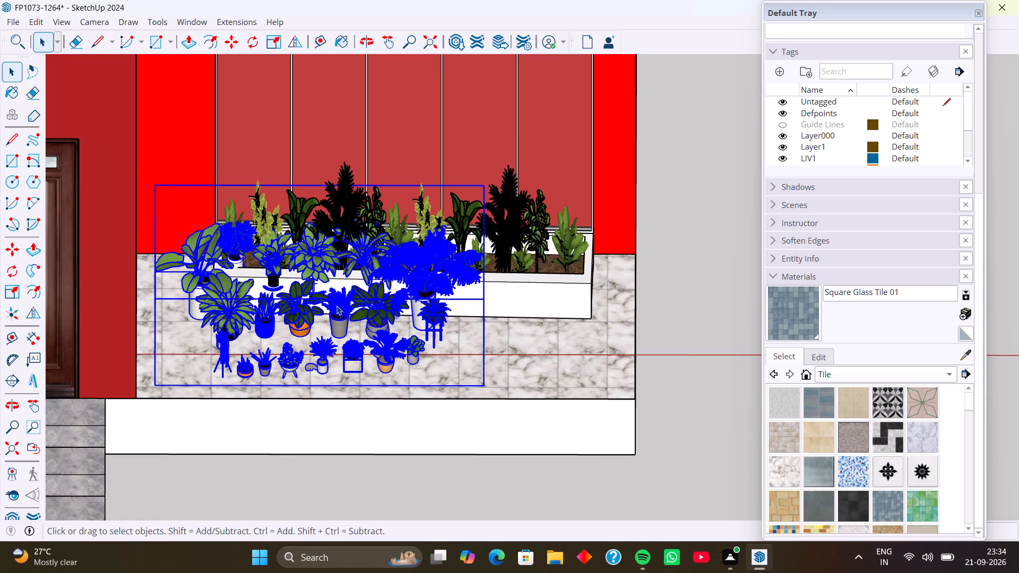
{"action": "key", "text": "s"}
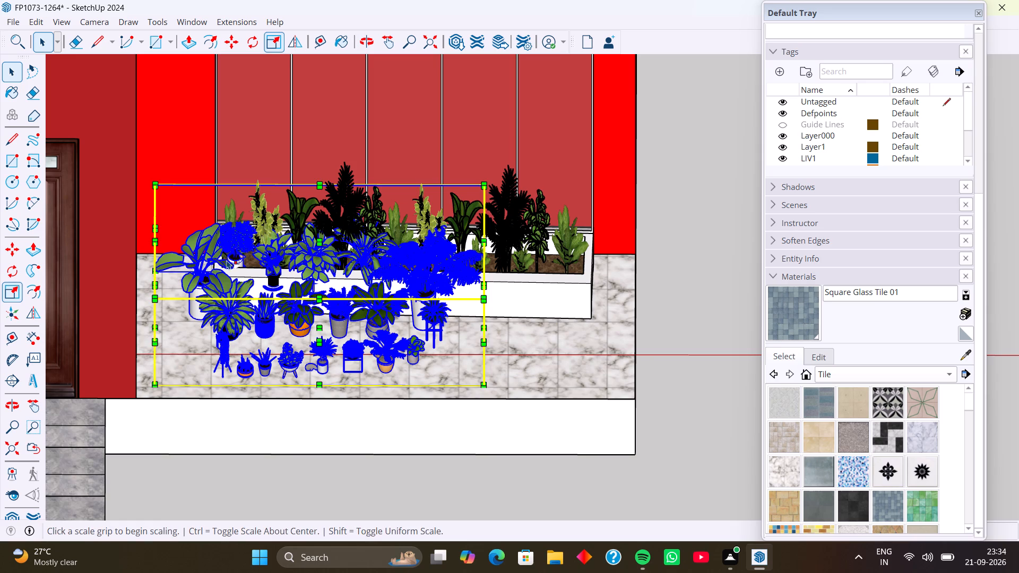
{"action": "middle_click_drag", "start_coordinate": [332, 293], "coordinate": [201, 306]}
{"action": "middle_click_drag", "start_coordinate": [349, 310], "coordinate": [268, 303]}
{"action": "scroll", "coordinate": [394, 258], "scroll_direction": "up", "scroll_amount": 3}
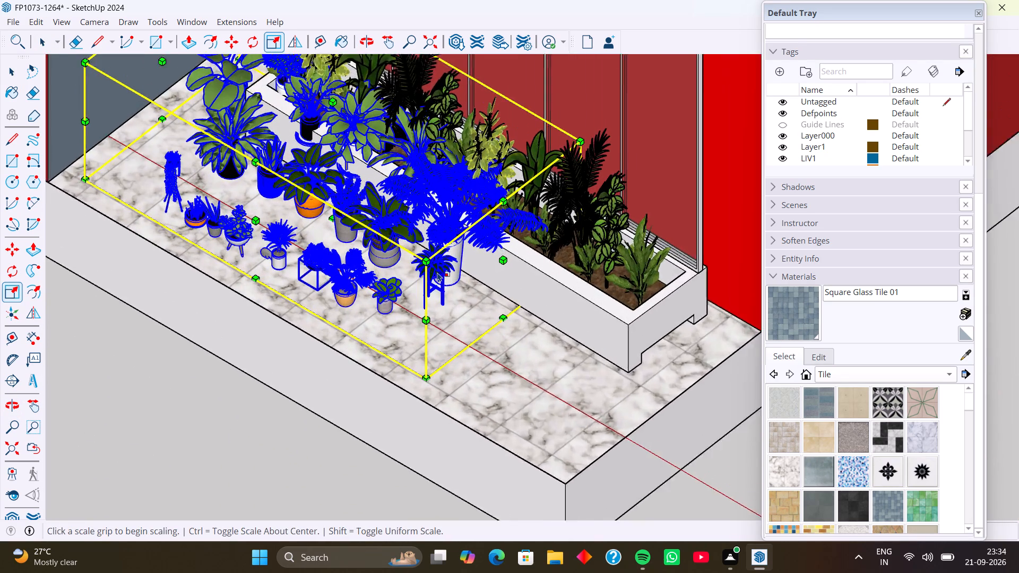
{"action": "scroll", "coordinate": [437, 272], "scroll_direction": "up", "scroll_amount": 2}
{"action": "left_click", "coordinate": [518, 258]}
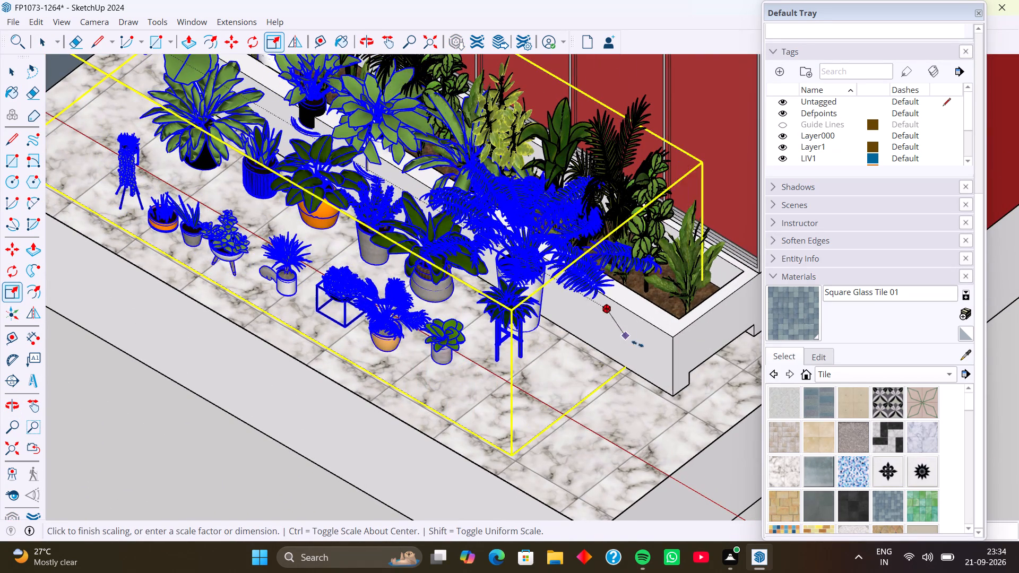
{"action": "left_click", "coordinate": [668, 363]}
{"action": "scroll", "coordinate": [416, 360], "scroll_direction": "down", "scroll_amount": 4}
{"action": "middle_click_drag", "start_coordinate": [403, 379], "coordinate": [564, 359]}
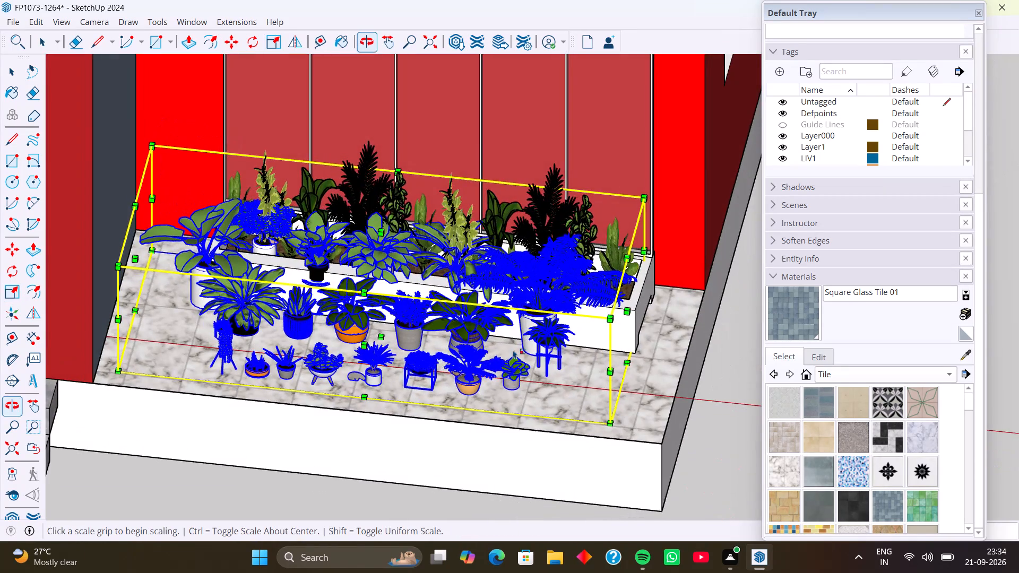
{"action": "scroll", "coordinate": [499, 344], "scroll_direction": "down", "scroll_amount": 3}
{"action": "middle_click_drag", "start_coordinate": [491, 335], "coordinate": [459, 408], "text": "shift"}
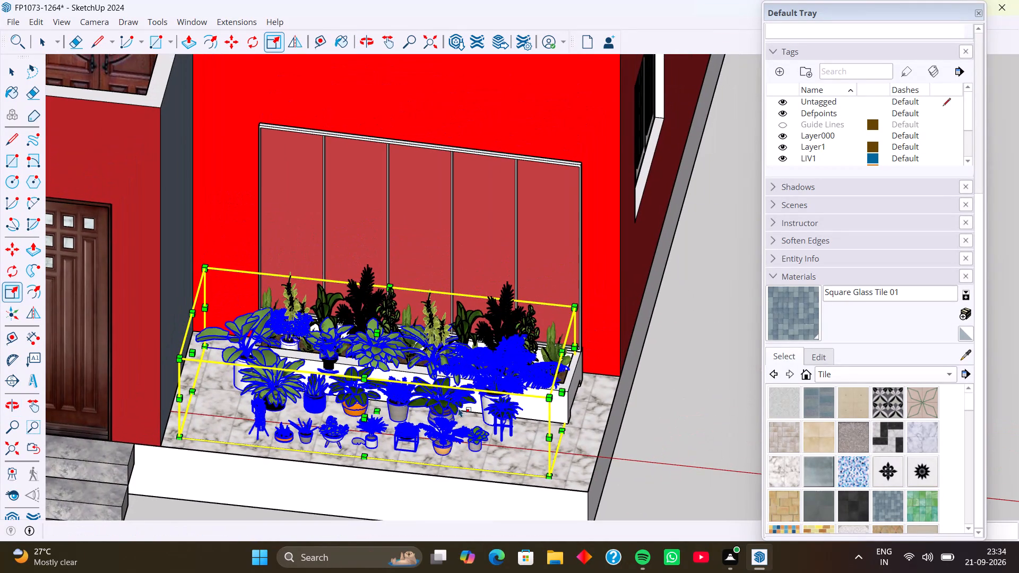
Scale the potted plant group down uniformly from its upper back corner nearest the entrance so it about matches the planter's length.
{"action": "left_click", "coordinate": [209, 268]}
{"action": "left_click", "coordinate": [239, 323]}
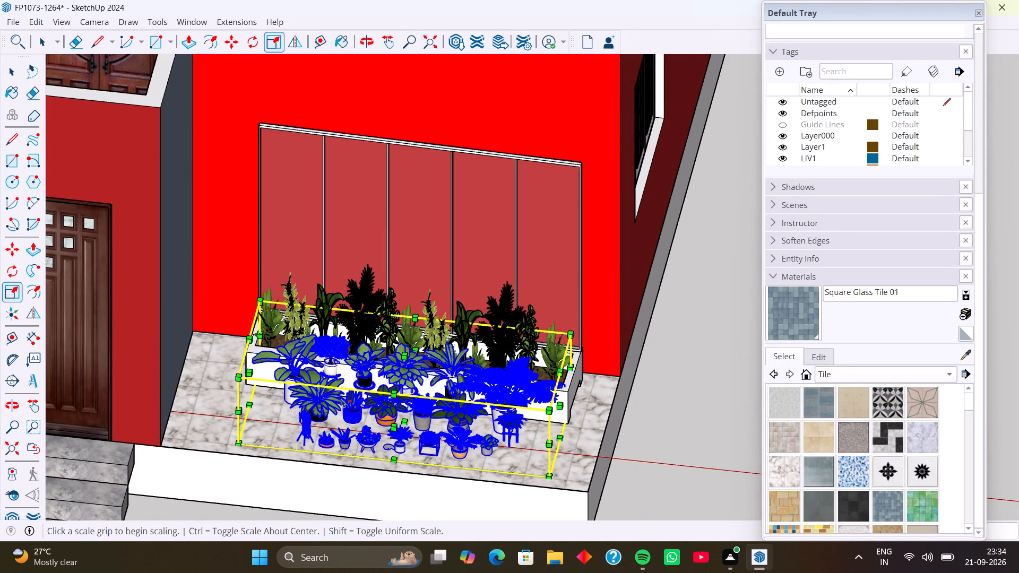
Move the potted plant group along the porch toward the entrance door side, and deselect it.
{"action": "key", "text": "m"}
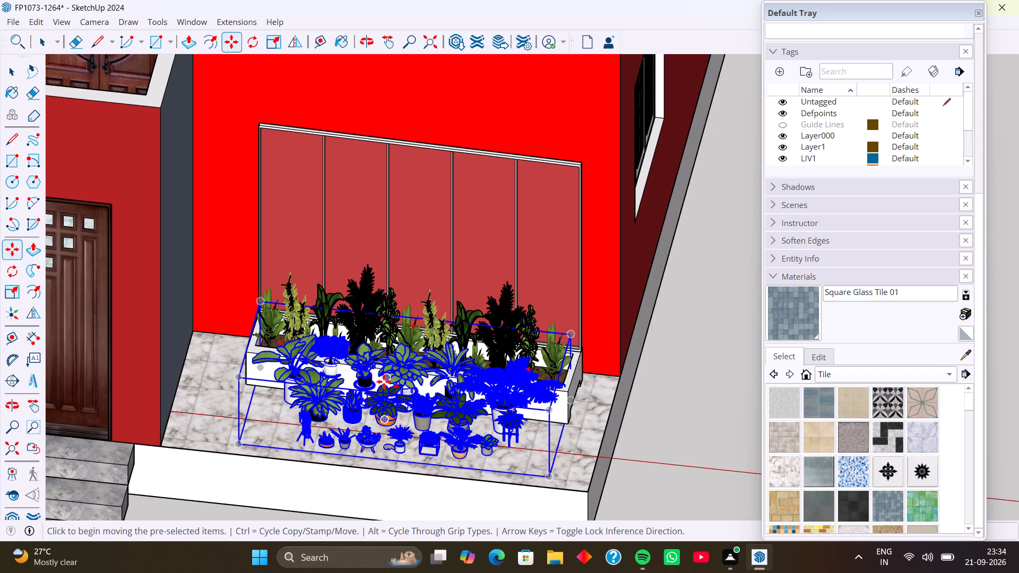
{"action": "left_click", "coordinate": [407, 379]}
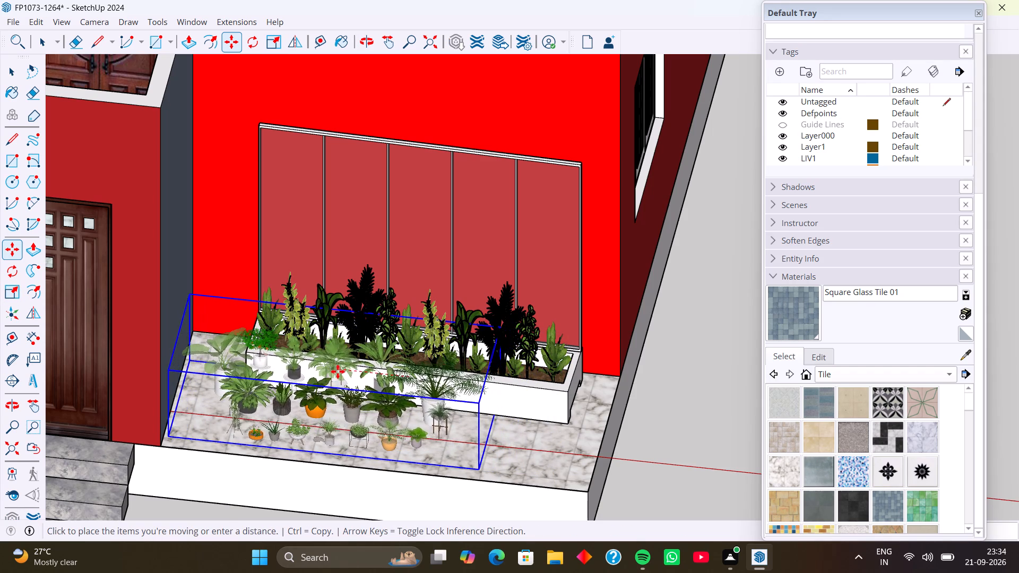
{"action": "left_click", "coordinate": [335, 371]}
{"action": "scroll", "coordinate": [382, 374], "scroll_direction": "down", "scroll_amount": 5}
{"action": "scroll", "coordinate": [424, 393], "scroll_direction": "down", "scroll_amount": 3}
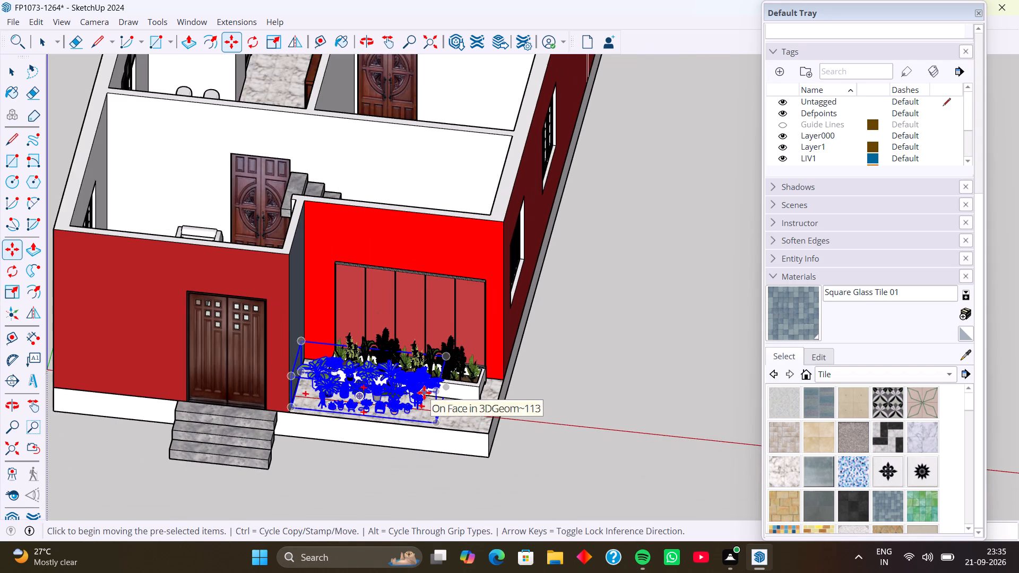
{"action": "middle_click_drag", "start_coordinate": [424, 393], "coordinate": [305, 339], "text": "shift"}
{"action": "key", "text": "space"}
{"action": "left_click", "coordinate": [447, 376]}
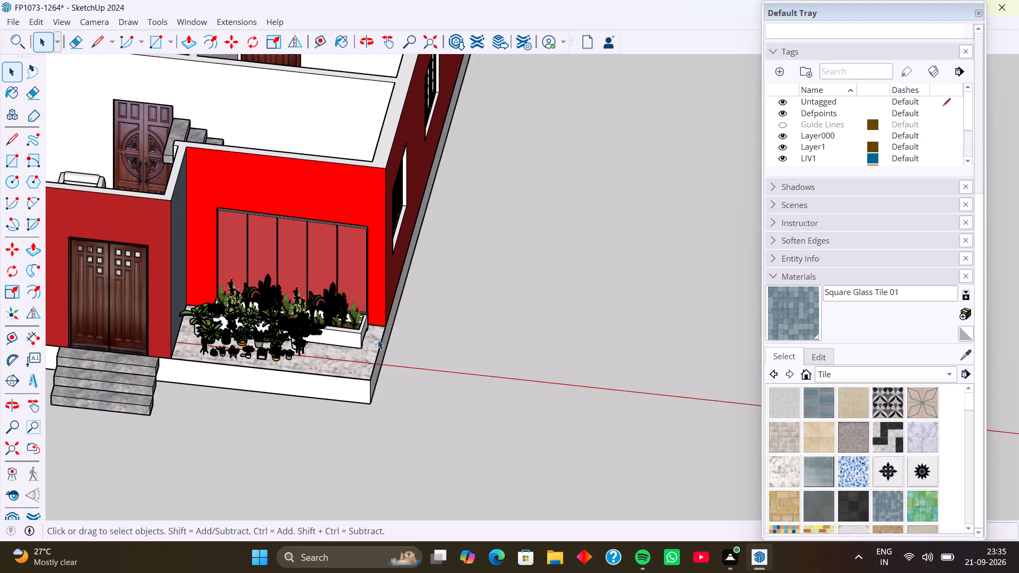
Open the house walls for editing, select the red porch wall face, and bring up the Landscaping, Fencing and Vegetation materials.
{"action": "middle_click_drag", "start_coordinate": [378, 340], "coordinate": [462, 315]}
{"action": "scroll", "coordinate": [400, 354], "scroll_direction": "down", "scroll_amount": 2}
{"action": "middle_click_drag", "start_coordinate": [395, 364], "coordinate": [401, 314]}
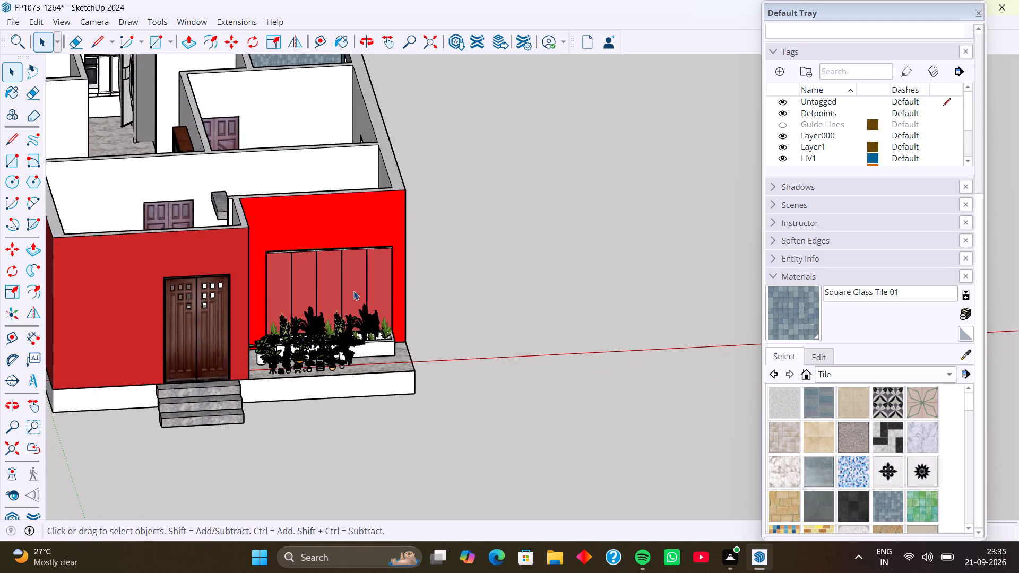
{"action": "left_click", "coordinate": [335, 215]}
{"action": "left_click", "coordinate": [335, 215]}
{"action": "left_click", "coordinate": [335, 215]}
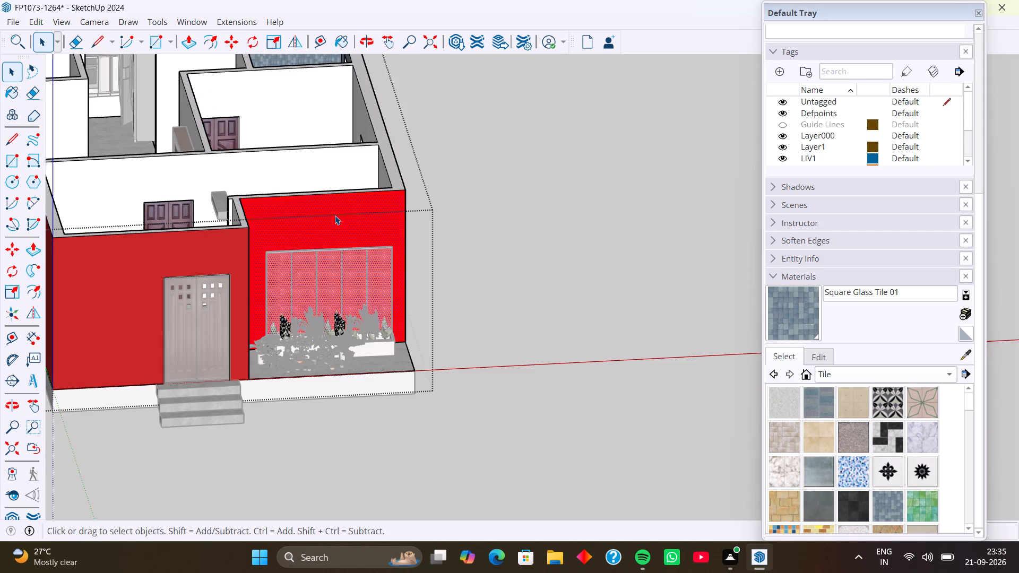
{"action": "left_click", "coordinate": [950, 372]}
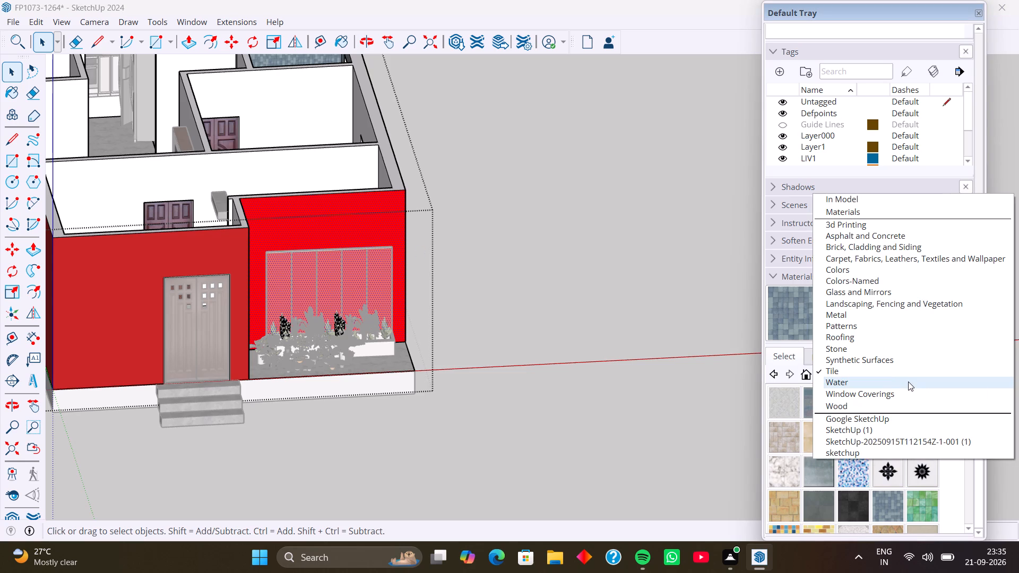
{"action": "left_click", "coordinate": [886, 331]}
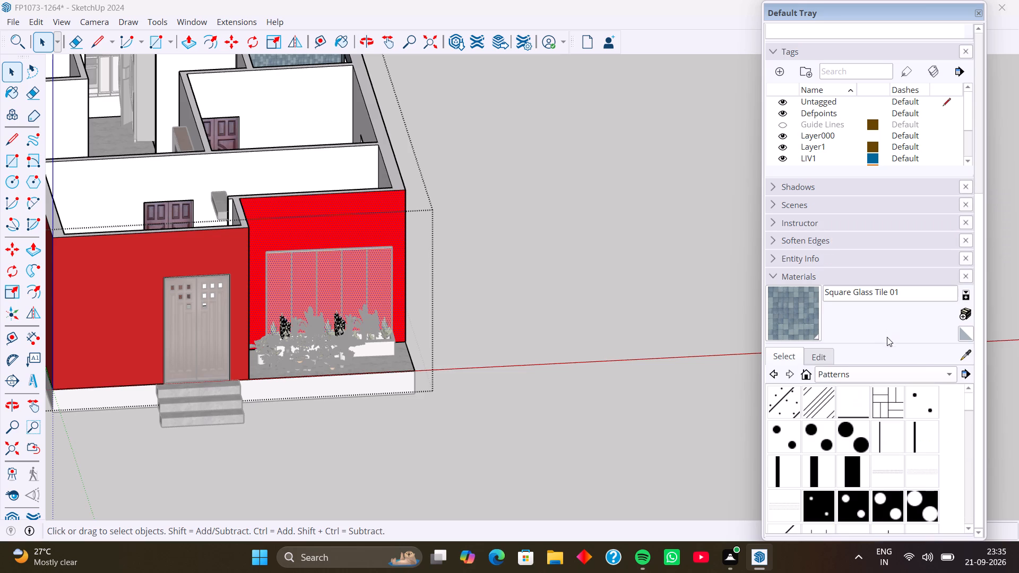
{"action": "left_click", "coordinate": [947, 372]}
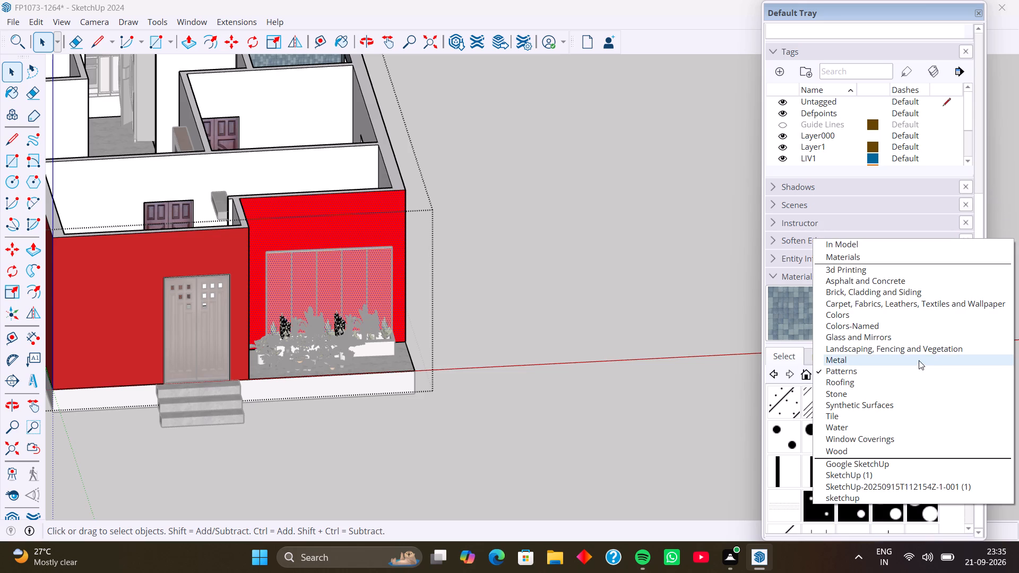
{"action": "left_click", "coordinate": [919, 351]}
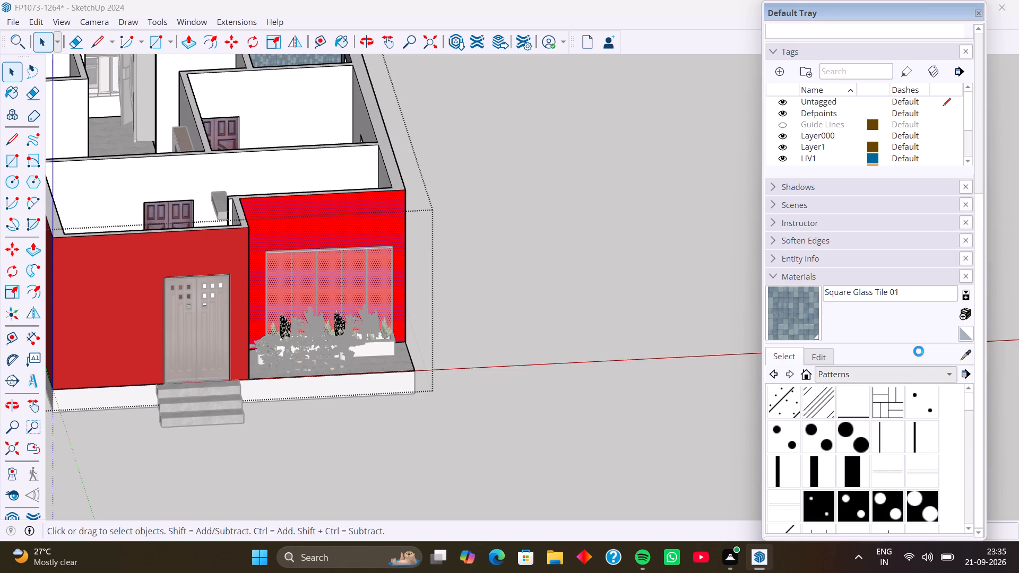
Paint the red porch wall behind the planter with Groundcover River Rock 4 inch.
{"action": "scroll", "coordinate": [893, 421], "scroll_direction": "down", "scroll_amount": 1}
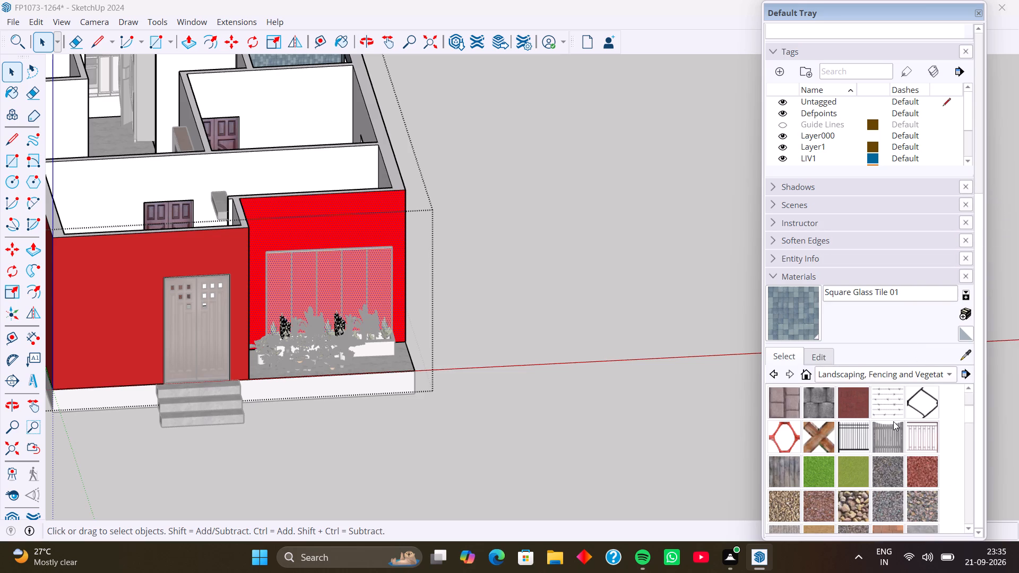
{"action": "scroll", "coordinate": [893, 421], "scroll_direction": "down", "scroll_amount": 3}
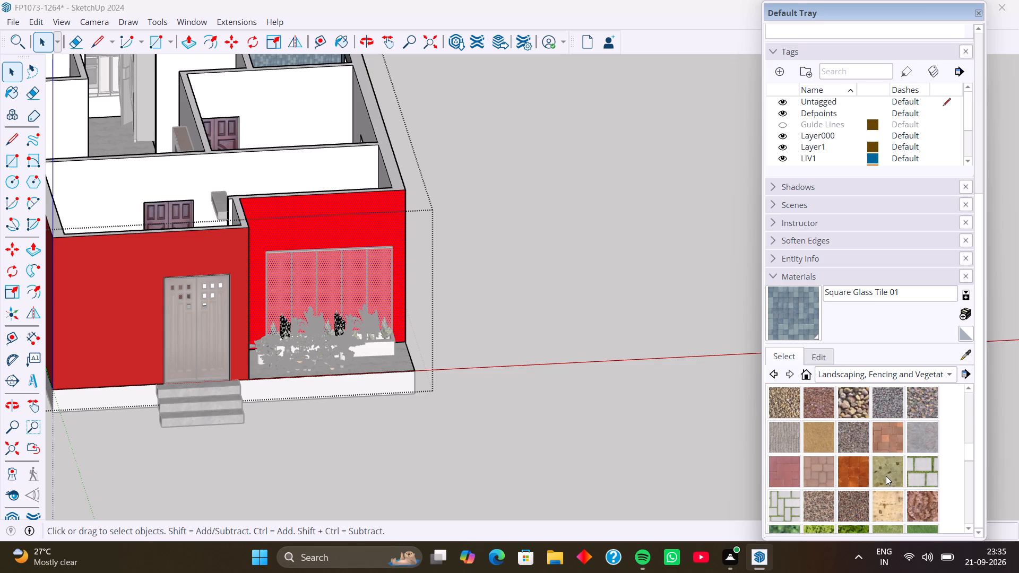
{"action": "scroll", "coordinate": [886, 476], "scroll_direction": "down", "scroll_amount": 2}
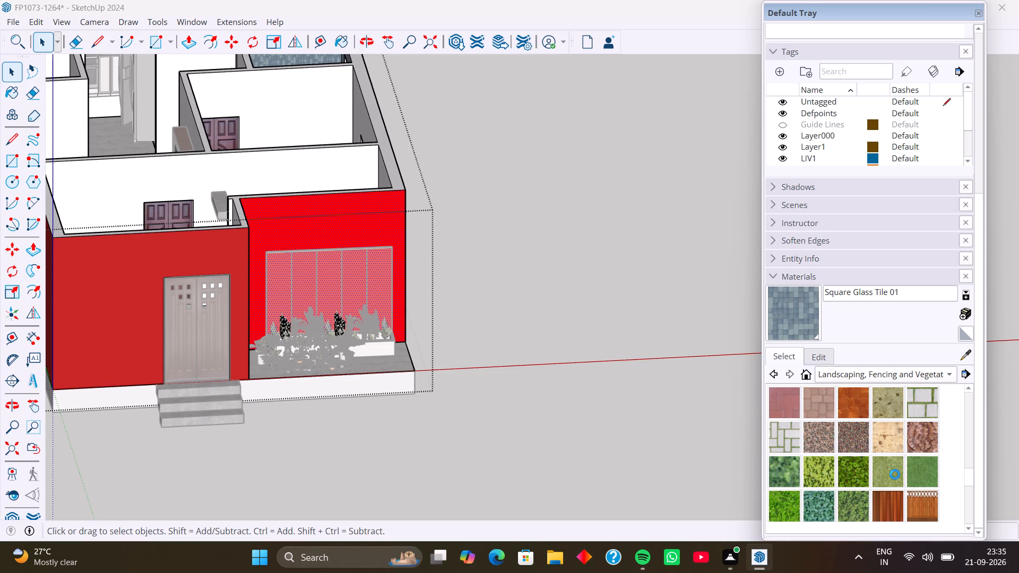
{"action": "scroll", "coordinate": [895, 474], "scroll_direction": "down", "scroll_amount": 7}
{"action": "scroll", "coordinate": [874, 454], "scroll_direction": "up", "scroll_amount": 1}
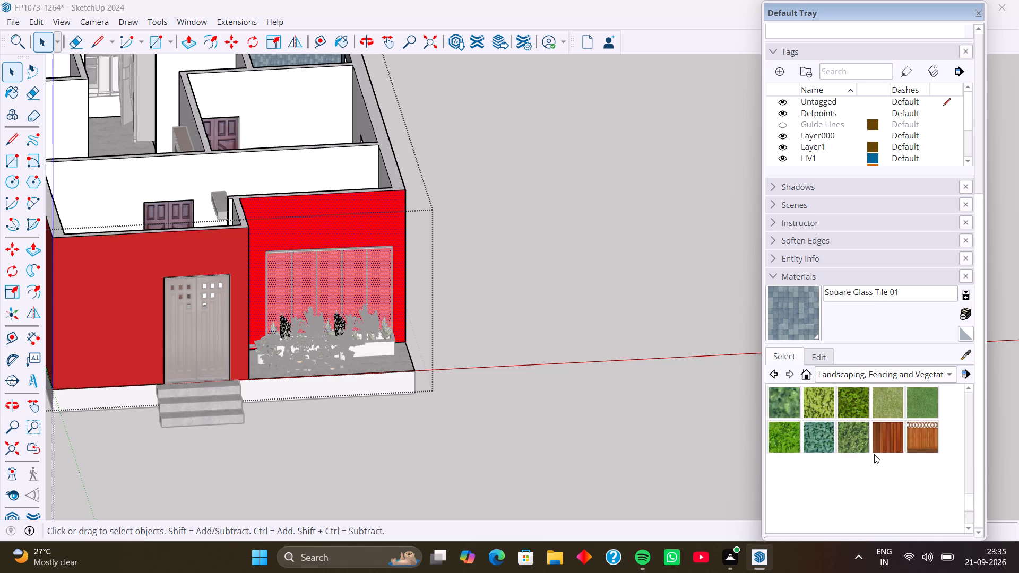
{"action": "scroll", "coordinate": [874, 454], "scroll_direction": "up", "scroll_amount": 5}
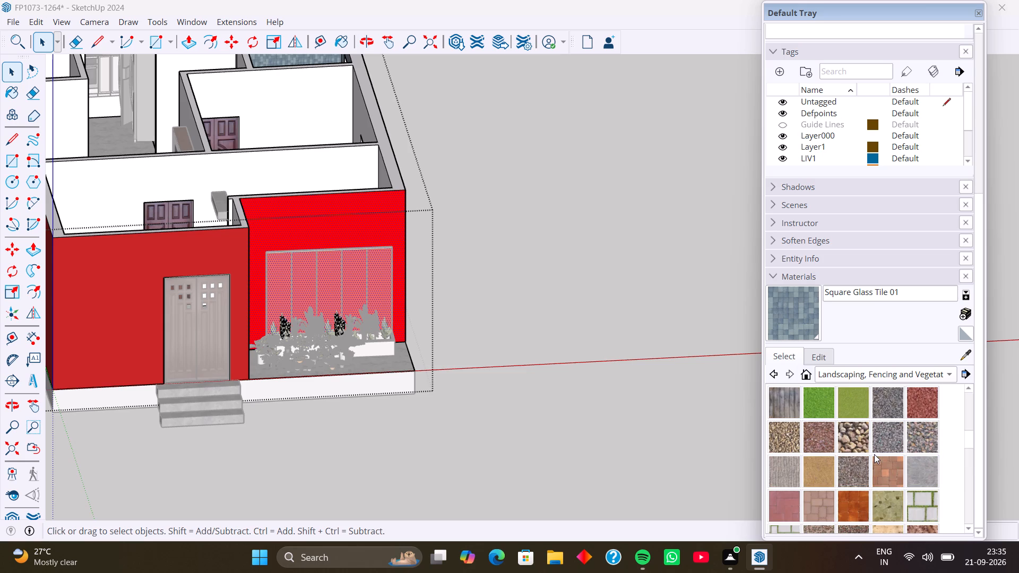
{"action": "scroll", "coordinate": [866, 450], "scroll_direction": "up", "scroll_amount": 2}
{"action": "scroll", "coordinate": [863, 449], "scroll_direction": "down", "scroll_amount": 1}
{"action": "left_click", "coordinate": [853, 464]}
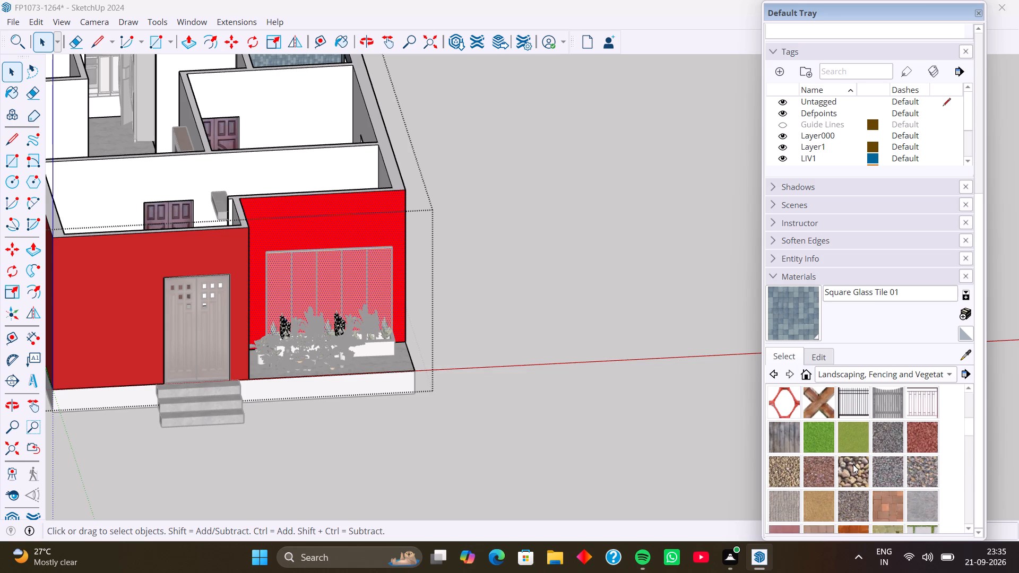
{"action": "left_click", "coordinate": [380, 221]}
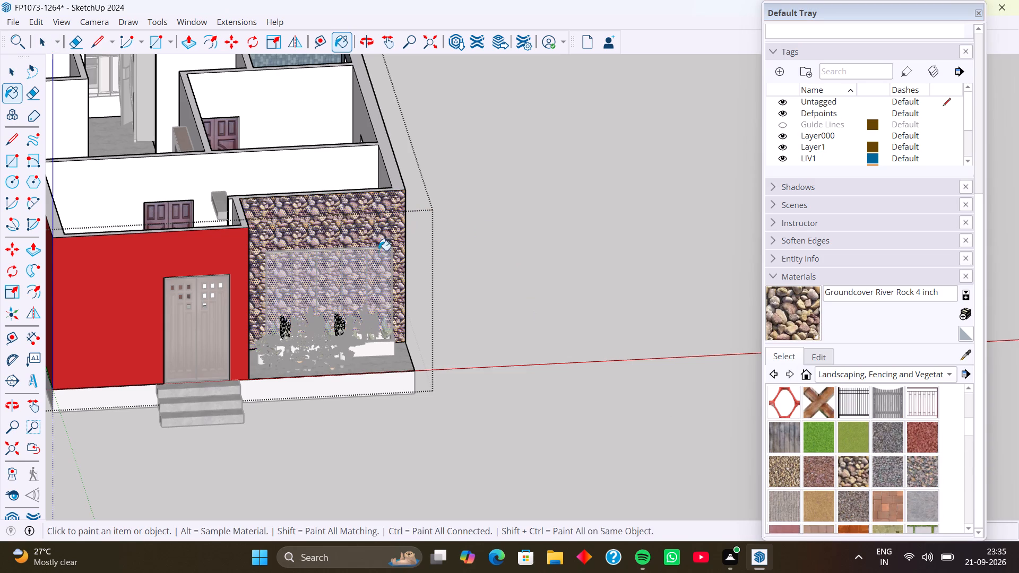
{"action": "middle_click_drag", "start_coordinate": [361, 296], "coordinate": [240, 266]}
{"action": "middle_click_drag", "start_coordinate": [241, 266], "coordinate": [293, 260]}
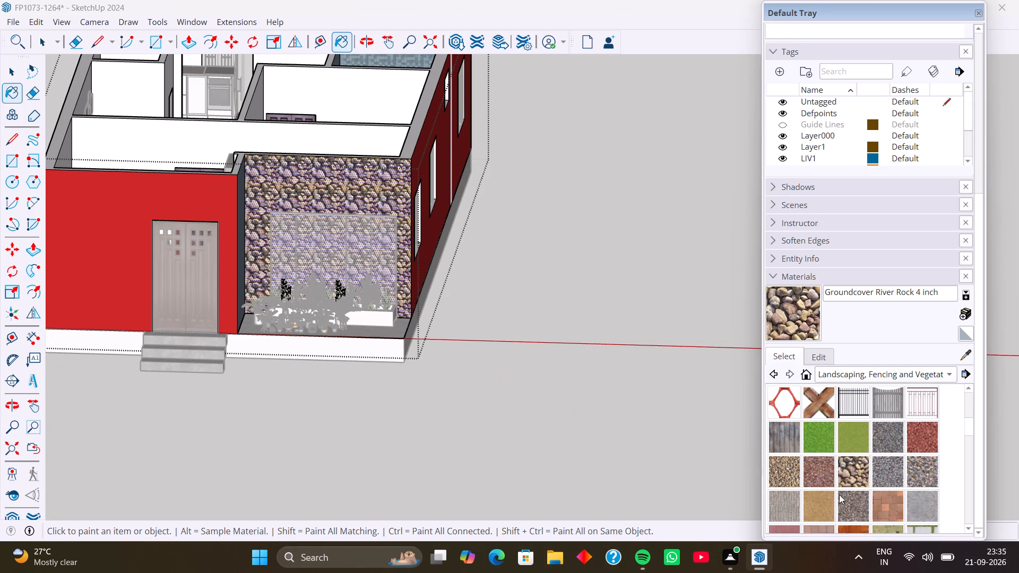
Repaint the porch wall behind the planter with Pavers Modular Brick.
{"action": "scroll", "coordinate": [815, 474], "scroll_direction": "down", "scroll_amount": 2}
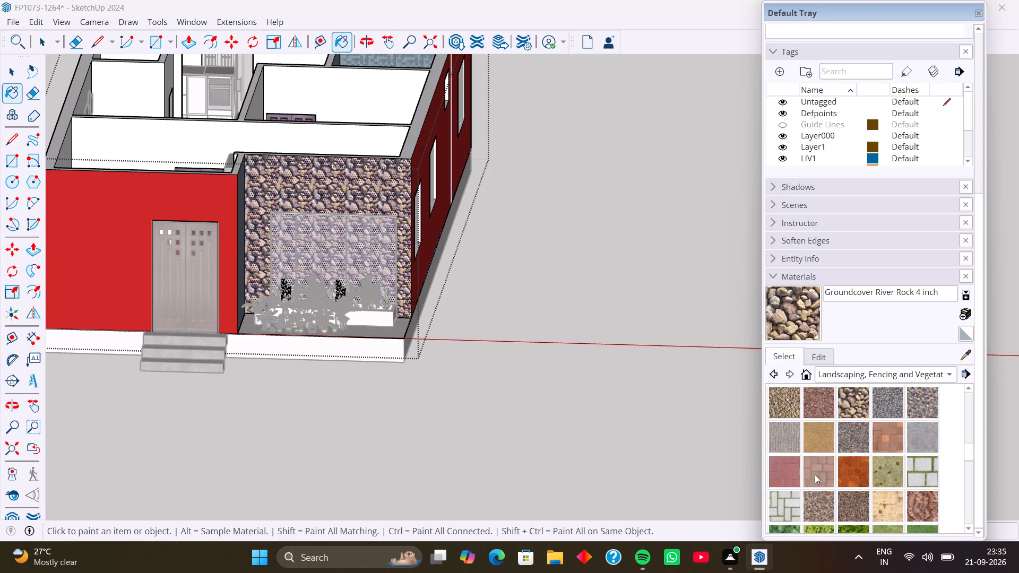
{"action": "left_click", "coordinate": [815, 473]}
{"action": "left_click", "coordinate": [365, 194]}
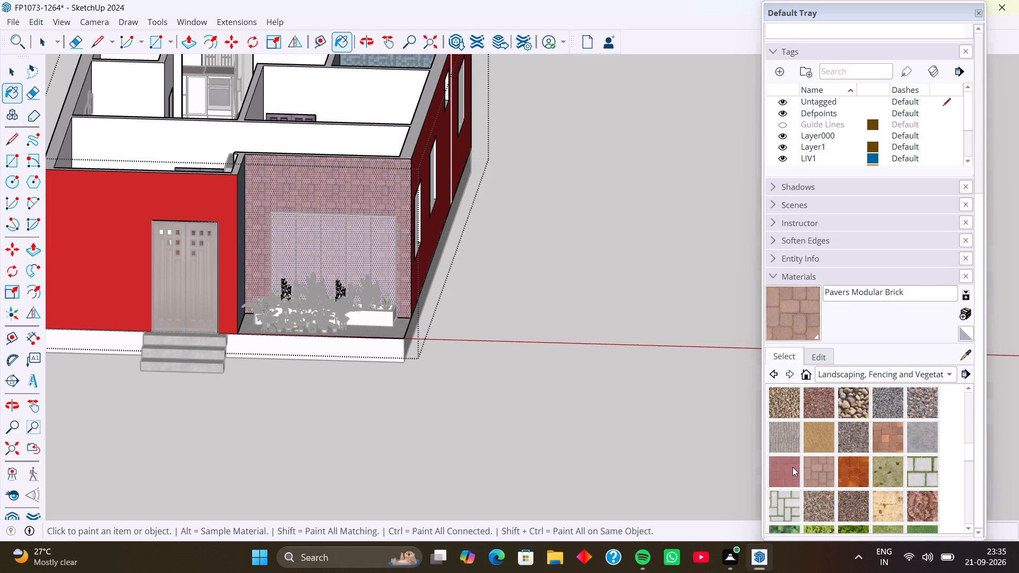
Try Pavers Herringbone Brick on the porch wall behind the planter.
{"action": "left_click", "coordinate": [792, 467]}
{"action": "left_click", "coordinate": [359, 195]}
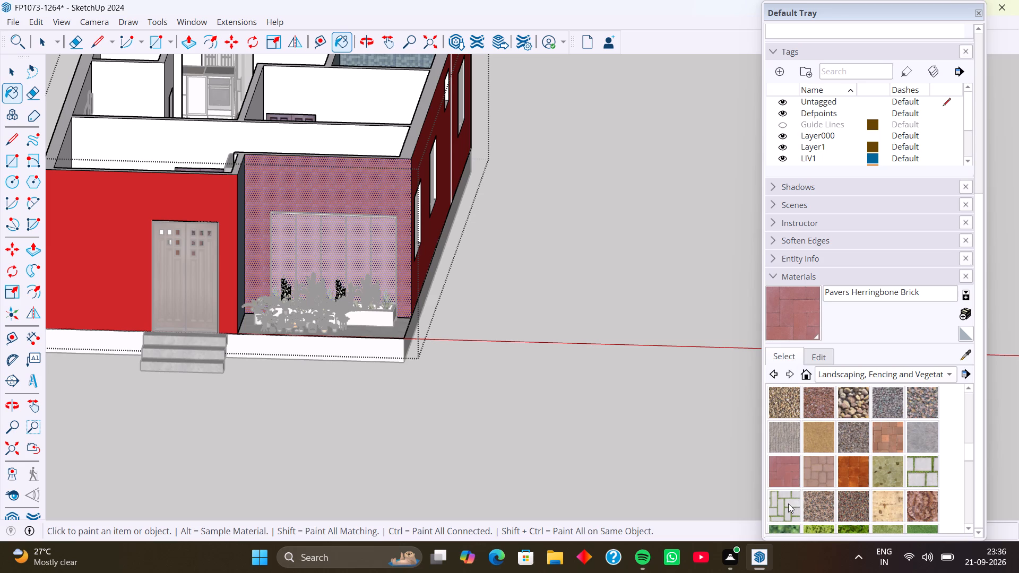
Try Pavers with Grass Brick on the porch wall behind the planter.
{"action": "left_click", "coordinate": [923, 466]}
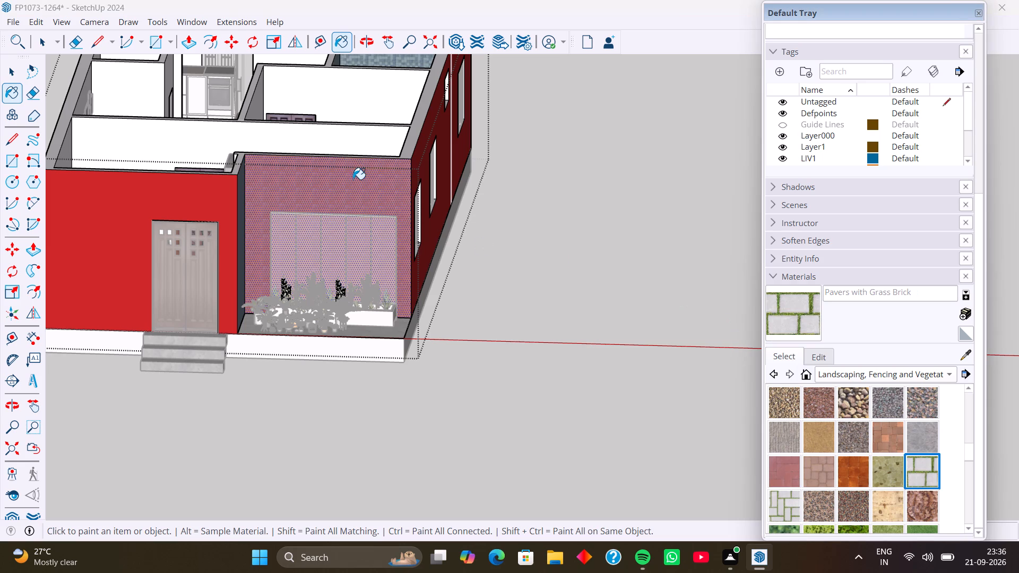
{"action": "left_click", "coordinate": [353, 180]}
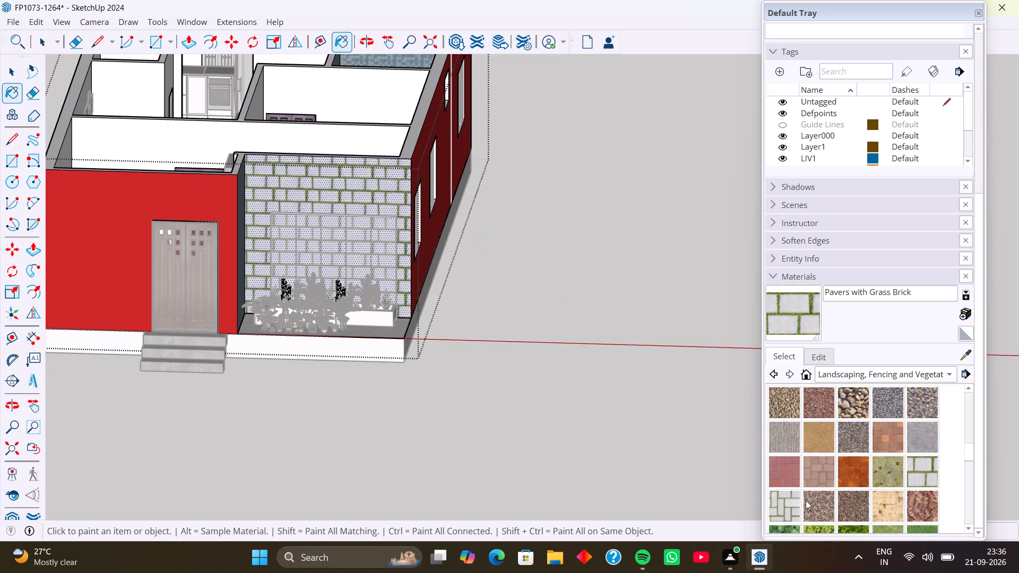
Paint the porch wall behind the planter with Pavers Modular Brick, and leave the wall group's editing mode.
{"action": "left_click", "coordinate": [786, 470]}
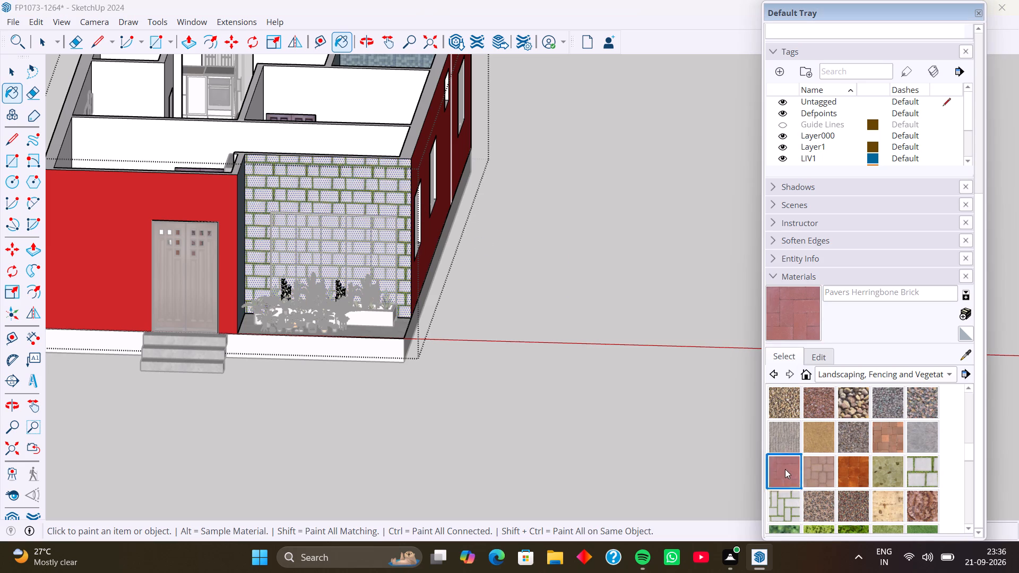
{"action": "left_click", "coordinate": [814, 471]}
{"action": "left_click", "coordinate": [326, 186]}
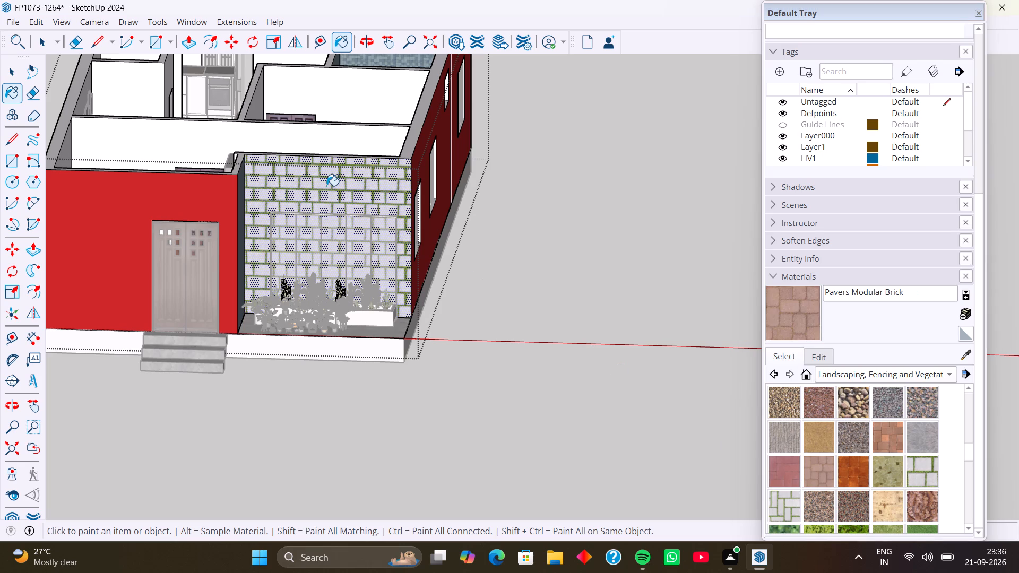
{"action": "key", "text": "space"}
{"action": "left_click", "coordinate": [508, 297]}
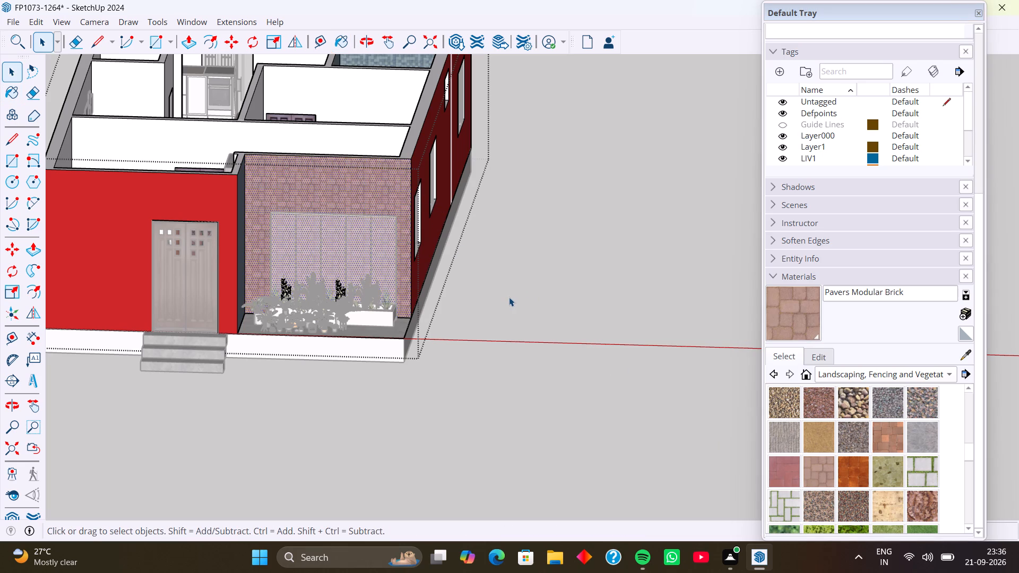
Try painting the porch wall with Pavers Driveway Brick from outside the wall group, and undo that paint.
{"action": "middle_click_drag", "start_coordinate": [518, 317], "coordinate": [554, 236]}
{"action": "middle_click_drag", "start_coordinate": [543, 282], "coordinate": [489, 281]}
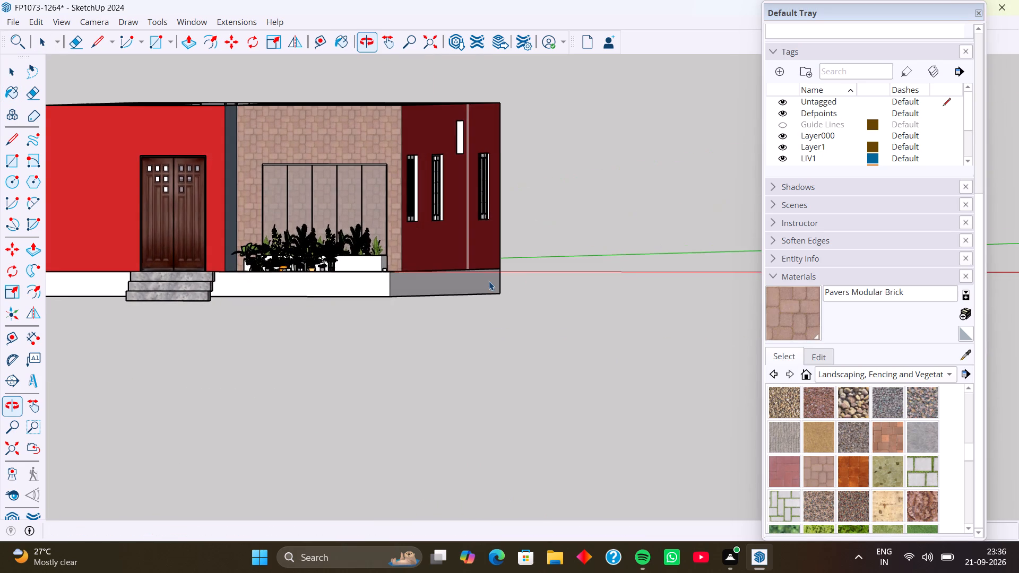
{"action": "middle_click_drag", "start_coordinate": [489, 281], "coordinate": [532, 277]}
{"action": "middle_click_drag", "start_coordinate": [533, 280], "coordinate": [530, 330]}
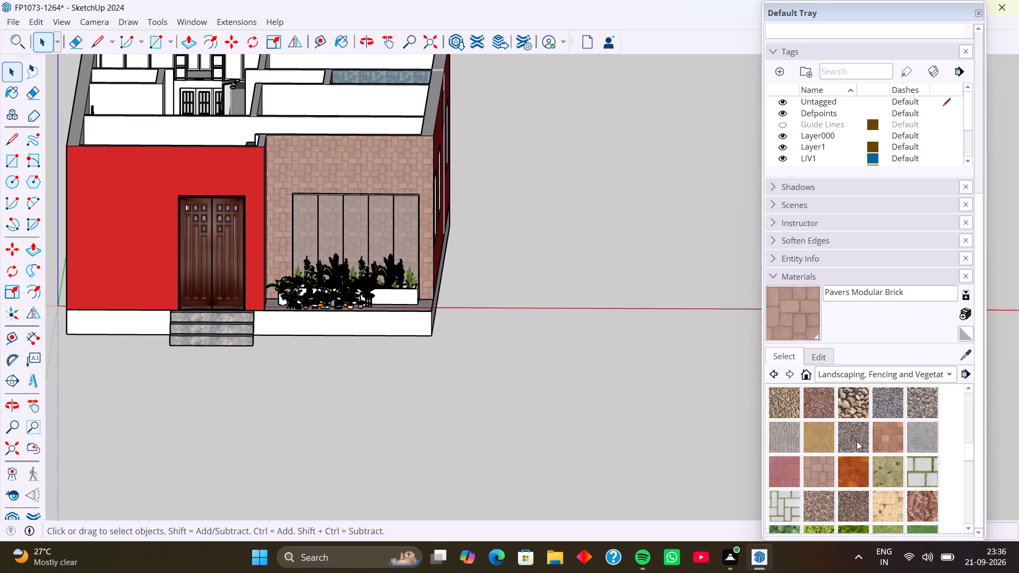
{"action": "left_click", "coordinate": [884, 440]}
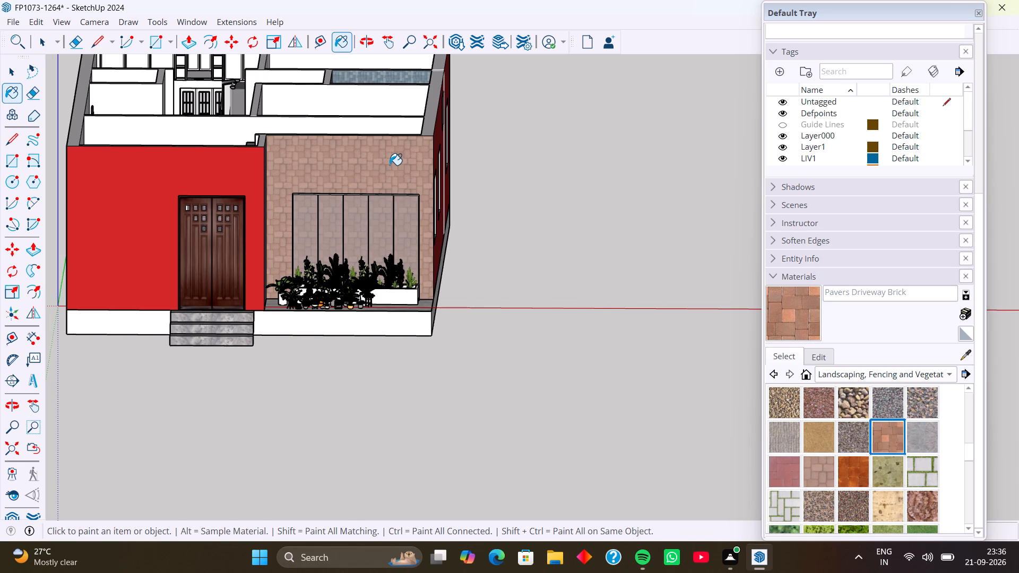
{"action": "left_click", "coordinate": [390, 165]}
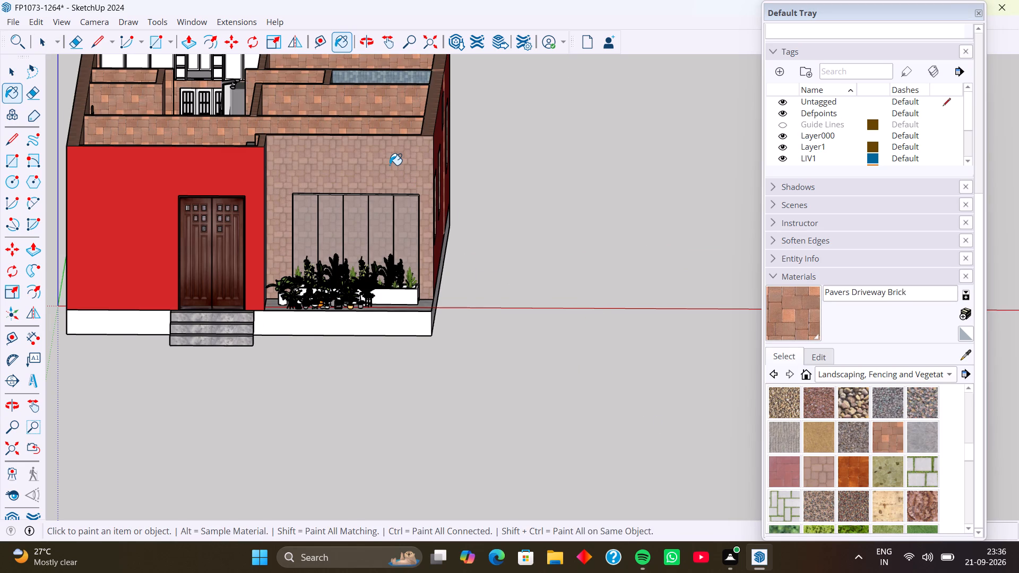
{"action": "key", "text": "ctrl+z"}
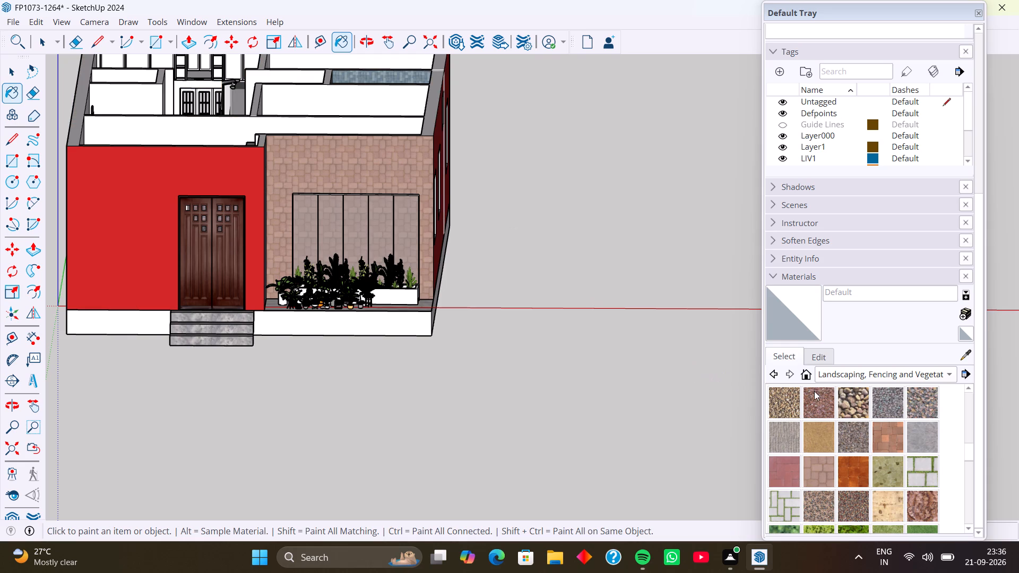
Paint the porch planter box with Vegetation Grass Artificial from the landscaping materials.
{"action": "scroll", "coordinate": [900, 463], "scroll_direction": "down", "scroll_amount": 2}
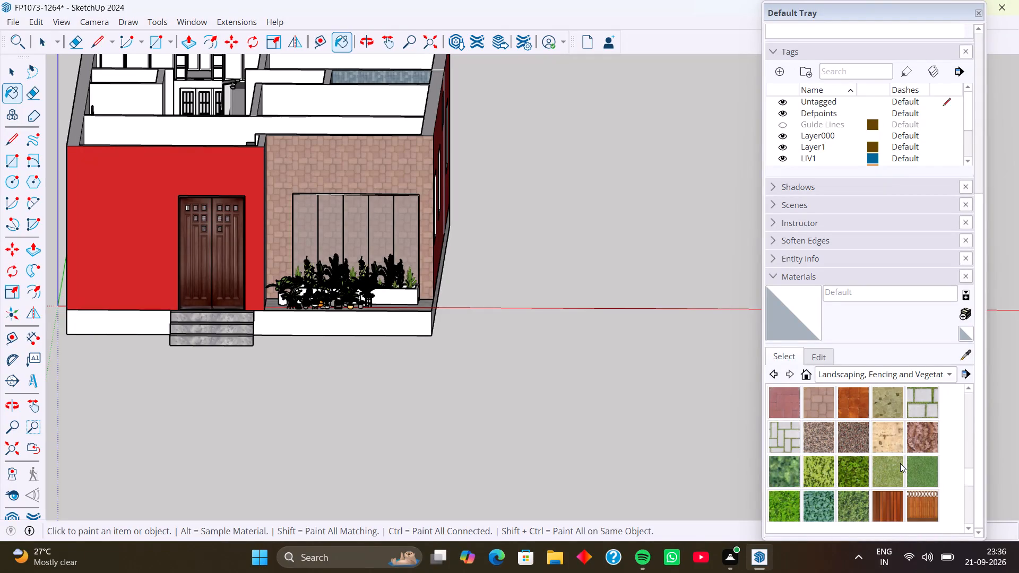
{"action": "scroll", "coordinate": [900, 463], "scroll_direction": "down", "scroll_amount": 2}
{"action": "scroll", "coordinate": [900, 463], "scroll_direction": "up", "scroll_amount": 3}
{"action": "scroll", "coordinate": [873, 493], "scroll_direction": "down", "scroll_amount": 1}
{"action": "middle_click_drag", "start_coordinate": [871, 453], "coordinate": [867, 495]}
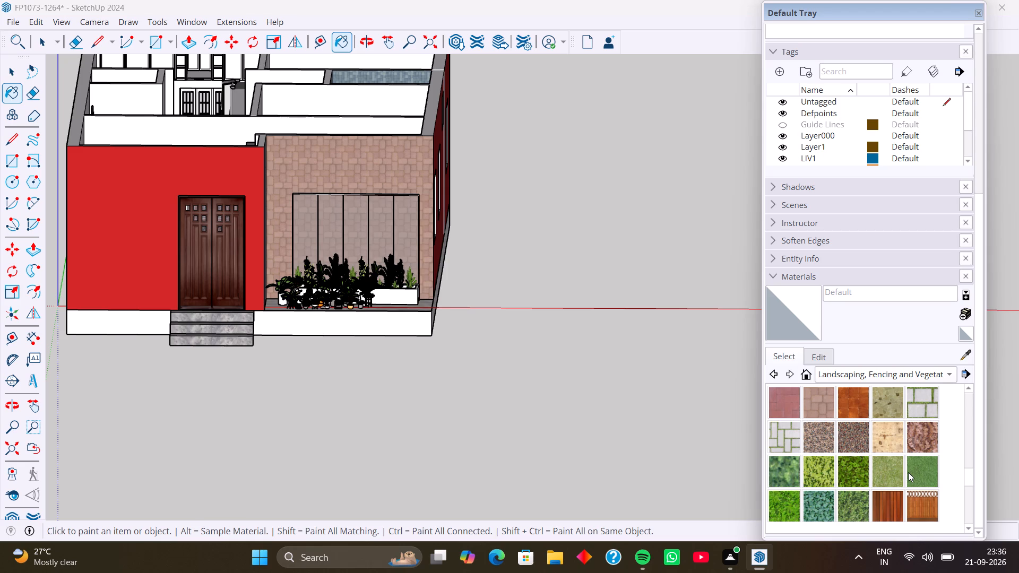
{"action": "left_click", "coordinate": [914, 473]}
{"action": "middle_click_drag", "start_coordinate": [359, 291], "coordinate": [357, 374]}
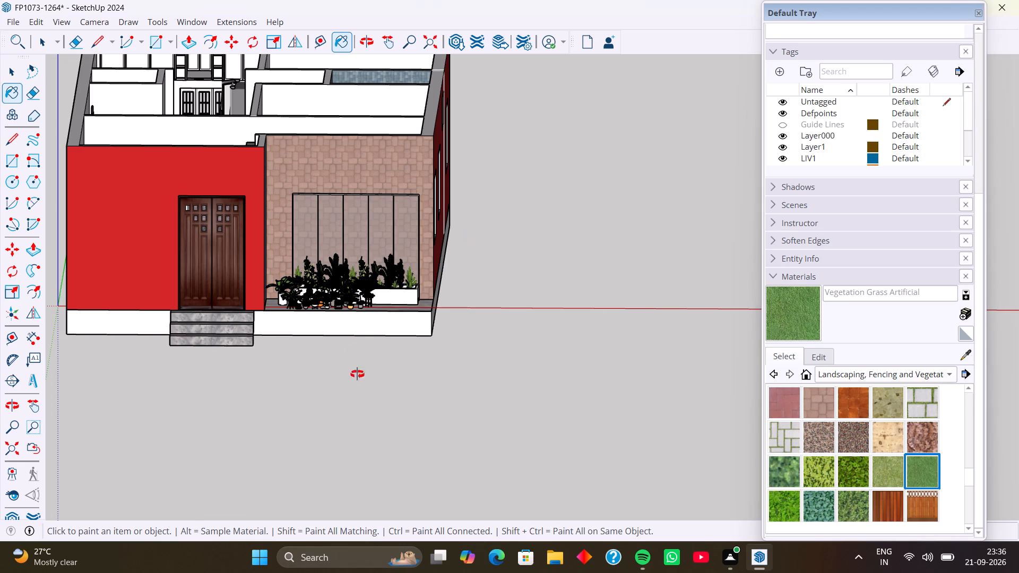
{"action": "middle_click_drag", "start_coordinate": [357, 374], "coordinate": [357, 388]}
{"action": "scroll", "coordinate": [392, 285], "scroll_direction": "up", "scroll_amount": 11}
{"action": "left_click", "coordinate": [398, 301]}
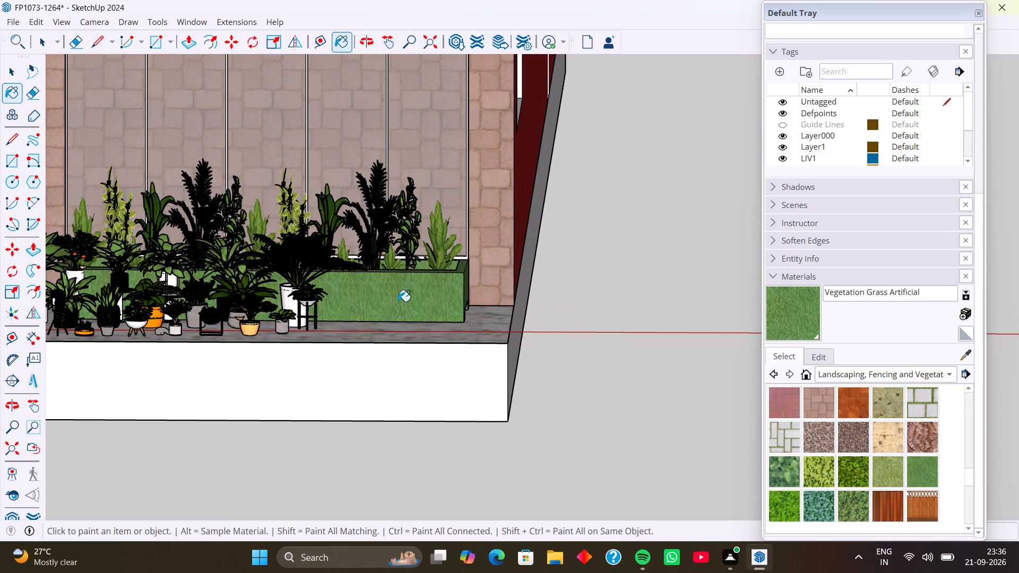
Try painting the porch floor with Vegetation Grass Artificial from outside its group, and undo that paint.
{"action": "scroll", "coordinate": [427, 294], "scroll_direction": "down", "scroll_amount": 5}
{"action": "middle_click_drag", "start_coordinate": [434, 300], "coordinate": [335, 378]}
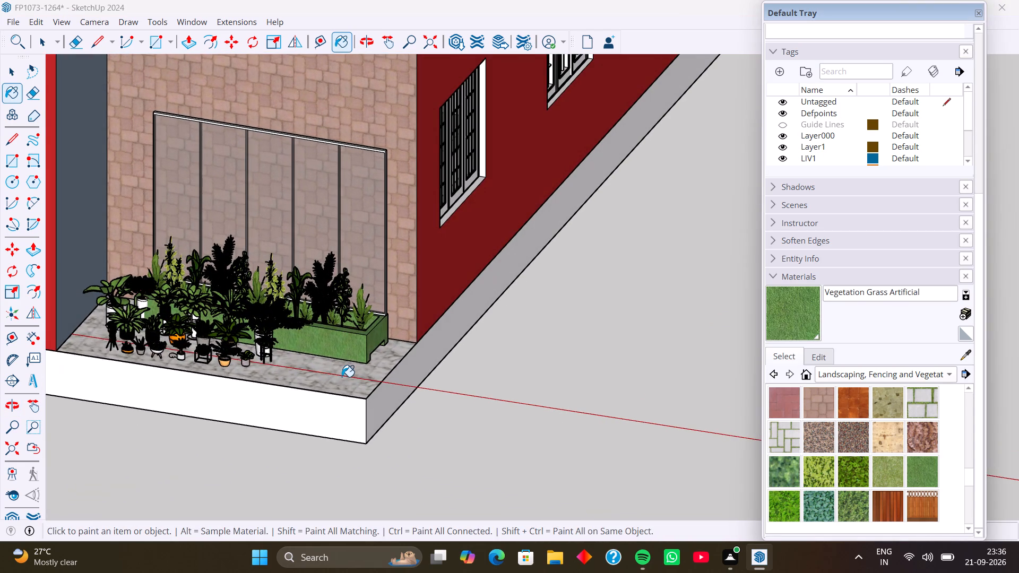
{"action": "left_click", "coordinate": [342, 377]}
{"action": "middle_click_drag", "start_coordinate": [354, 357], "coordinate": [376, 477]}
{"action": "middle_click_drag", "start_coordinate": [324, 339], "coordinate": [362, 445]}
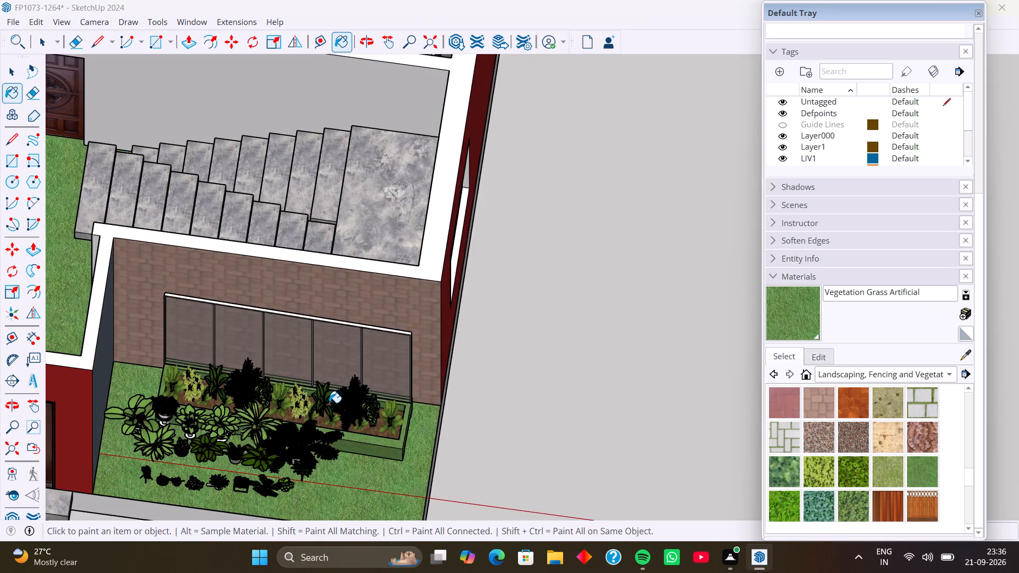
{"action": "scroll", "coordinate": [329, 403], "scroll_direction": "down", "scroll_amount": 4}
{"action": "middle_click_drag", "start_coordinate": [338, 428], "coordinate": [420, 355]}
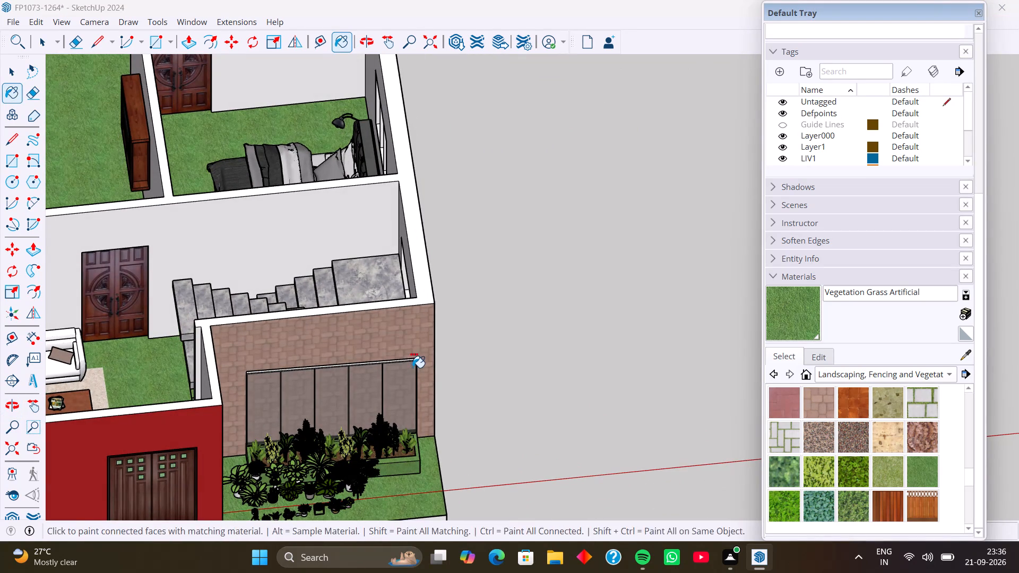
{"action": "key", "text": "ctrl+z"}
Inside the floor slab group, draw a rectangle from the porch's inner wall corner to its outer front corner, separating the porch floor face.
{"action": "scroll", "coordinate": [419, 357], "scroll_direction": "down", "scroll_amount": 4}
{"action": "middle_click_drag", "start_coordinate": [474, 398], "coordinate": [346, 422]}
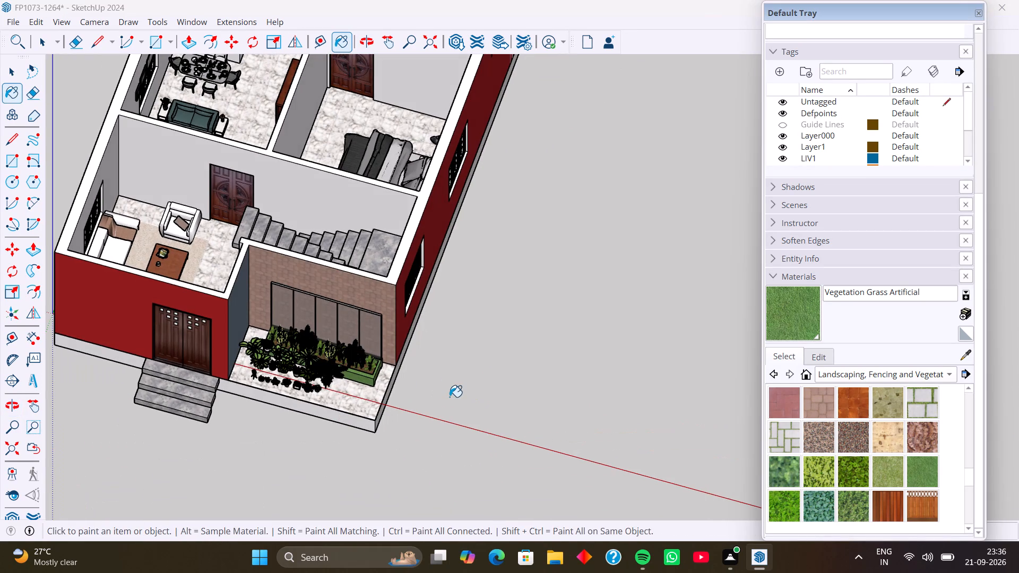
{"action": "middle_click_drag", "start_coordinate": [479, 387], "coordinate": [462, 418]}
{"action": "scroll", "coordinate": [479, 357], "scroll_direction": "down", "scroll_amount": 5}
{"action": "middle_click_drag", "start_coordinate": [488, 376], "coordinate": [565, 359]}
{"action": "middle_click_drag", "start_coordinate": [463, 404], "coordinate": [519, 381]}
{"action": "scroll", "coordinate": [519, 382], "scroll_direction": "up", "scroll_amount": 13}
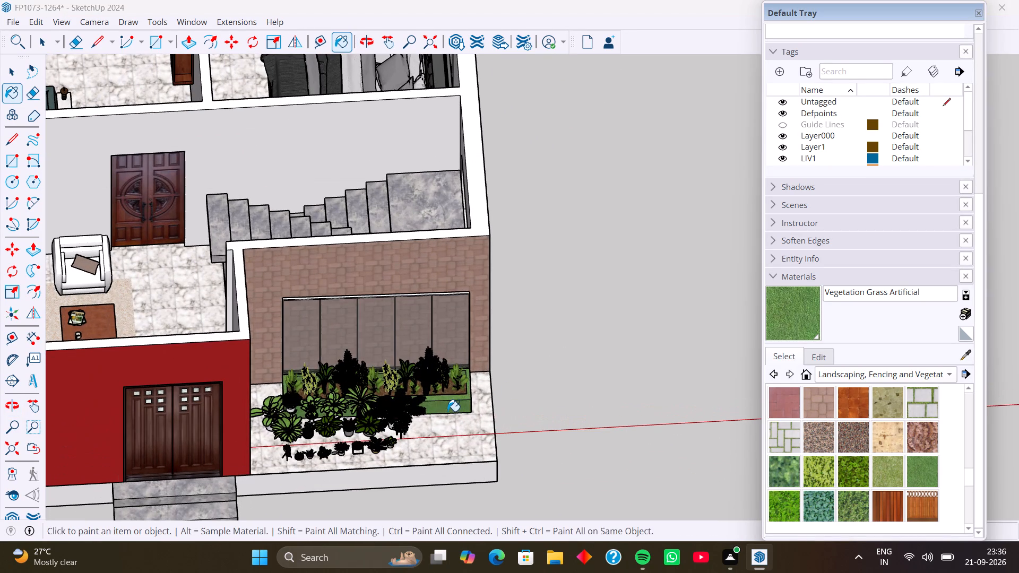
{"action": "key", "text": "space"}
{"action": "left_click", "coordinate": [444, 442]}
{"action": "double_click", "coordinate": [445, 442]}
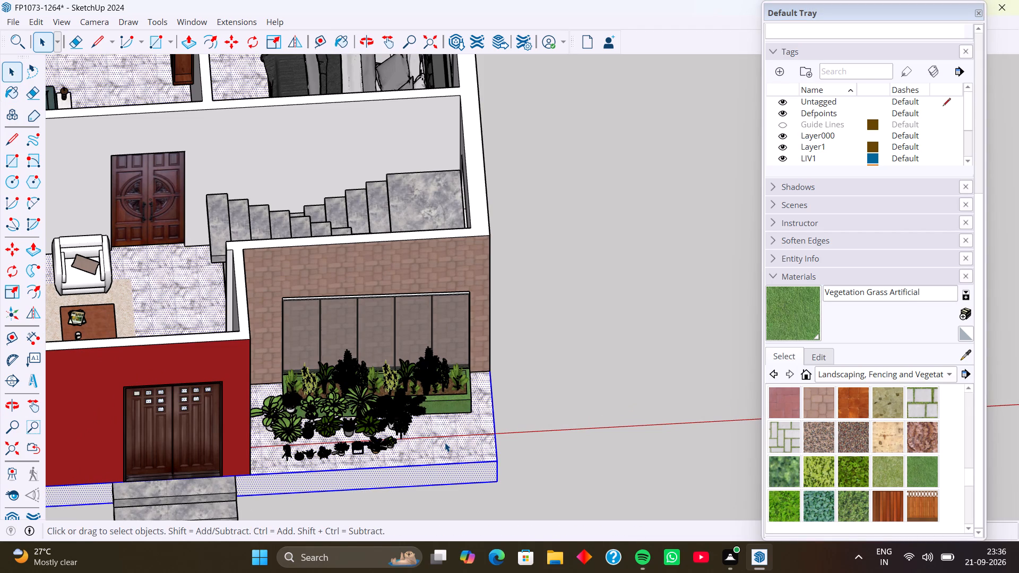
{"action": "double_click", "coordinate": [445, 442]}
{"action": "left_click", "coordinate": [445, 442]}
{"action": "left_click", "coordinate": [457, 439]}
{"action": "left_click", "coordinate": [454, 428]}
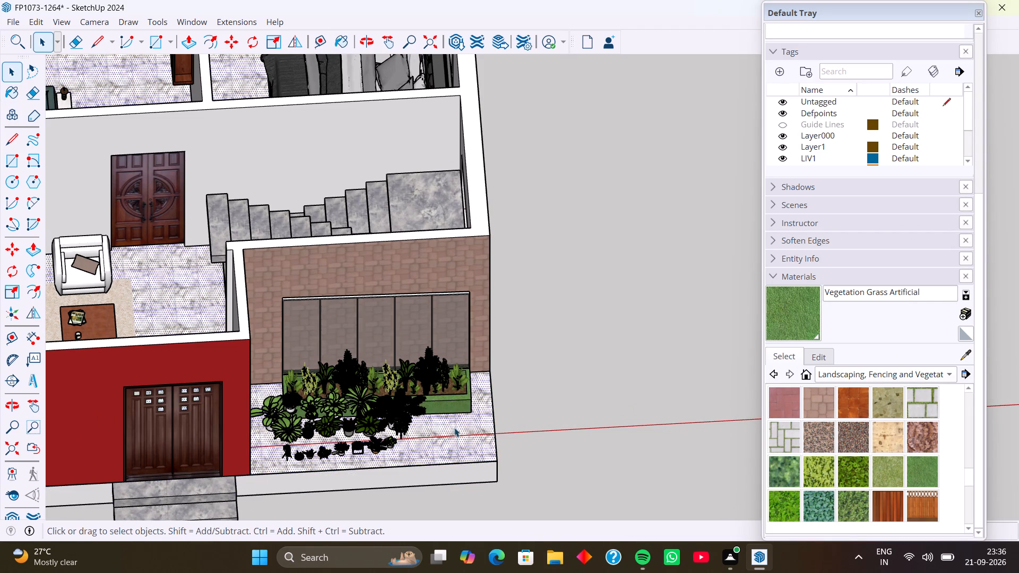
{"action": "middle_click_drag", "start_coordinate": [469, 431], "coordinate": [407, 446]}
{"action": "scroll", "coordinate": [305, 385], "scroll_direction": "up", "scroll_amount": 7}
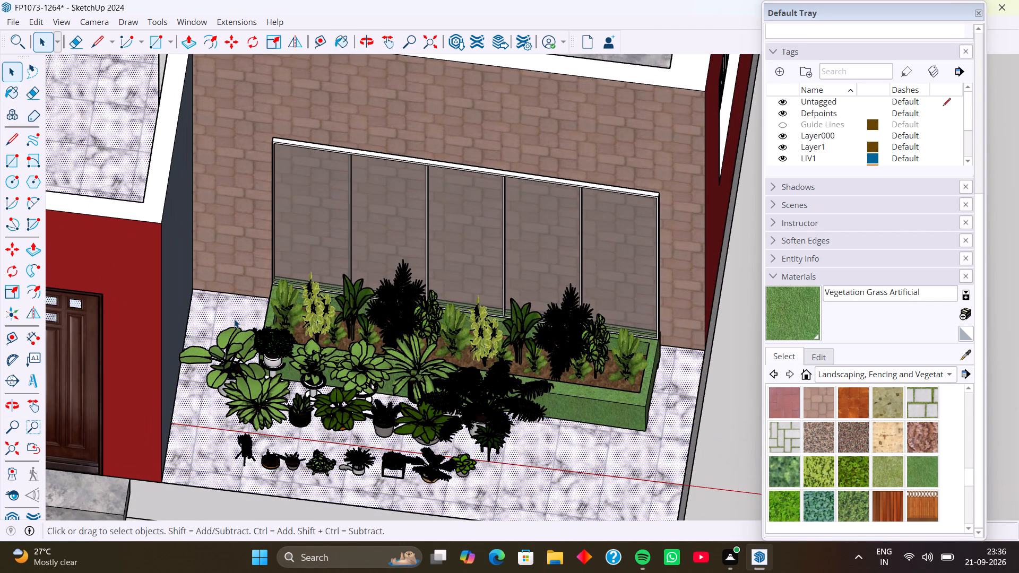
{"action": "key", "text": "r"}
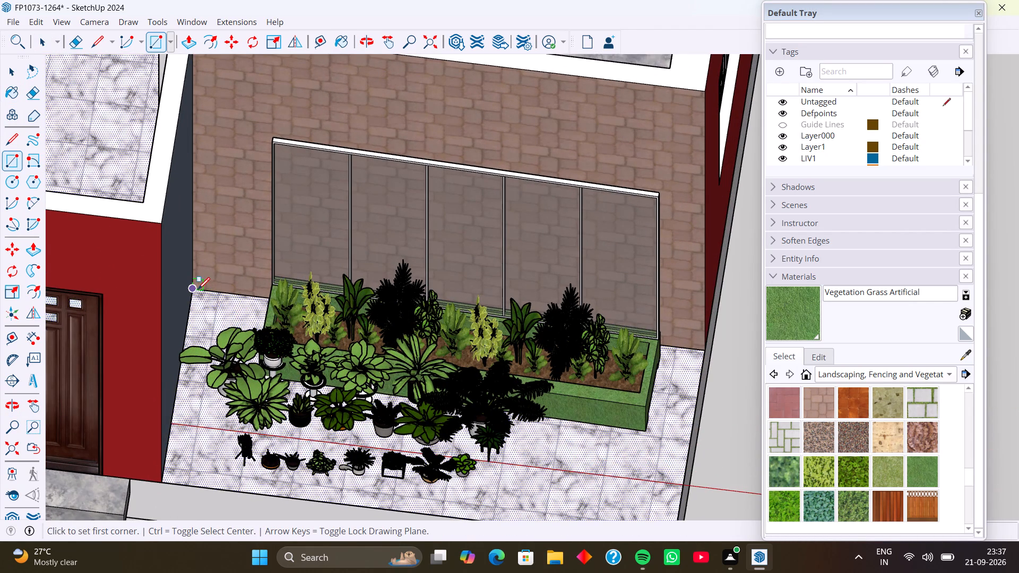
{"action": "left_click", "coordinate": [196, 289]}
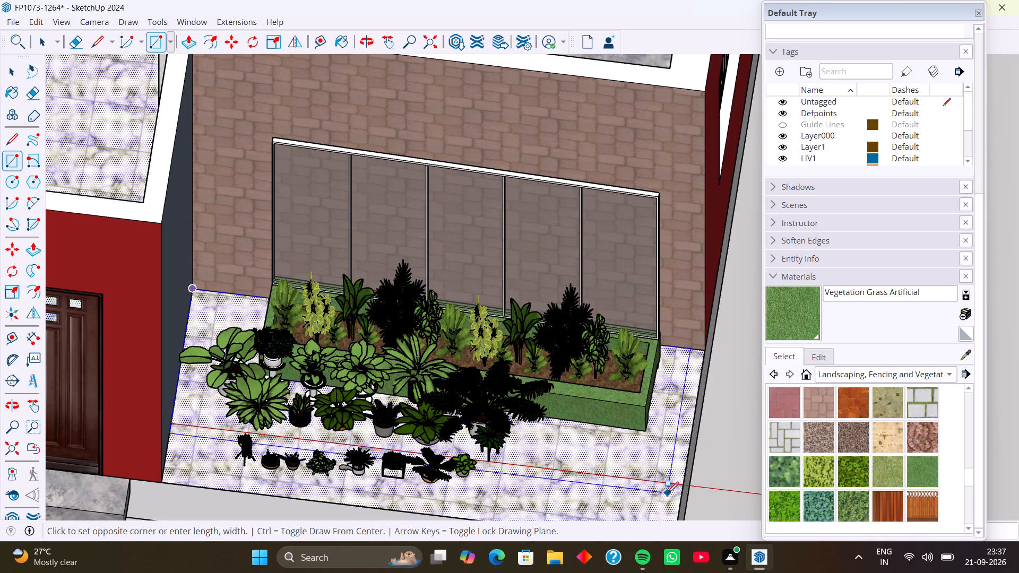
{"action": "scroll", "coordinate": [667, 493], "scroll_direction": "down", "scroll_amount": 4}
{"action": "middle_click_drag", "start_coordinate": [668, 495], "coordinate": [627, 422], "text": "shift"}
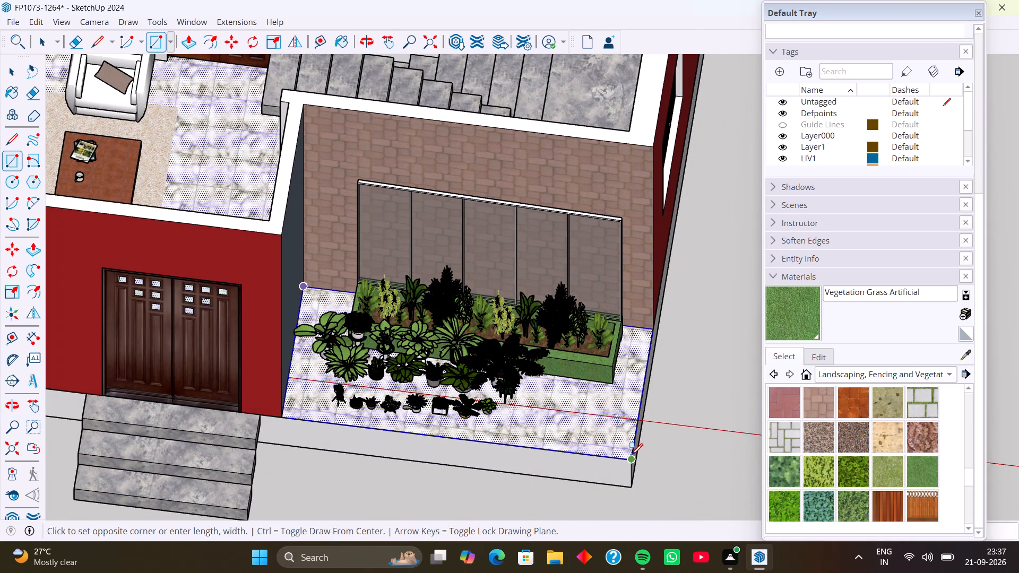
{"action": "left_click", "coordinate": [630, 457]}
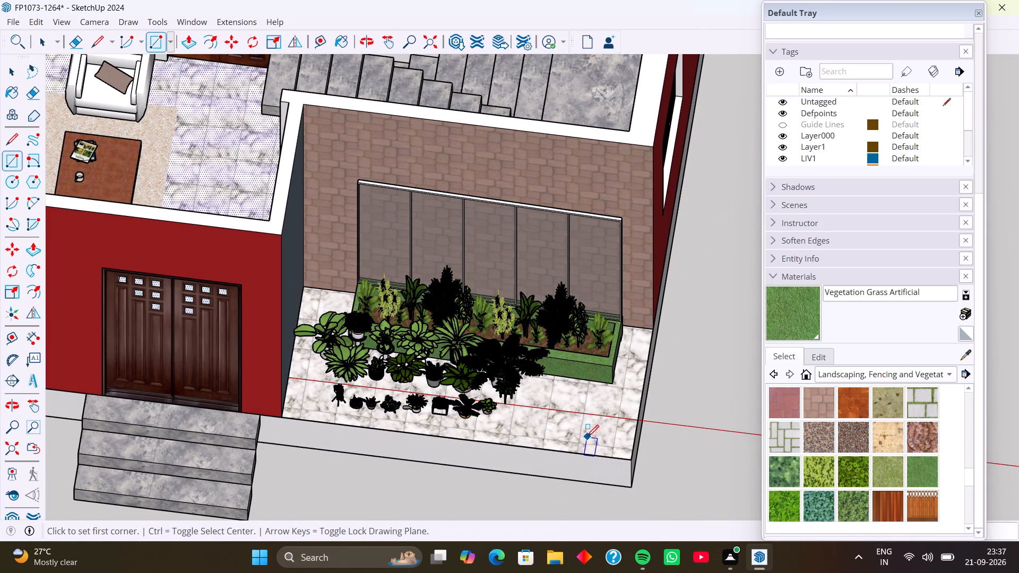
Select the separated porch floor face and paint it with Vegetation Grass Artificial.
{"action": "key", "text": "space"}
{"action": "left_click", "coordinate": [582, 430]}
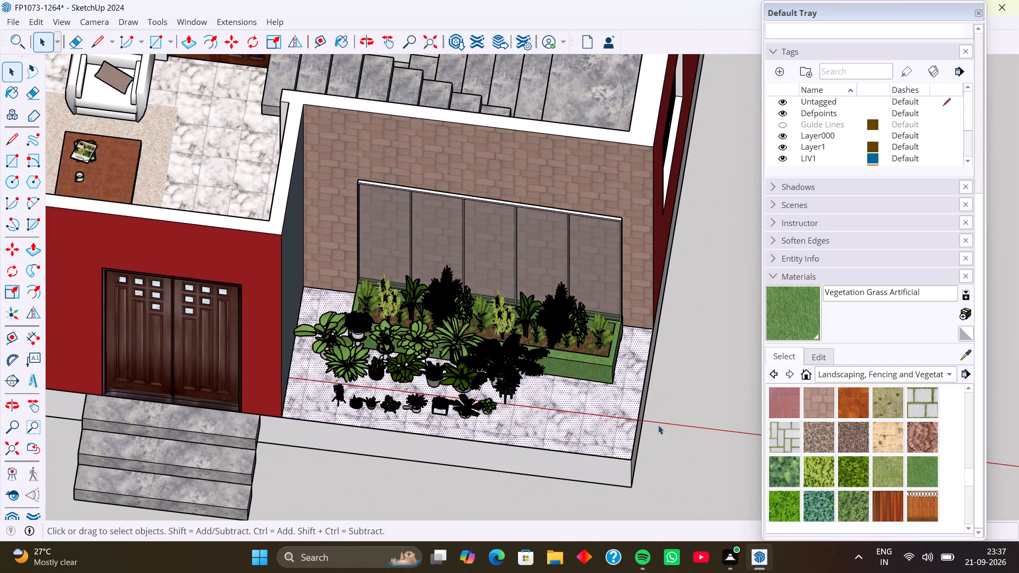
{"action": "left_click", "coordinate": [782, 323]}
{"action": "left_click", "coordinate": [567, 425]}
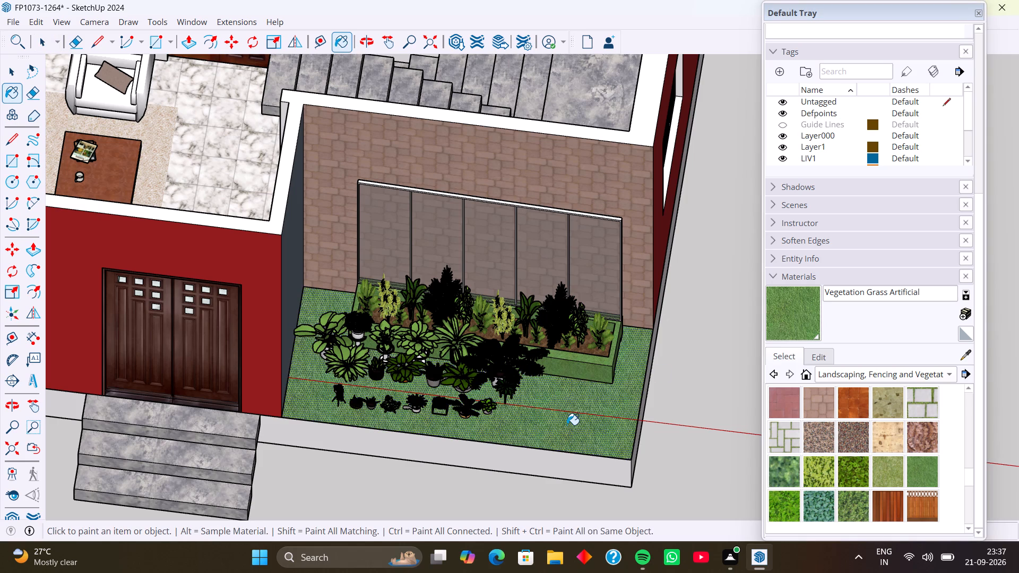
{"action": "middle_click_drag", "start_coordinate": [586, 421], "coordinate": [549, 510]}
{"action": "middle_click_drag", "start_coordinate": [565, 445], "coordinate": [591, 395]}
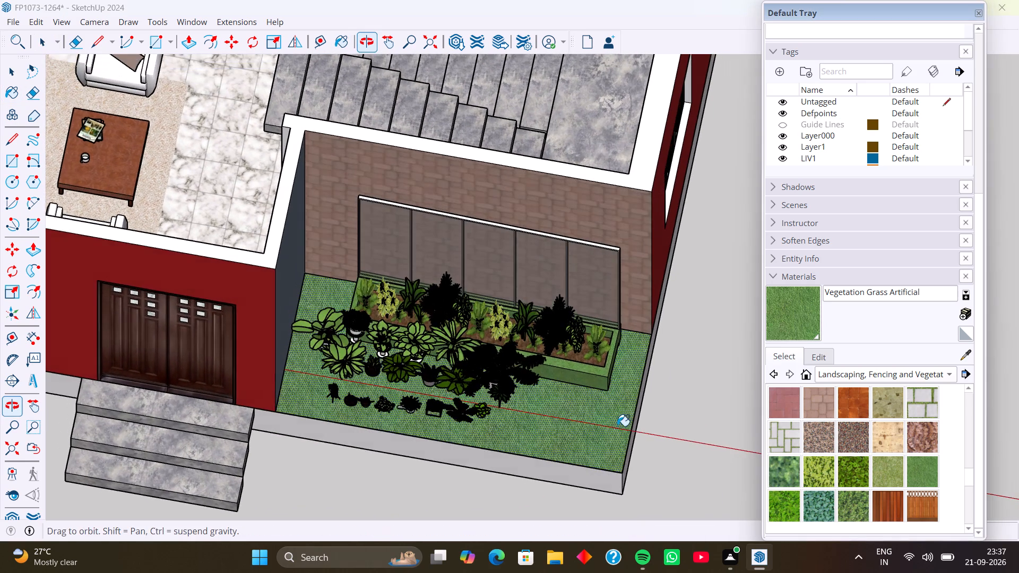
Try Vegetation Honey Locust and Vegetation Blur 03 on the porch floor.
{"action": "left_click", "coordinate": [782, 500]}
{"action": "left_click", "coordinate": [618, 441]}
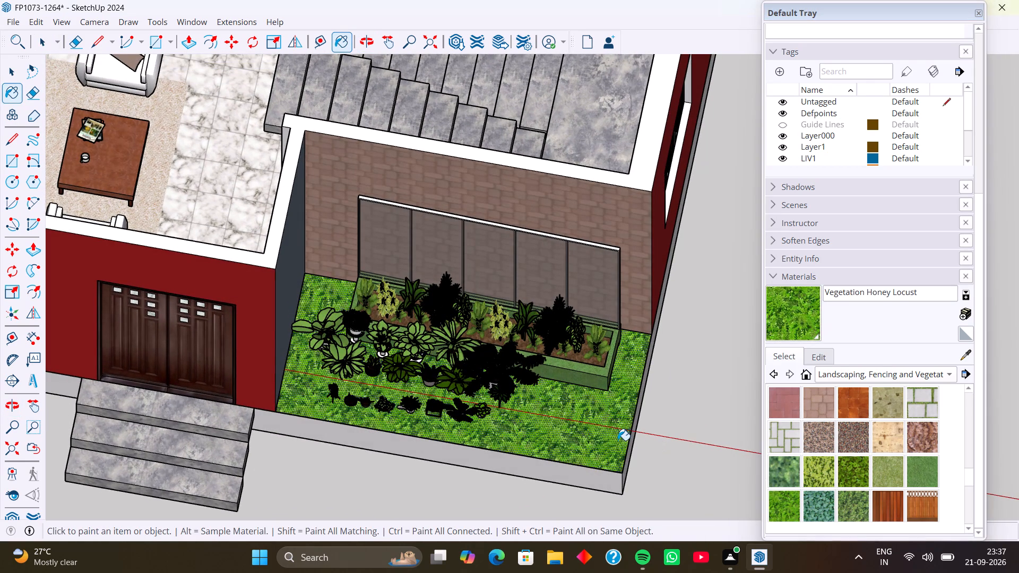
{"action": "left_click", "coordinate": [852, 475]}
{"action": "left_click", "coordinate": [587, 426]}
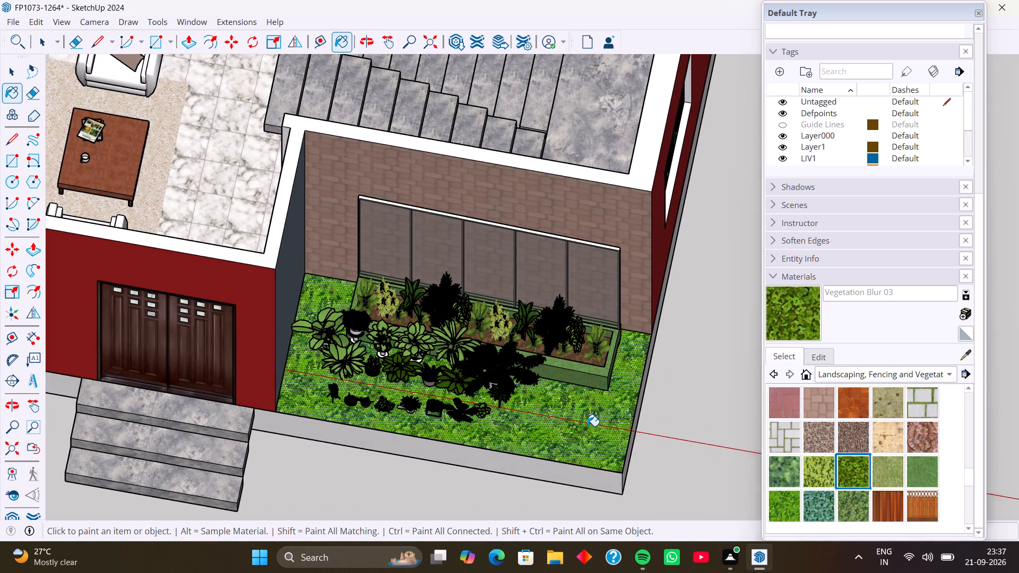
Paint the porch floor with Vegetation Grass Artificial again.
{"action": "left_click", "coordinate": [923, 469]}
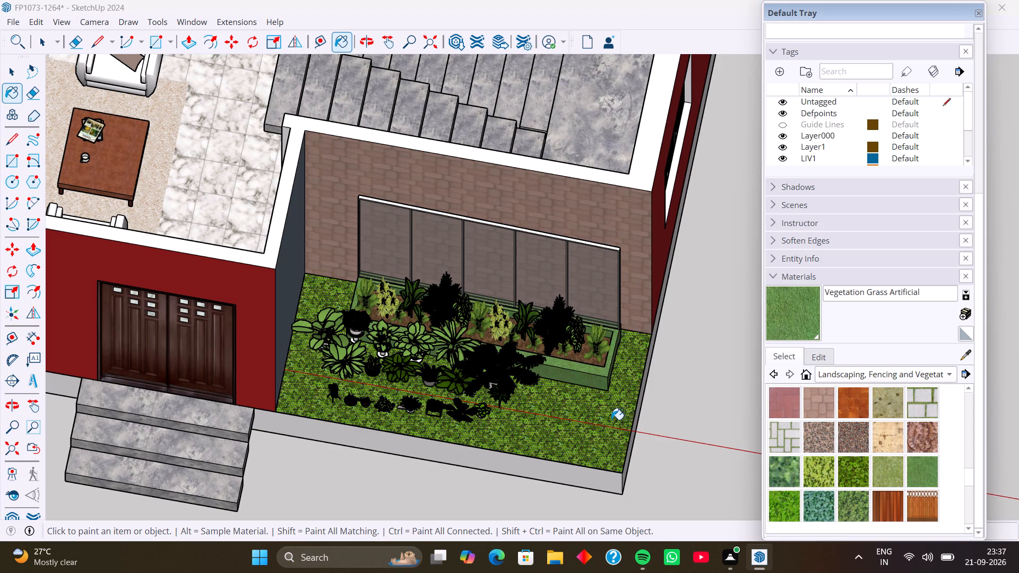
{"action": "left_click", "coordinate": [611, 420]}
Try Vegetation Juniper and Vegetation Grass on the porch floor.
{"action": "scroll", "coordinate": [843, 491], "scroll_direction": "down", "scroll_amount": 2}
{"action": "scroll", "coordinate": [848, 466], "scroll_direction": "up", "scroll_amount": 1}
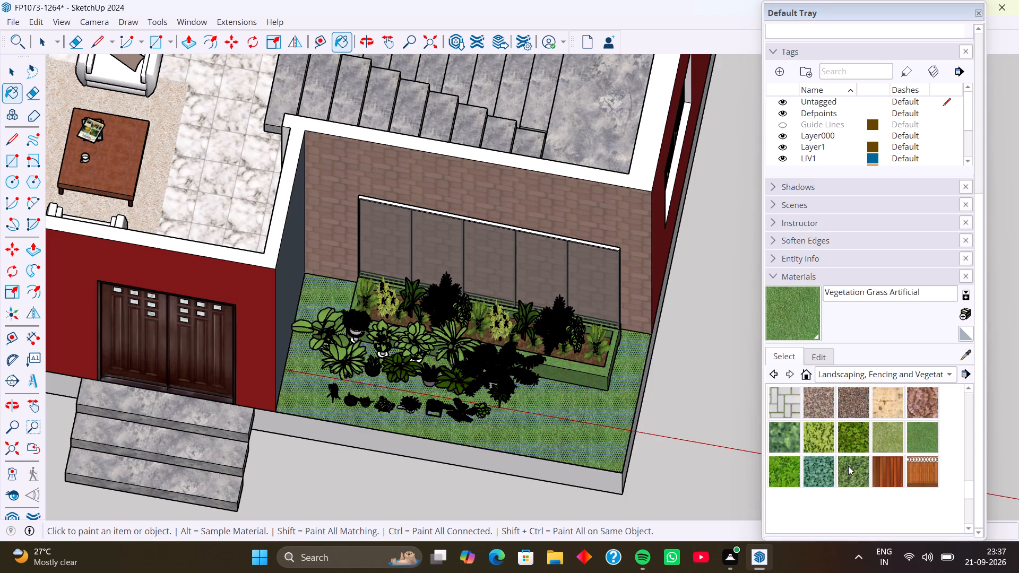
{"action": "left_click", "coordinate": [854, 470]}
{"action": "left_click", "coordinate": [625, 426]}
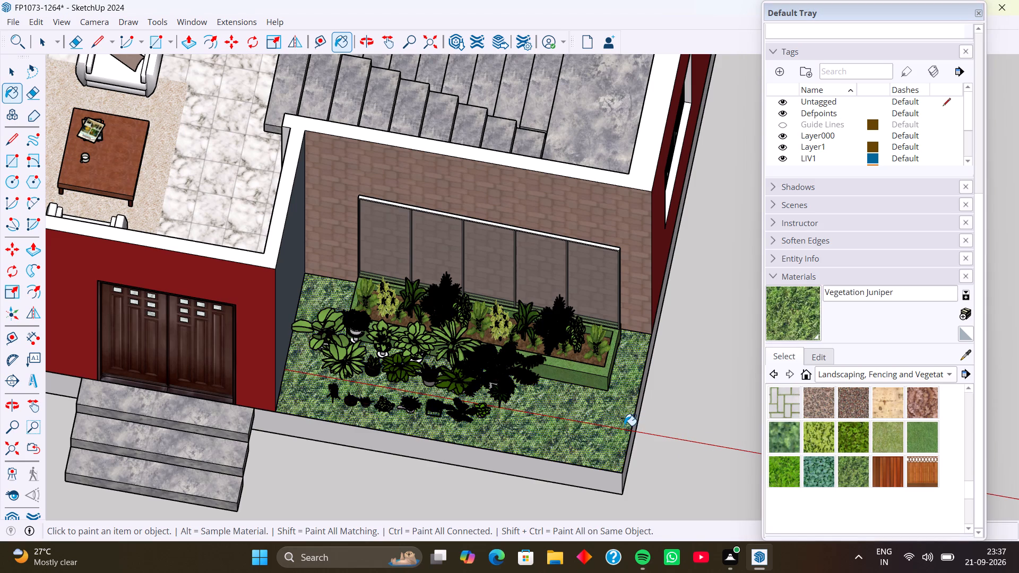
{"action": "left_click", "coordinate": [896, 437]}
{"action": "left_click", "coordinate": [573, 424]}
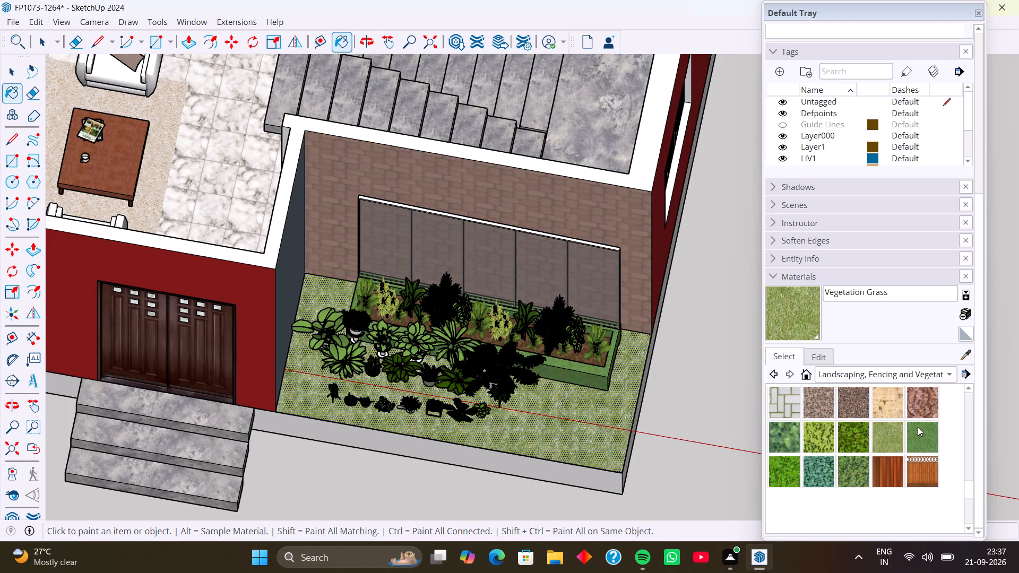
Repaint the porch floor with Vegetation Grass Artificial and leave the Paint Bucket tool.
{"action": "left_click", "coordinate": [922, 430]}
{"action": "left_click", "coordinate": [610, 415]}
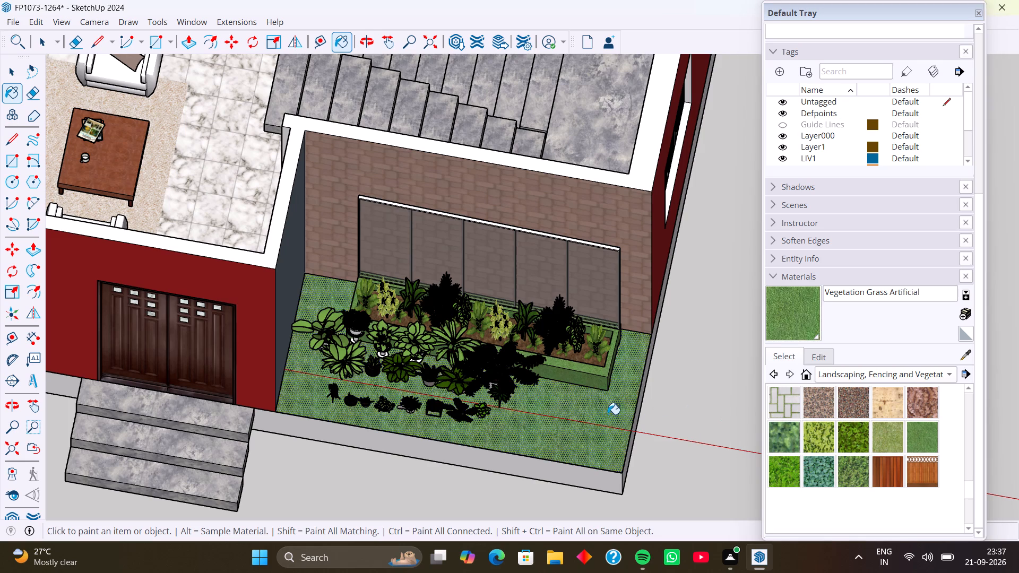
{"action": "scroll", "coordinate": [577, 423], "scroll_direction": "down", "scroll_amount": 2}
{"action": "middle_click_drag", "start_coordinate": [574, 448], "coordinate": [596, 349]}
{"action": "middle_click_drag", "start_coordinate": [588, 398], "coordinate": [586, 323]}
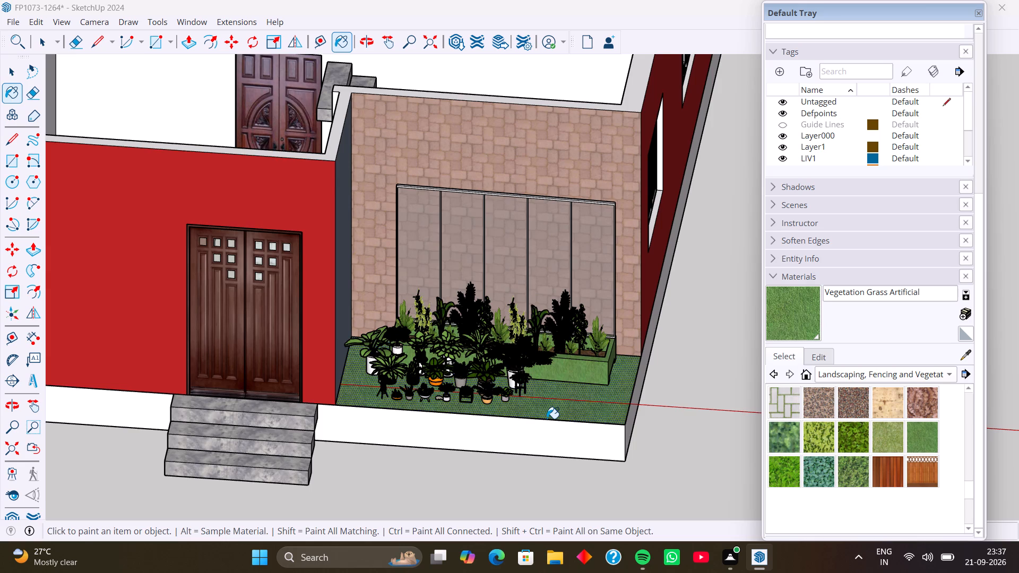
{"action": "scroll", "coordinate": [547, 419], "scroll_direction": "down", "scroll_amount": 2}
{"action": "middle_click_drag", "start_coordinate": [550, 428], "coordinate": [585, 338]}
{"action": "scroll", "coordinate": [551, 427], "scroll_direction": "up", "scroll_amount": 1, "text": "shift"}
{"action": "scroll", "coordinate": [585, 338], "scroll_direction": "down", "scroll_amount": 3}
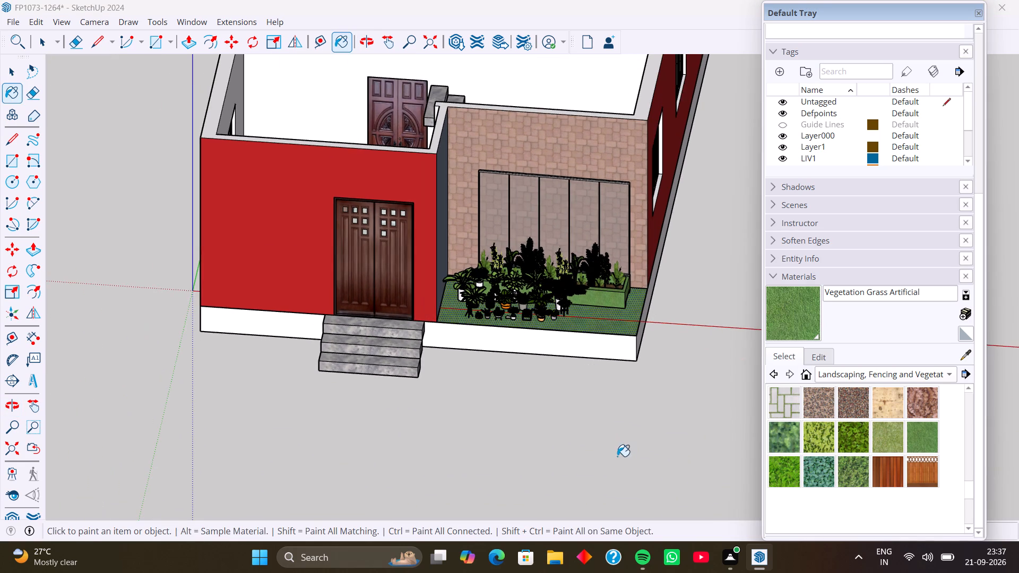
{"action": "key", "text": "space"}
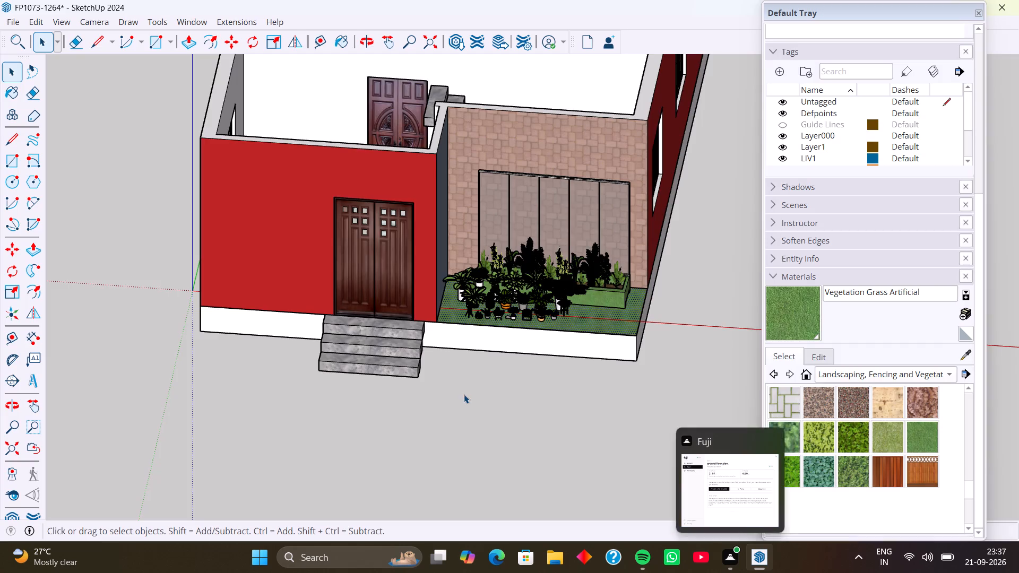
Examine the whole furnished house from above and from the front, including the grassed porch.
{"action": "scroll", "coordinate": [474, 360], "scroll_direction": "down", "scroll_amount": 4}
{"action": "middle_click_drag", "start_coordinate": [474, 359], "coordinate": [624, 458]}
{"action": "middle_click_drag", "start_coordinate": [516, 354], "coordinate": [431, 401]}
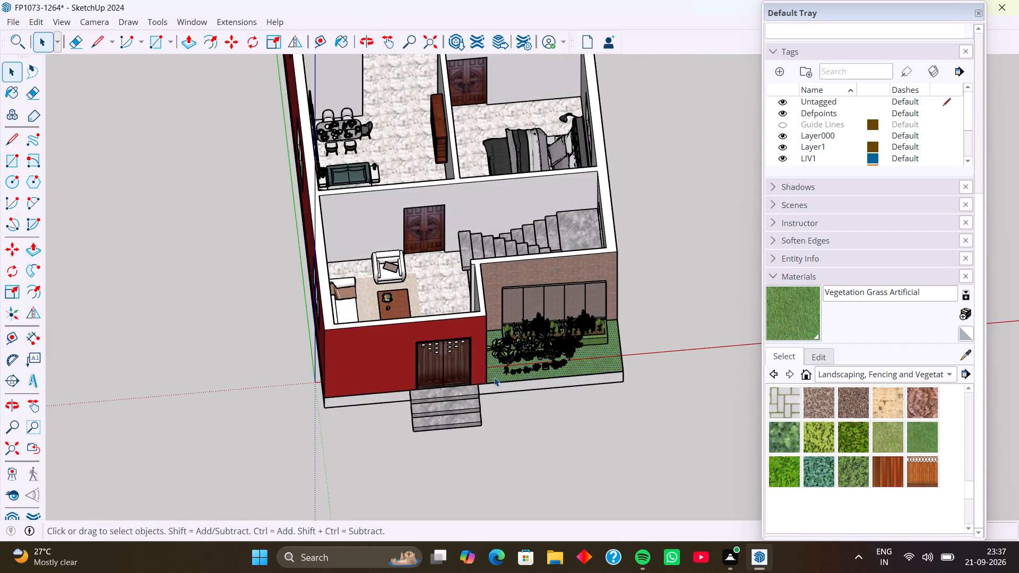
{"action": "middle_click_drag", "start_coordinate": [494, 377], "coordinate": [453, 429]}
{"action": "middle_click_drag", "start_coordinate": [432, 297], "coordinate": [427, 387]}
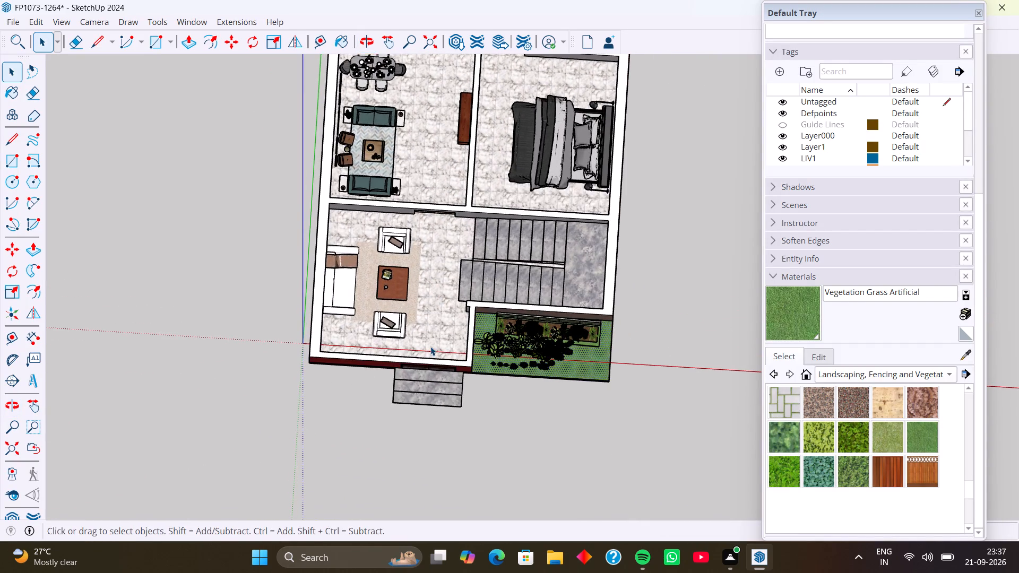
{"action": "scroll", "coordinate": [431, 346], "scroll_direction": "down", "scroll_amount": 3}
{"action": "middle_click_drag", "start_coordinate": [416, 295], "coordinate": [356, 344], "text": "shift"}
{"action": "middle_click_drag", "start_coordinate": [371, 367], "coordinate": [405, 409]}
{"action": "scroll", "coordinate": [395, 298], "scroll_direction": "down", "scroll_amount": 2}
{"action": "middle_click_drag", "start_coordinate": [402, 269], "coordinate": [378, 301]}
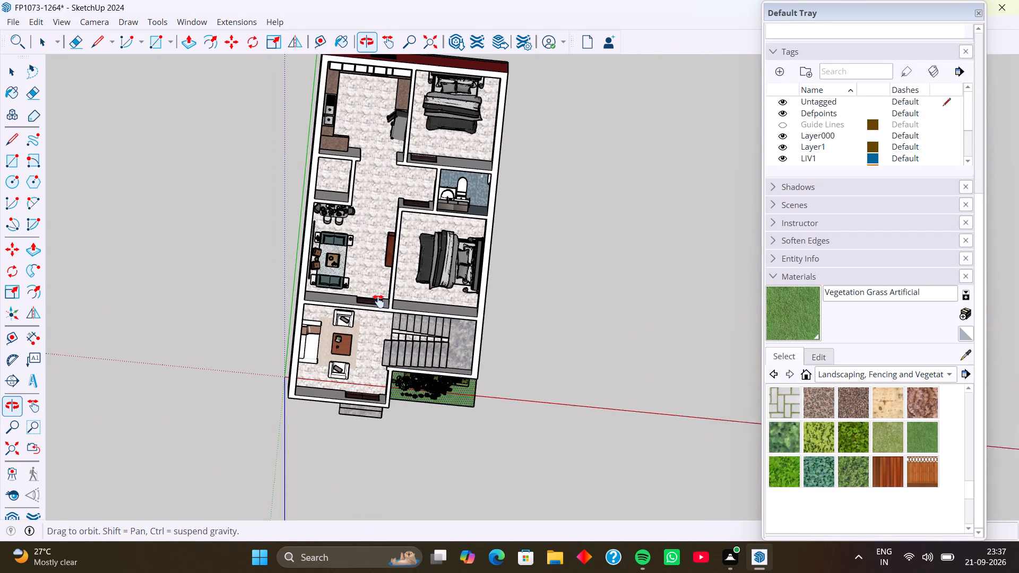
{"action": "middle_click_drag", "start_coordinate": [378, 301], "coordinate": [361, 307]}
{"action": "middle_click_drag", "start_coordinate": [369, 359], "coordinate": [424, 354]}
{"action": "middle_click_drag", "start_coordinate": [393, 307], "coordinate": [409, 217]}
{"action": "middle_click_drag", "start_coordinate": [384, 380], "coordinate": [403, 307]}
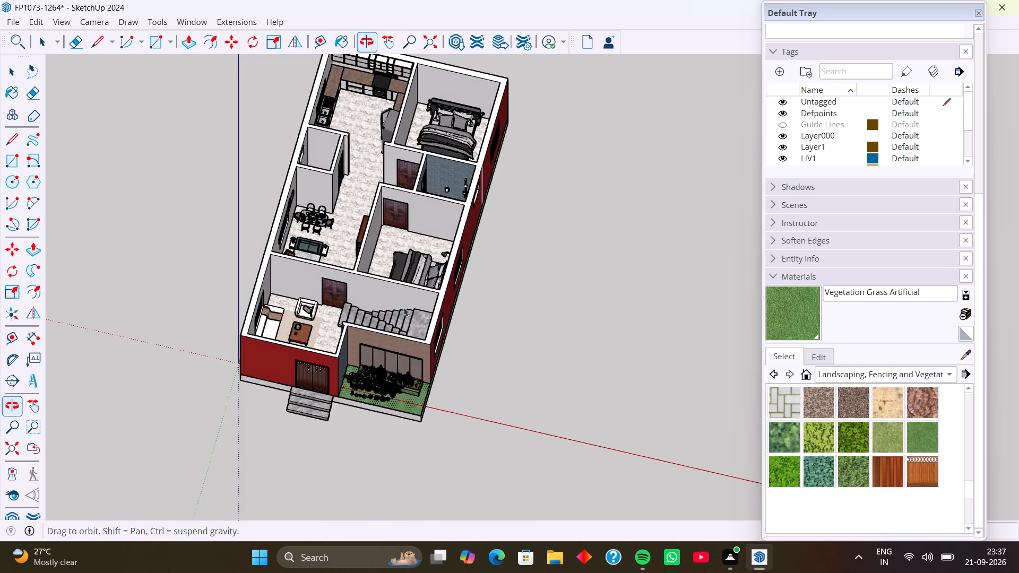
Set the standard Top view of the house, add it as the first scene and update that scene.
{"action": "middle_click_drag", "start_coordinate": [403, 307], "coordinate": [403, 300]}
{"action": "middle_click_drag", "start_coordinate": [392, 367], "coordinate": [507, 380]}
{"action": "middle_click_drag", "start_coordinate": [380, 379], "coordinate": [335, 379]}
{"action": "scroll", "coordinate": [358, 372], "scroll_direction": "down", "scroll_amount": 1}
{"action": "middle_click_drag", "start_coordinate": [358, 346], "coordinate": [361, 438]}
{"action": "middle_click_drag", "start_coordinate": [358, 431], "coordinate": [364, 356]}
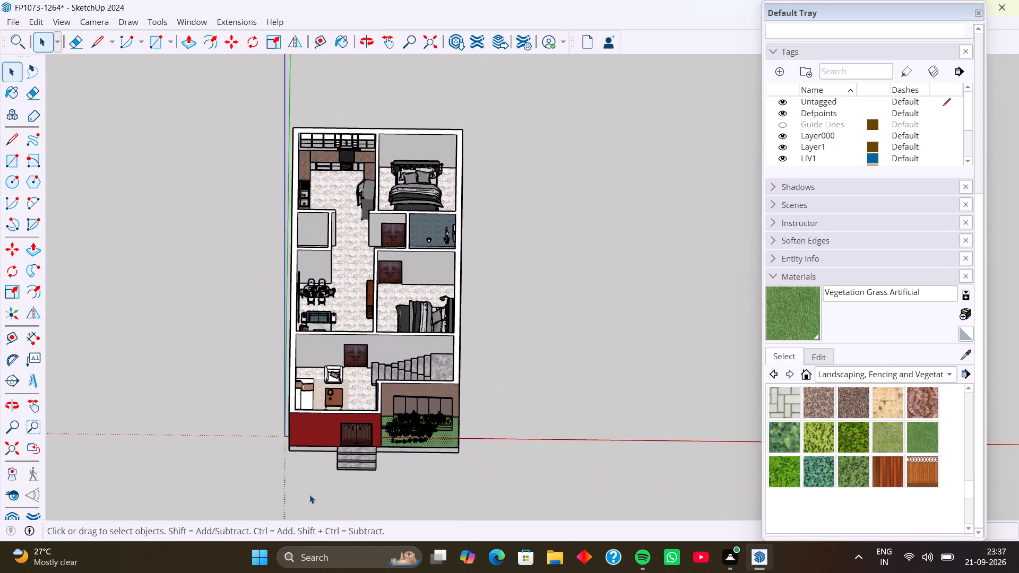
{"action": "left_click", "coordinate": [94, 24]}
{"action": "left_click", "coordinate": [288, 76]}
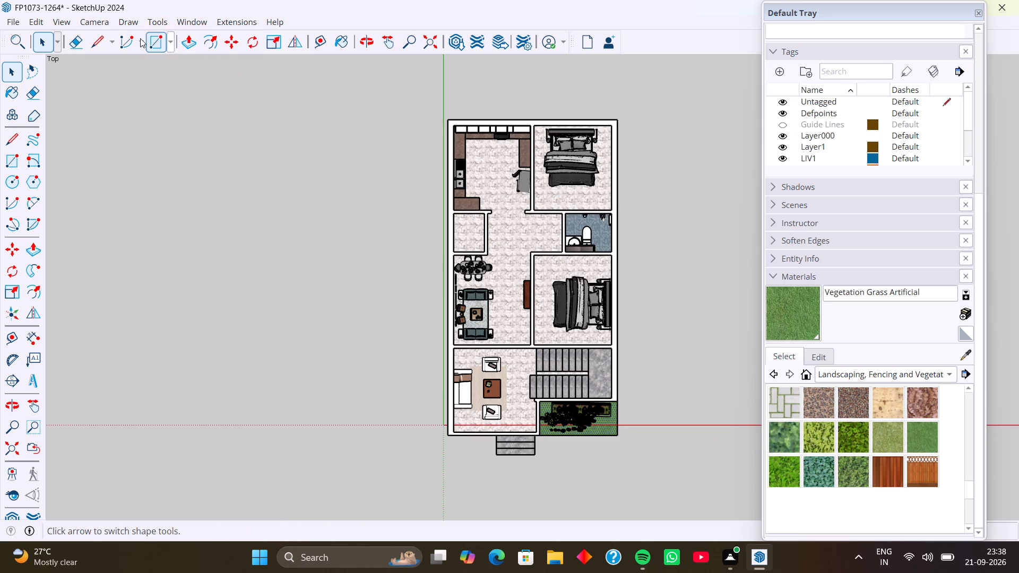
{"action": "left_click", "coordinate": [67, 21]}
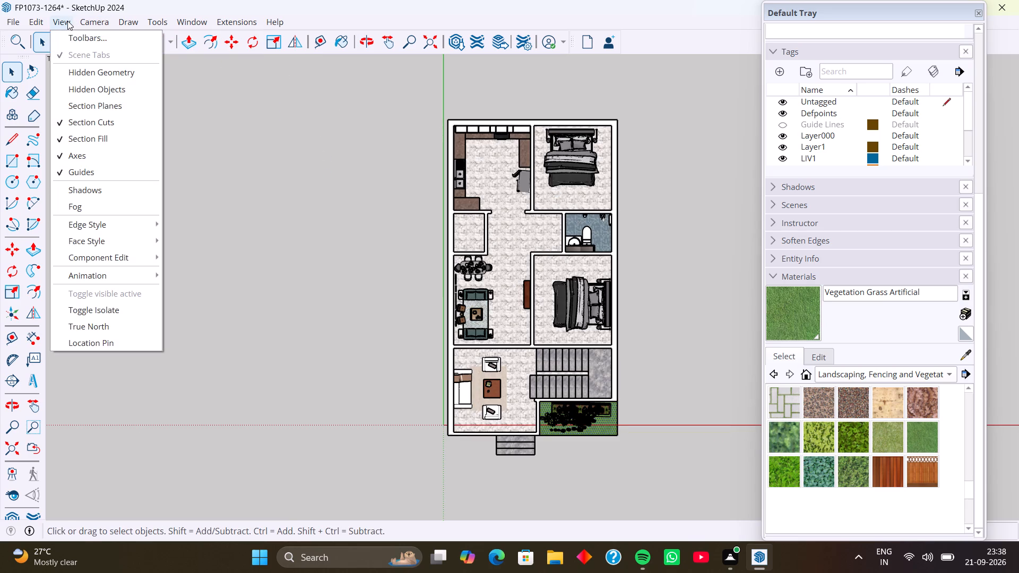
{"action": "left_click", "coordinate": [129, 275]}
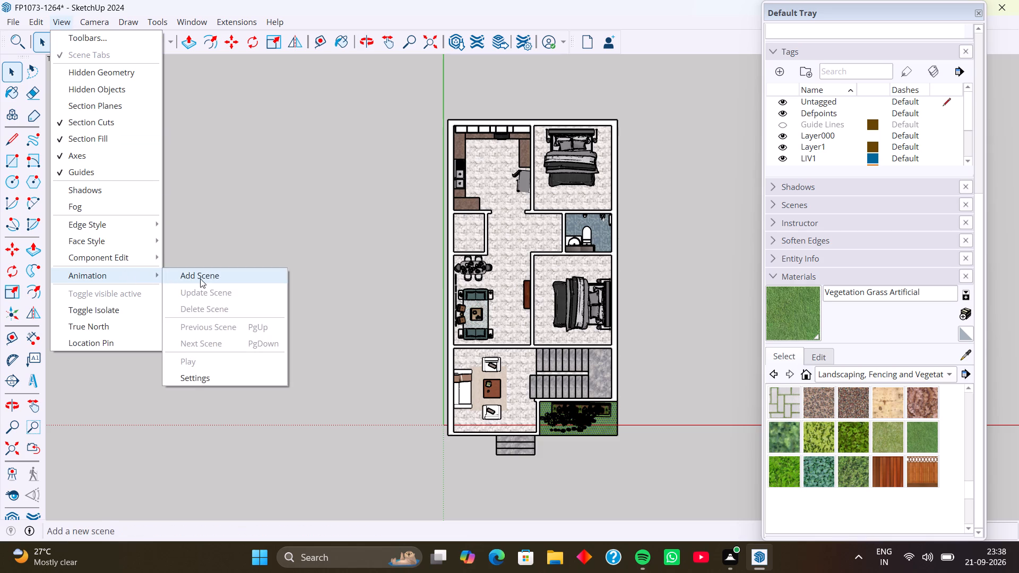
{"action": "left_click", "coordinate": [205, 279]}
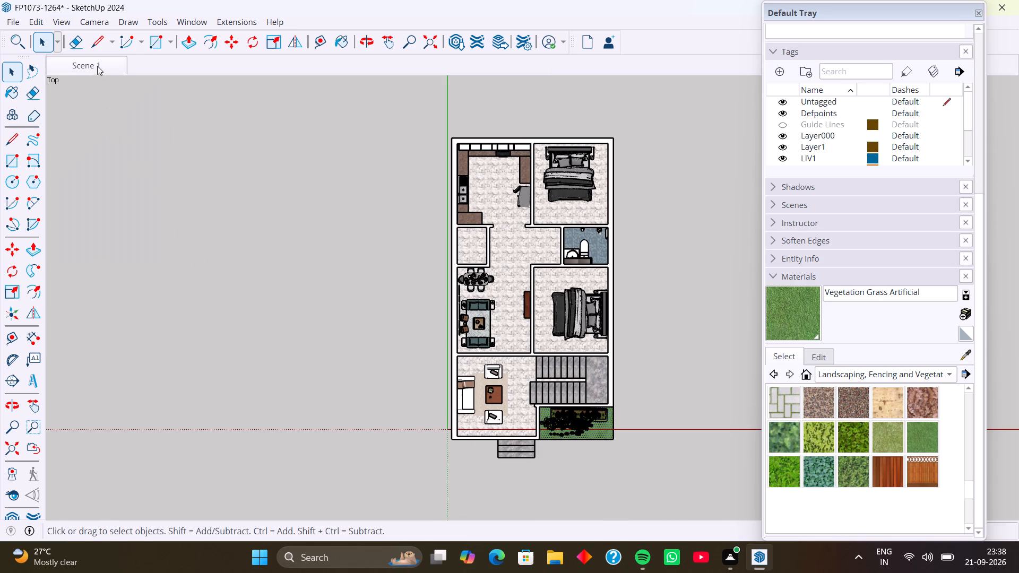
{"action": "right_click", "coordinate": [106, 65]}
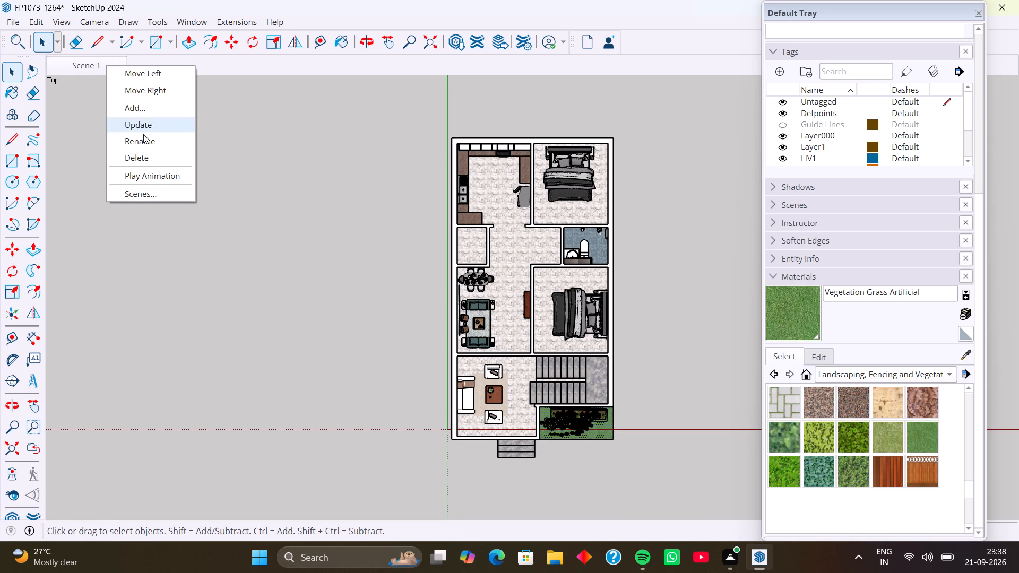
{"action": "left_click", "coordinate": [149, 125]}
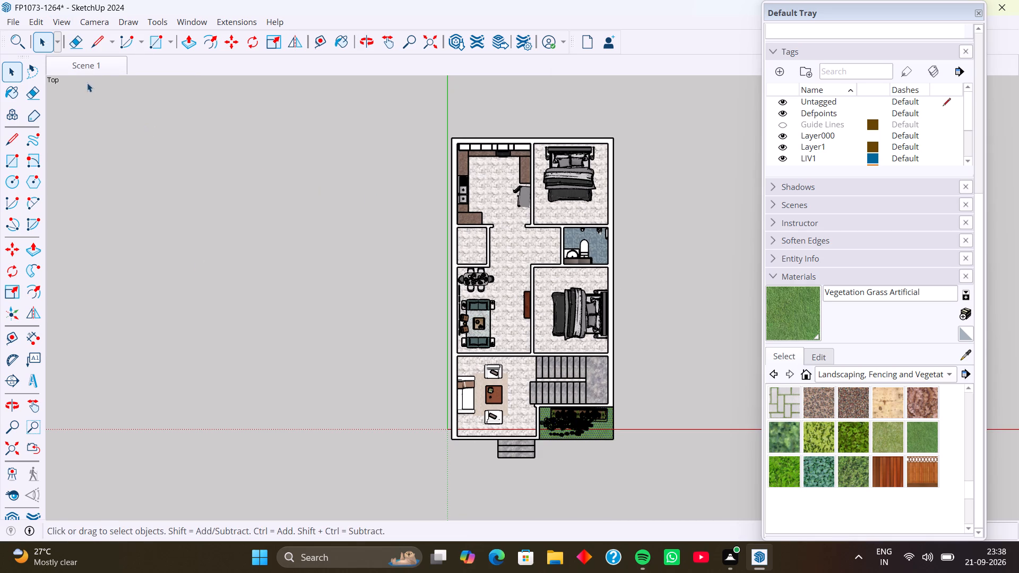
Add a second scene, set it to the standard Front view and update it.
{"action": "right_click", "coordinate": [93, 62]}
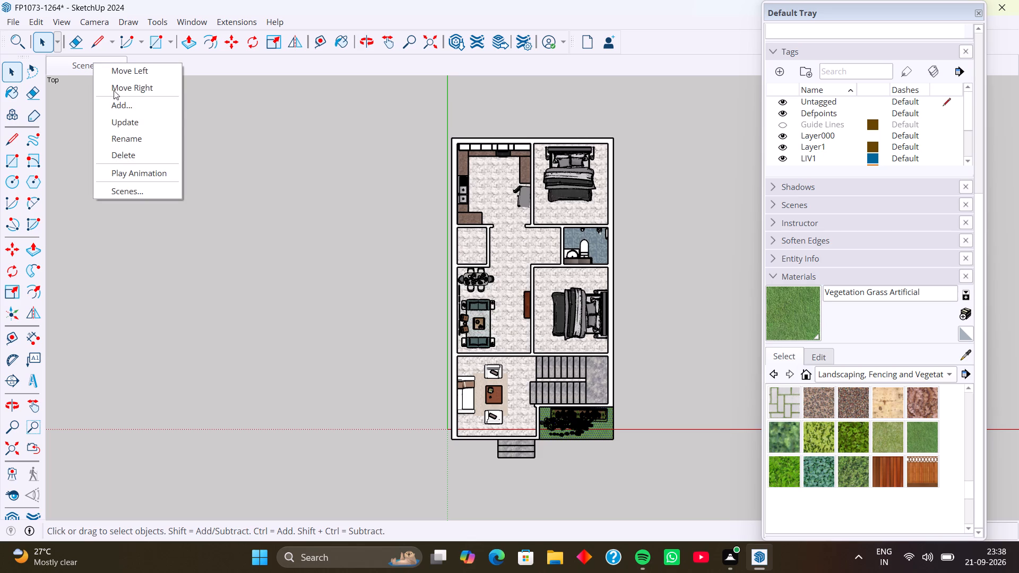
{"action": "left_click", "coordinate": [145, 105]}
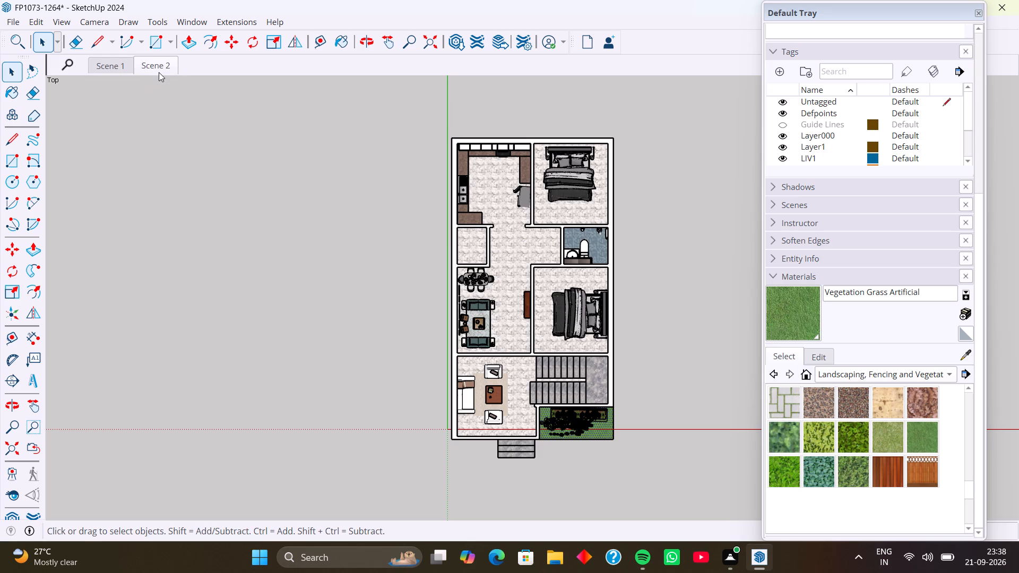
{"action": "left_click", "coordinate": [106, 21]}
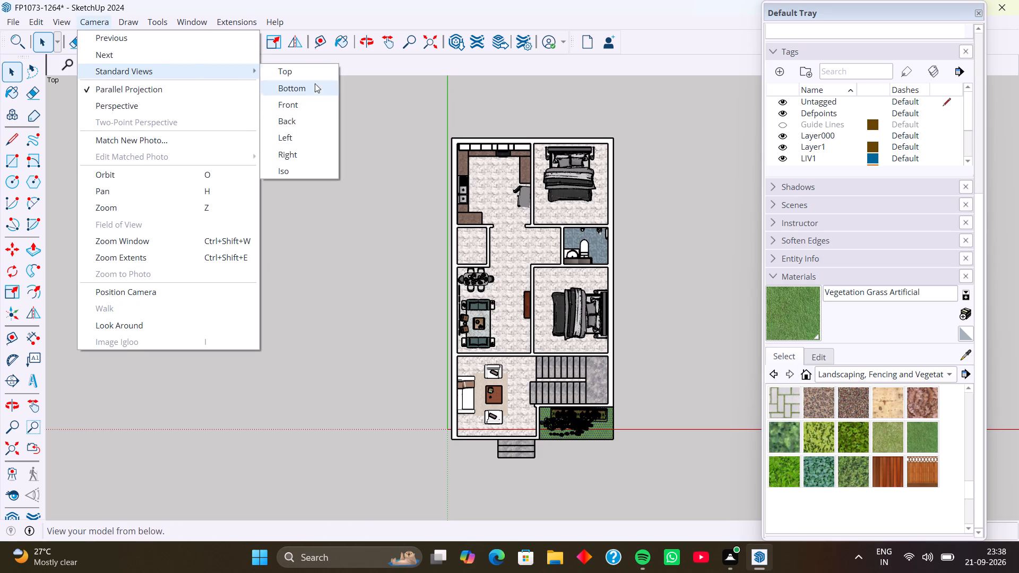
{"action": "left_click", "coordinate": [315, 101]}
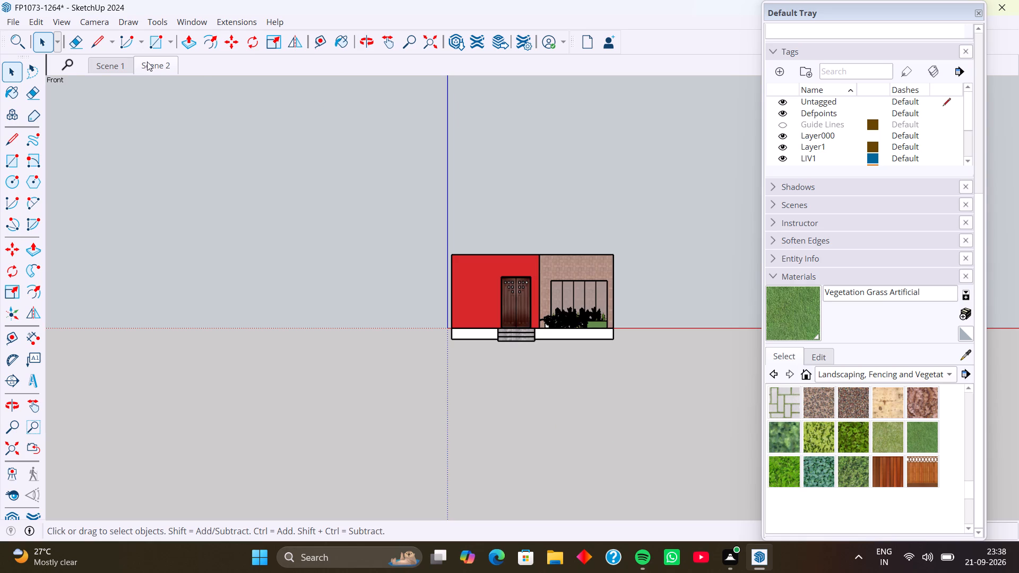
{"action": "right_click", "coordinate": [161, 68]}
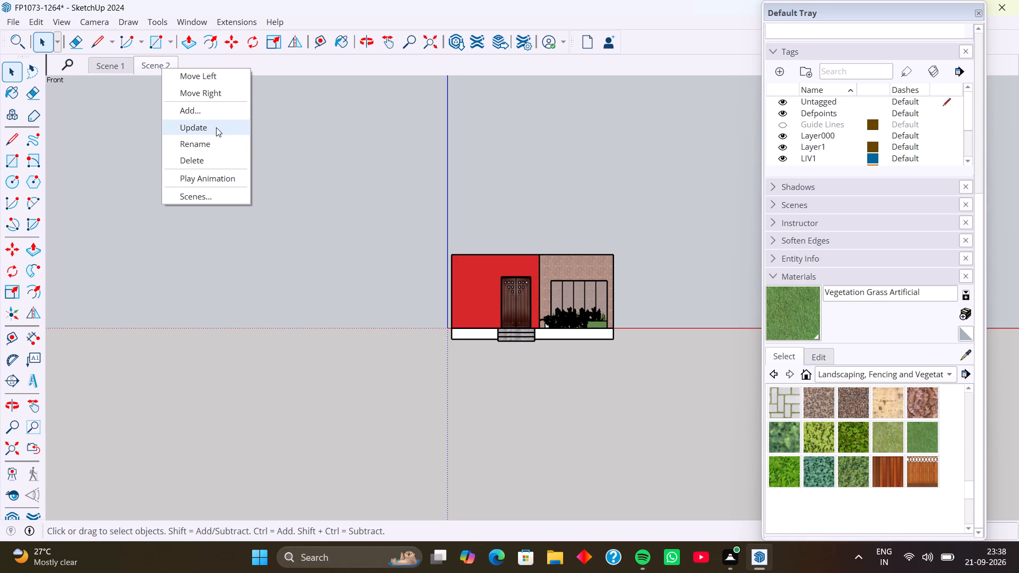
{"action": "left_click", "coordinate": [216, 127]}
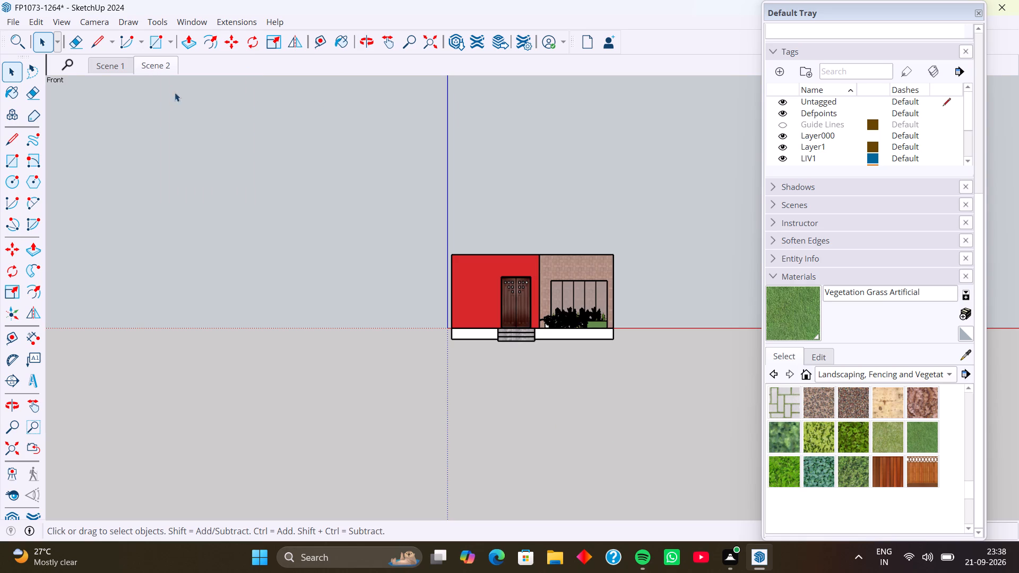
Add a third scene and switch the camera to the standard Top view for it.
{"action": "right_click", "coordinate": [165, 69]}
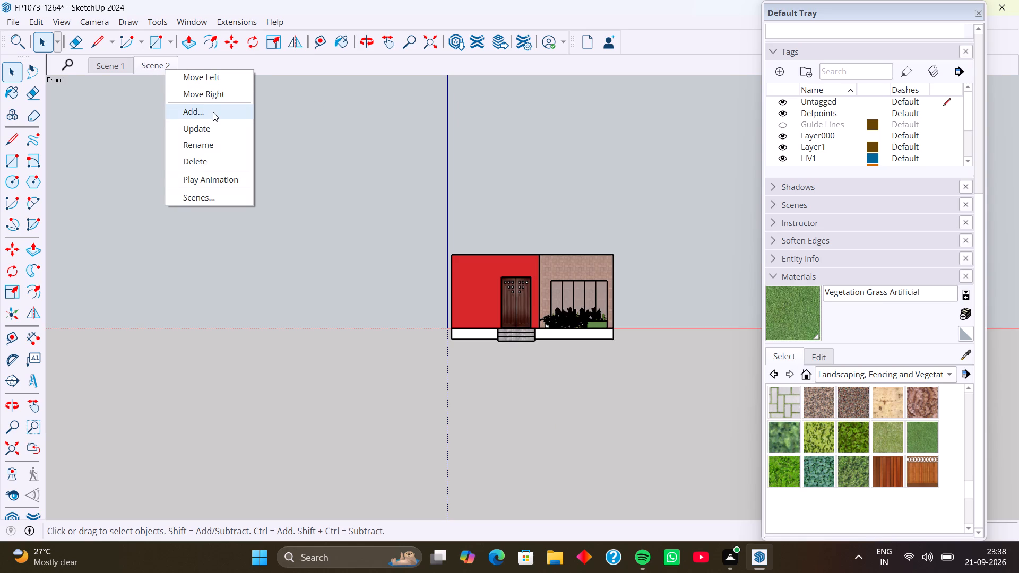
{"action": "left_click", "coordinate": [213, 112]}
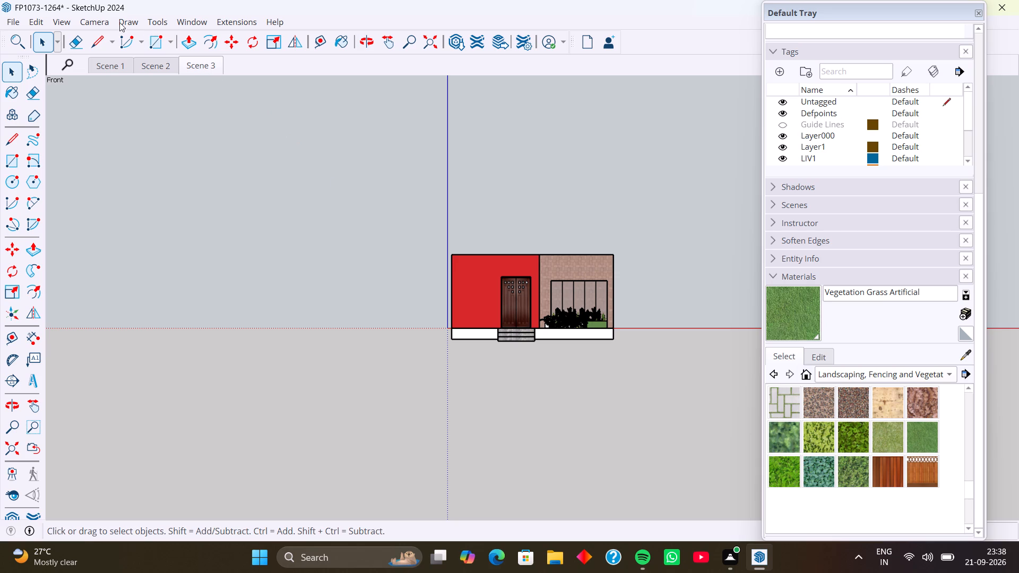
{"action": "left_click", "coordinate": [95, 21]}
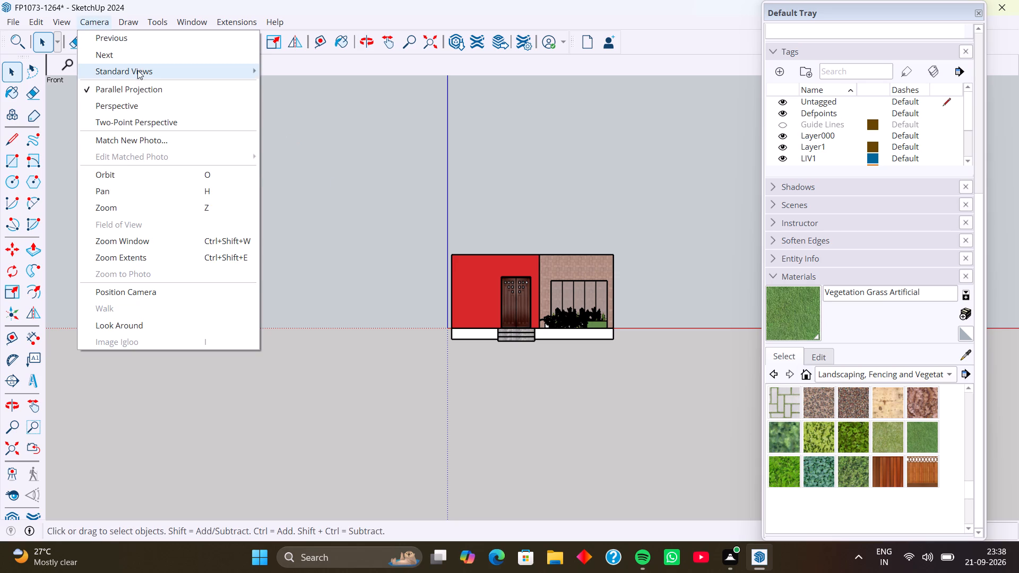
{"action": "left_click", "coordinate": [285, 74]}
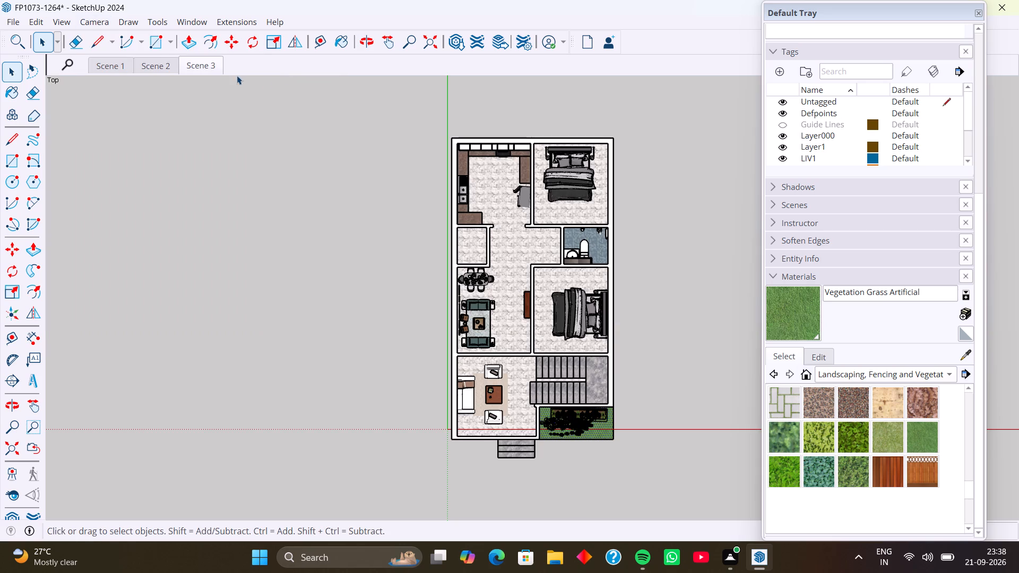
Turn on the X-ray face style and update Scene 3, saving the style changes as a new style.
{"action": "left_click", "coordinate": [66, 22]}
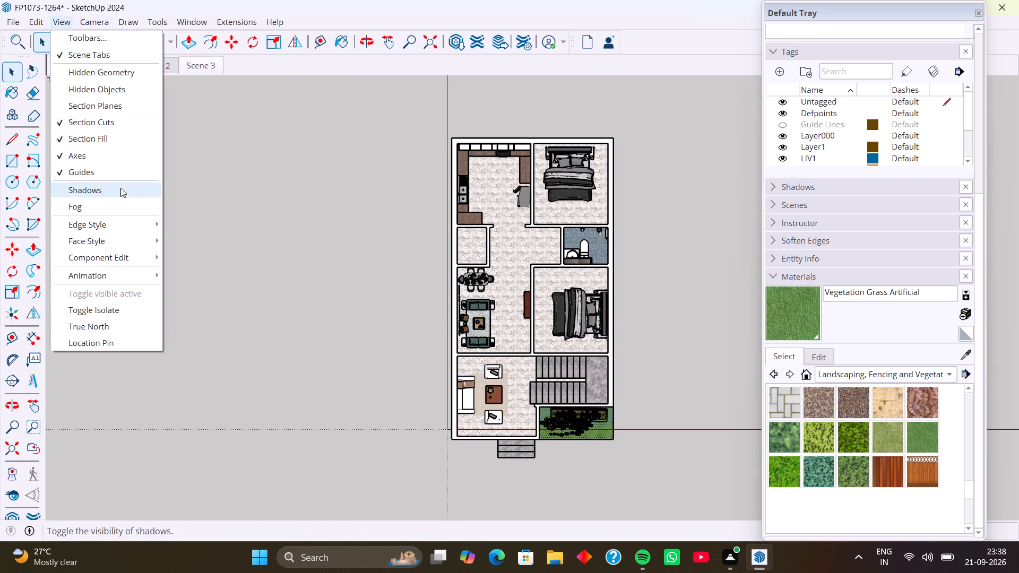
{"action": "left_click", "coordinate": [205, 246]}
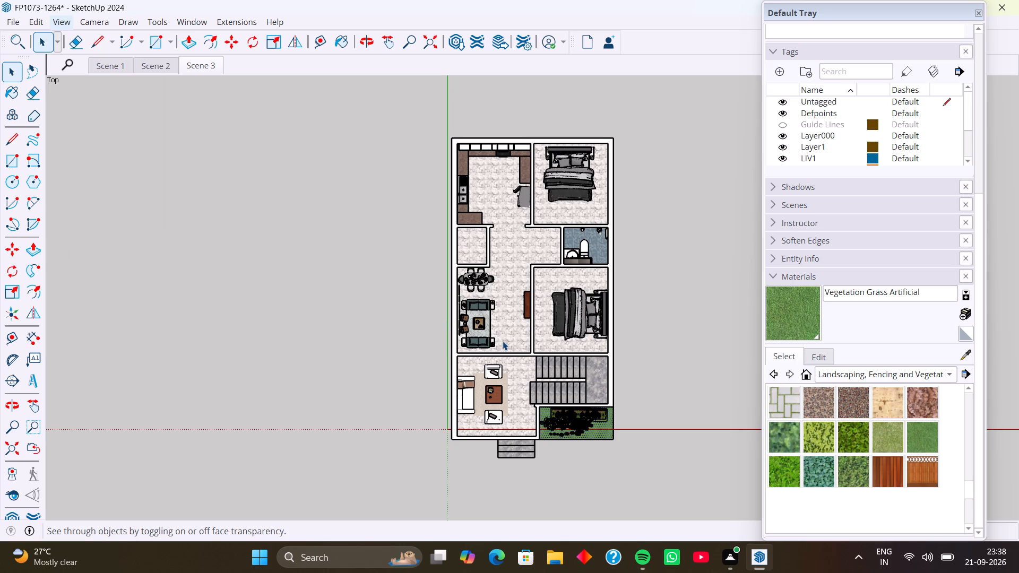
{"action": "middle_click_drag", "start_coordinate": [503, 341], "coordinate": [408, 318], "text": "shift"}
{"action": "scroll", "coordinate": [408, 314], "scroll_direction": "up", "scroll_amount": 2}
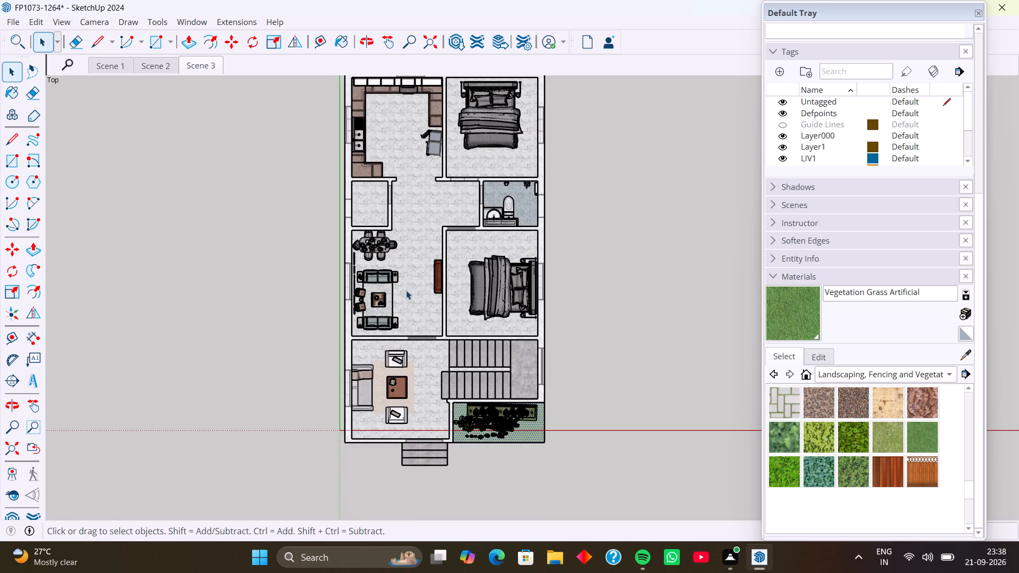
{"action": "middle_click_drag", "start_coordinate": [405, 279], "coordinate": [378, 298]}
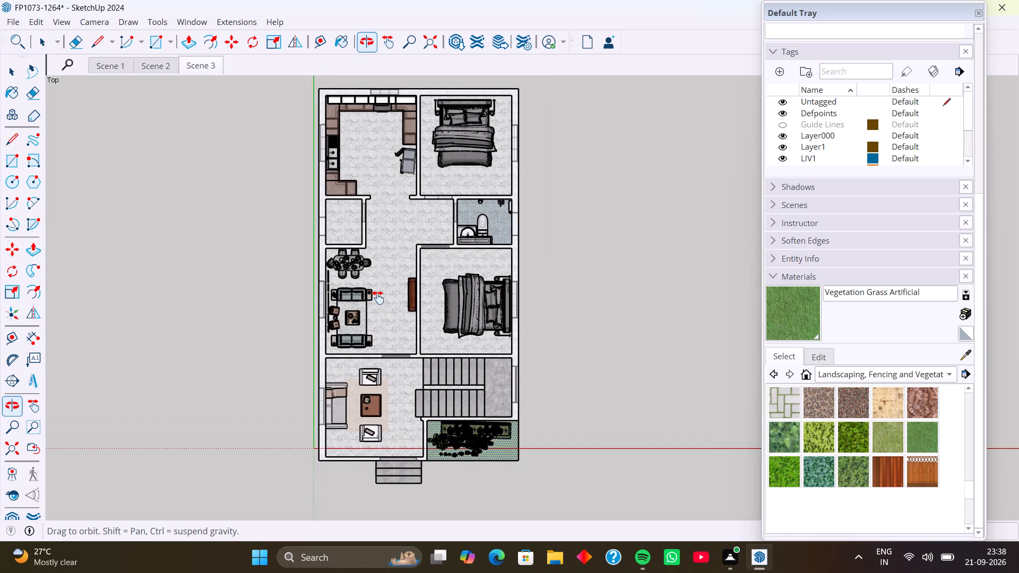
{"action": "middle_click_drag", "start_coordinate": [378, 298], "coordinate": [373, 300]}
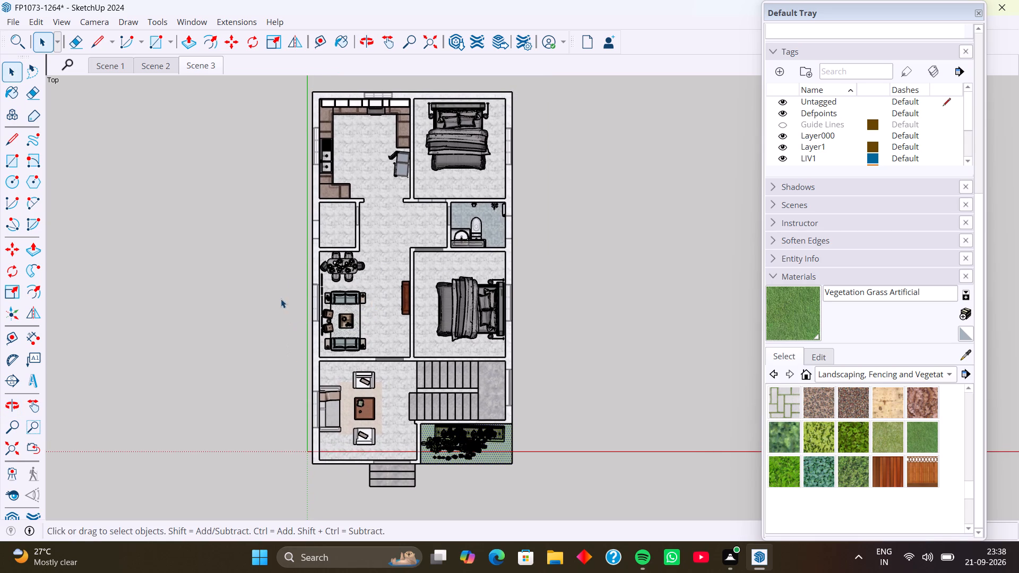
{"action": "right_click", "coordinate": [191, 66]}
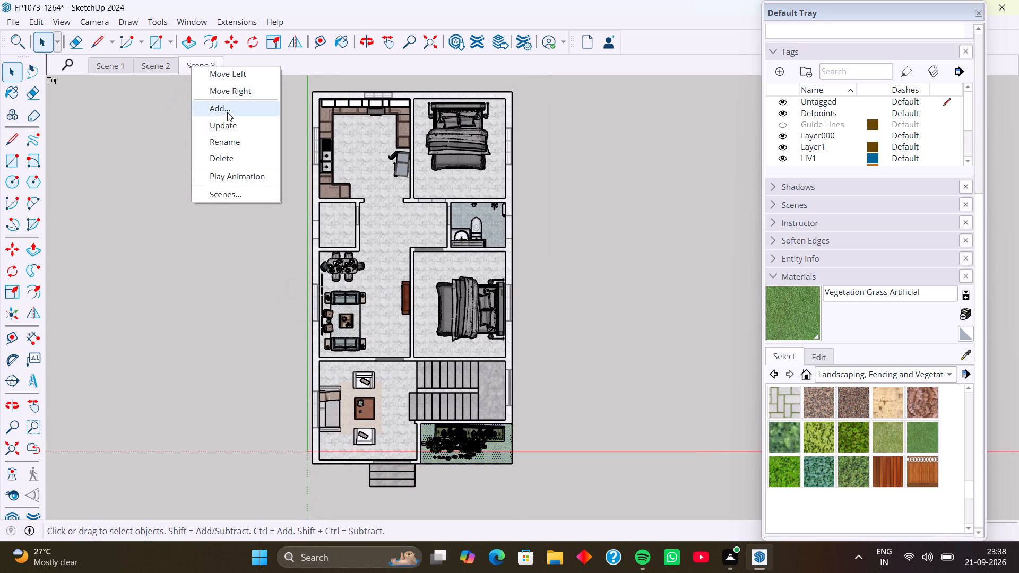
{"action": "left_click", "coordinate": [233, 126]}
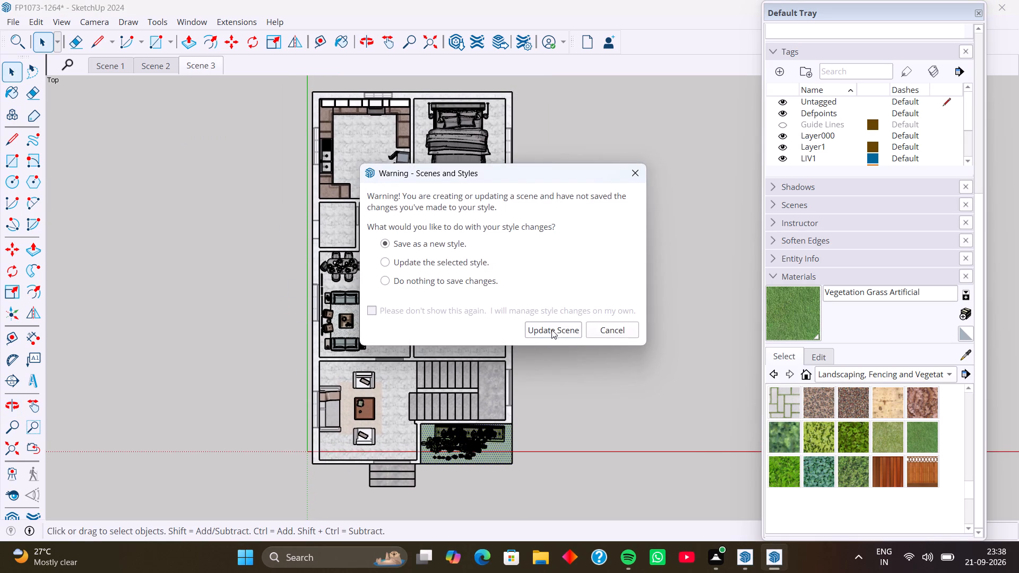
{"action": "left_click", "coordinate": [553, 332]}
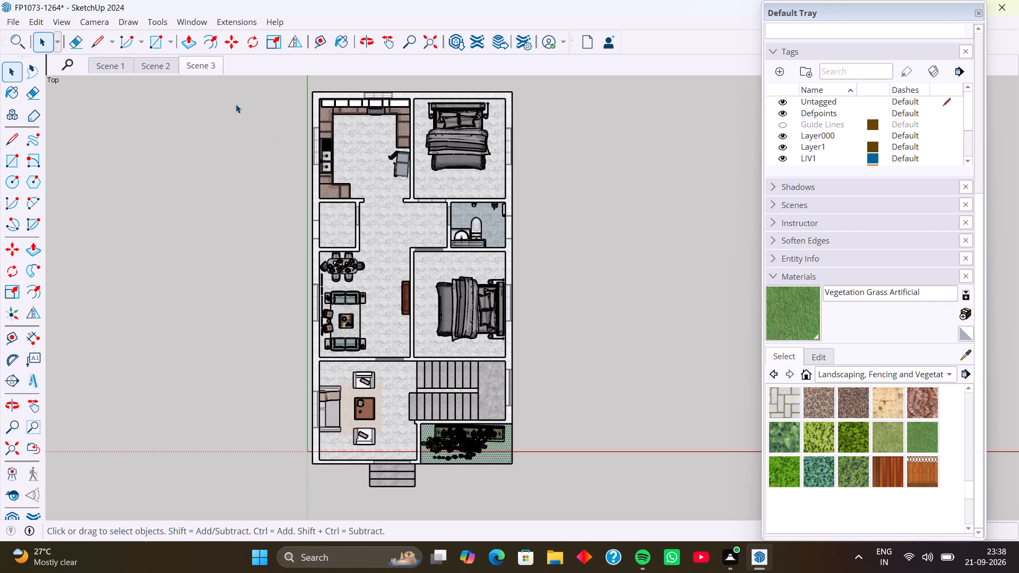
Add a fourth scene after Scene 3.
{"action": "right_click", "coordinate": [211, 66]}
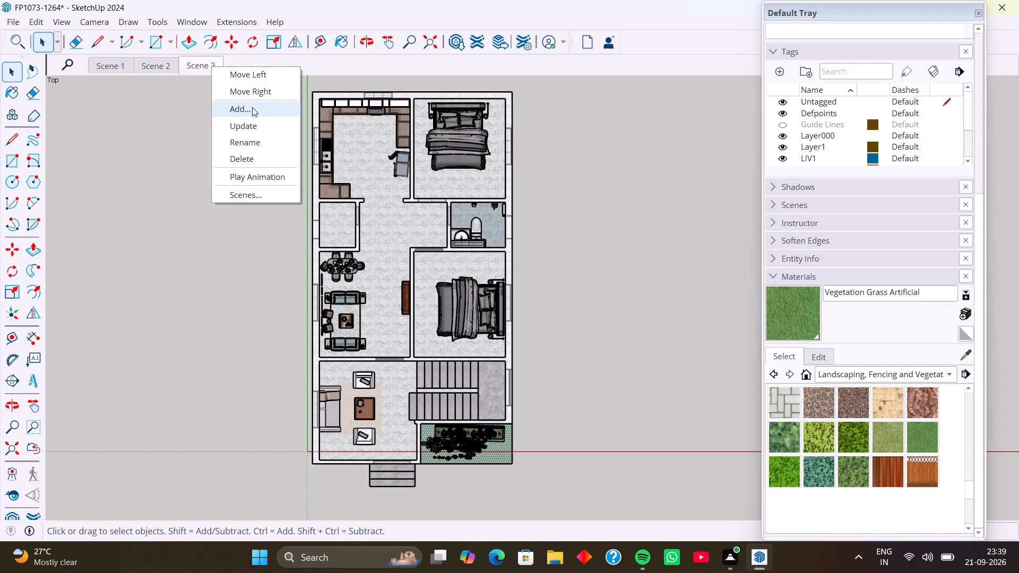
{"action": "left_click", "coordinate": [252, 107]}
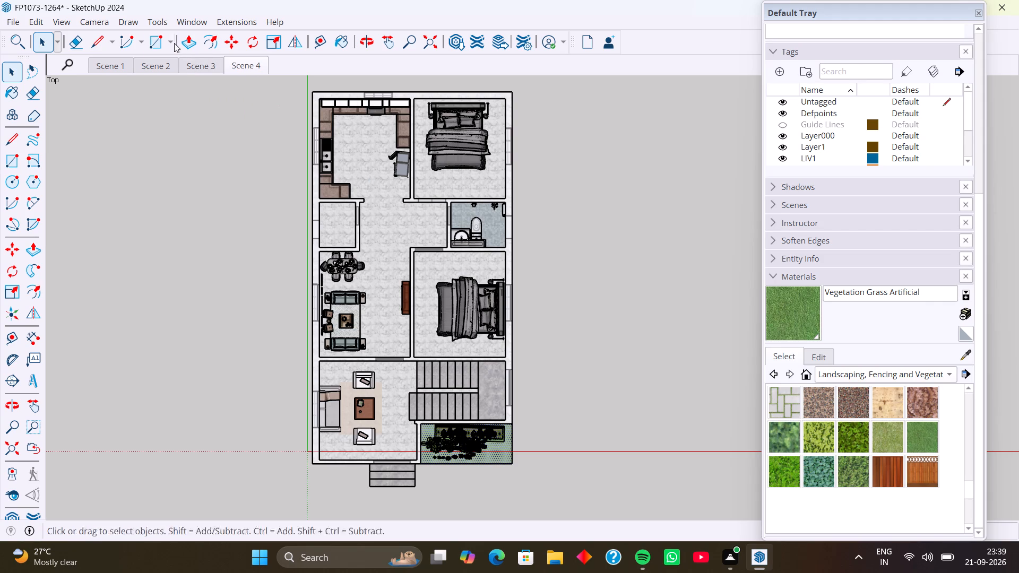
{"action": "left_click", "coordinate": [102, 21]}
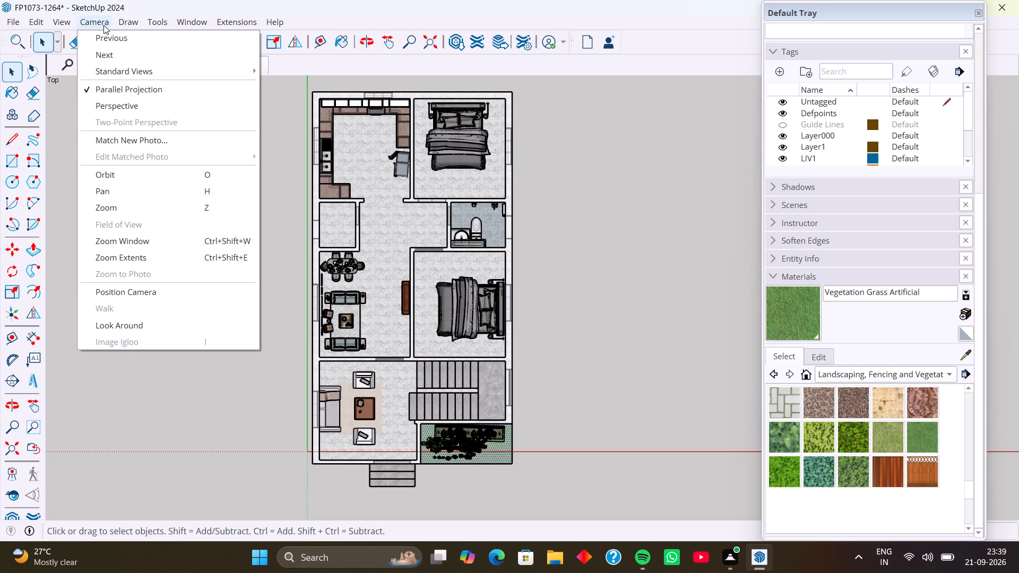
{"action": "left_click", "coordinate": [296, 117]}
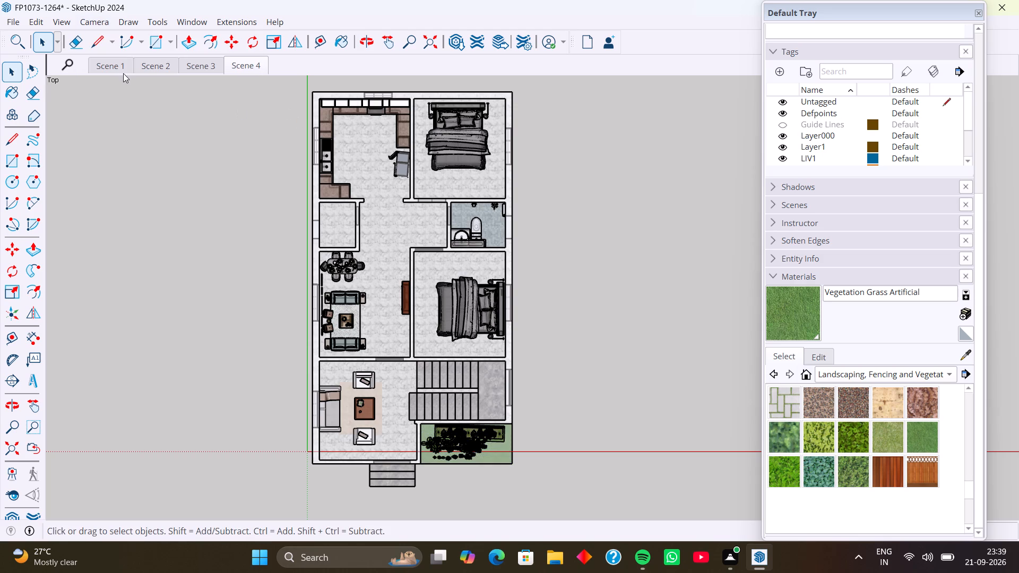
Switch to Scene 1, the plan seen from above, and rename it TOP VIEW.
{"action": "left_click", "coordinate": [118, 71]}
{"action": "left_click", "coordinate": [118, 68]}
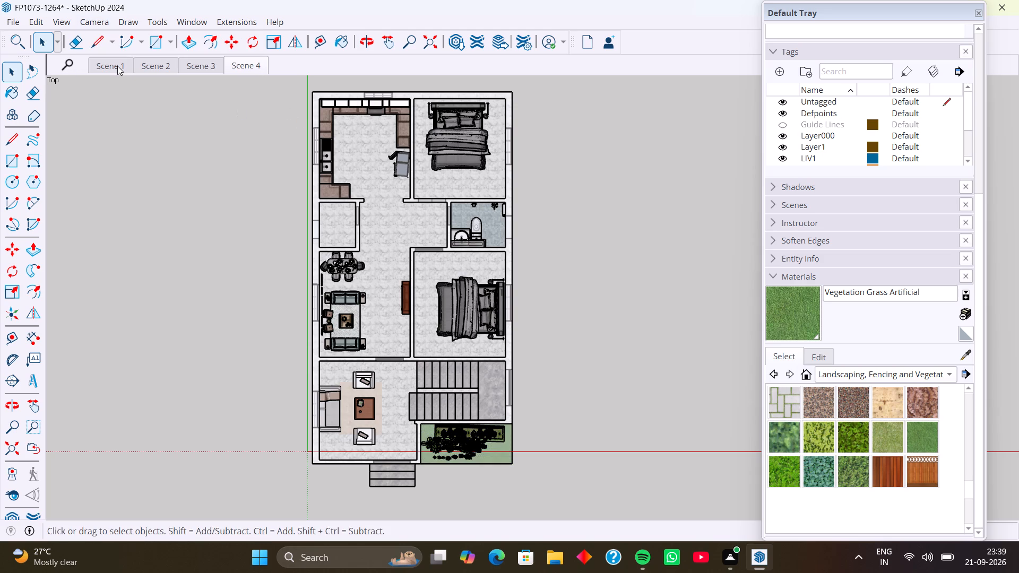
{"action": "left_click", "coordinate": [117, 64]}
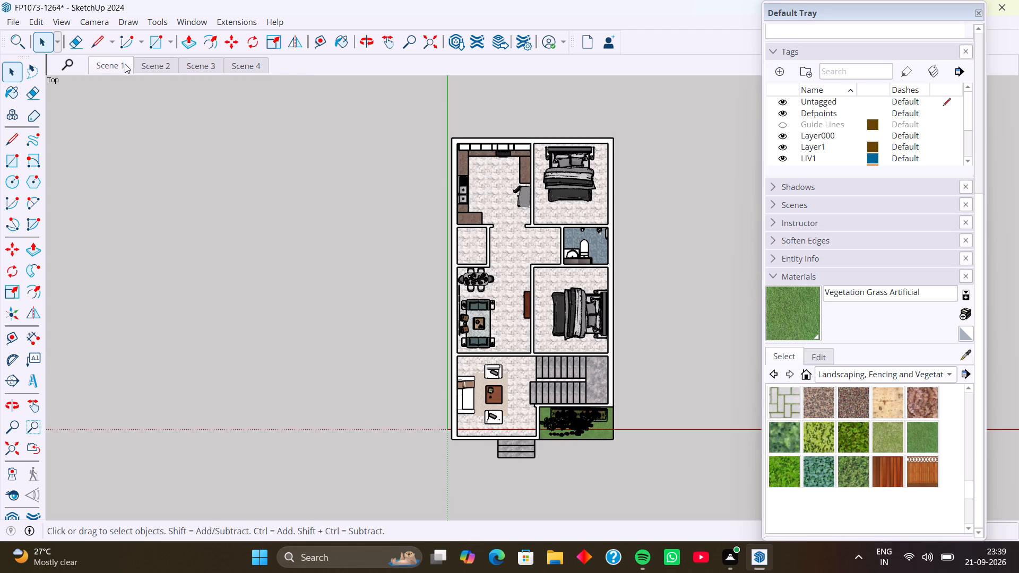
{"action": "left_click", "coordinate": [168, 66]}
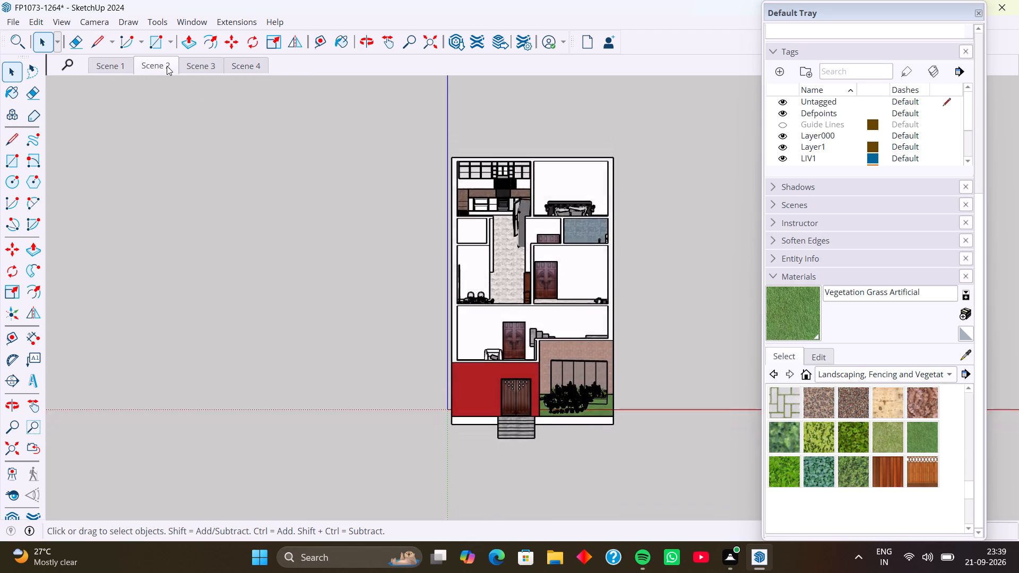
{"action": "left_click", "coordinate": [125, 65]}
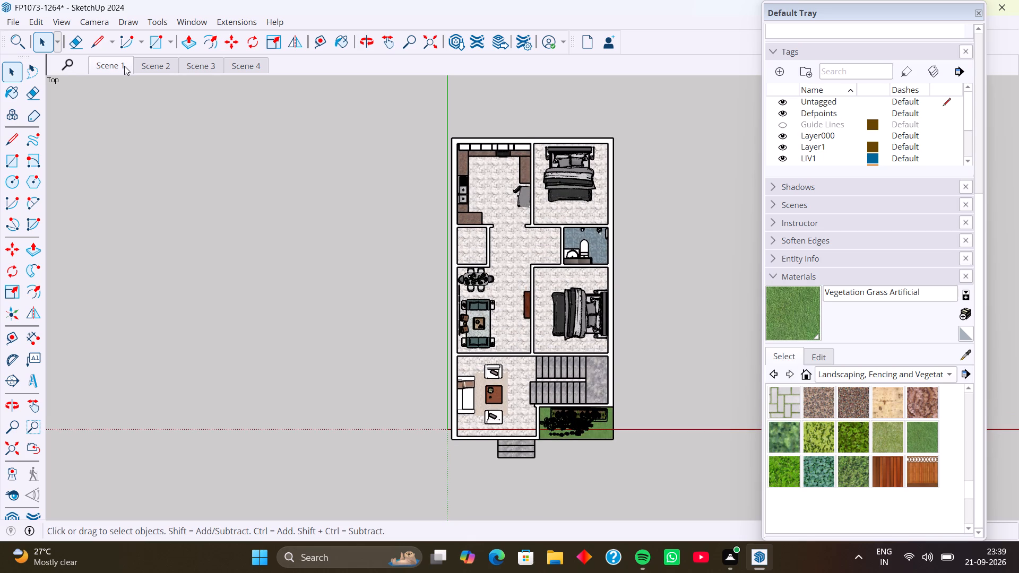
{"action": "right_click", "coordinate": [124, 66]}
{"action": "left_click", "coordinate": [166, 140]}
{"action": "key", "text": "BackSpace"}
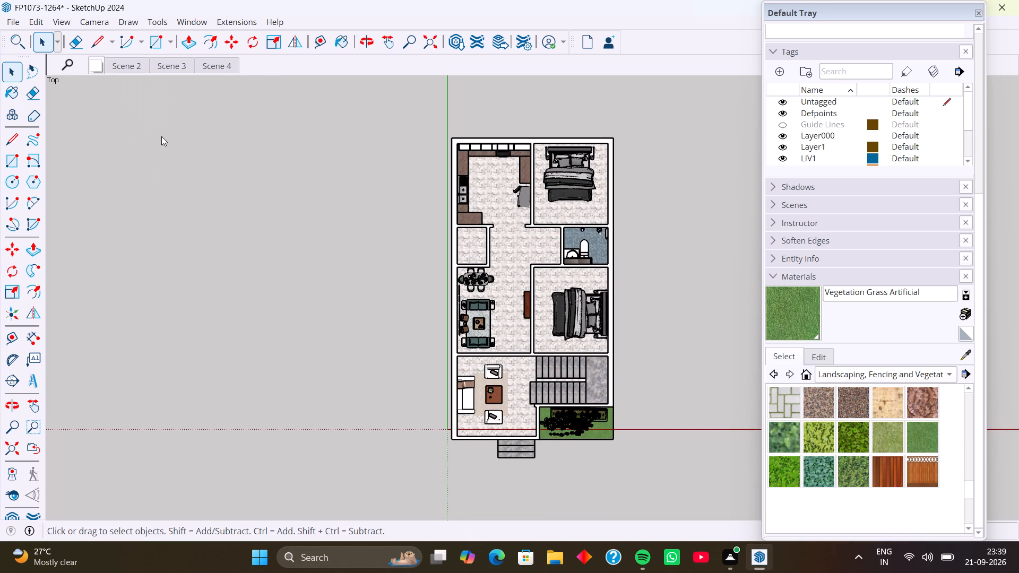
{"action": "type", "text": "TOP"}
{"action": "key", "text": "space"}
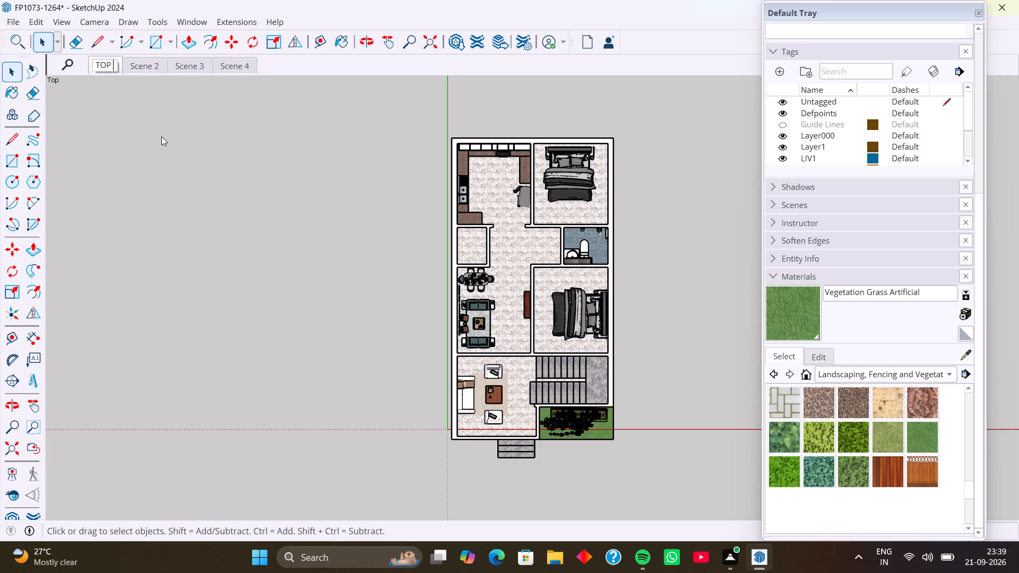
{"action": "key", "text": "v"}
{"action": "type", "text": "IEW"}
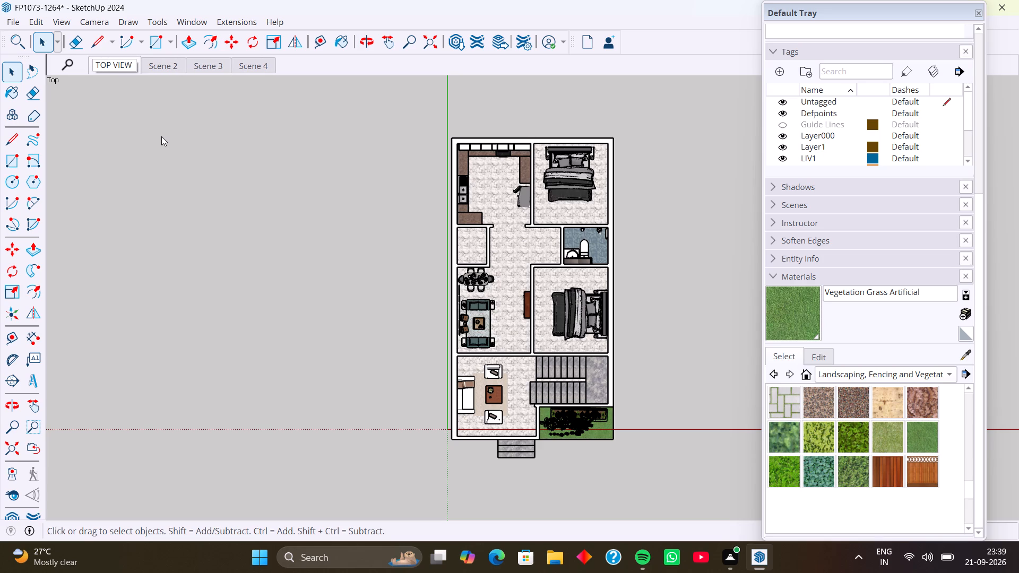
{"action": "key", "text": "Return"}
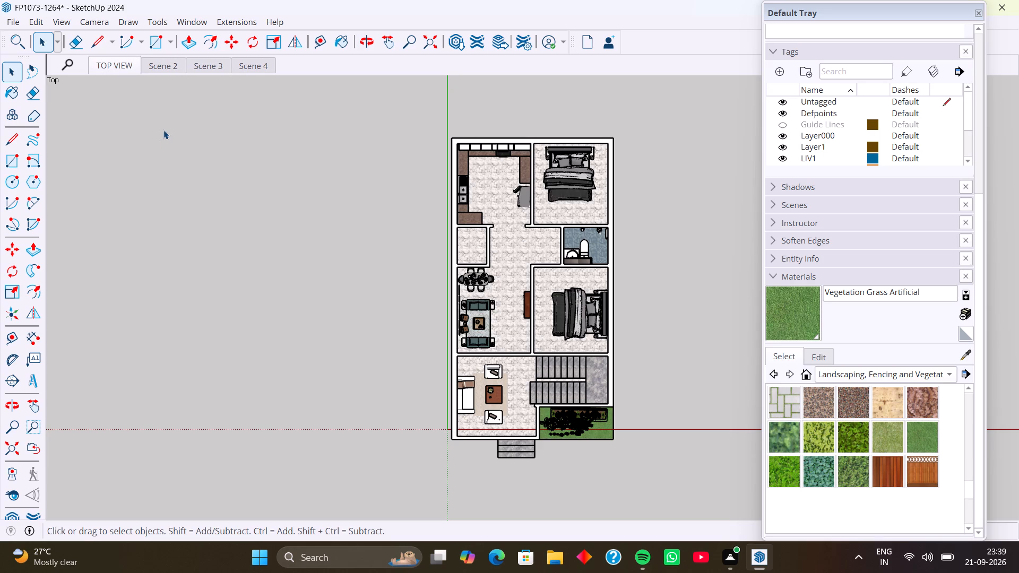
Switch to Scene 2, the front elevation, and rename it FRONT VIEW.
{"action": "left_click", "coordinate": [168, 67]}
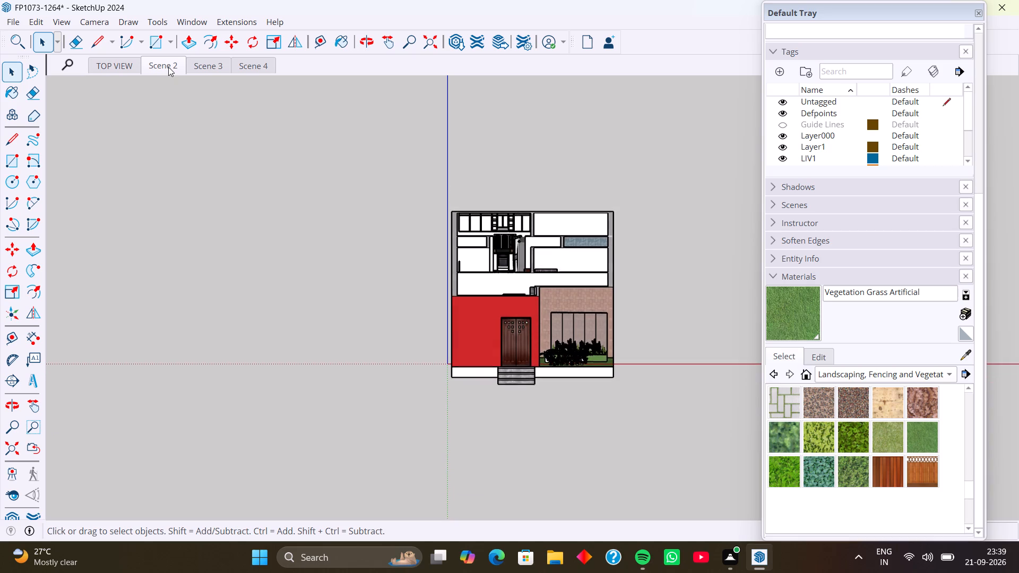
{"action": "right_click", "coordinate": [168, 67]}
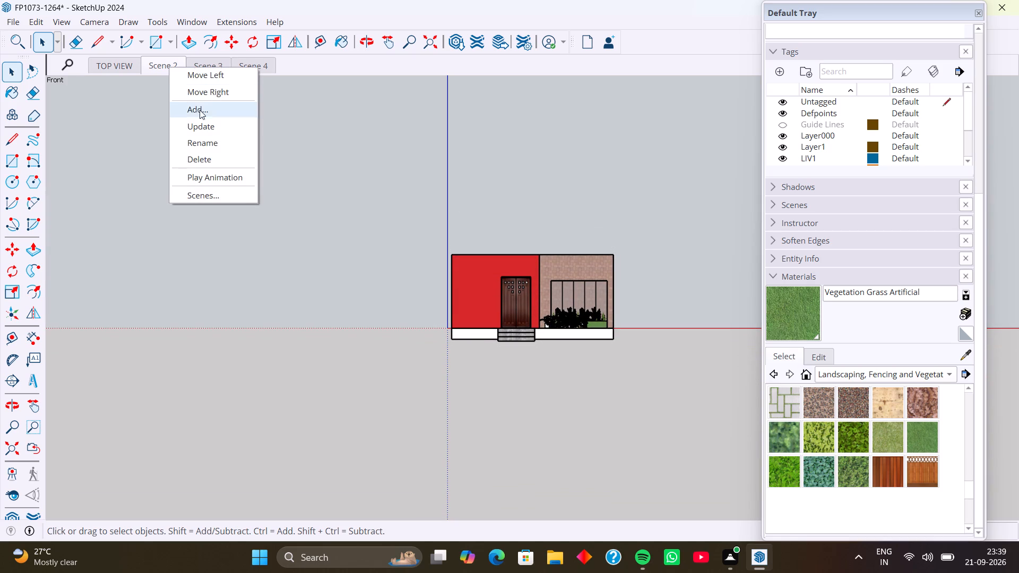
{"action": "left_click", "coordinate": [213, 142]}
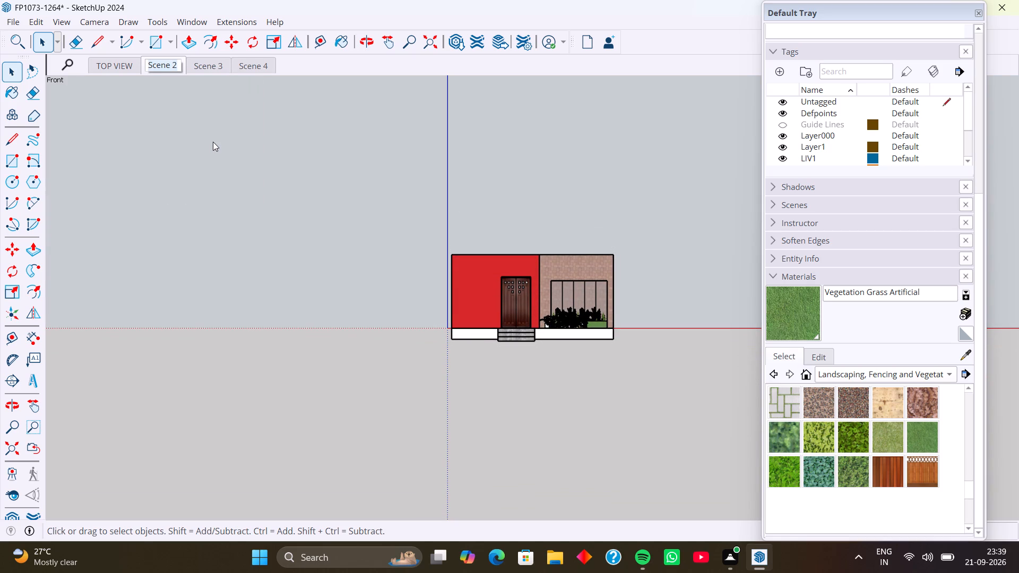
{"action": "key", "text": "BackSpace"}
{"action": "key", "text": "BackSpace"}
{"action": "key", "text": "BackSpace"}
{"action": "key", "text": "BackSpace"}
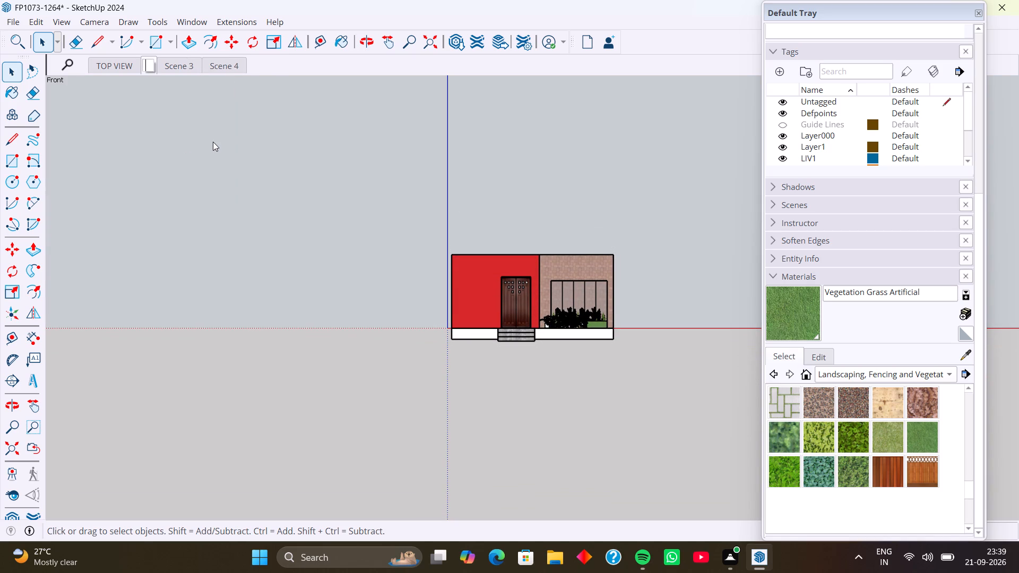
{"action": "type", "text": "FR"}
{"action": "type", "text": "ONT"}
{"action": "key", "text": "space"}
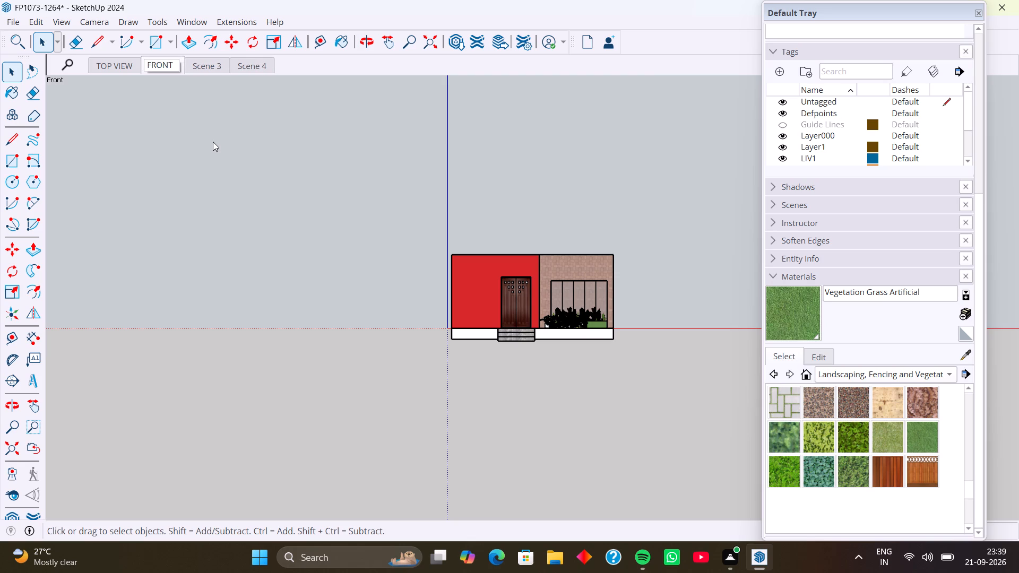
{"action": "type", "text": "V"}
{"action": "type", "text": "IEW"}
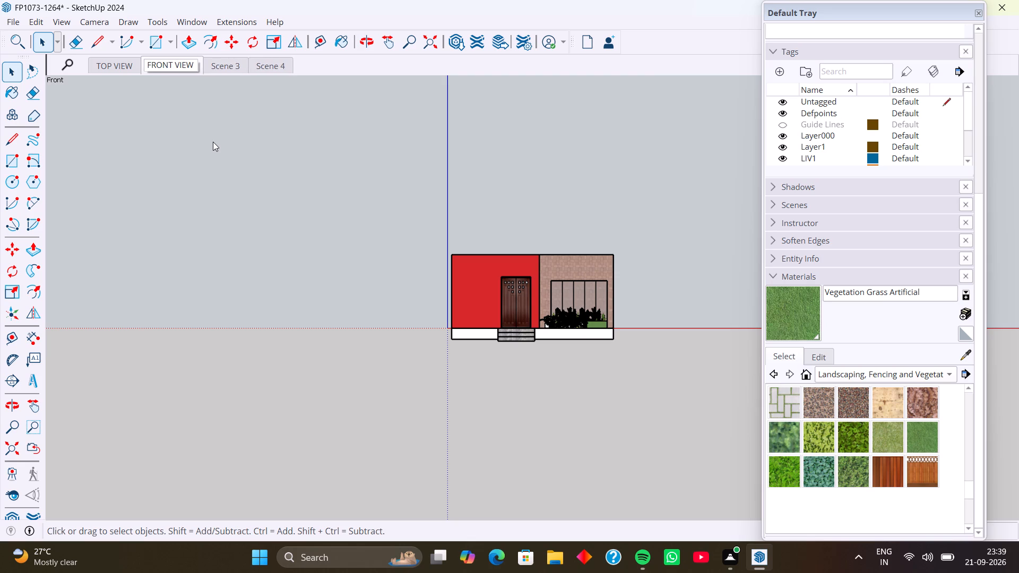
{"action": "key", "text": "Return"}
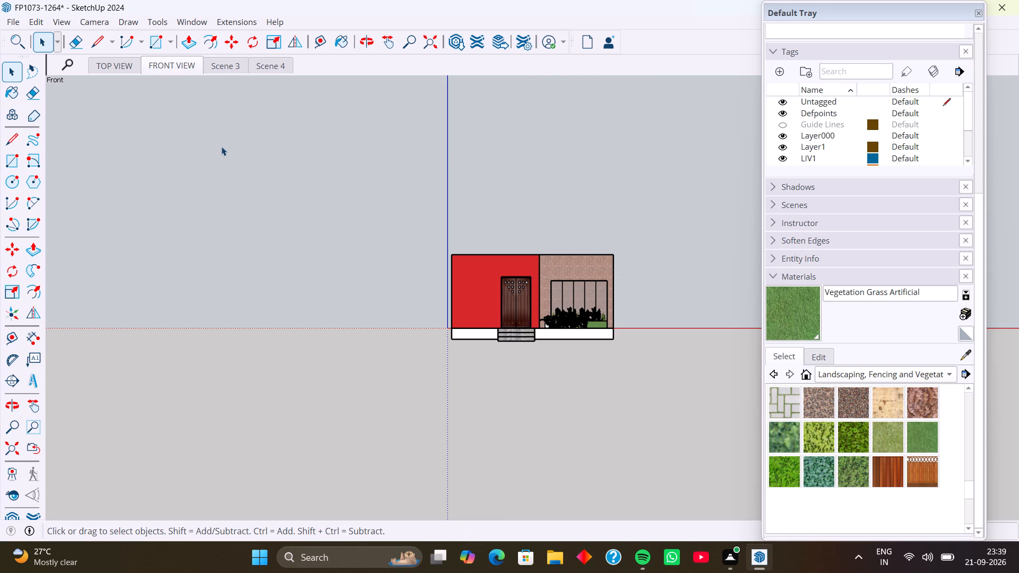
Switch to Scene 3, the transparent plan, and rename it TOP VIEW IN X-RAY.
{"action": "left_click", "coordinate": [231, 65]}
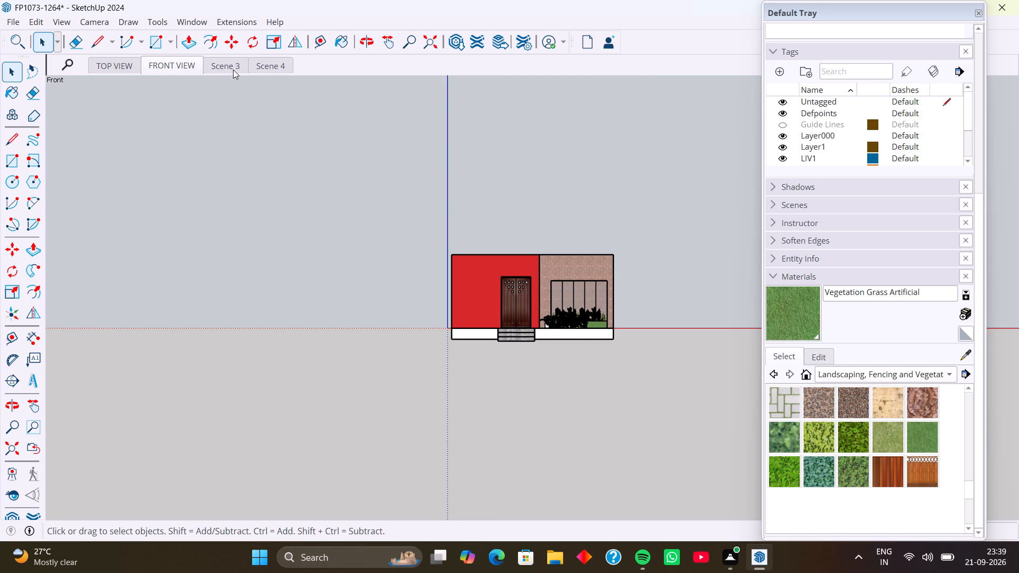
{"action": "left_click", "coordinate": [234, 70]}
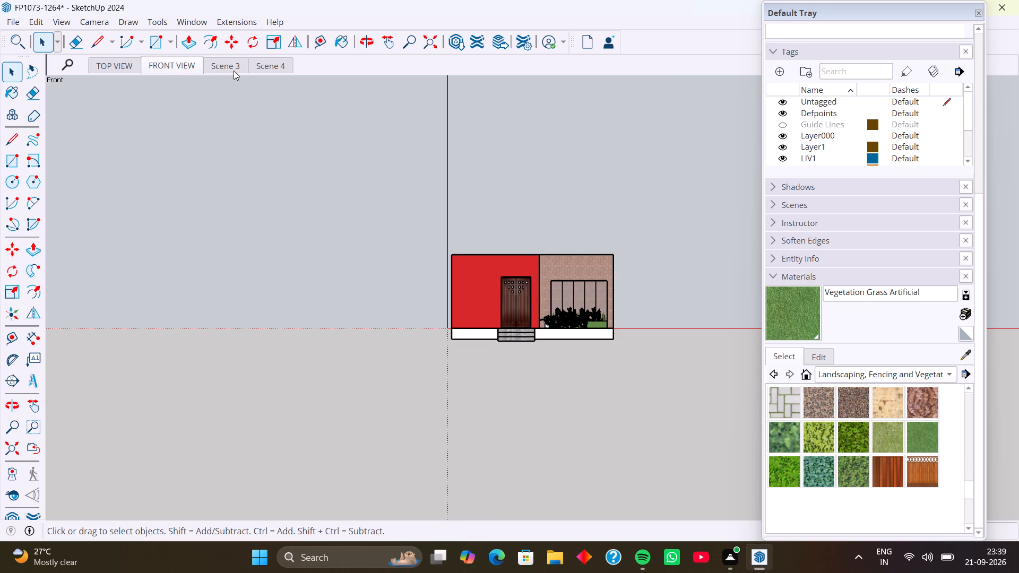
{"action": "left_click", "coordinate": [234, 71]}
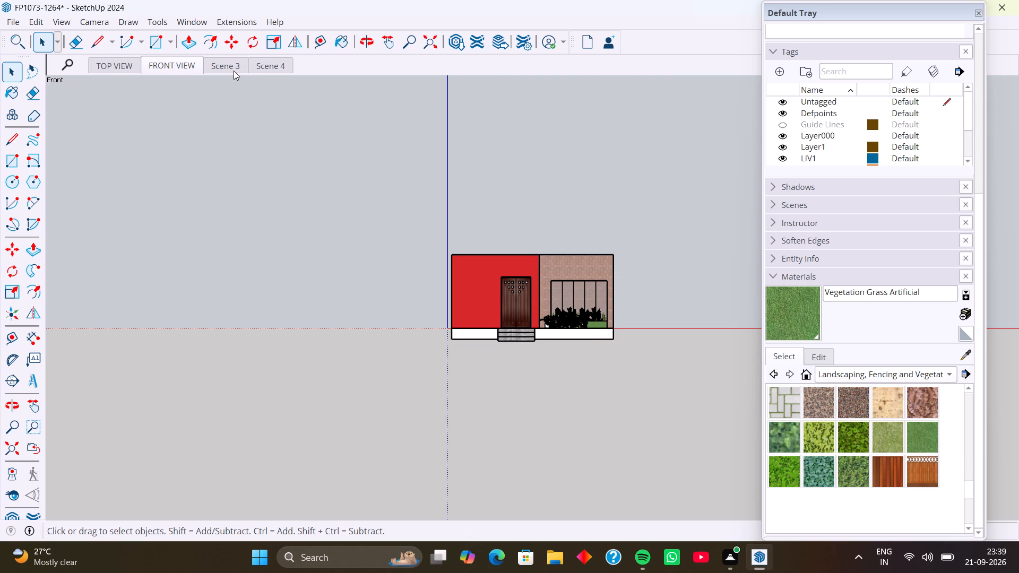
{"action": "left_click", "coordinate": [234, 65]}
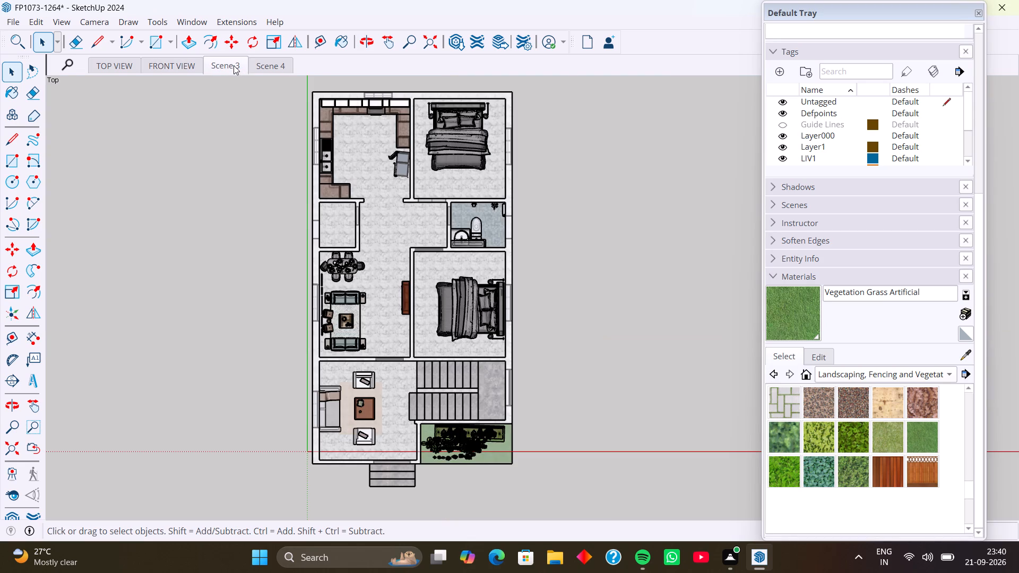
{"action": "right_click", "coordinate": [234, 65]}
{"action": "left_click", "coordinate": [276, 142]}
{"action": "type", "text": "TOP"}
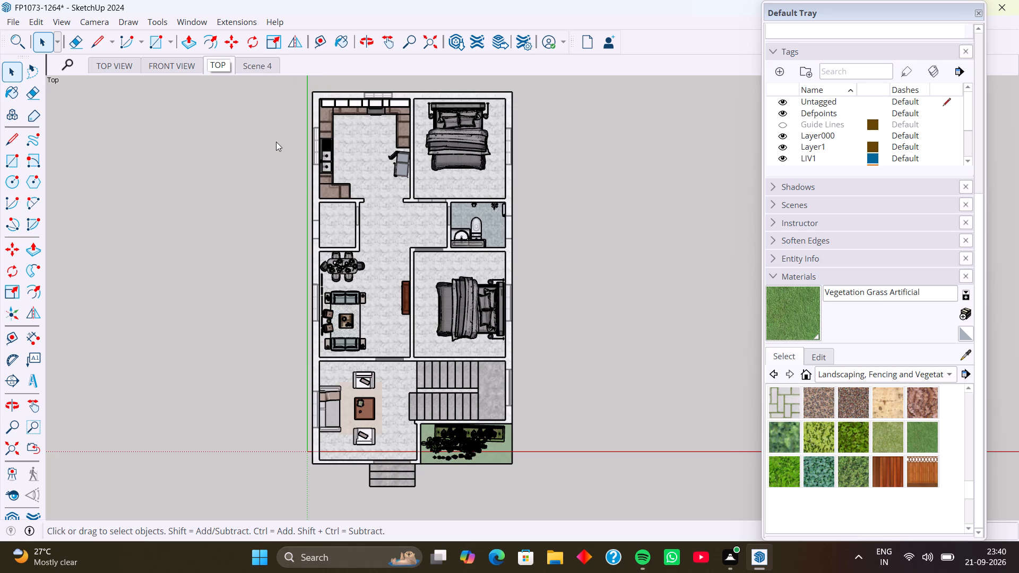
{"action": "key", "text": "space"}
{"action": "type", "text": "VIEW IN"}
{"action": "key", "text": "space"}
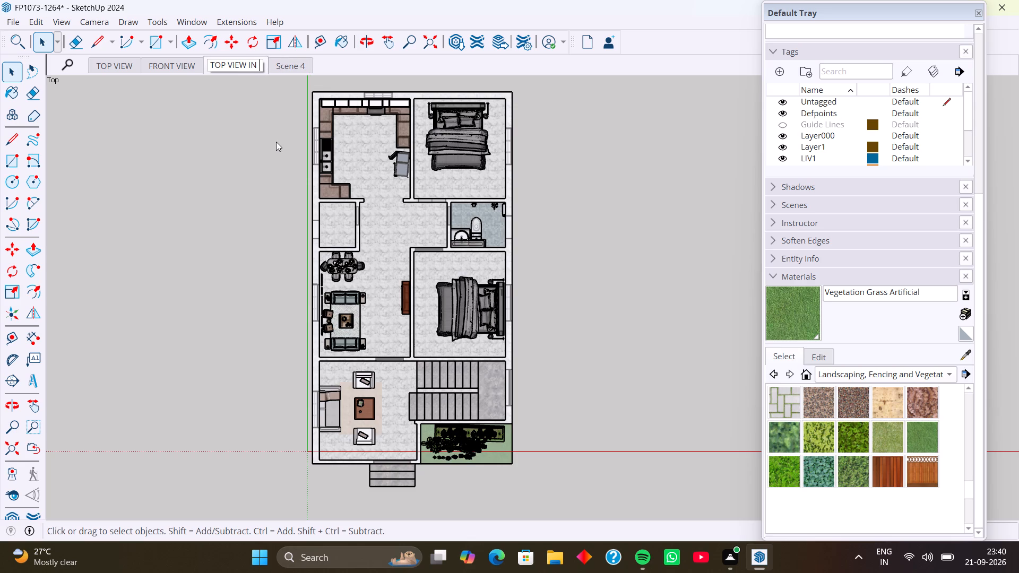
{"action": "key", "text": "x"}
{"action": "key", "text": "minus"}
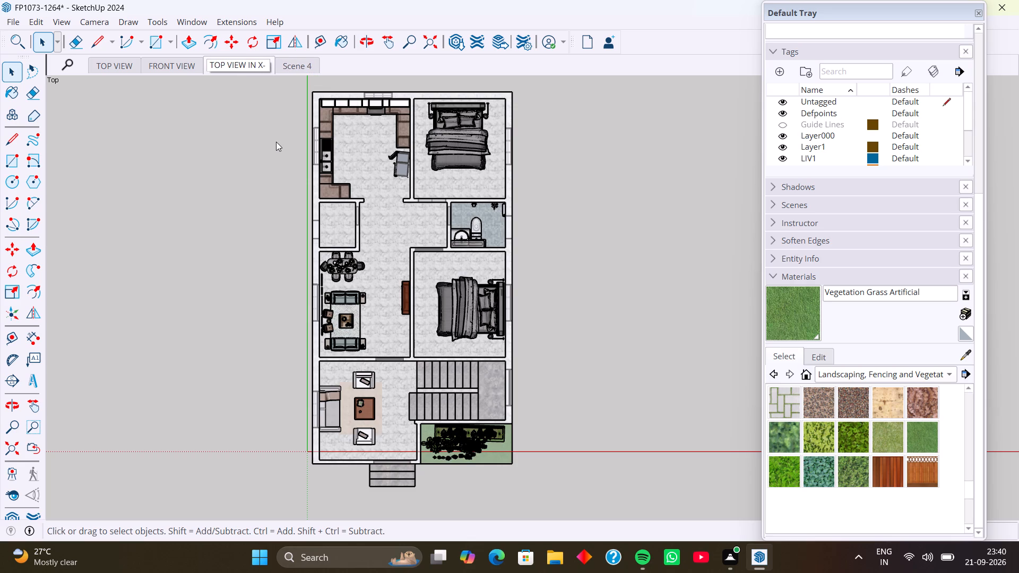
{"action": "type", "text": "RAY"}
{"action": "key", "text": "Return"}
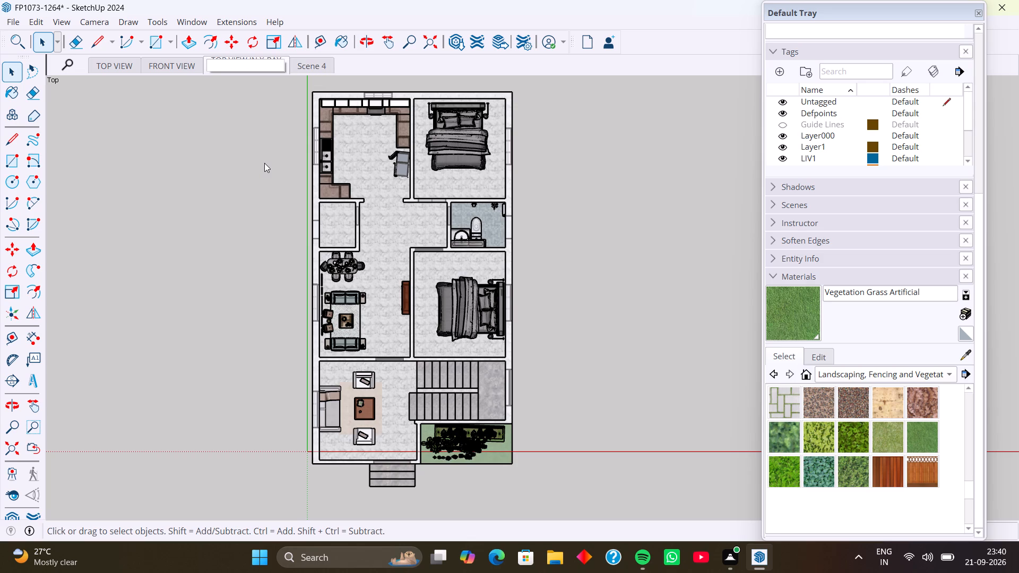
{"action": "key", "text": "BackSpace"}
{"action": "key", "text": "Return"}
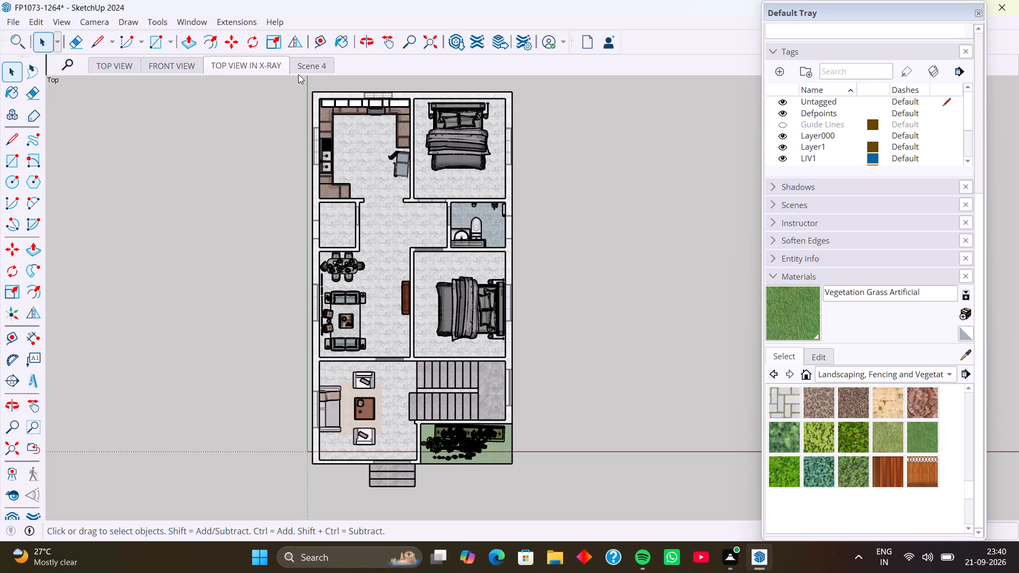
Switch to Scene 4, set the camera to the standard Front view and turn off the X-ray face style.
{"action": "left_click", "coordinate": [308, 62]}
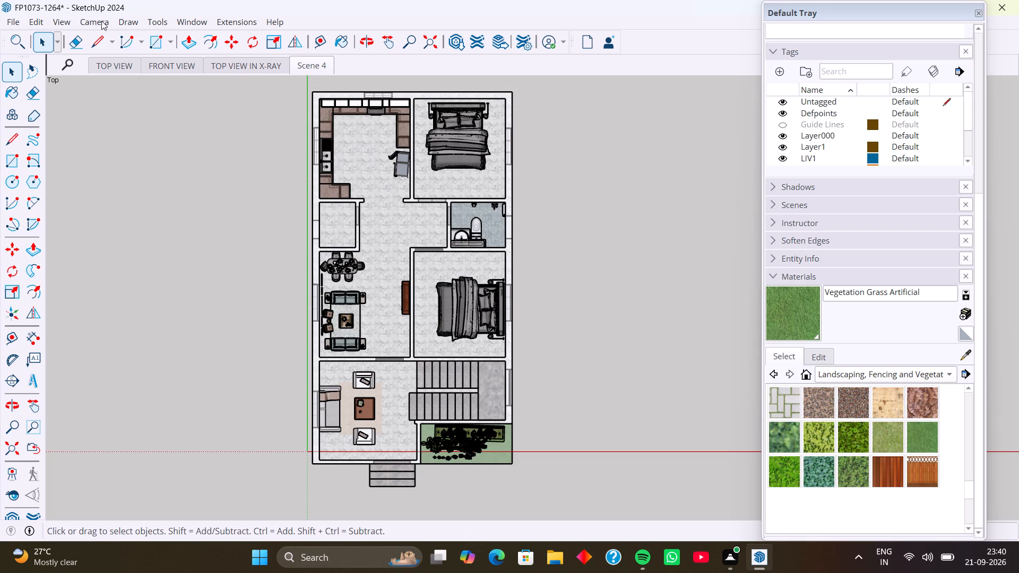
{"action": "left_click", "coordinate": [65, 23]}
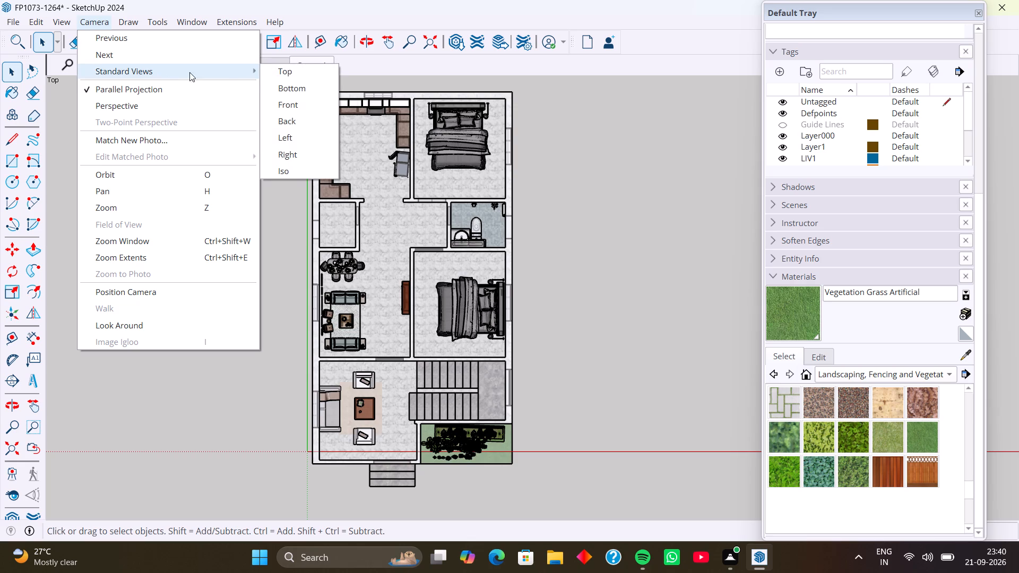
{"action": "left_click", "coordinate": [311, 106]}
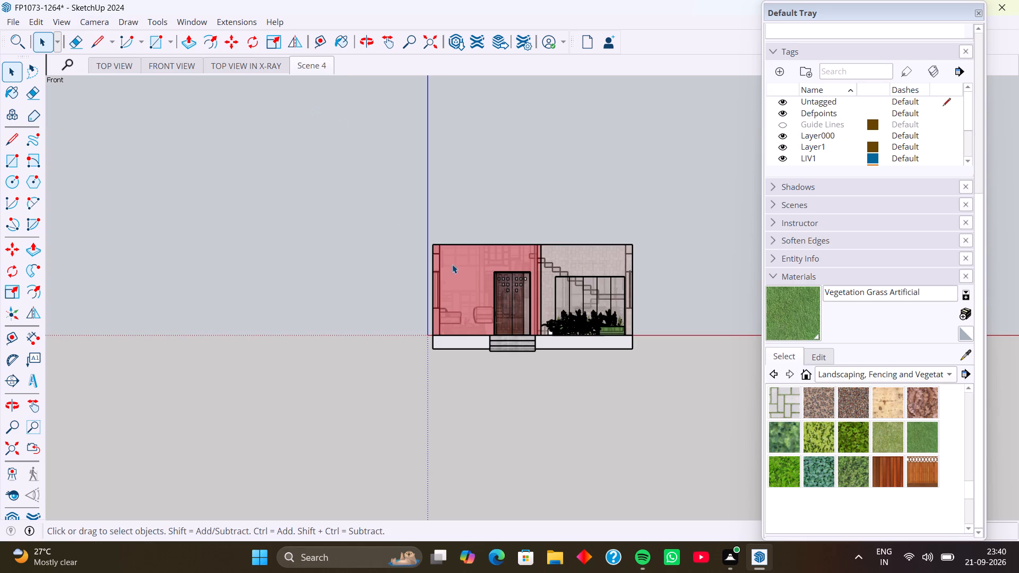
{"action": "left_click", "coordinate": [66, 18]}
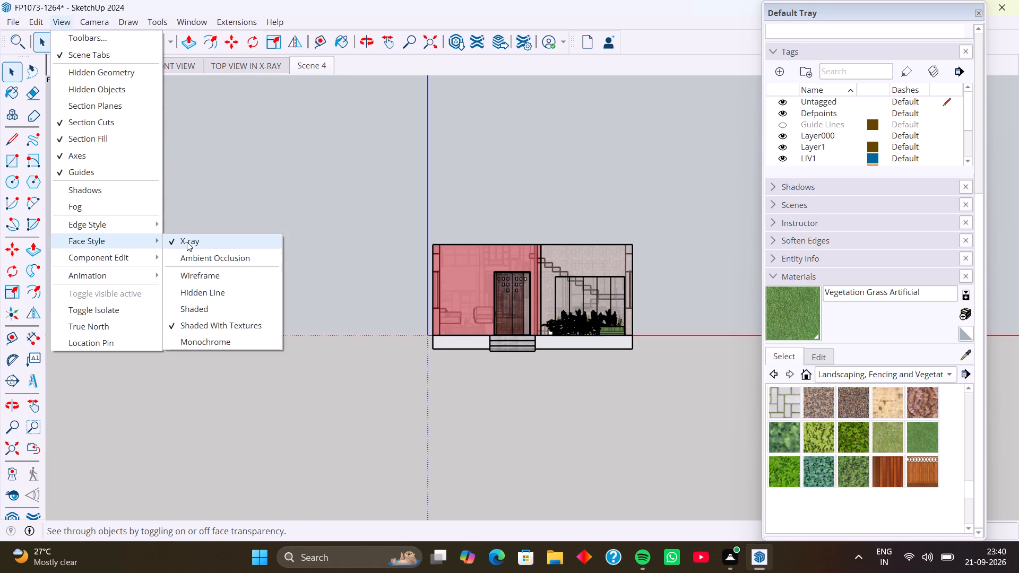
{"action": "left_click", "coordinate": [199, 242]}
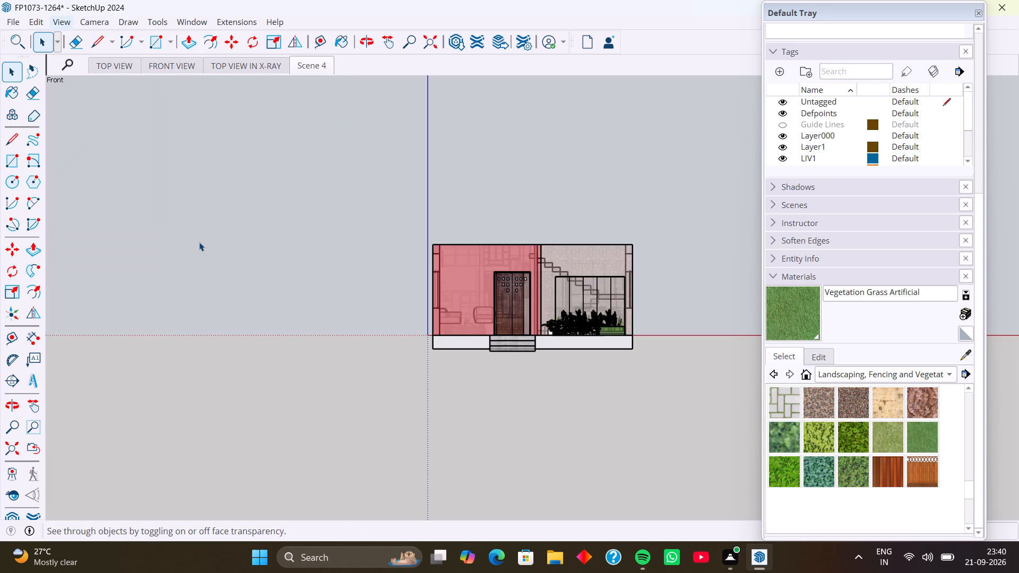
Apply the Wireframe style from the Default Styles collection to the front view of the house.
{"action": "scroll", "coordinate": [818, 221], "scroll_direction": "up", "scroll_amount": 2}
{"action": "scroll", "coordinate": [817, 206], "scroll_direction": "down", "scroll_amount": 4}
{"action": "scroll", "coordinate": [838, 278], "scroll_direction": "down", "scroll_amount": 4}
{"action": "scroll", "coordinate": [838, 278], "scroll_direction": "up", "scroll_amount": 4}
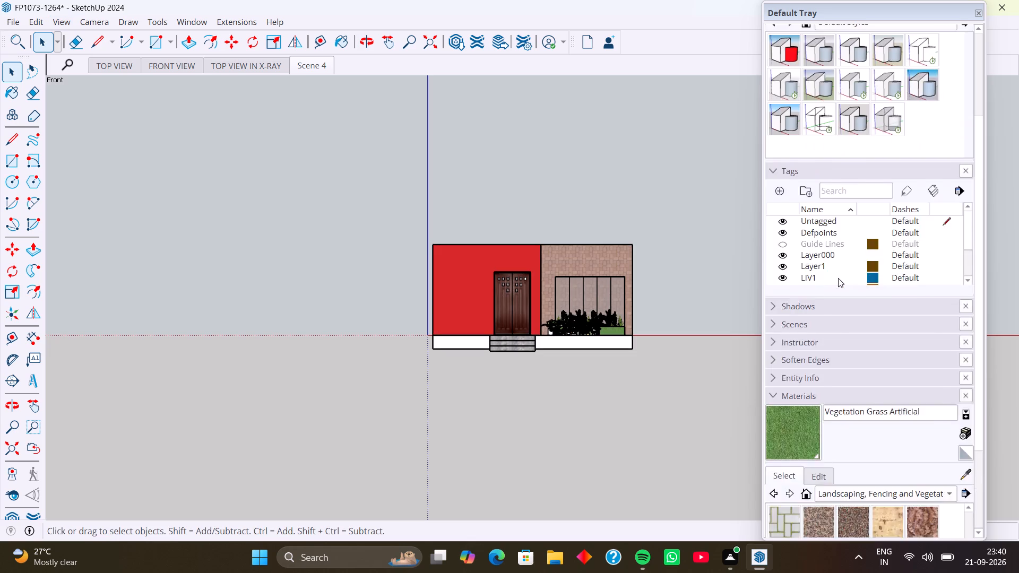
{"action": "scroll", "coordinate": [838, 278], "scroll_direction": "up", "scroll_amount": 2}
{"action": "left_click", "coordinate": [825, 248]}
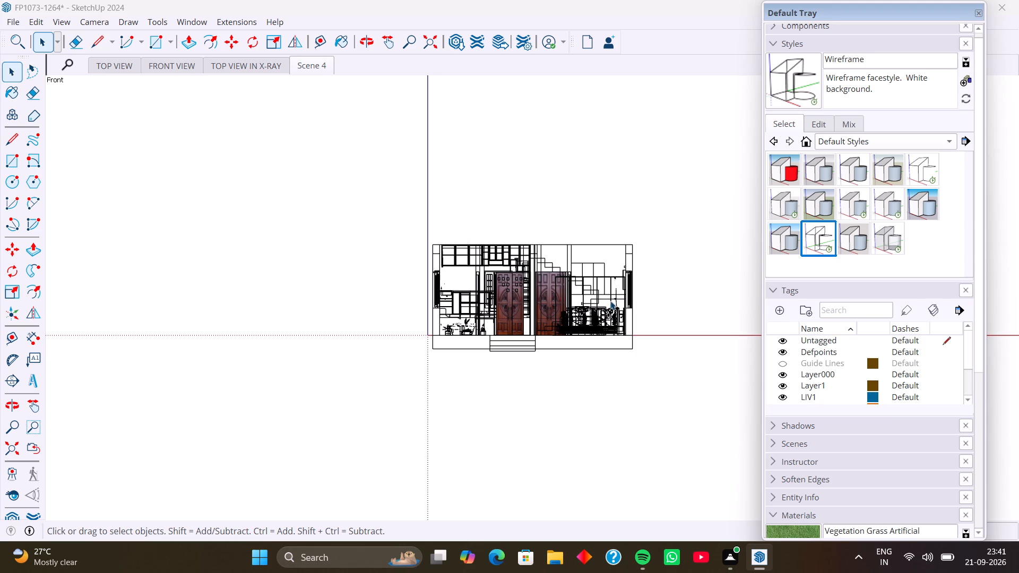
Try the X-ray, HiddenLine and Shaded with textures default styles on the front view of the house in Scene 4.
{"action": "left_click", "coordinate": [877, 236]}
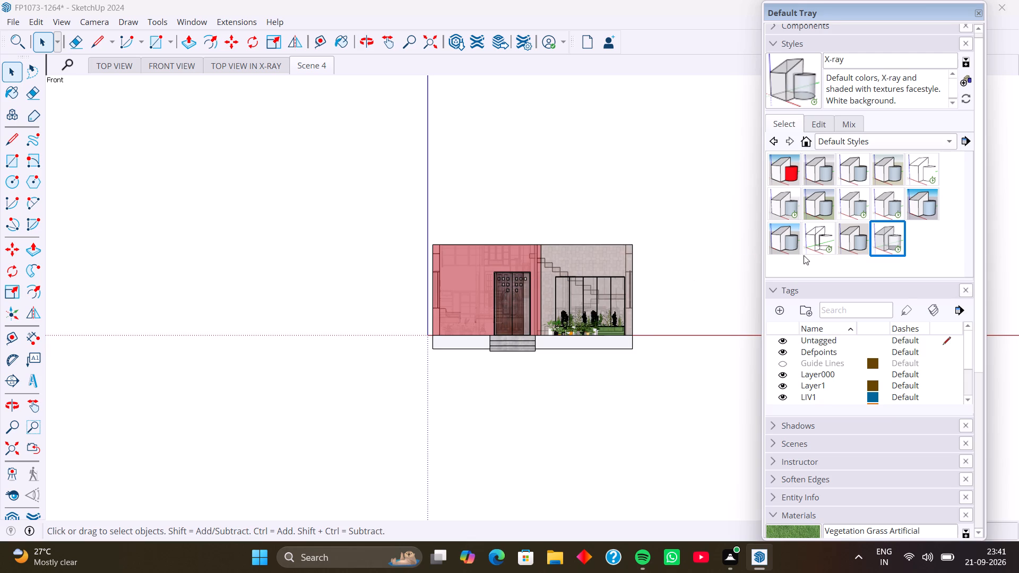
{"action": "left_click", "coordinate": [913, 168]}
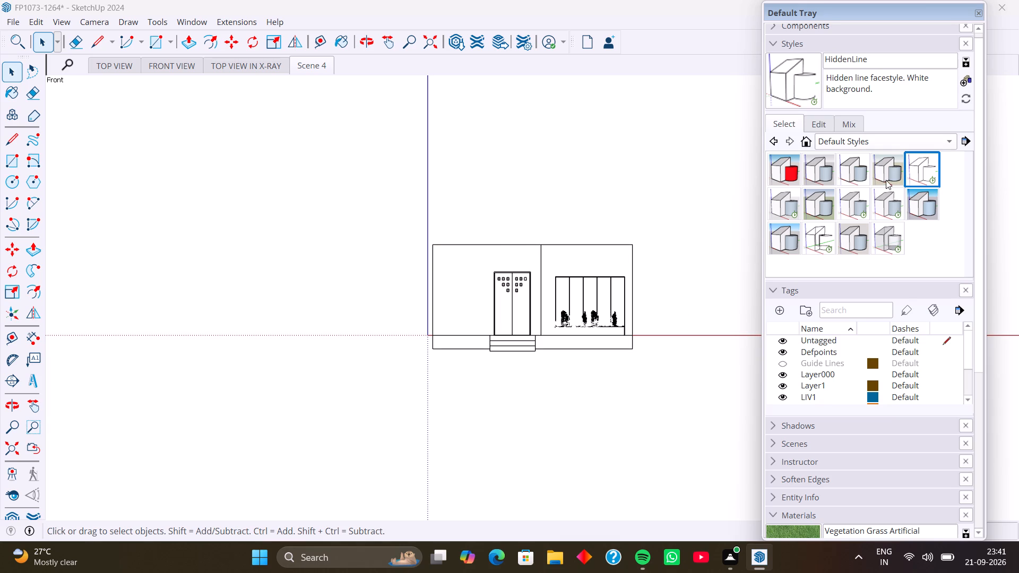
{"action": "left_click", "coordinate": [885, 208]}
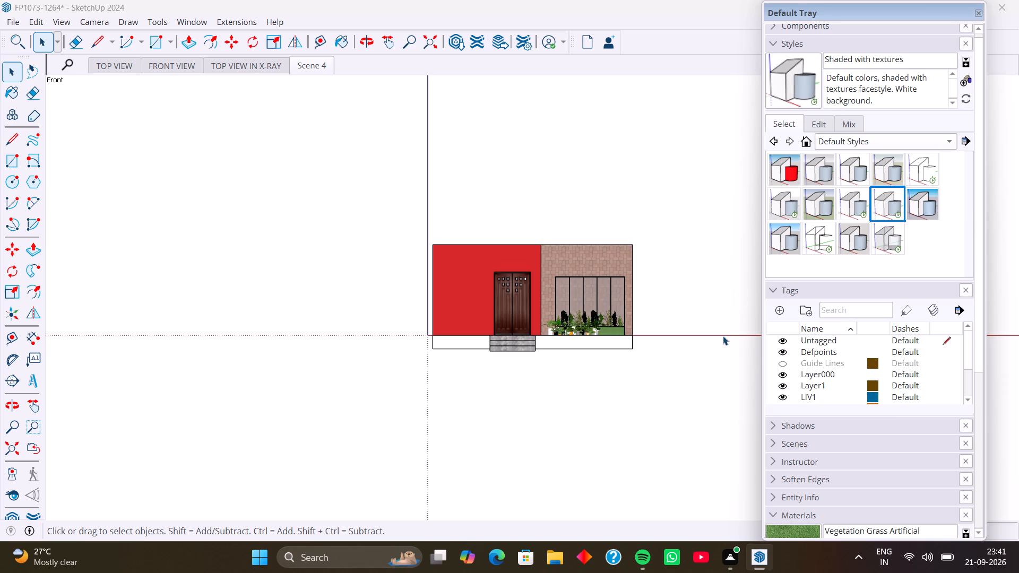
Delete Scene 4 and save the model.
{"action": "right_click", "coordinate": [303, 65]}
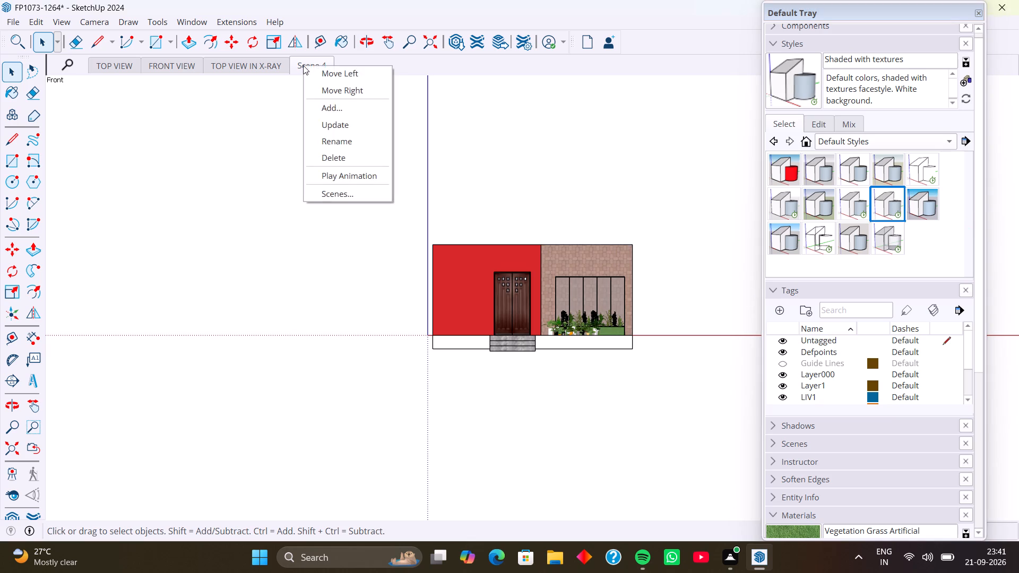
{"action": "left_click", "coordinate": [351, 156]}
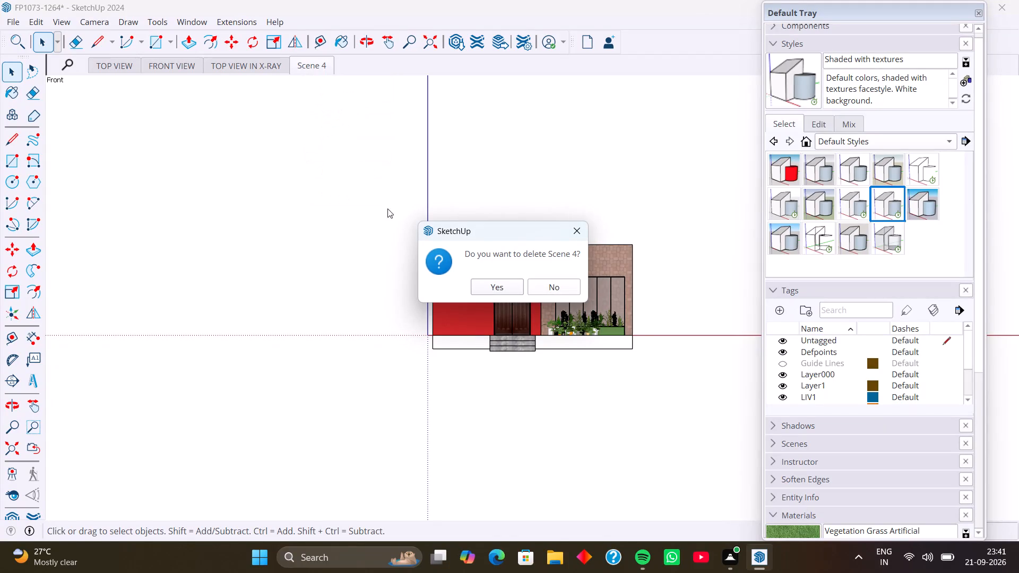
{"action": "left_click", "coordinate": [507, 291]}
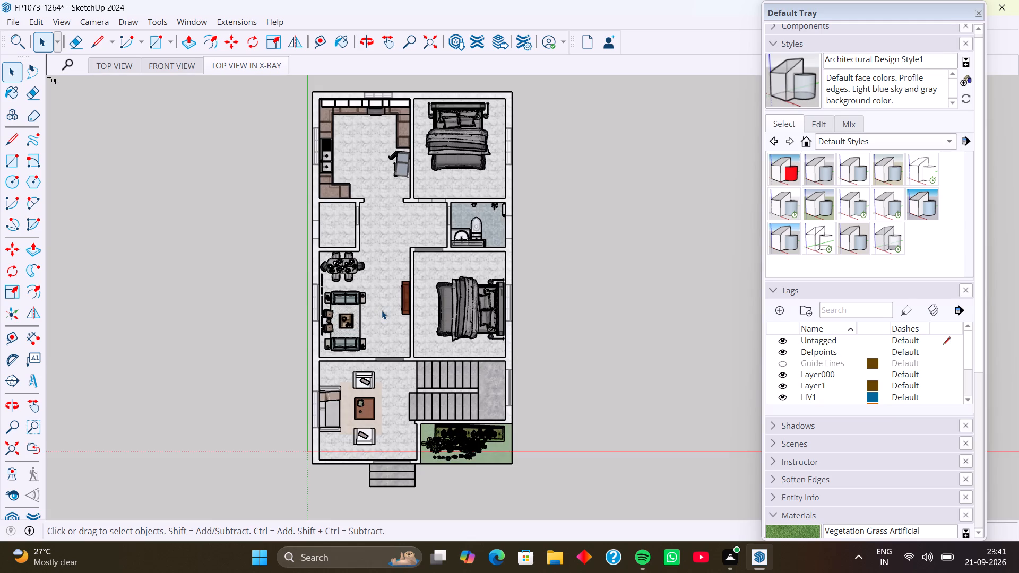
{"action": "key", "text": "ctrl+s"}
Set up a print of scenes 1 to 3 to Microsoft Print to PDF, adjust the number of copies and preview it.
{"action": "key", "text": "ctrl+p"}
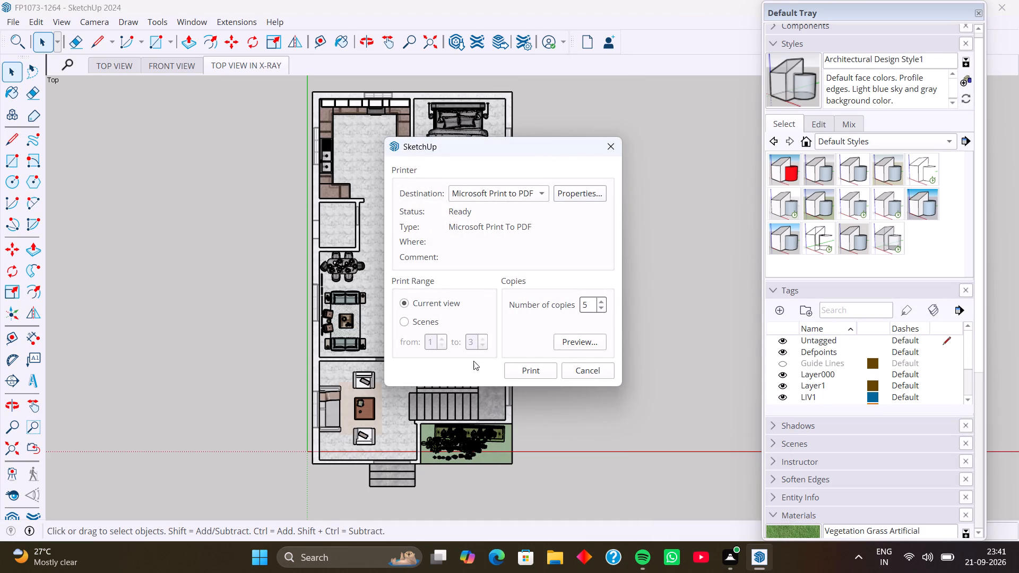
{"action": "left_click", "coordinate": [405, 324]}
{"action": "left_click", "coordinate": [605, 307]}
{"action": "left_click", "coordinate": [604, 307]}
{"action": "left_click", "coordinate": [588, 341]}
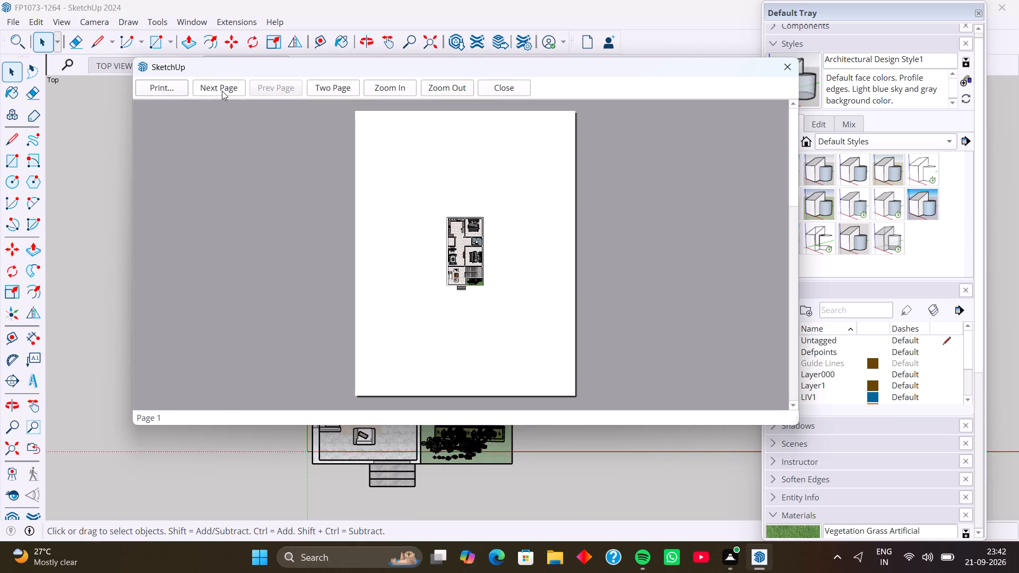
Print the previewed scenes to a PDF file named 1264 PDF in the Sketchup folder.
{"action": "left_click", "coordinate": [166, 90]}
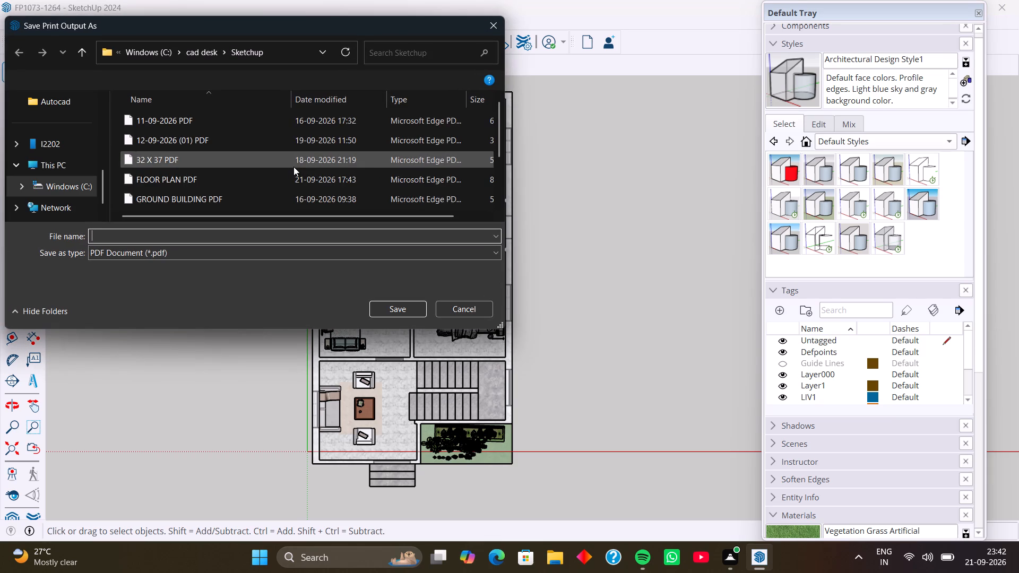
{"action": "scroll", "coordinate": [92, 131], "scroll_direction": "up", "scroll_amount": 10}
{"action": "scroll", "coordinate": [48, 114], "scroll_direction": "up", "scroll_amount": 5}
{"action": "scroll", "coordinate": [81, 159], "scroll_direction": "down", "scroll_amount": 1}
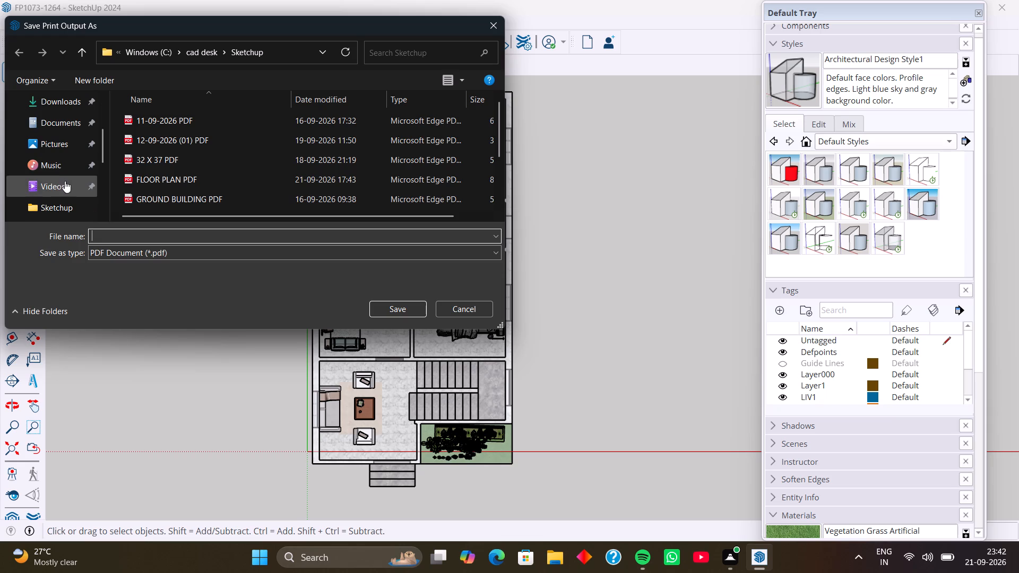
{"action": "scroll", "coordinate": [63, 199], "scroll_direction": "down", "scroll_amount": 1}
{"action": "left_click", "coordinate": [65, 141]}
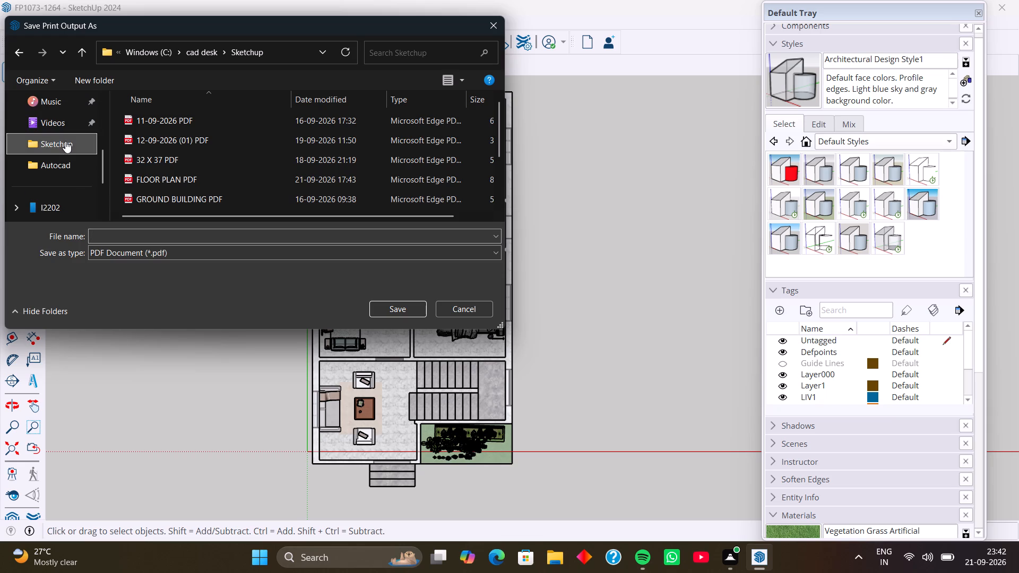
{"action": "left_click", "coordinate": [119, 232]}
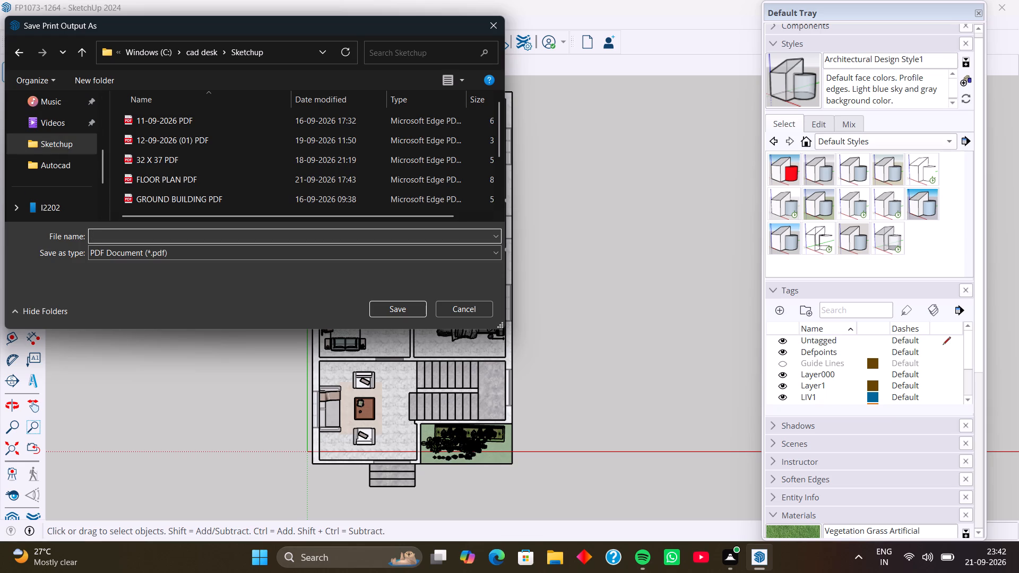
{"action": "type", "text": "12"}
{"action": "type", "text": "64"}
{"action": "key", "text": "space"}
{"action": "type", "text": "PD"}
{"action": "key", "text": "f"}
{"action": "key", "text": "Return"}
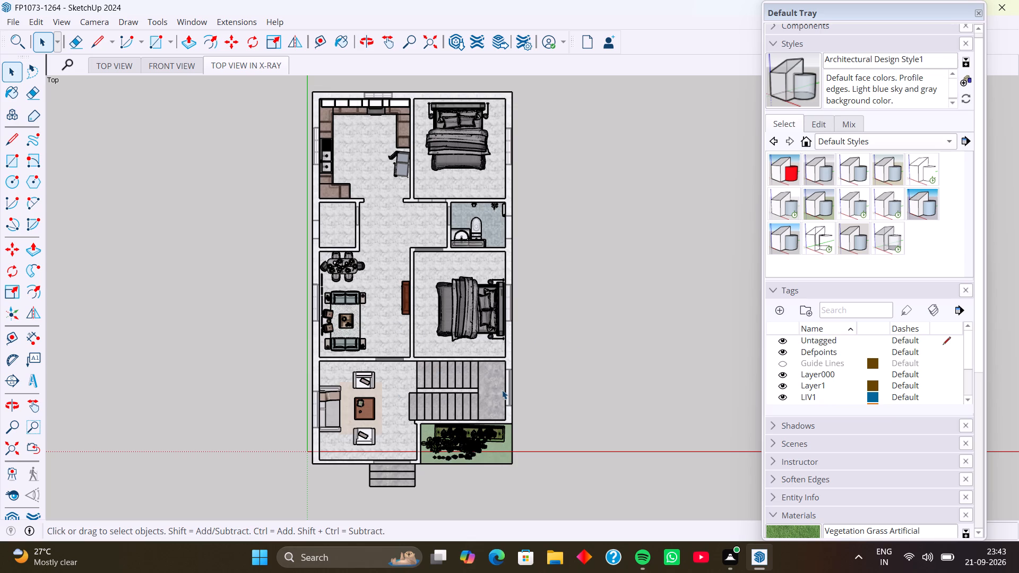
Save the model and close SketchUp.
{"action": "key", "text": "ctrl+s"}
{"action": "left_click", "coordinate": [1008, 8]}
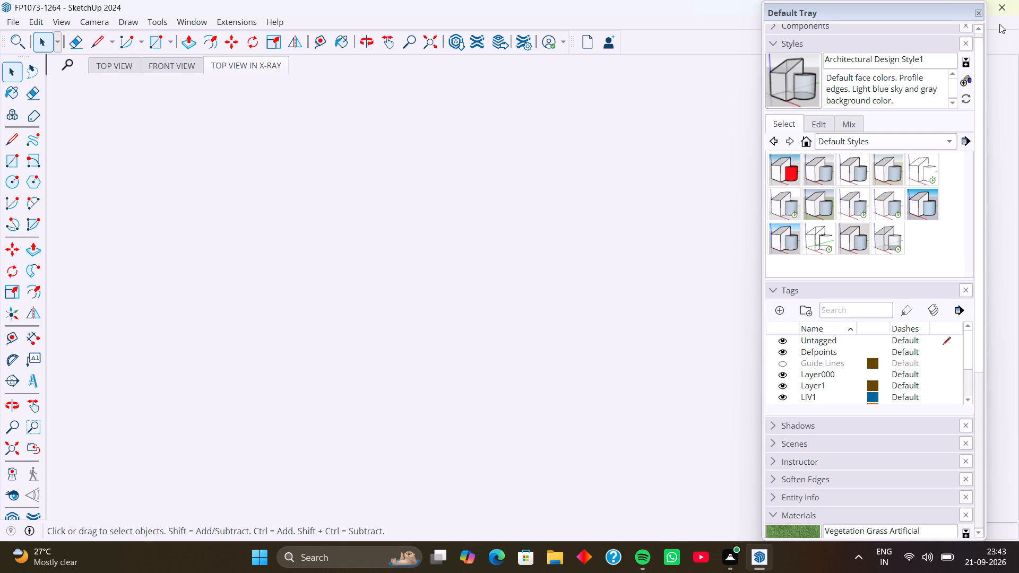